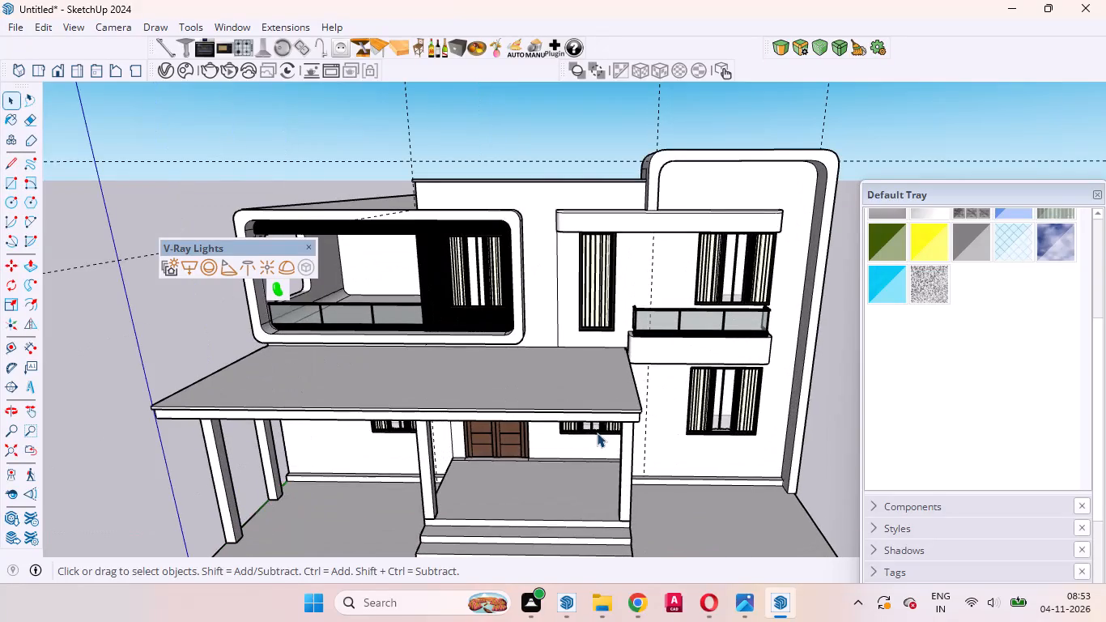
Examine the front facade from low, raised and angled views, including the rounded balcony's slatted wall and window.
middle_click_drag(597, 432, 615, 362)
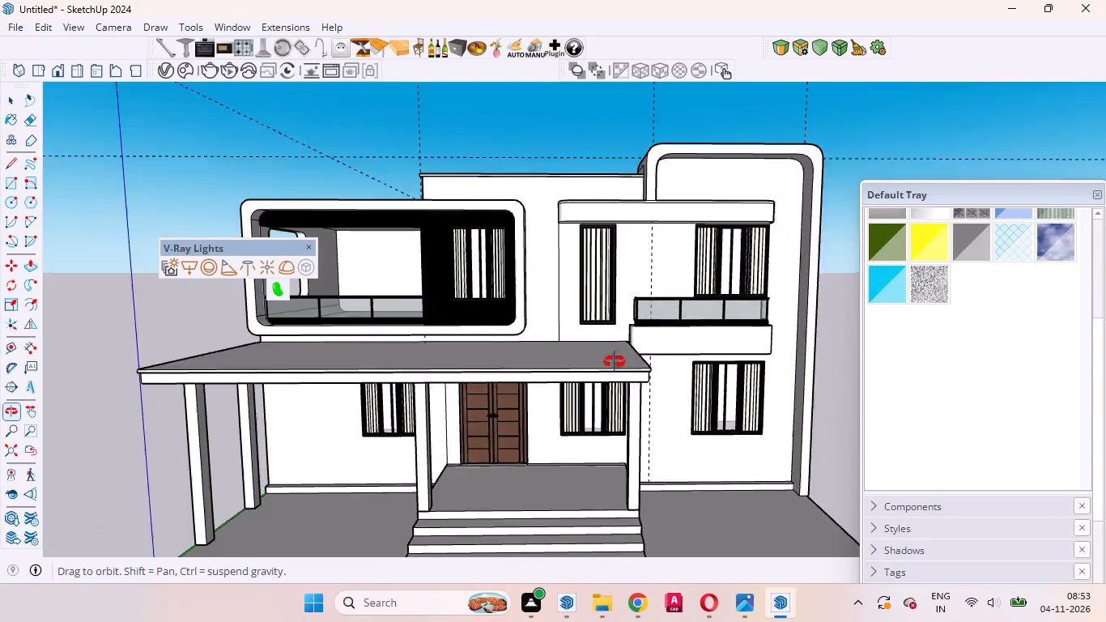
middle_click_drag(615, 362, 651, 303)
middle_click(651, 303)
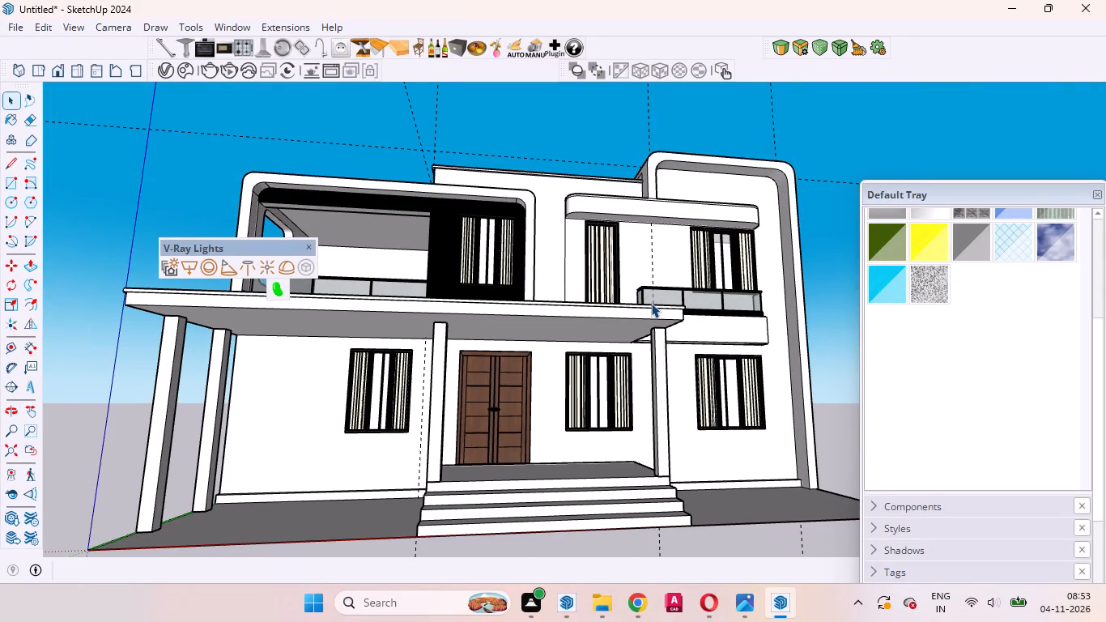
scroll(470, 214, "up", 8)
middle_click_drag(426, 175, 508, 311)
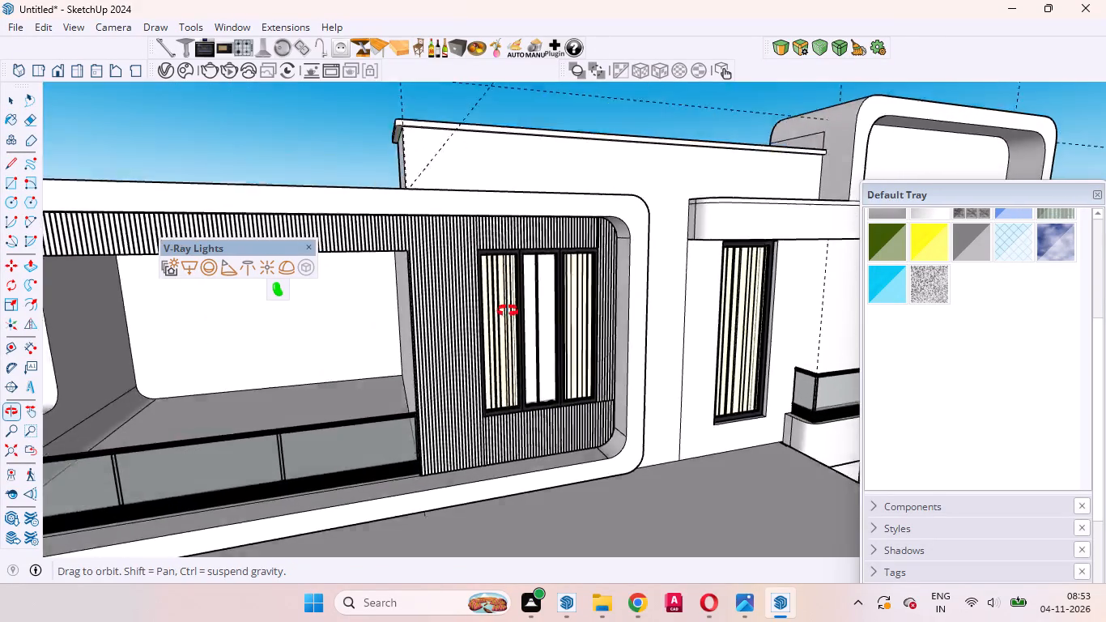
middle_click_drag(508, 311, 534, 356)
scroll(415, 198, "up", 4)
scroll(418, 205, "down", 3)
middle_click_drag(457, 224, 348, 155)
scroll(371, 171, "down", 10)
middle_click_drag(604, 271, 529, 209)
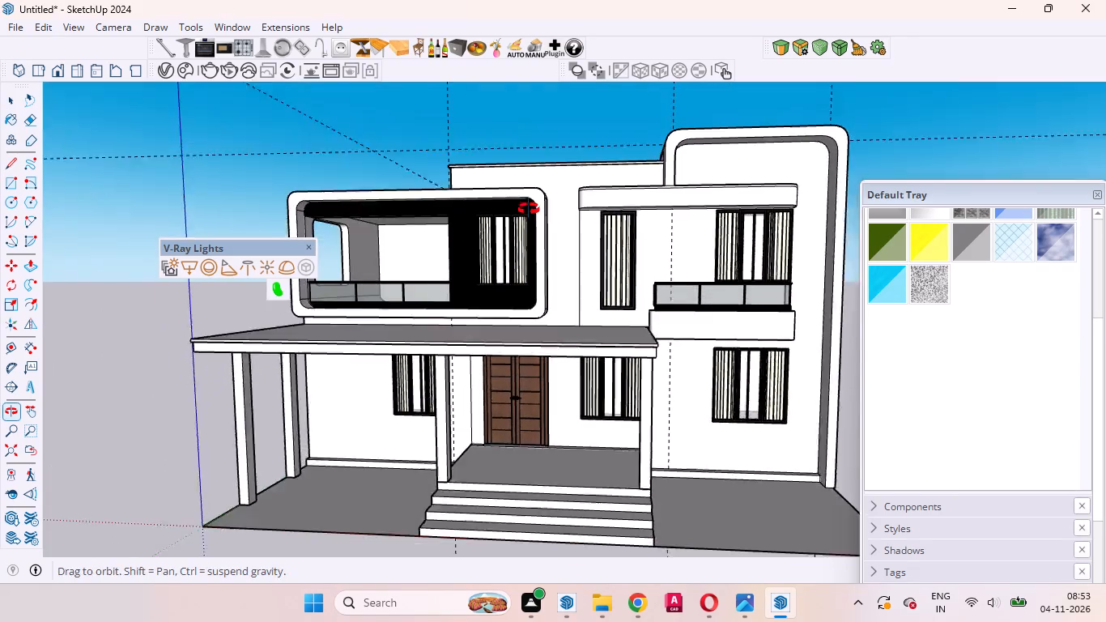
middle_click_drag(529, 209, 529, 203)
scroll(693, 313, "up", 4)
scroll(564, 322, "down", 5)
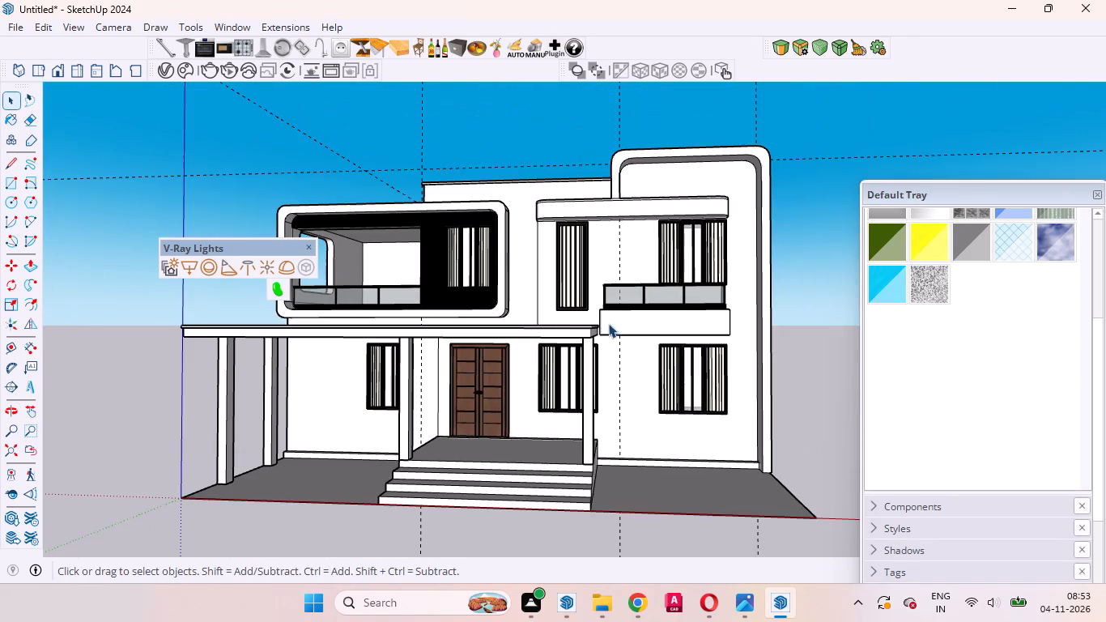
middle_click_drag(700, 302, 661, 309)
scroll(736, 232, "up", 4)
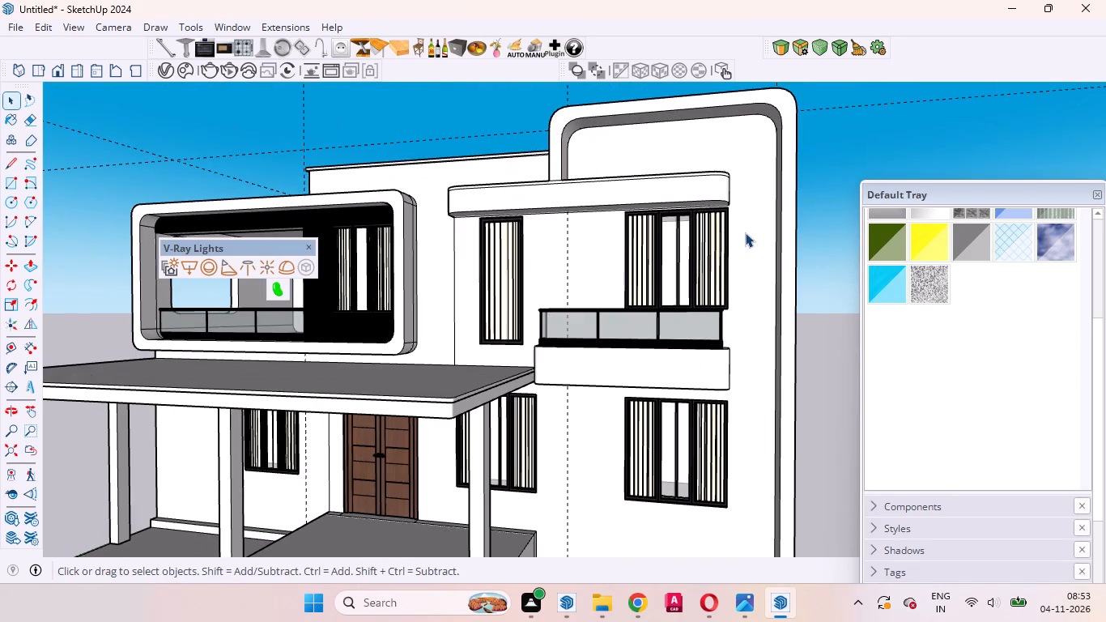
Open the house group and inspect its front wall face around the small balcony, windows and raised border frame.
left_click(751, 236)
double_click(751, 236)
left_click(749, 215)
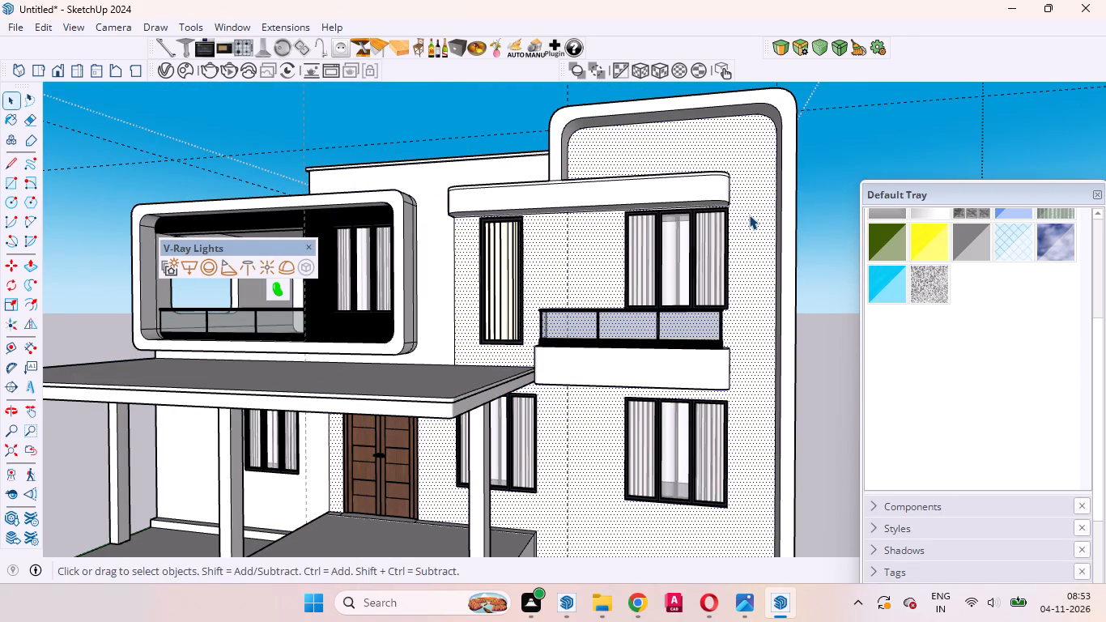
scroll(749, 215, "down", 3)
middle_click_drag(744, 233, 764, 292)
scroll(754, 314, "up", 8)
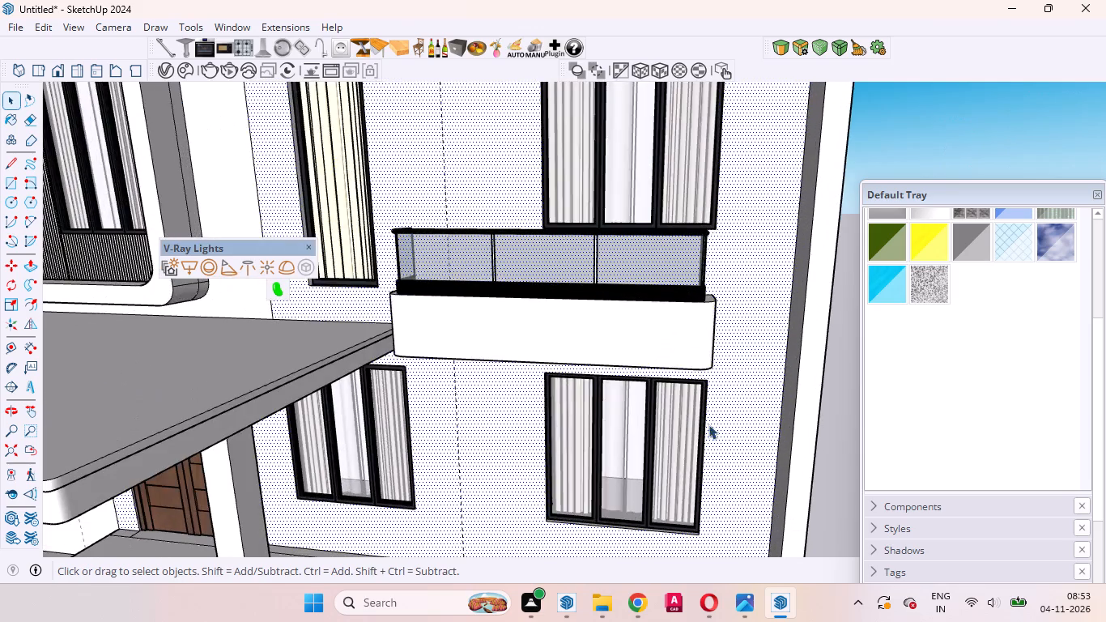
middle_click_drag(706, 424, 675, 275)
scroll(675, 277, "down", 4)
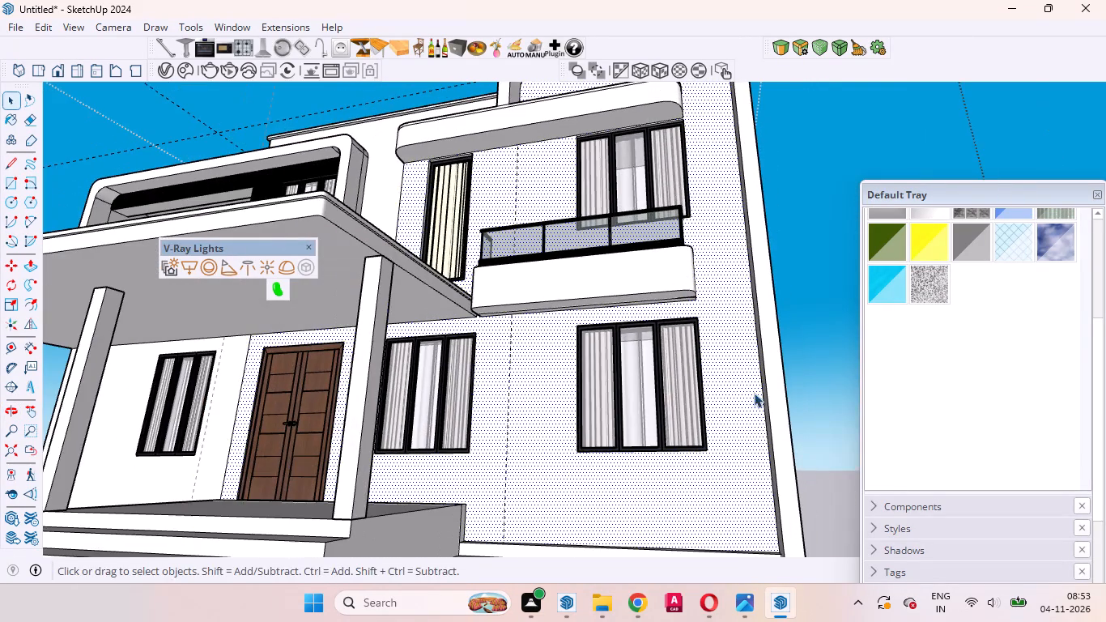
middle_click_drag(764, 453, 783, 515)
scroll(712, 344, "down", 5)
middle_click_drag(661, 309, 728, 336)
scroll(728, 334, "up", 1)
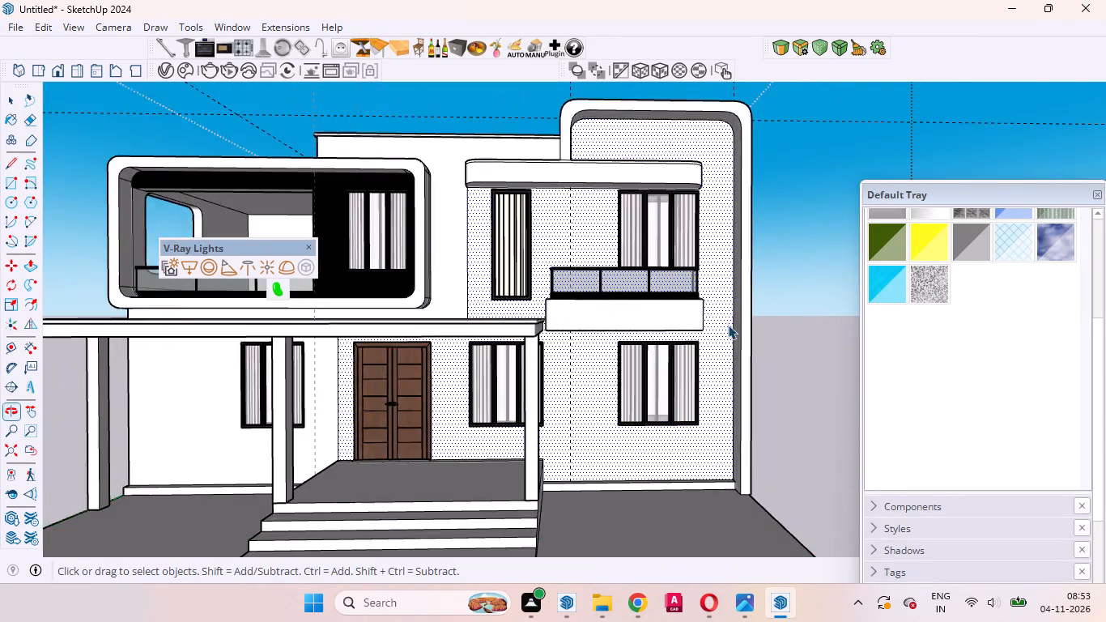
scroll(730, 299, "down", 8)
left_click(774, 318)
scroll(636, 315, "up", 4)
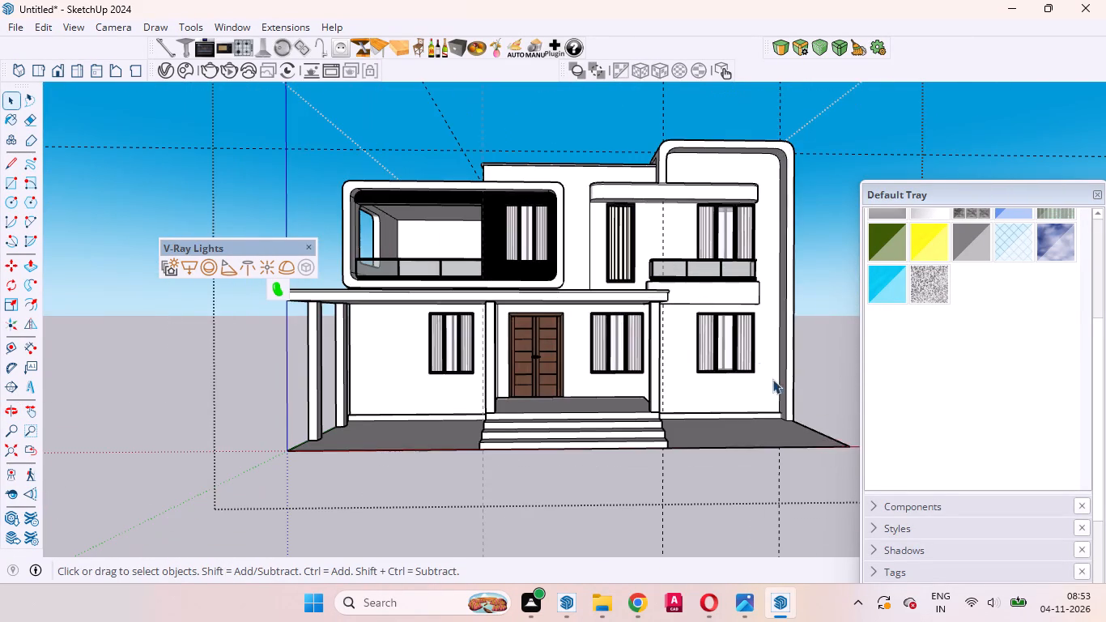
Inspect the roof from above, including the stepped parapet, the raised border frame's top face and its outer side.
middle_click_drag(772, 388, 836, 476)
scroll(593, 215, "up", 6)
middle_click_drag(406, 194, 785, 369)
middle_click_drag(599, 304, 642, 309)
scroll(642, 309, "up", 1)
middle_click_drag(545, 310, 547, 316)
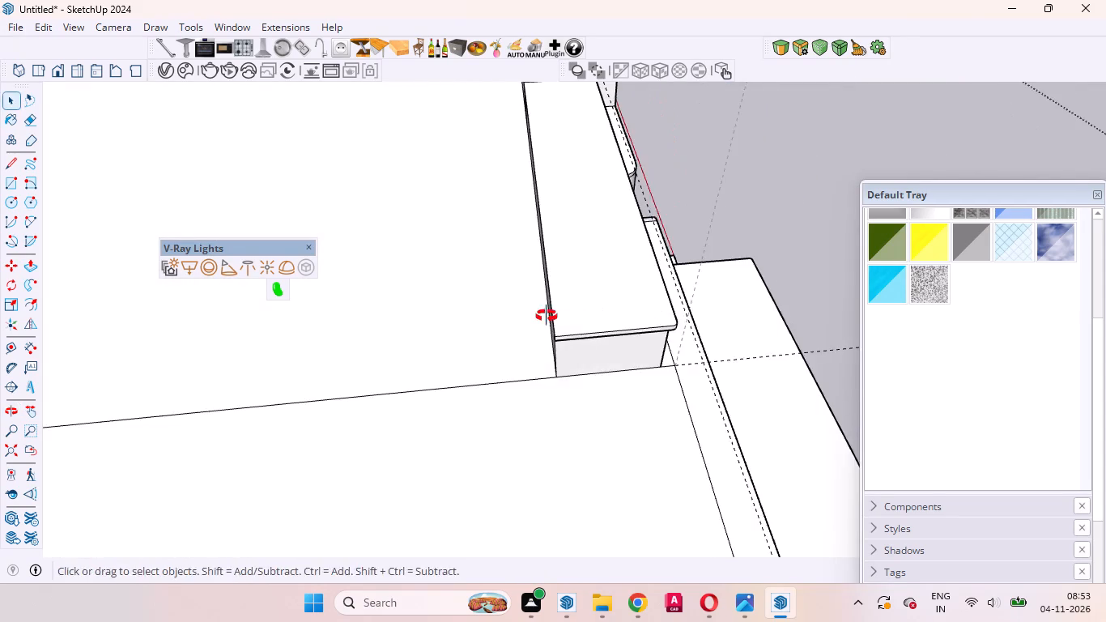
middle_click_drag(547, 316, 627, 323)
middle_click_drag(604, 326, 662, 407)
scroll(594, 374, "down", 11)
scroll(525, 262, "up", 5)
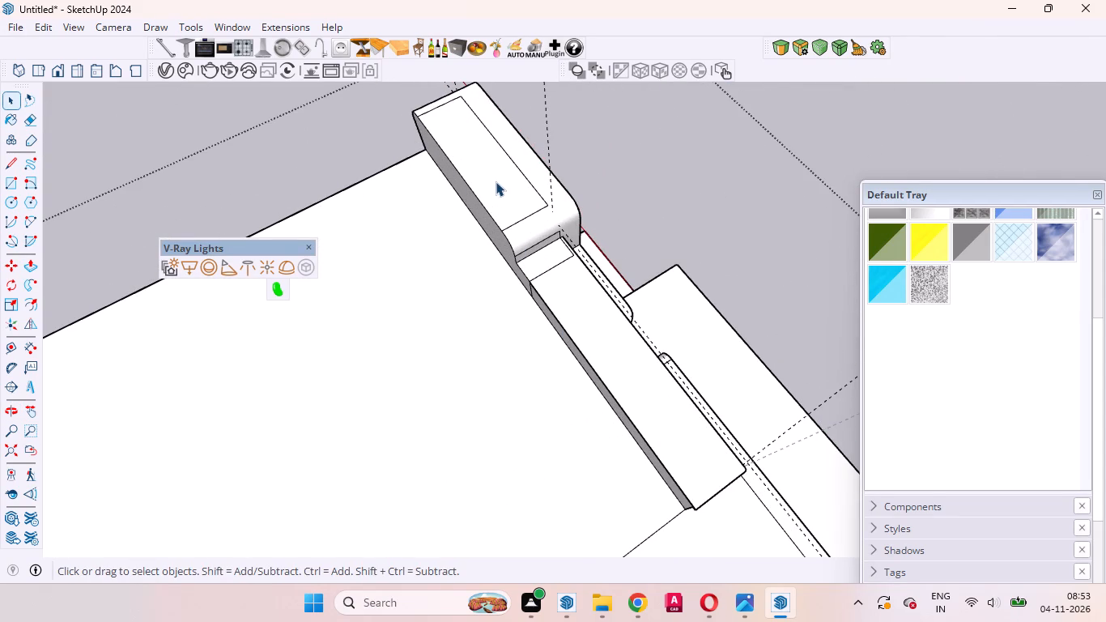
left_click(496, 181)
middle_click_drag(548, 236, 265, 127)
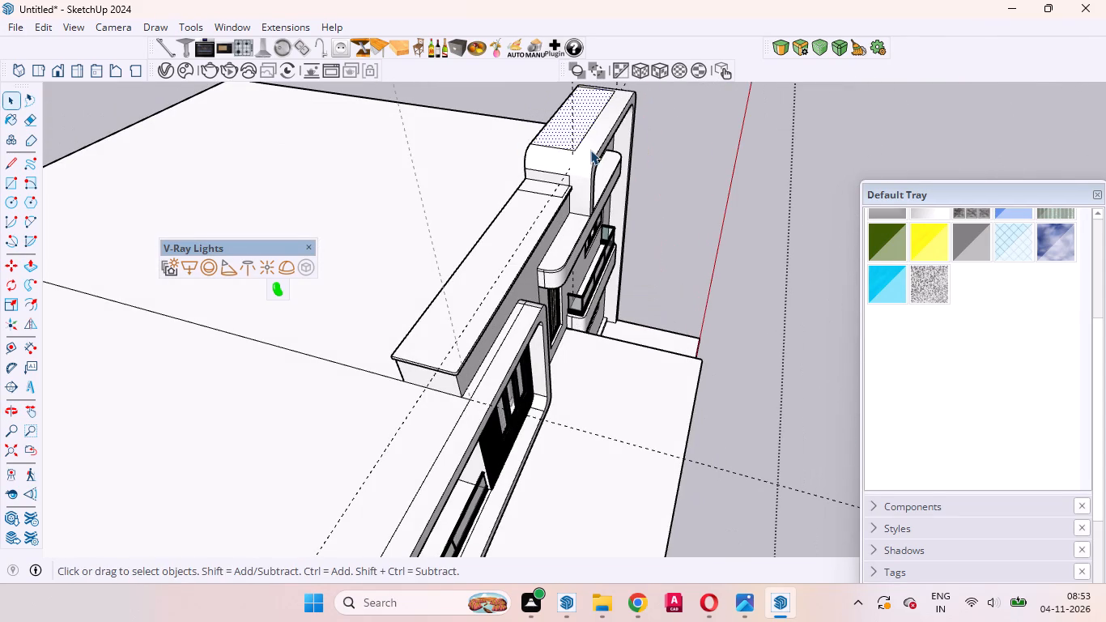
scroll(555, 258, "down", 4)
middle_click_drag(621, 314, 460, 280)
scroll(477, 296, "down", 2)
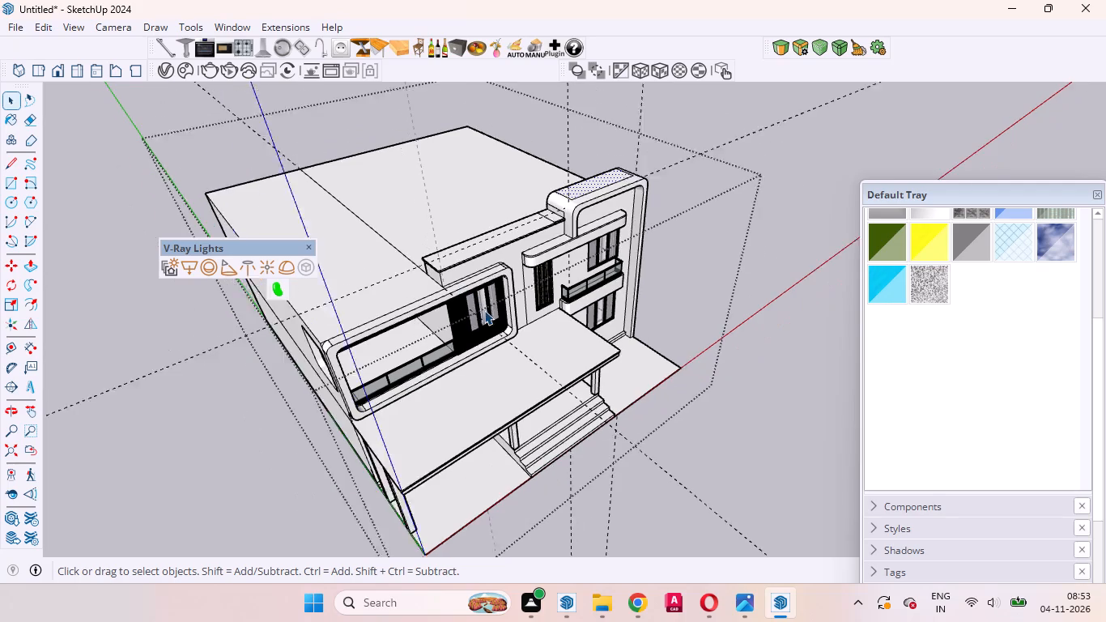
scroll(484, 310, "down", 1)
middle_click_drag(495, 326, 343, 181)
scroll(580, 207, "up", 8)
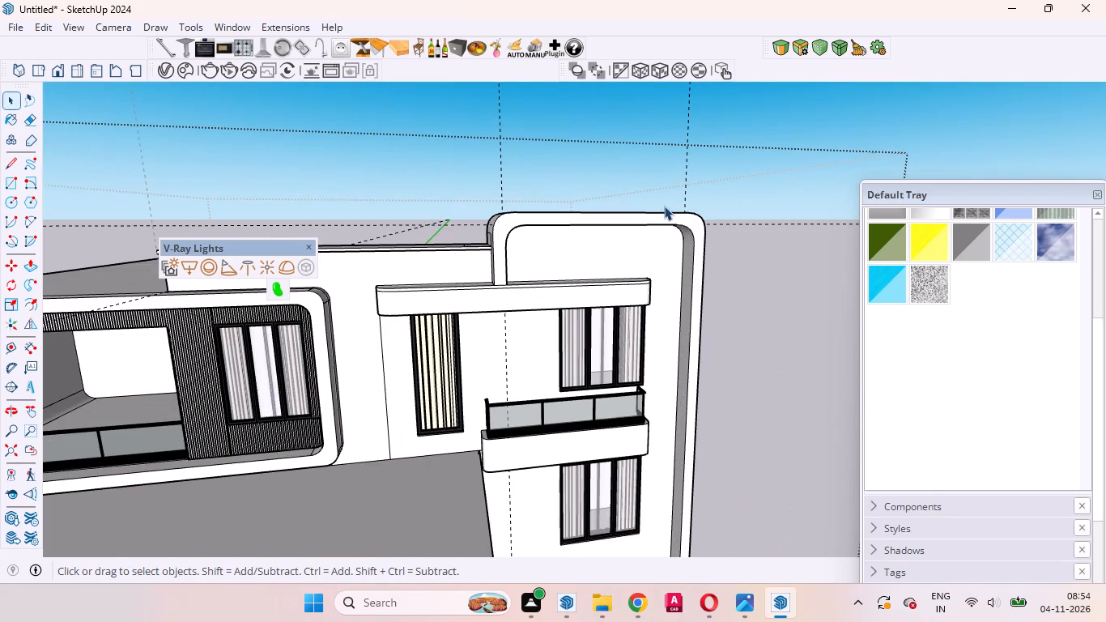
middle_click_drag(688, 245, 255, 265)
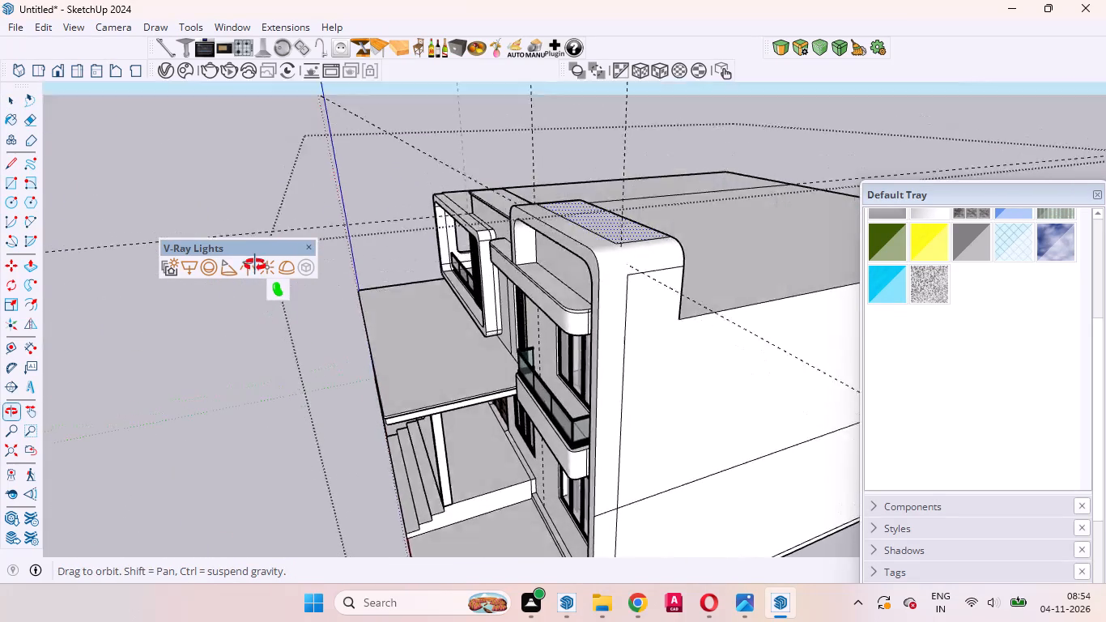
middle_click_drag(255, 265, 525, 424)
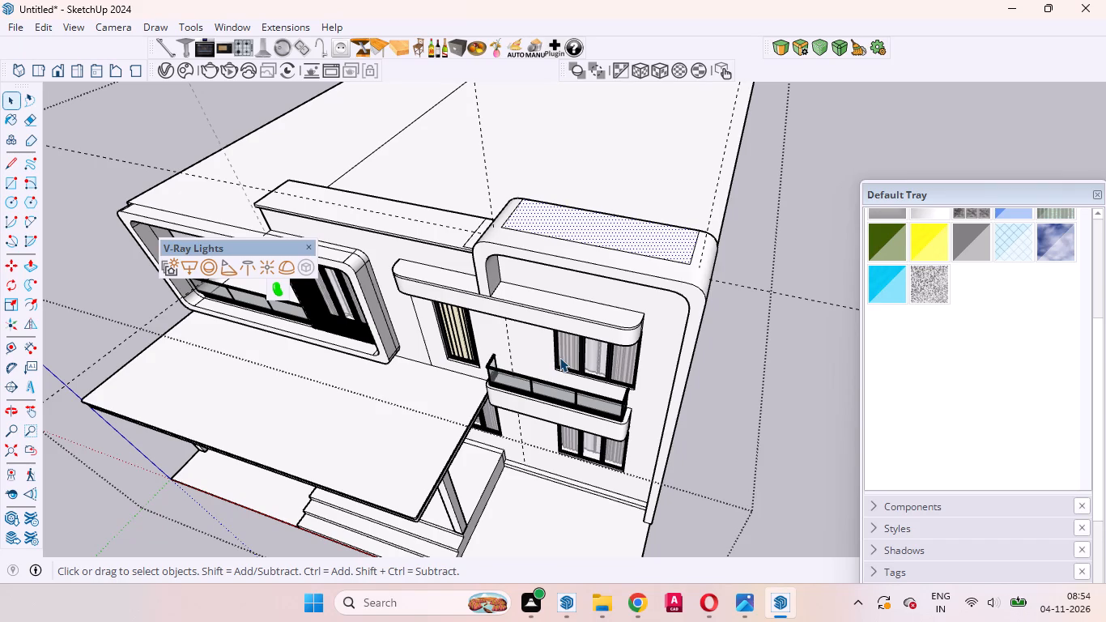
scroll(559, 357, "down", 4)
middle_click_drag(550, 405, 566, 373)
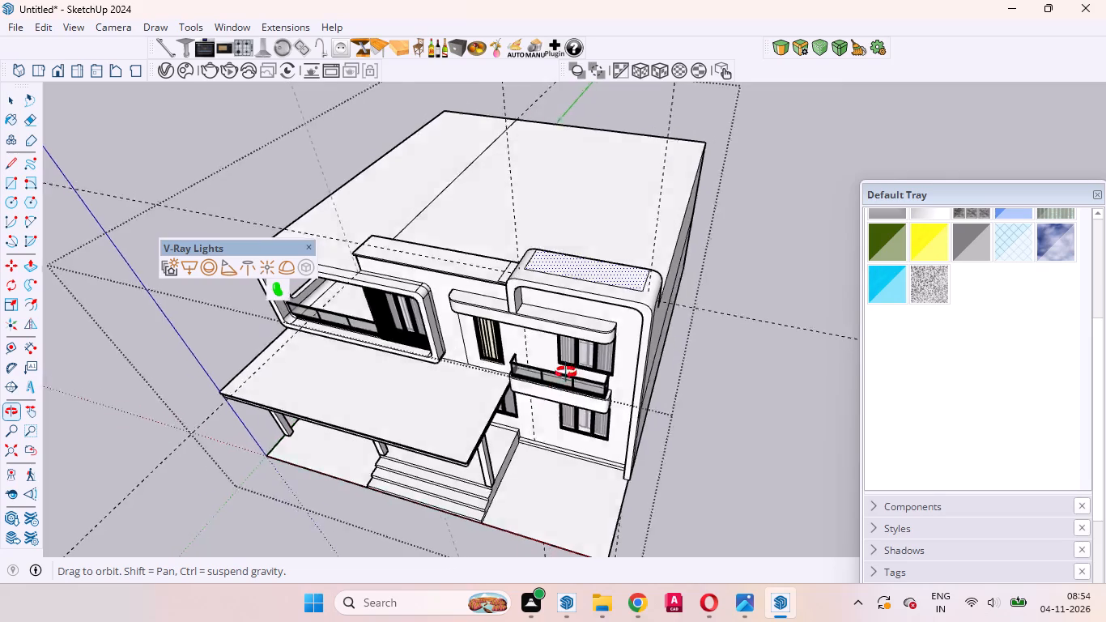
middle_click_drag(566, 373, 635, 309)
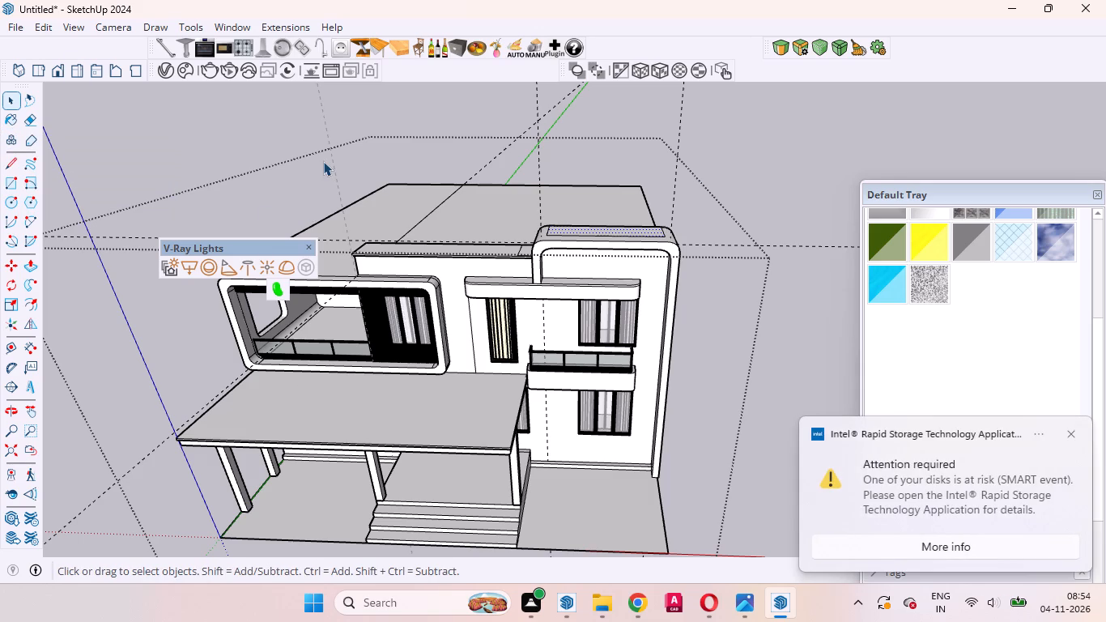
In the front view, delete the vertical guides through the raised frame section and the horizontal and slanted guides above the roof.
left_click(62, 74)
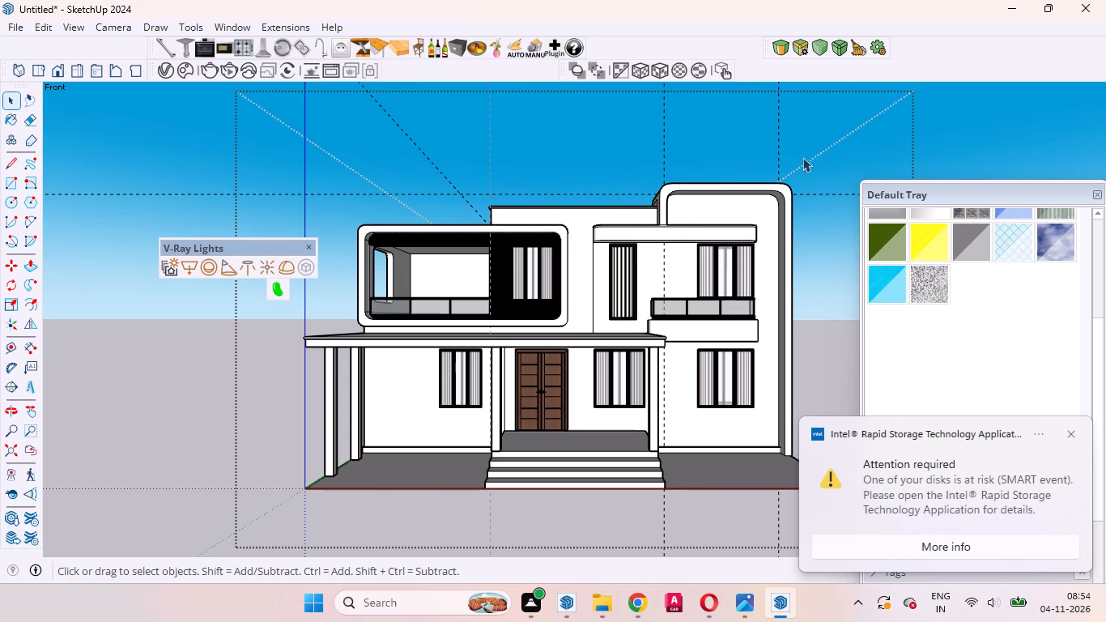
left_click_drag(805, 160, 515, 72)
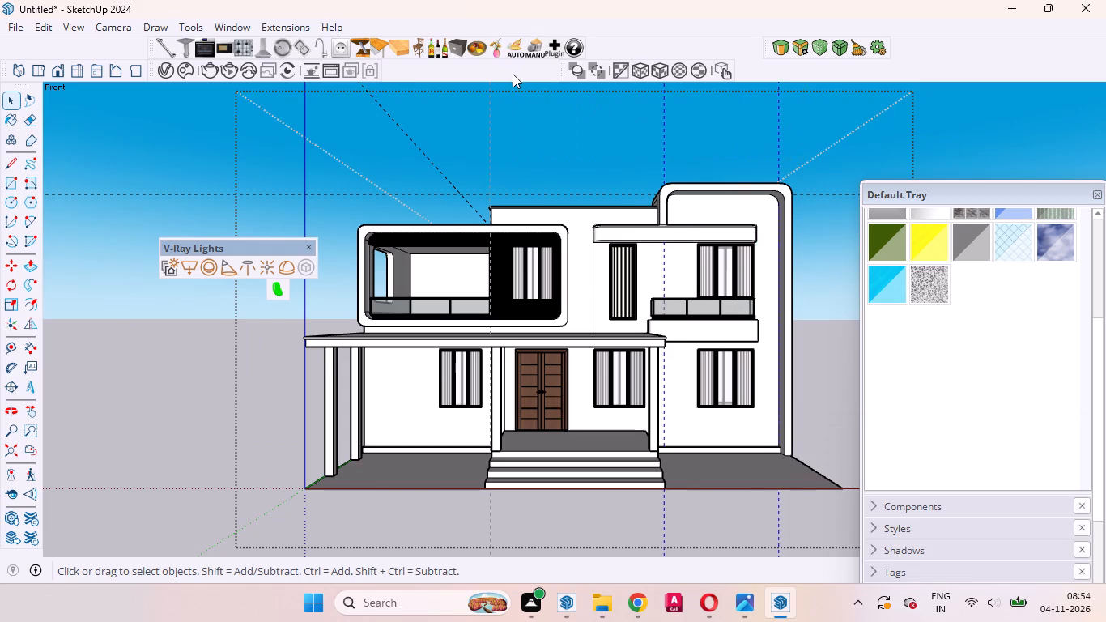
key("Delete")
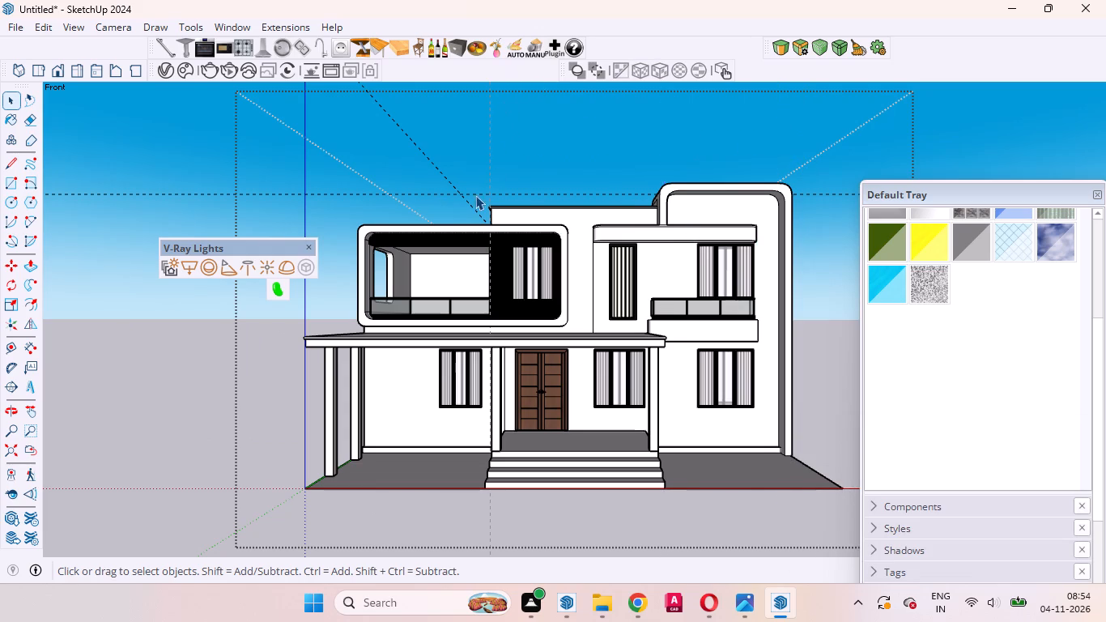
left_click_drag(460, 206, 398, 102)
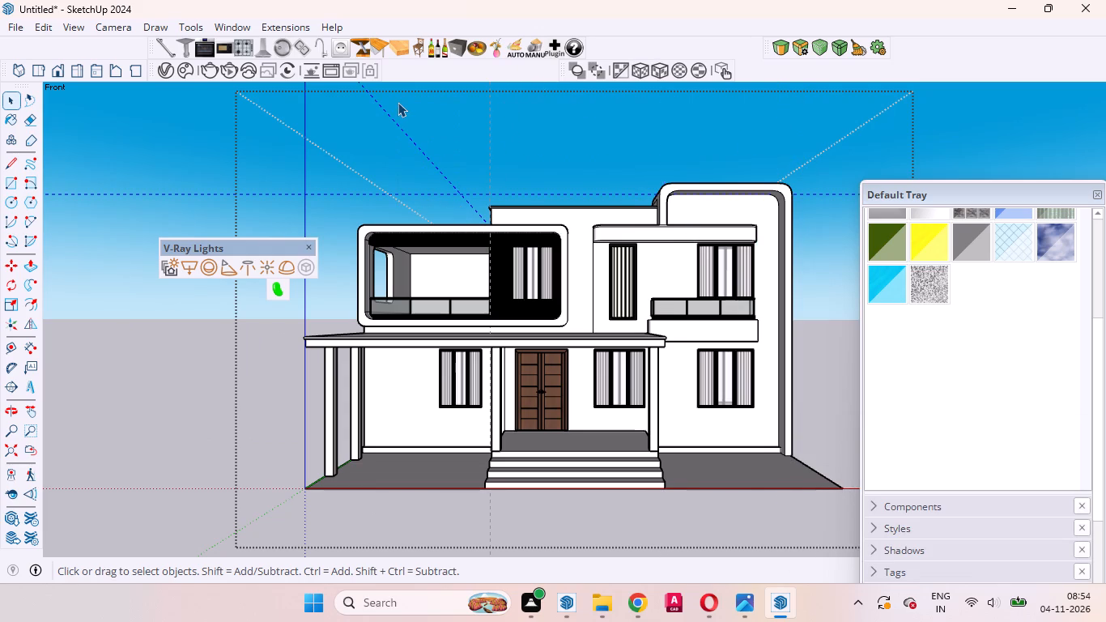
key("Delete")
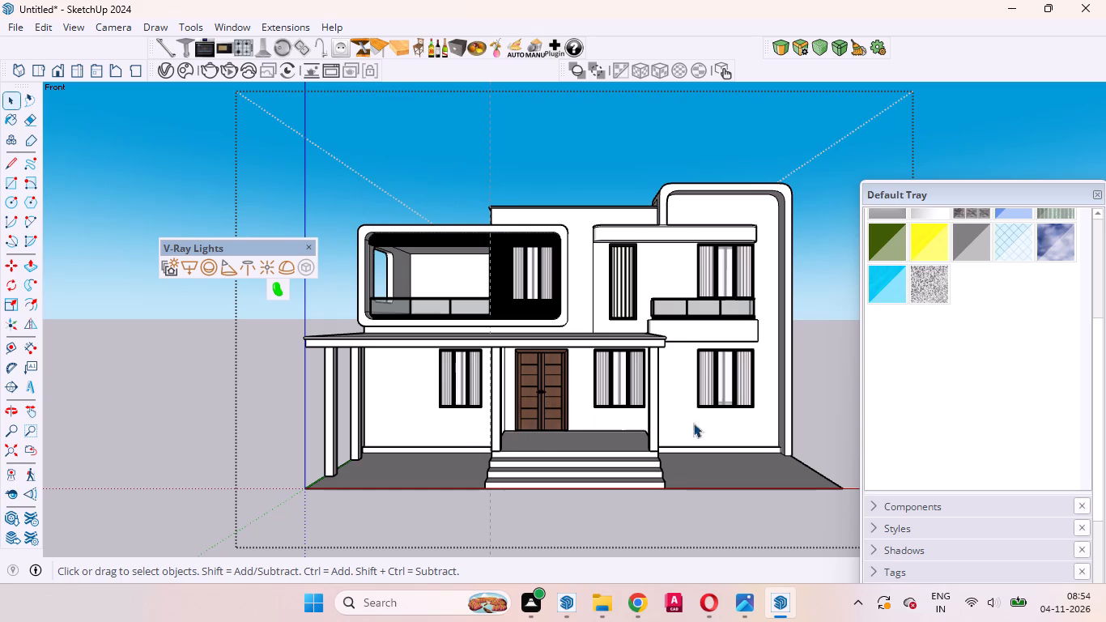
left_click(826, 407)
Examine the whole front facade from low and near-frontal views, at closer and wider distances.
middle_click_drag(585, 508, 564, 403)
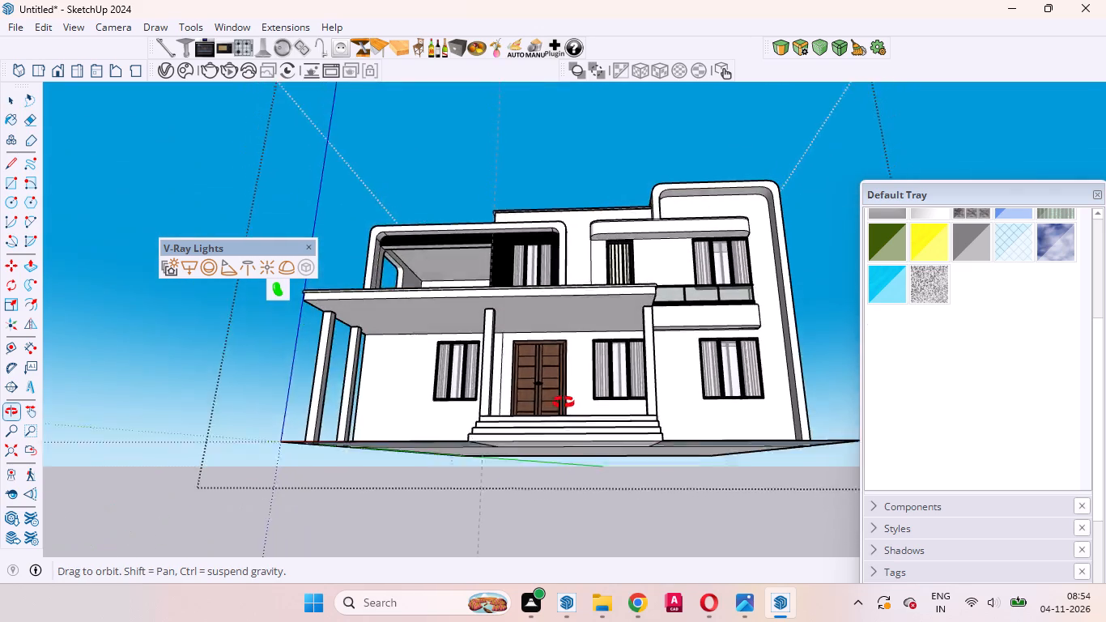
middle_click_drag(564, 403, 579, 519)
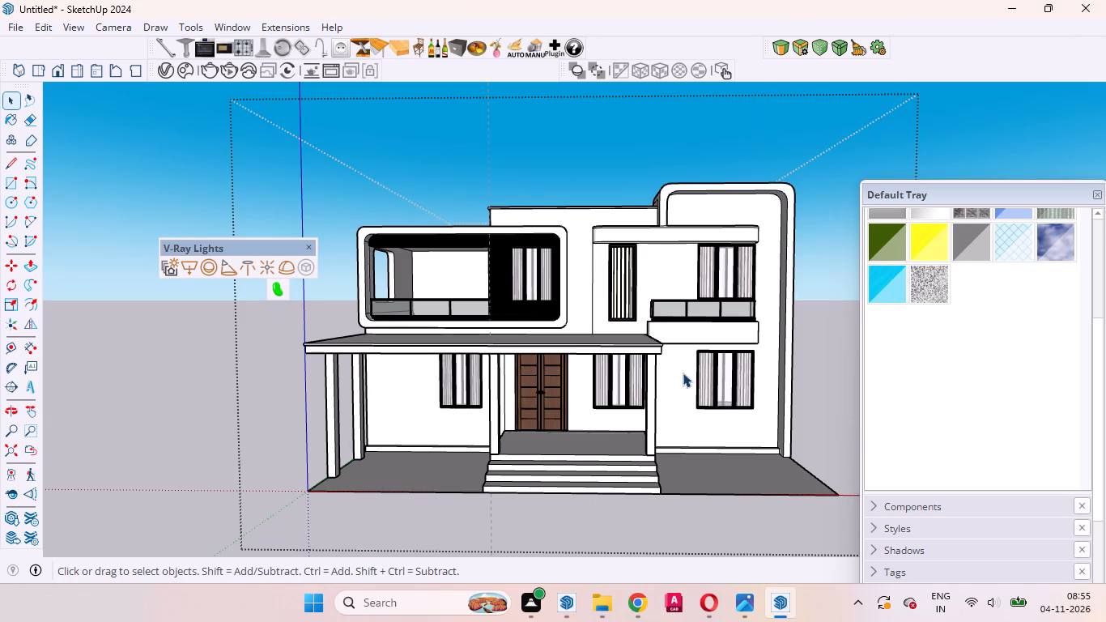
scroll(629, 333, "up", 4)
scroll(629, 332, "down", 4)
scroll(628, 321, "up", 2)
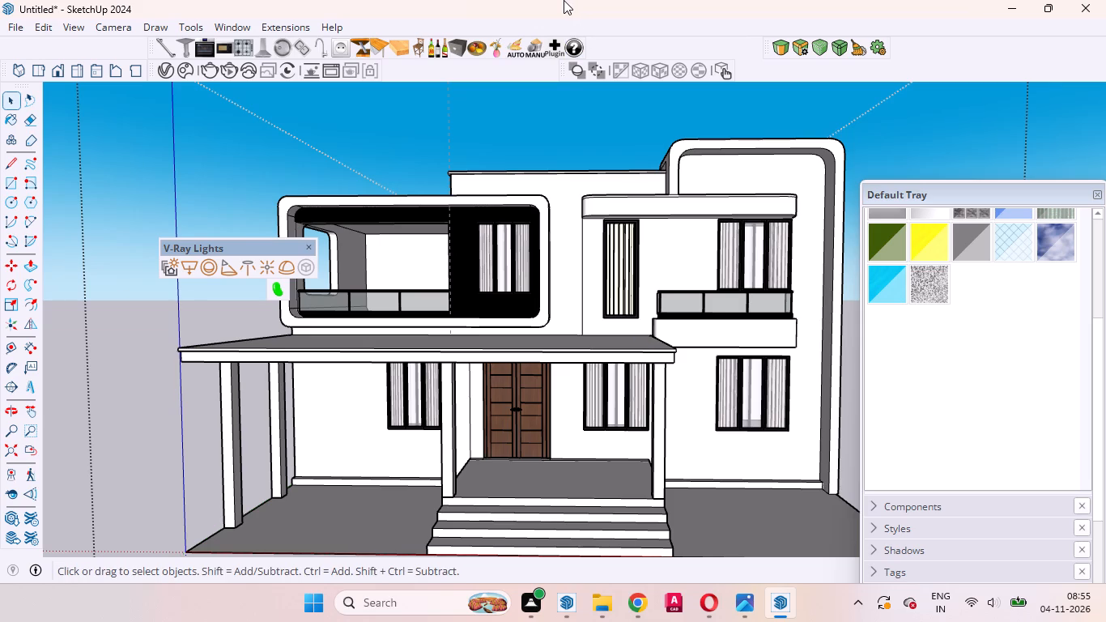
scroll(564, 0, "up", 2)
scroll(355, 315, "down", 1)
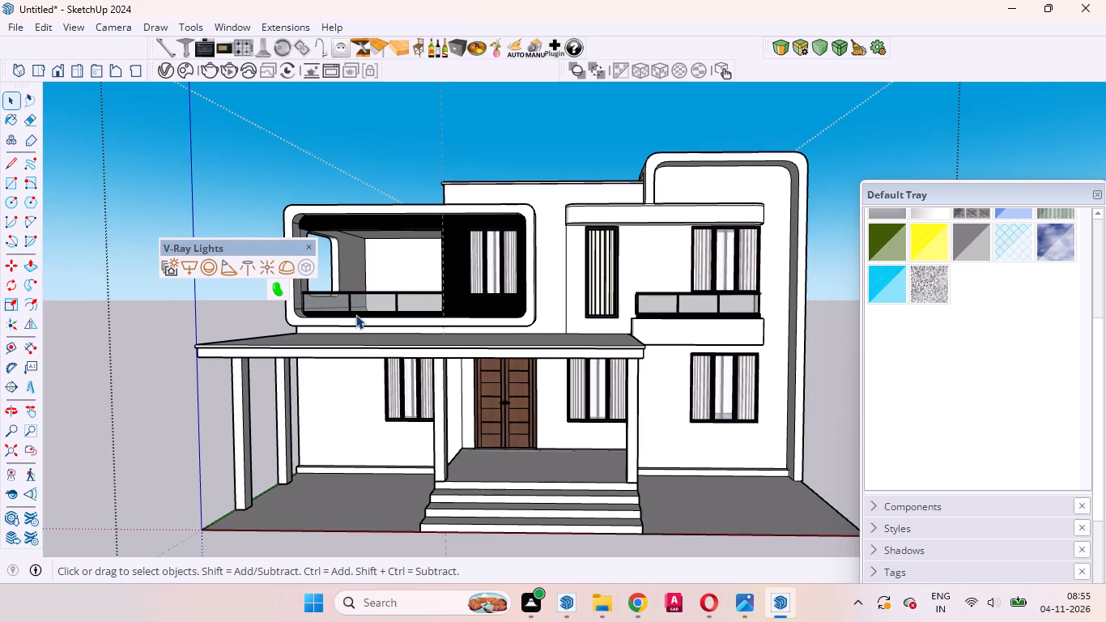
scroll(355, 308, "down", 3)
scroll(355, 308, "up", 2)
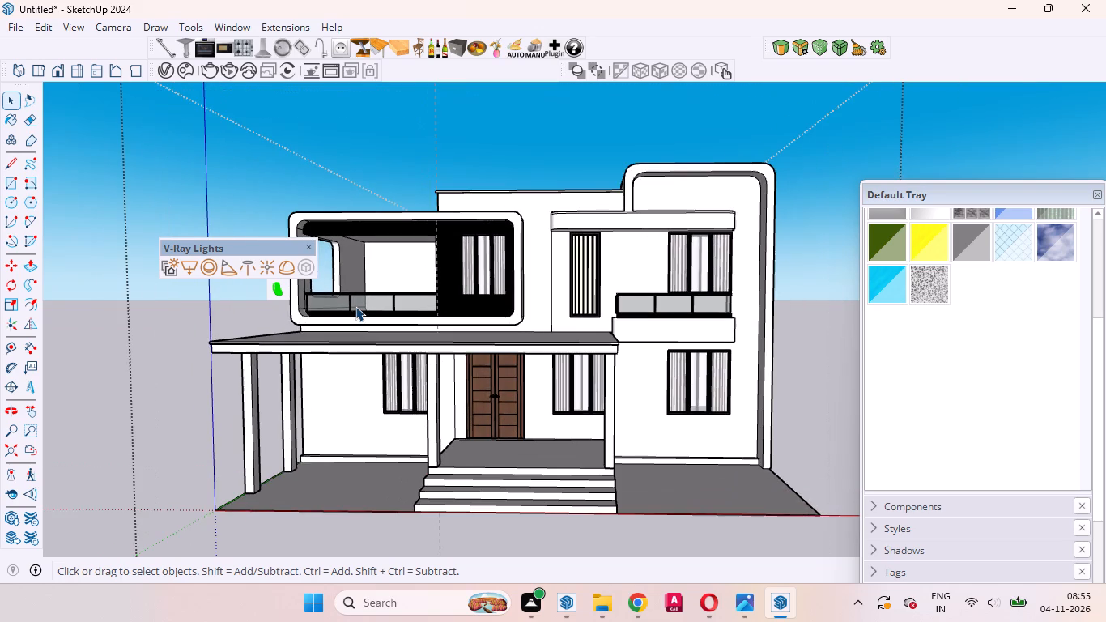
scroll(356, 291, "down", 1)
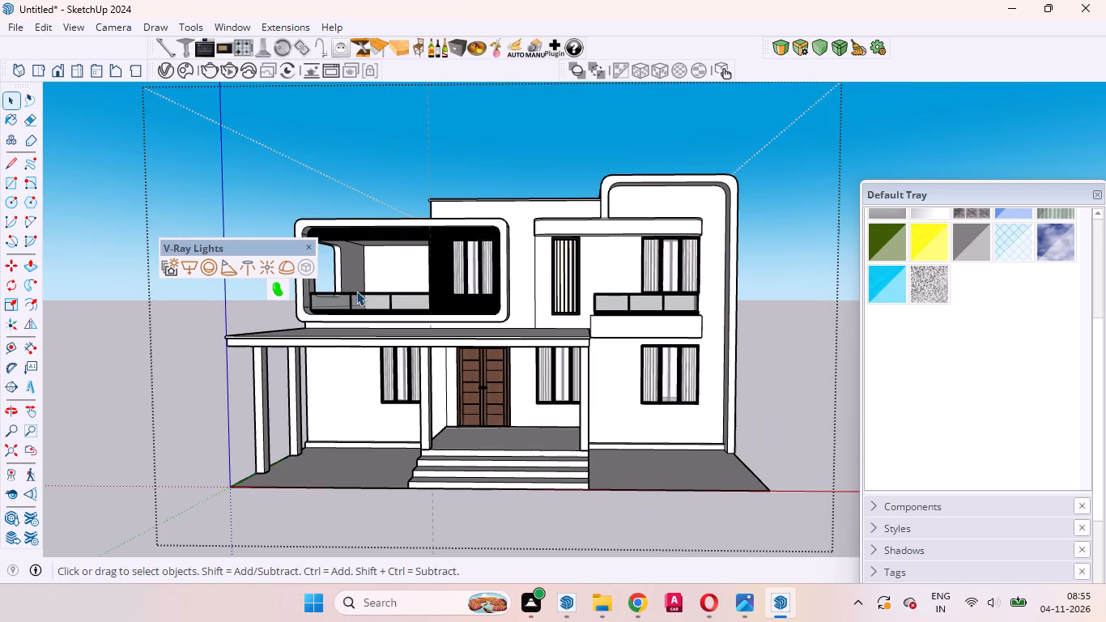
scroll(357, 281, "up", 1)
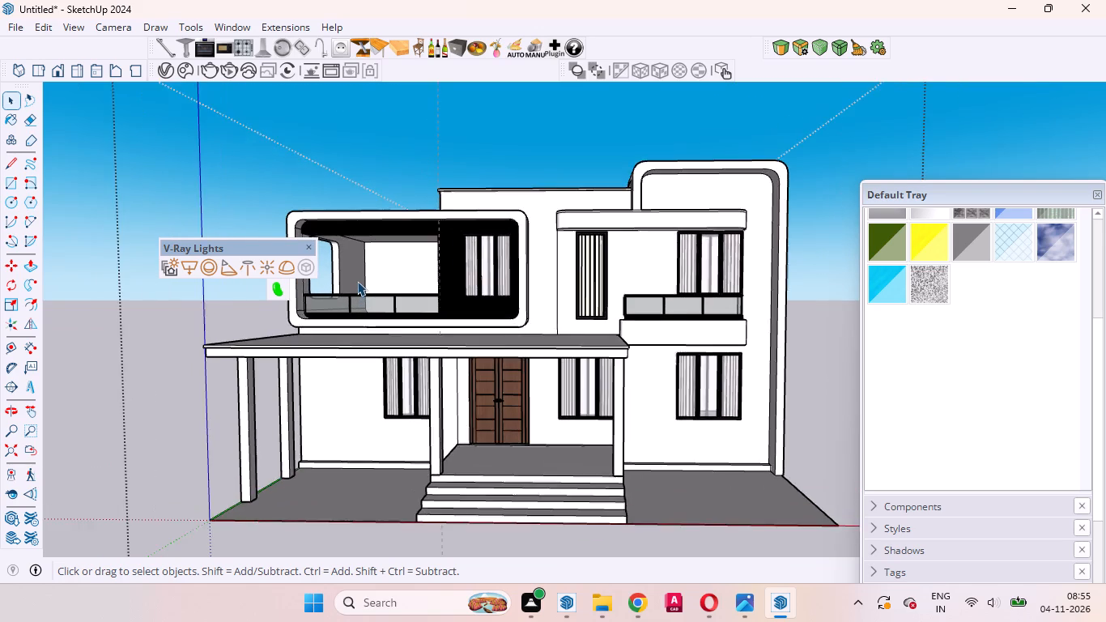
scroll(357, 281, "up", 1)
scroll(357, 281, "down", 2)
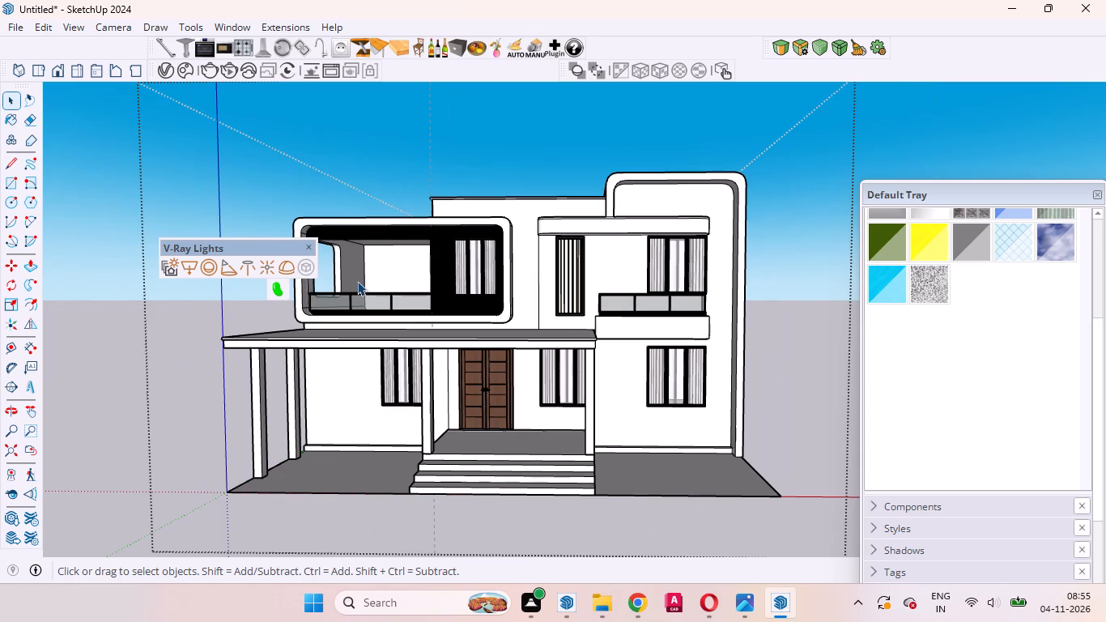
Examine the whole front facade from closer and wider distances and from a raised corner angle over the canopy.
scroll(357, 281, "down", 3)
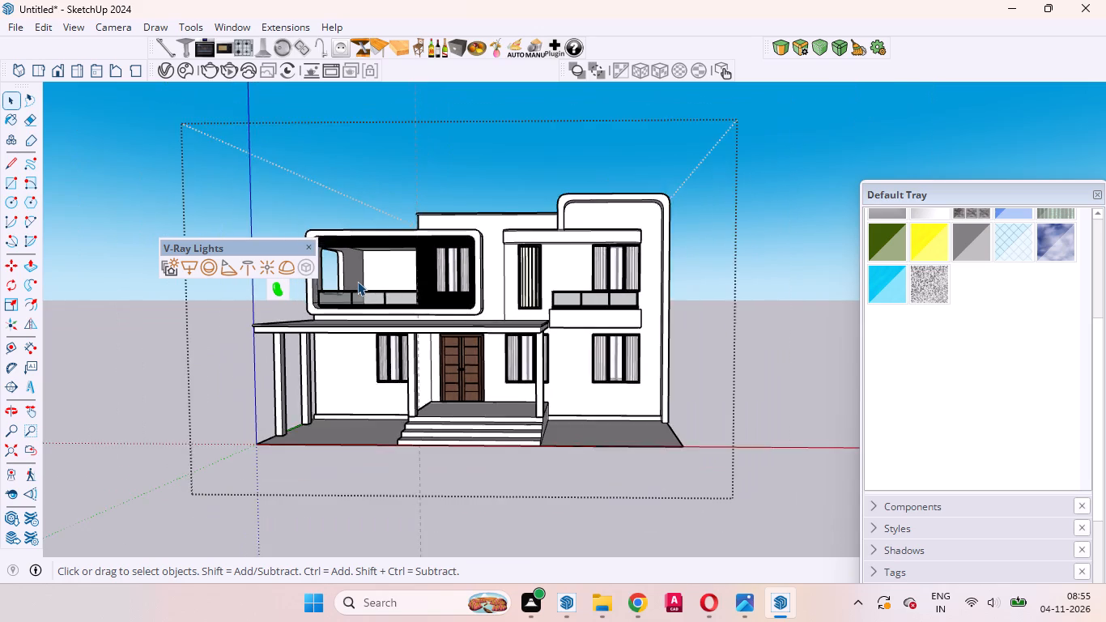
scroll(357, 281, "down", 2)
scroll(357, 281, "up", 7)
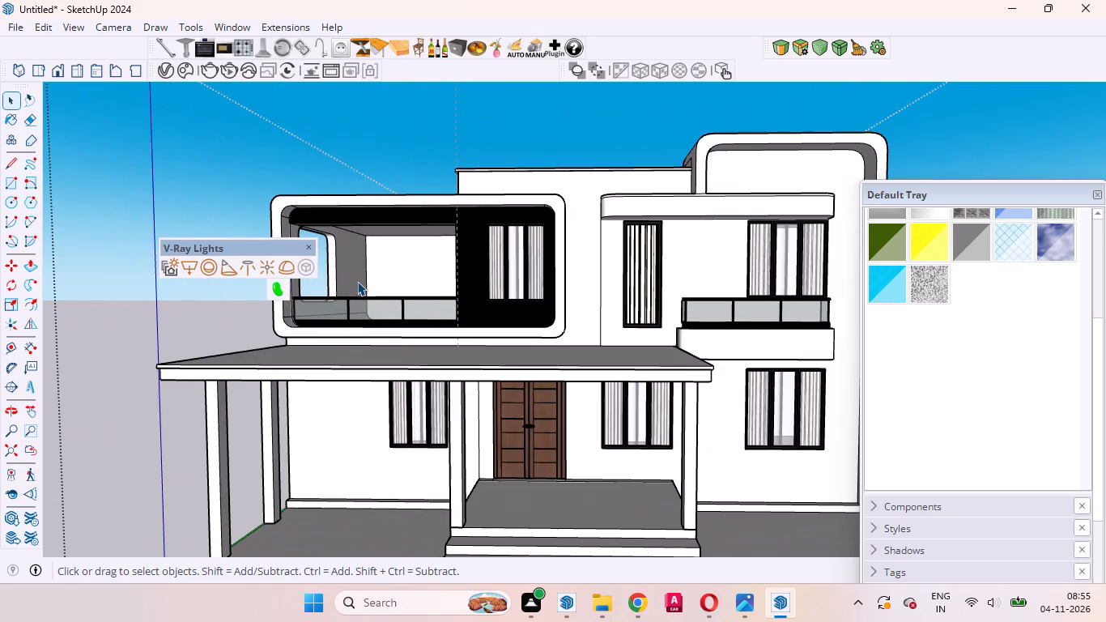
scroll(357, 281, "down", 2)
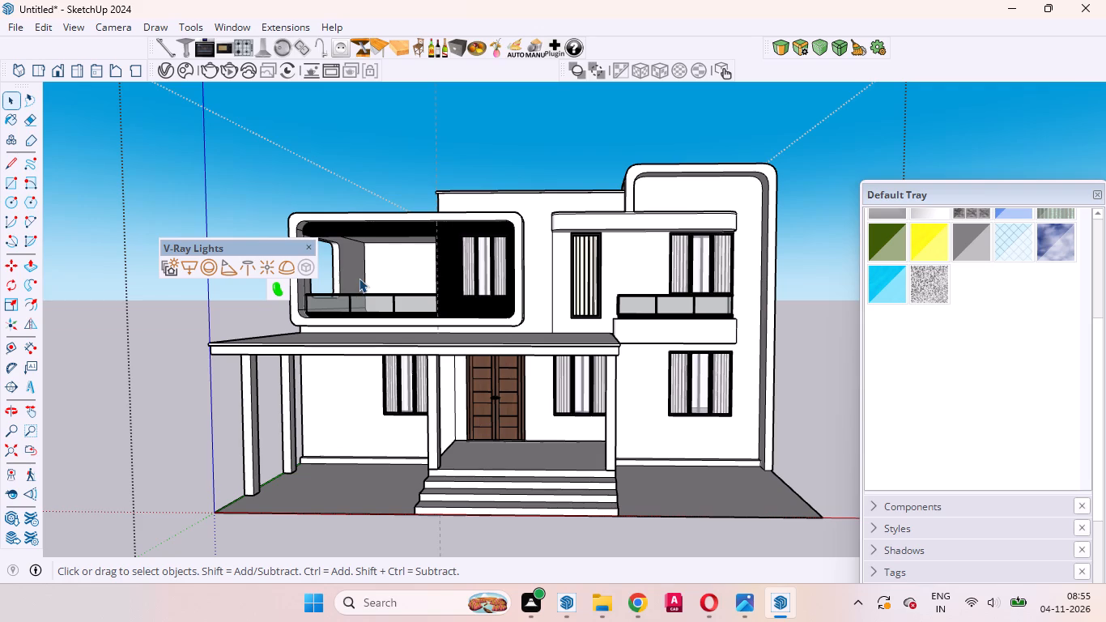
scroll(359, 278, "down", 2)
scroll(359, 278, "up", 3)
scroll(359, 278, "down", 3)
scroll(359, 278, "up", 2)
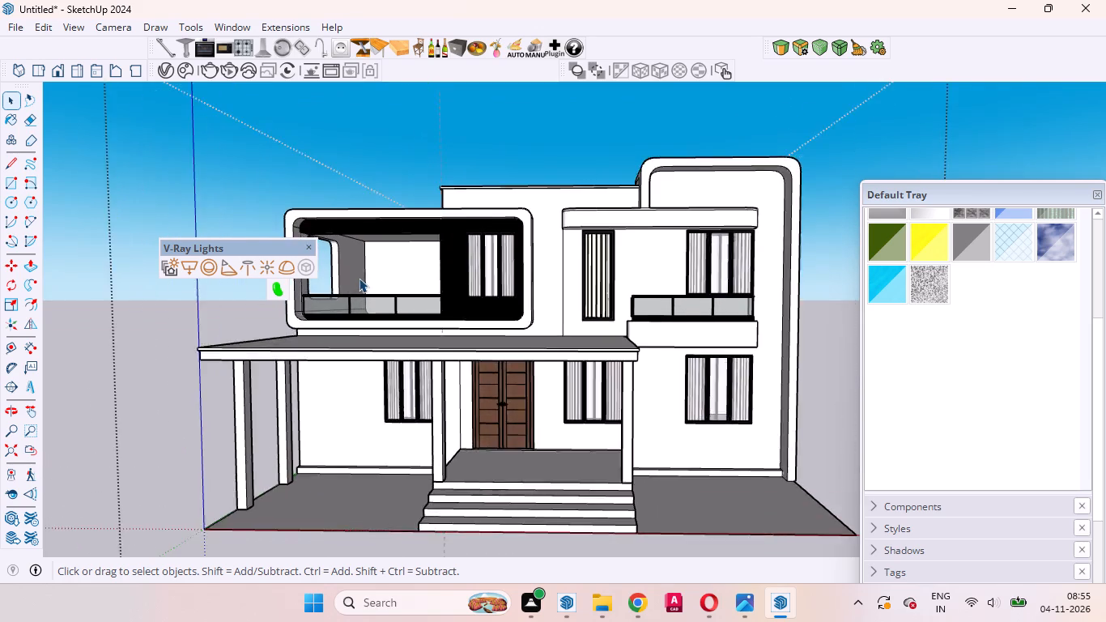
scroll(359, 278, "up", 2)
scroll(378, 277, "down", 6)
scroll(499, 272, "up", 1)
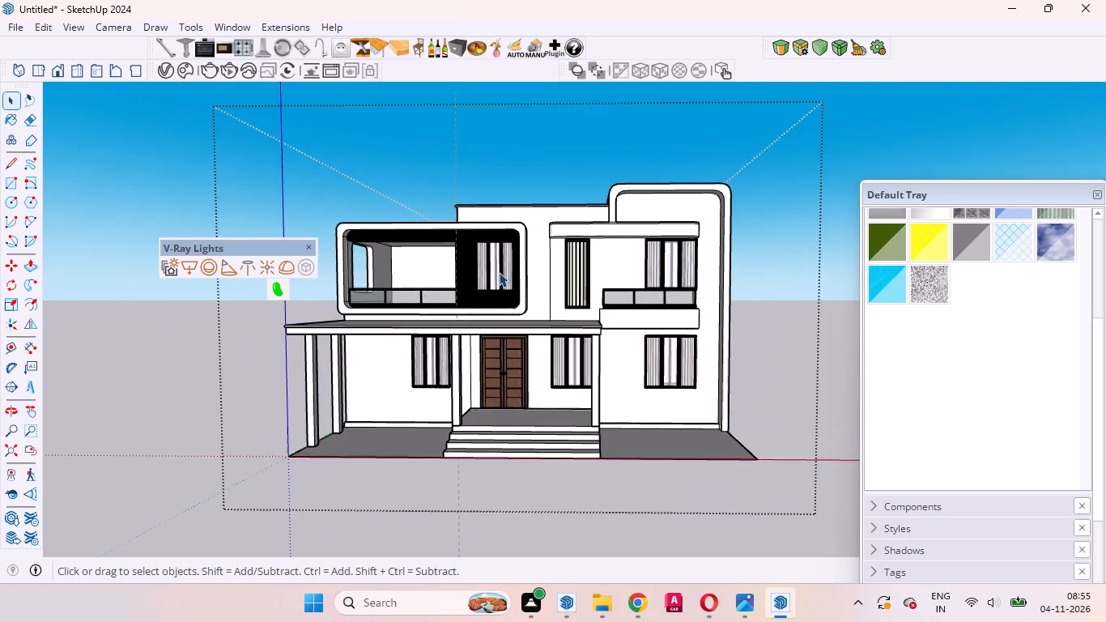
scroll(499, 272, "up", 1)
middle_click_drag(500, 272, 719, 394)
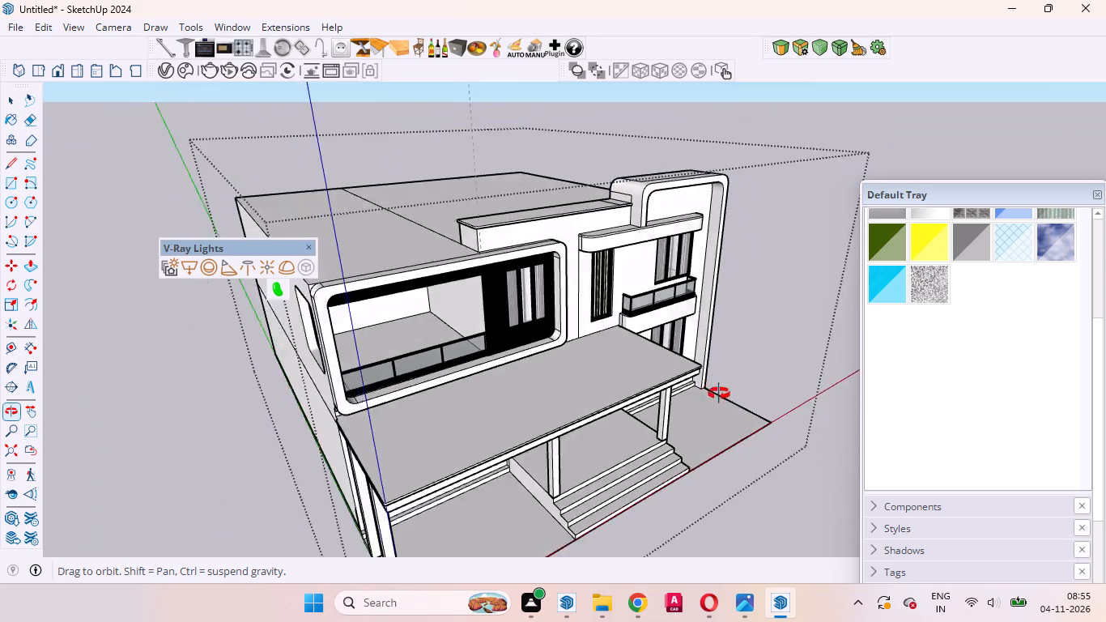
middle_click_drag(719, 394, 496, 264)
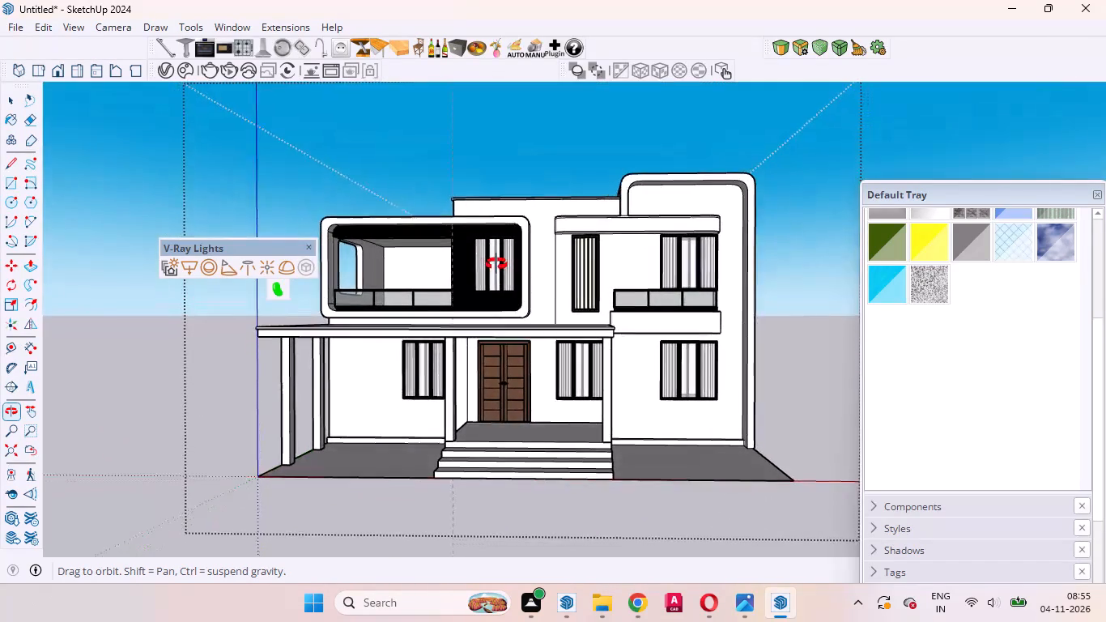
middle_click_drag(496, 264, 506, 264)
scroll(533, 264, "up", 5)
scroll(536, 264, "down", 2)
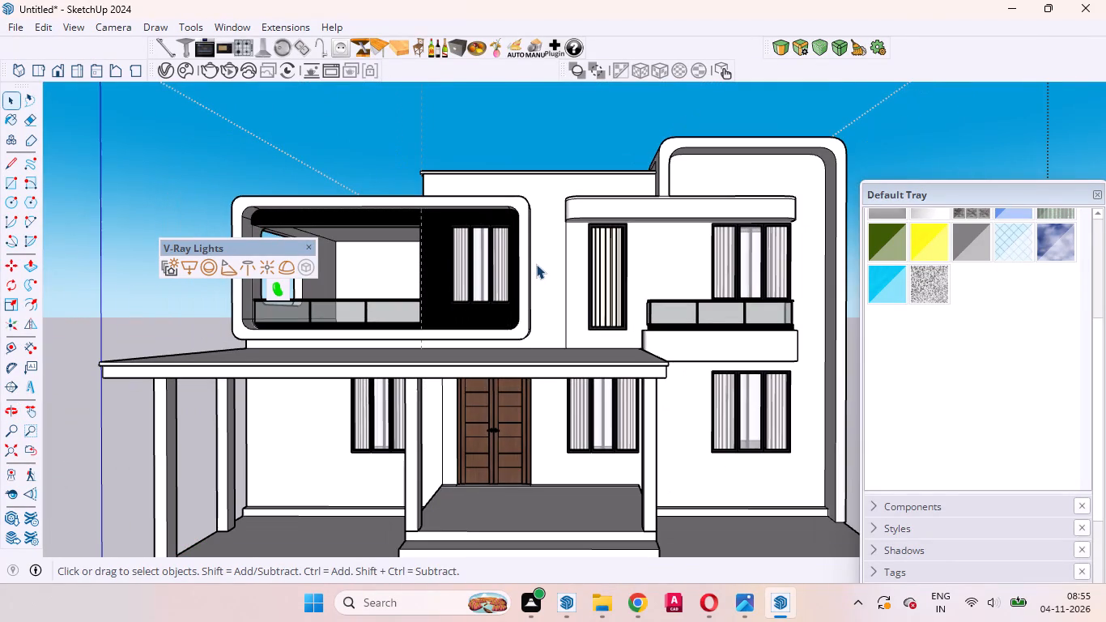
Inspect the upper floor up close, around the narrow window and the slatted cladding in the rounded balcony frame.
scroll(537, 262, "up", 3)
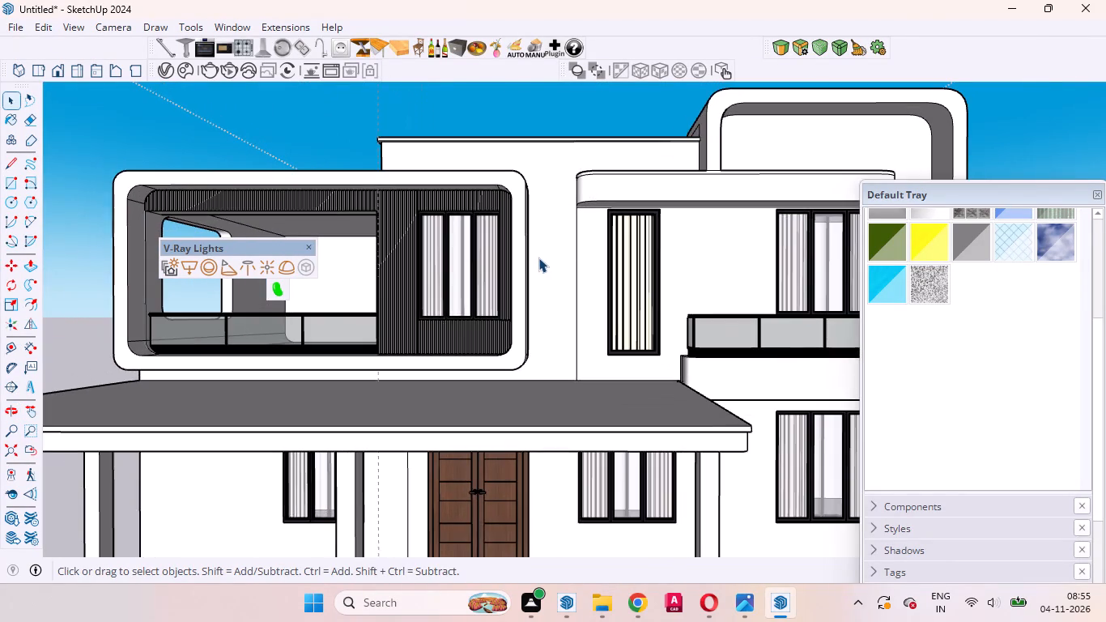
scroll(595, 235, "up", 5)
scroll(666, 207, "up", 6)
scroll(668, 206, "down", 1)
scroll(668, 206, "up", 6)
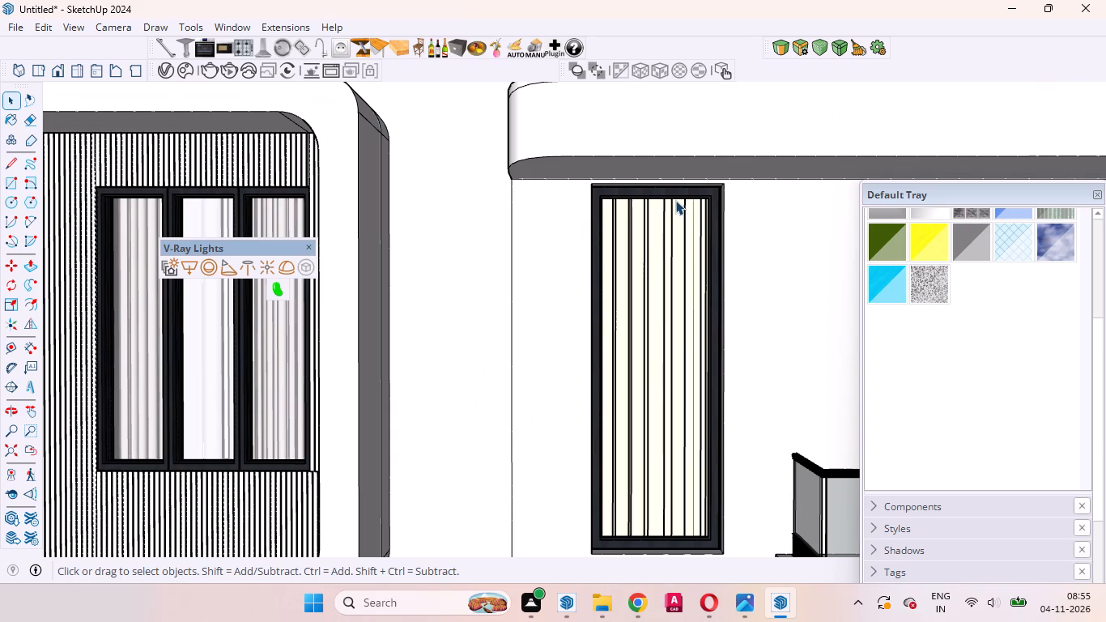
scroll(675, 200, "down", 20)
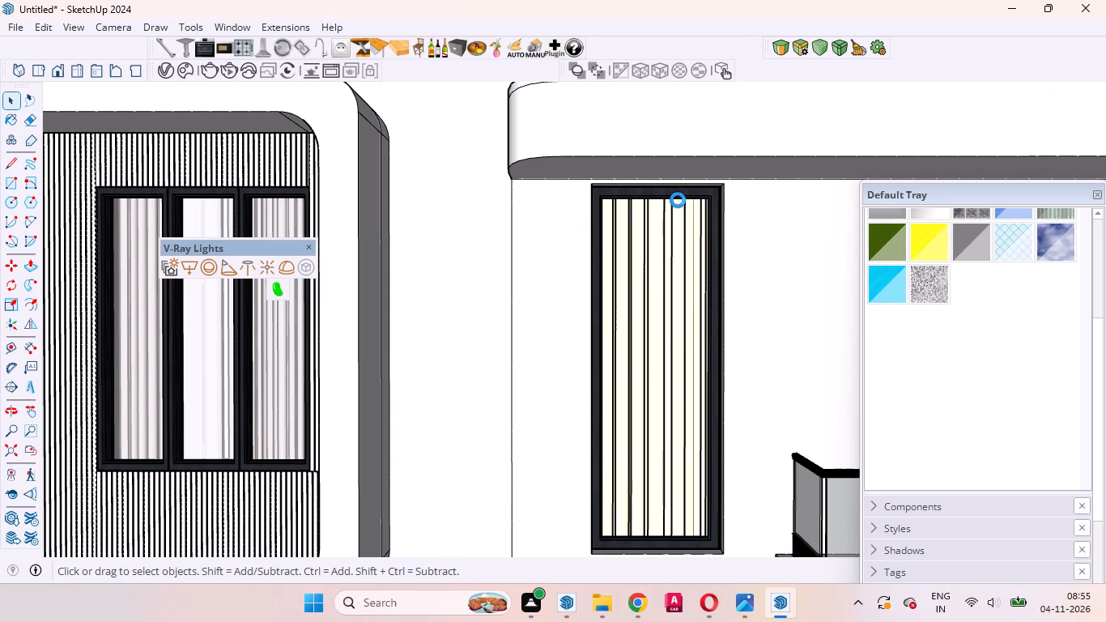
scroll(521, 487, "down", 2)
scroll(520, 415, "down", 1)
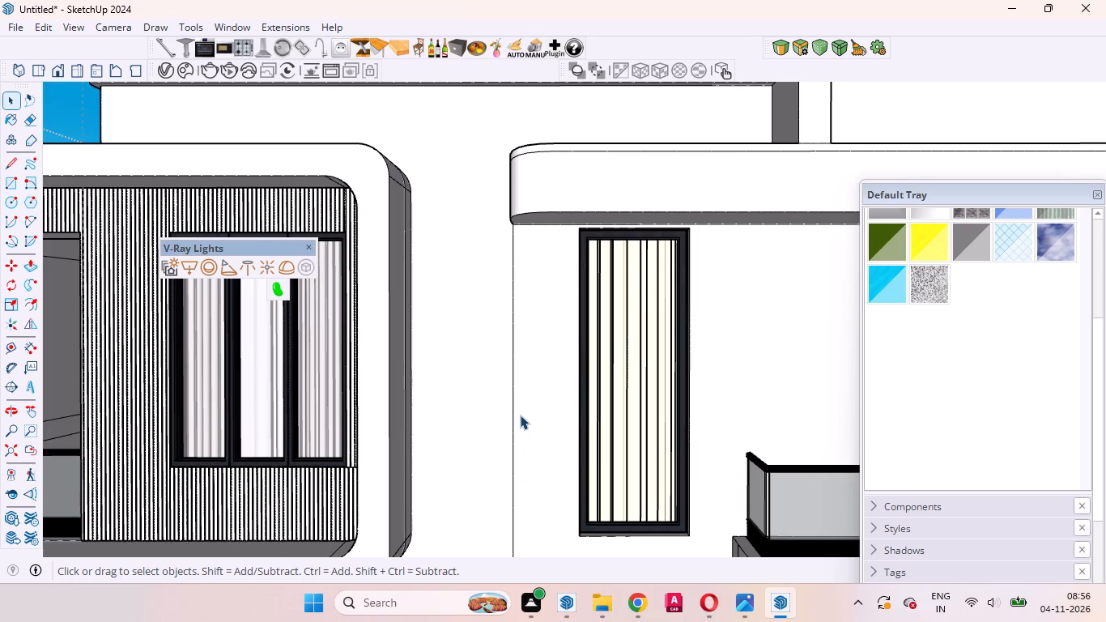
scroll(520, 415, "down", 5)
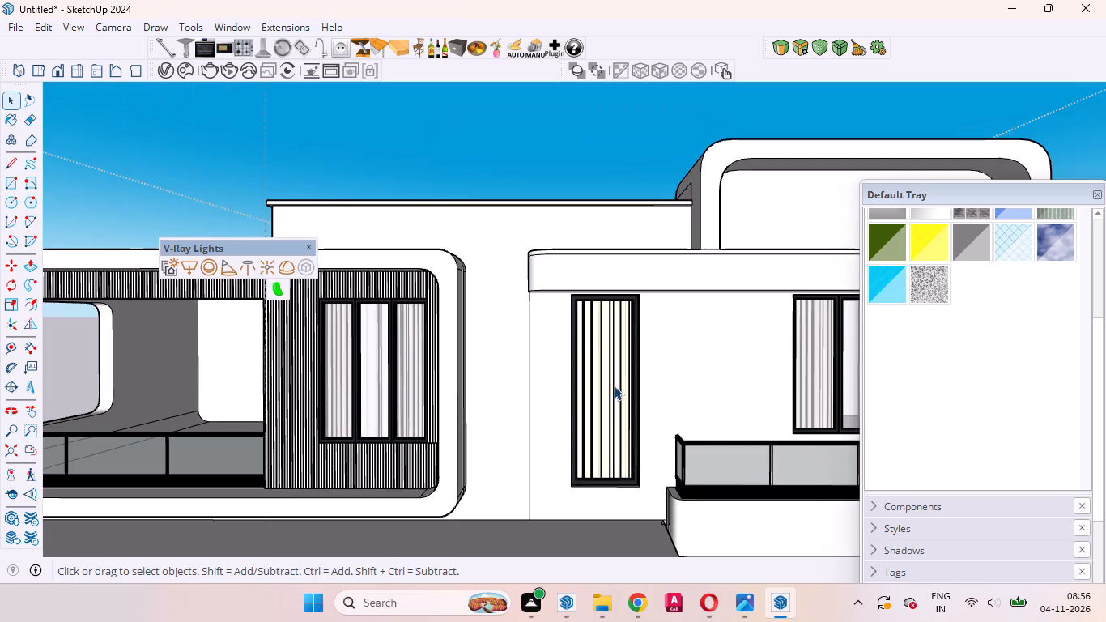
scroll(640, 308, "down", 5)
scroll(412, 408, "up", 7)
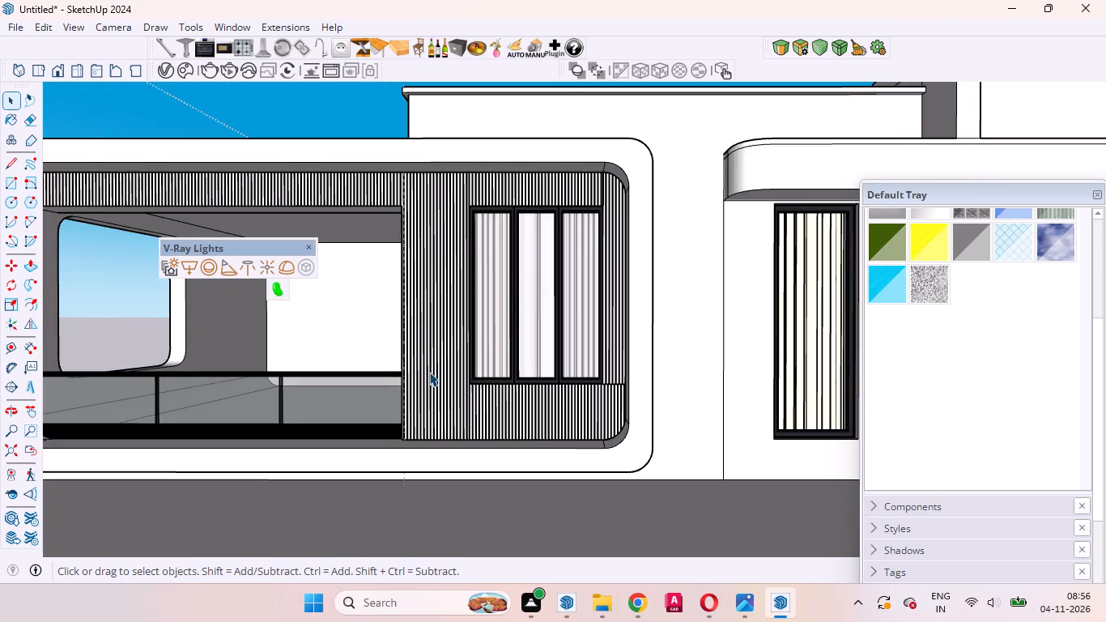
Paint the slatted cladding above the large balcony and left of its three-pane window with Wood Veneer 02 from the Wood materials.
scroll(429, 372, "up", 9)
middle_click_drag(441, 369, 453, 383)
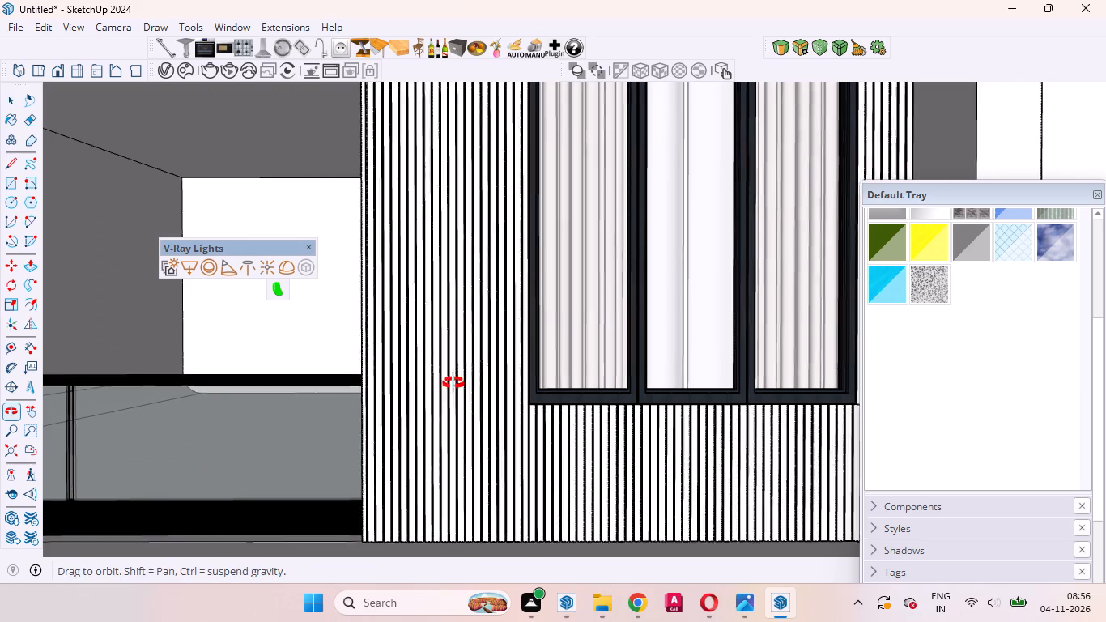
middle_click_drag(453, 383, 516, 425)
left_click(517, 411)
scroll(449, 403, "down", 6)
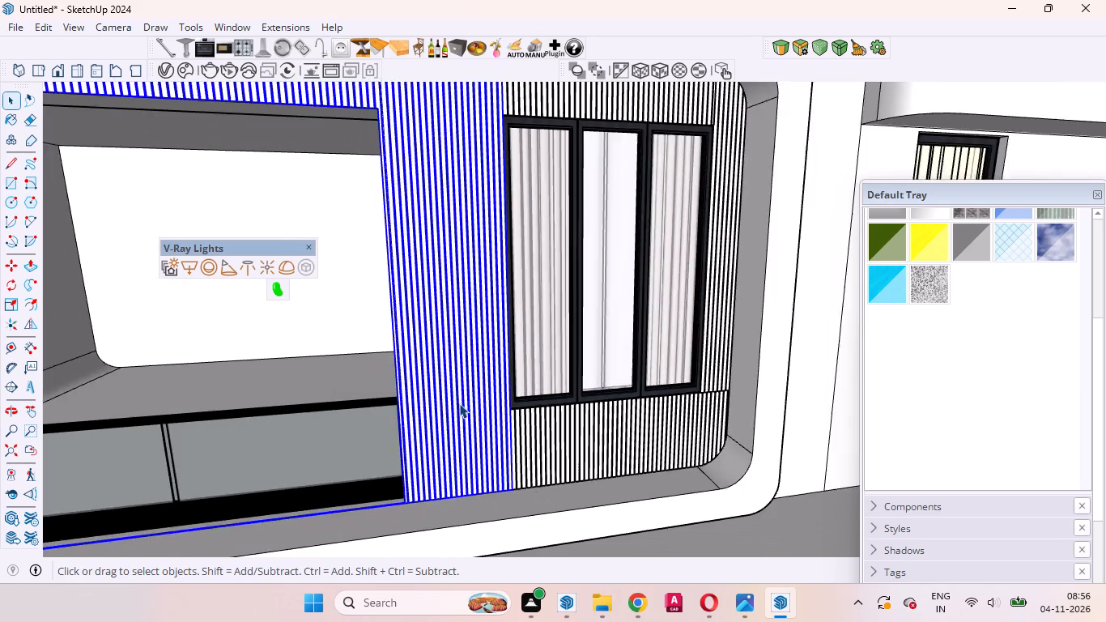
scroll(459, 403, "down", 4)
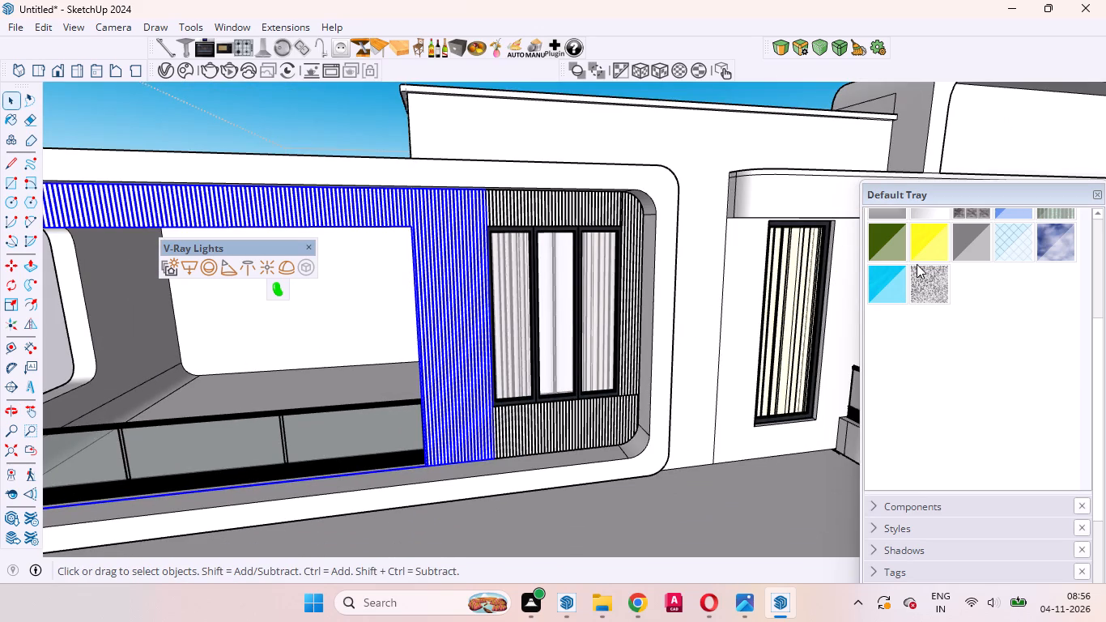
scroll(917, 264, "up", 4)
scroll(983, 184, "up", 5)
left_click_drag(1105, 261, 1074, 208)
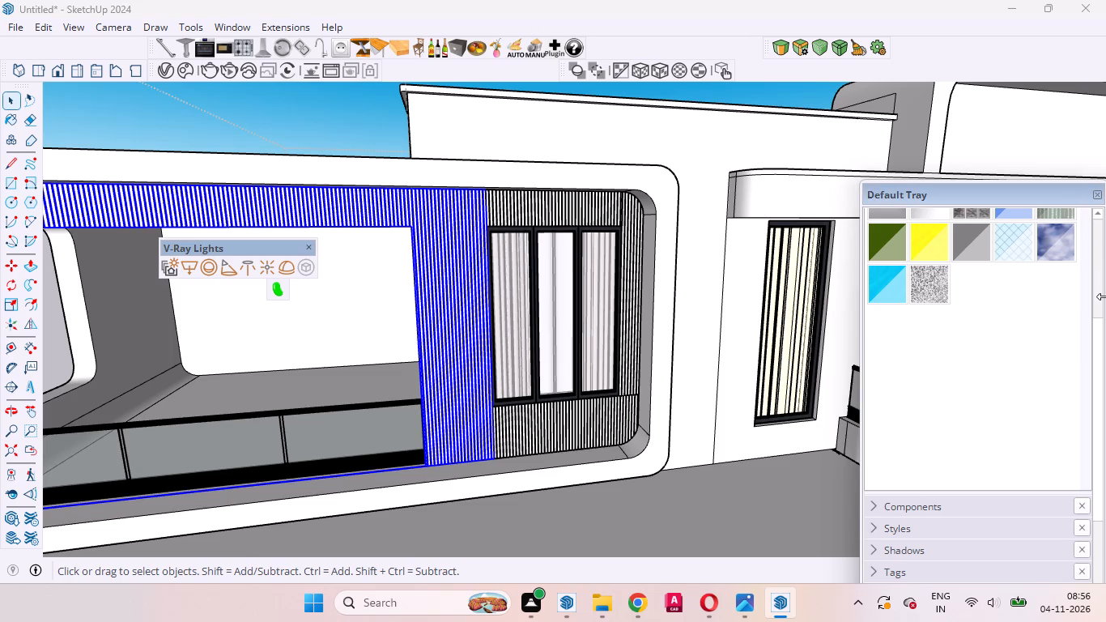
left_click_drag(1105, 312, 1093, 271)
scroll(976, 249, "up", 7)
left_click_drag(1104, 266, 1083, 255)
left_click_drag(1097, 343, 1041, 246)
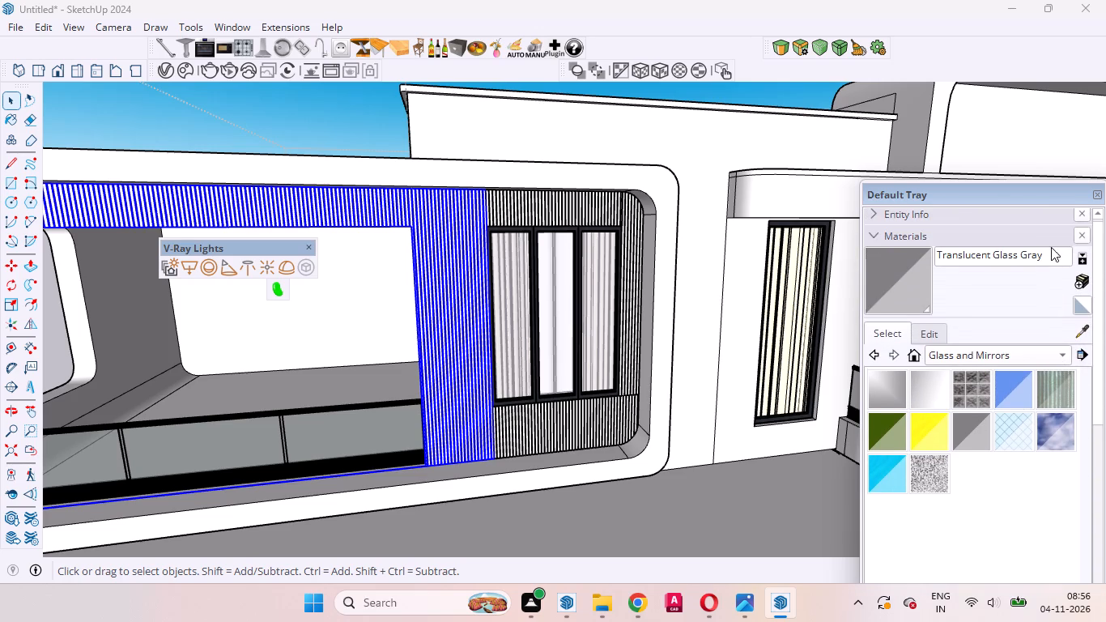
left_click(1050, 351)
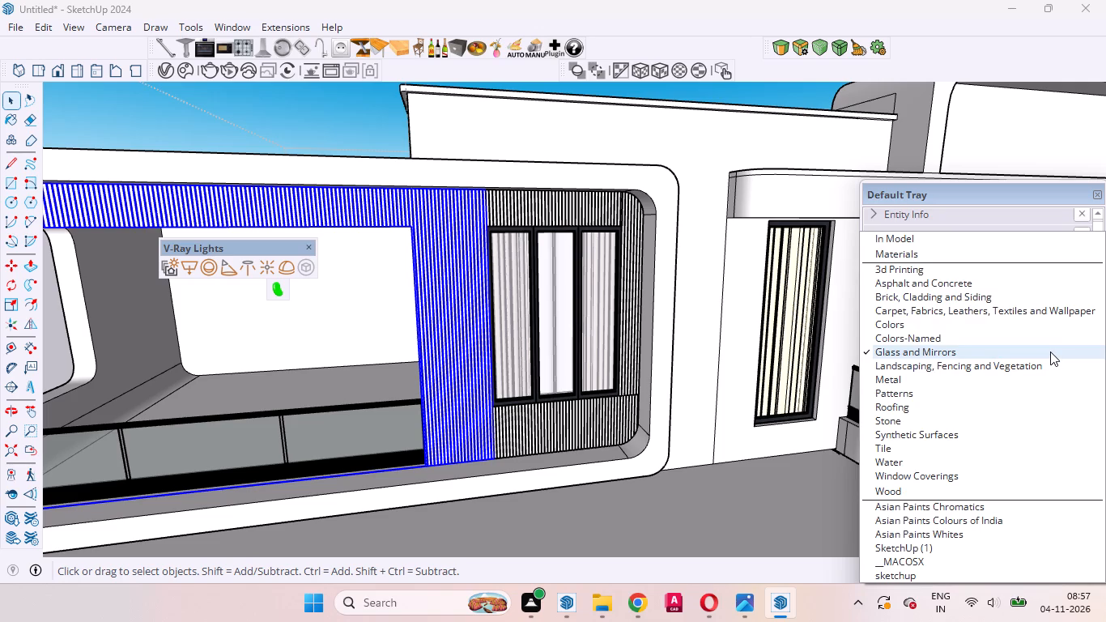
left_click(1084, 488)
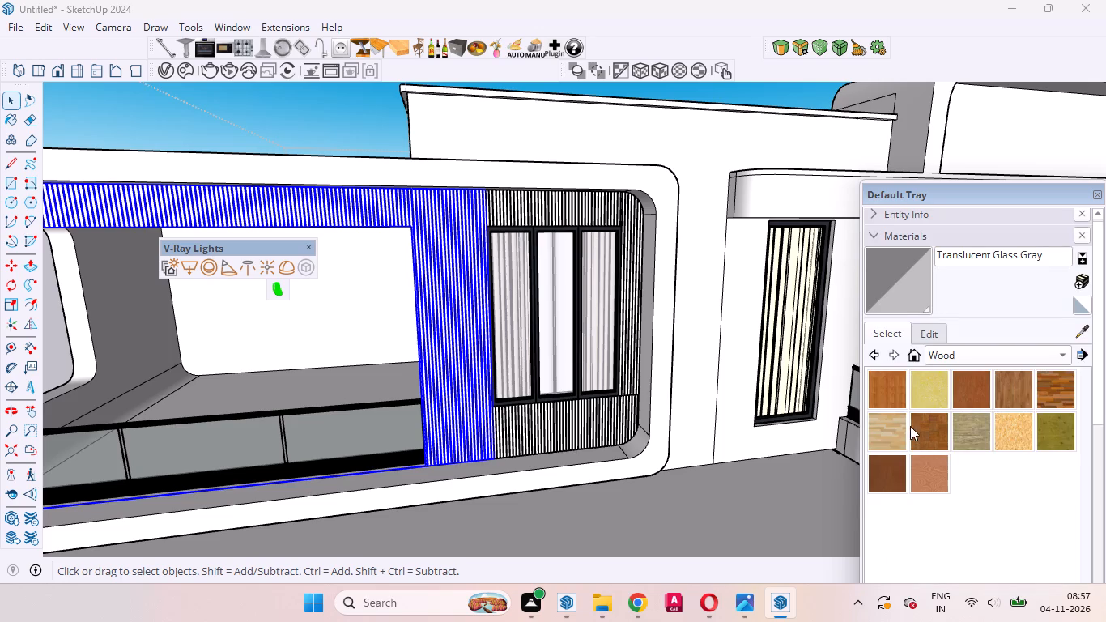
left_click(925, 479)
left_click(454, 312)
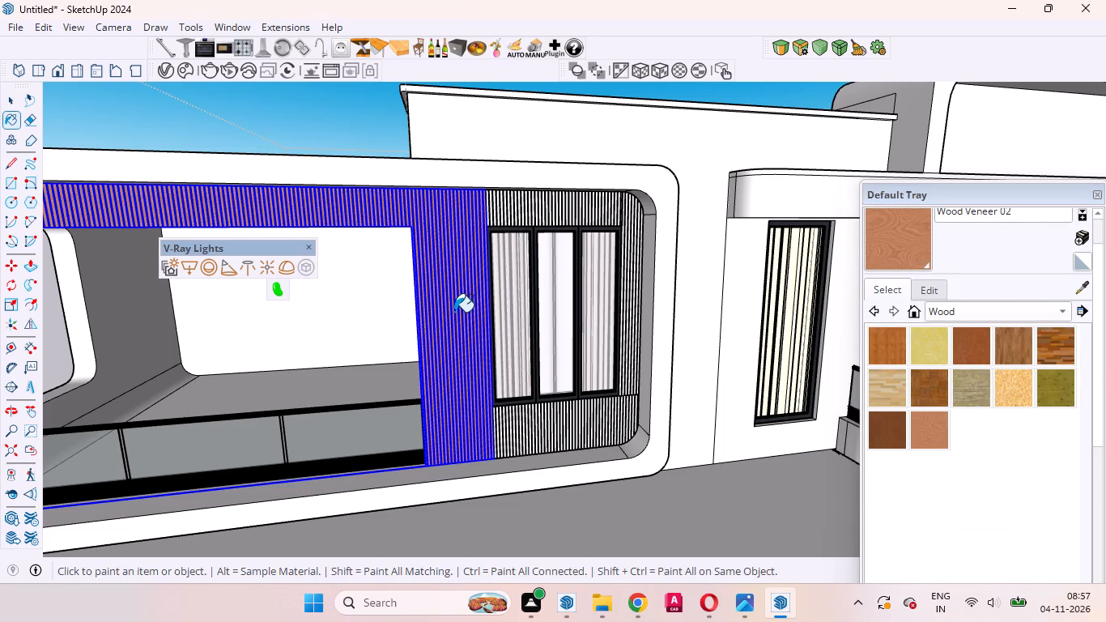
Apply Wood Veneer 02 to the remaining slatted cladding above, right of and below the three-pane window in the rounded frame.
scroll(517, 176, "up", 13)
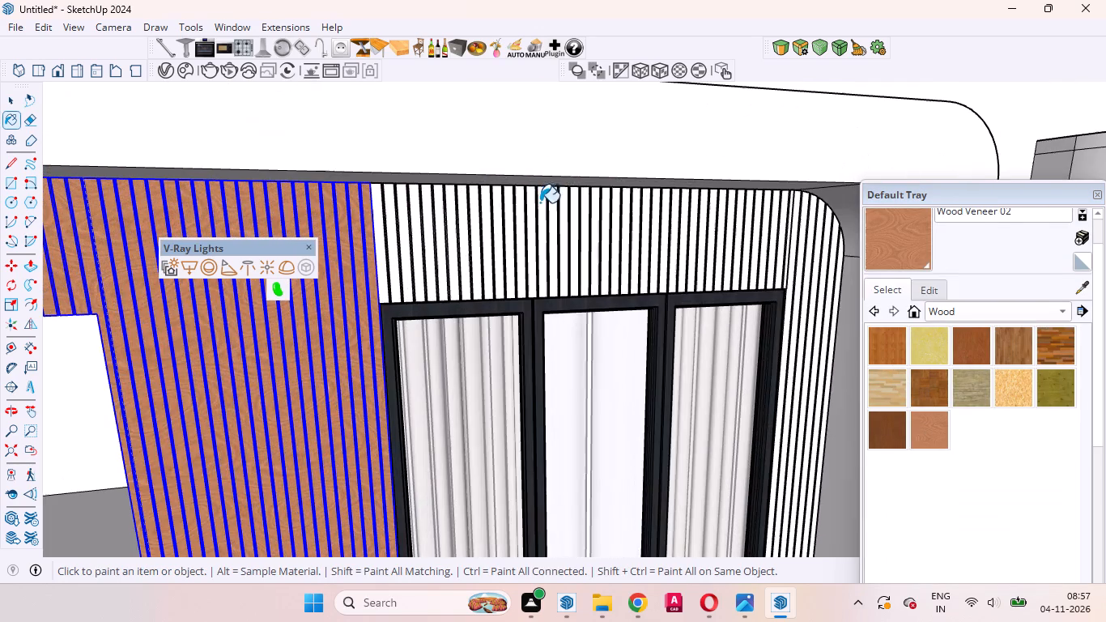
left_click(578, 233)
scroll(516, 236, "down", 3)
scroll(716, 261, "up", 5)
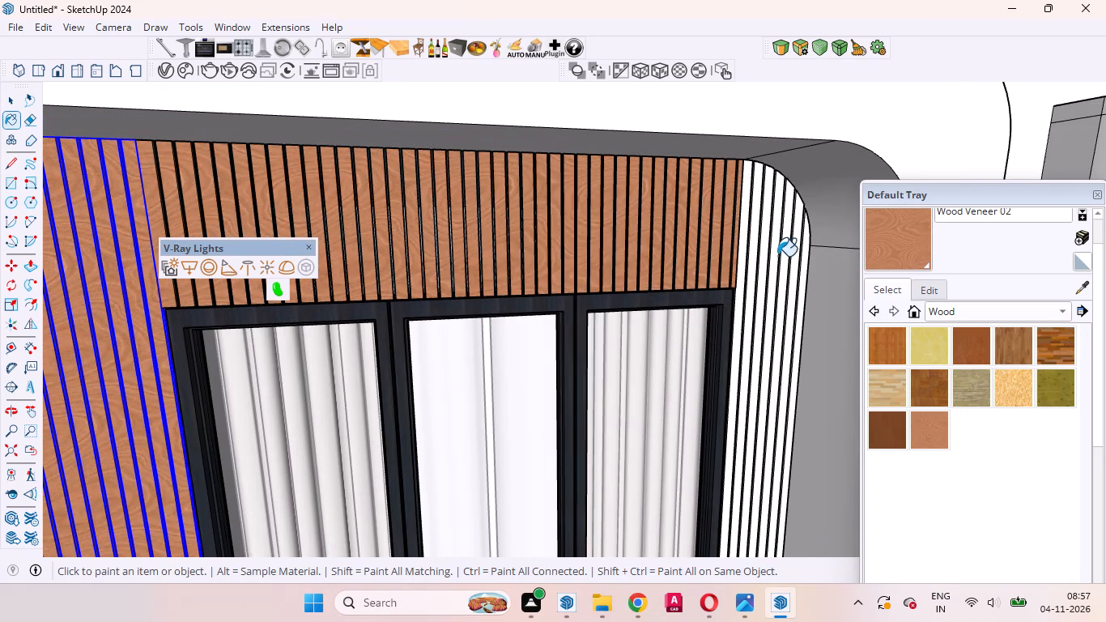
left_click(778, 256)
scroll(749, 248, "down", 15)
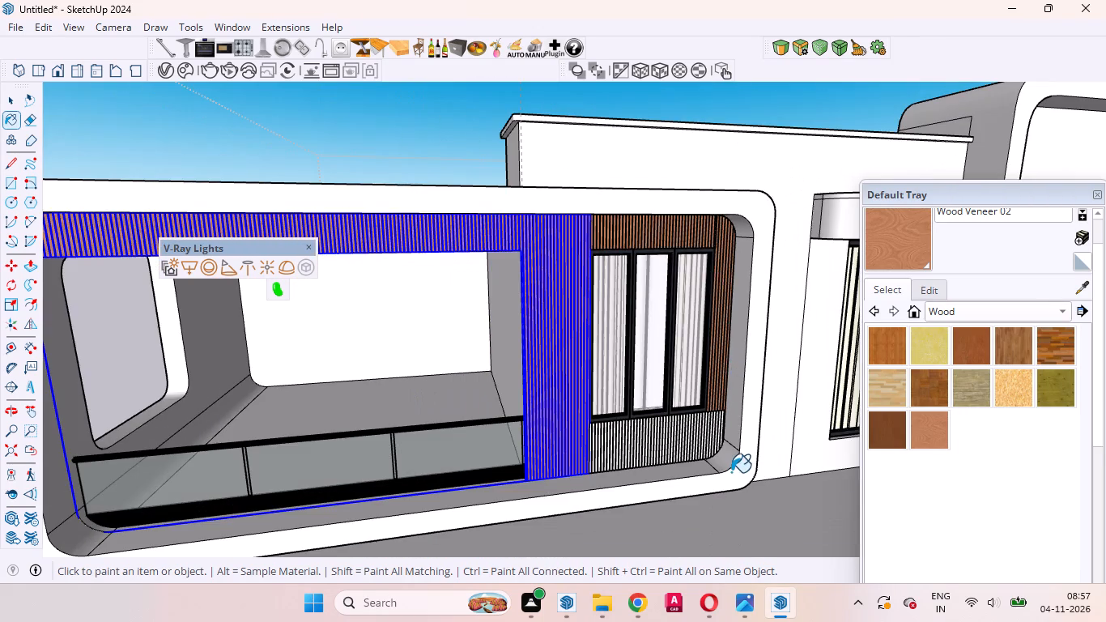
scroll(731, 472, "up", 12)
left_click(604, 431)
scroll(598, 424, "down", 8)
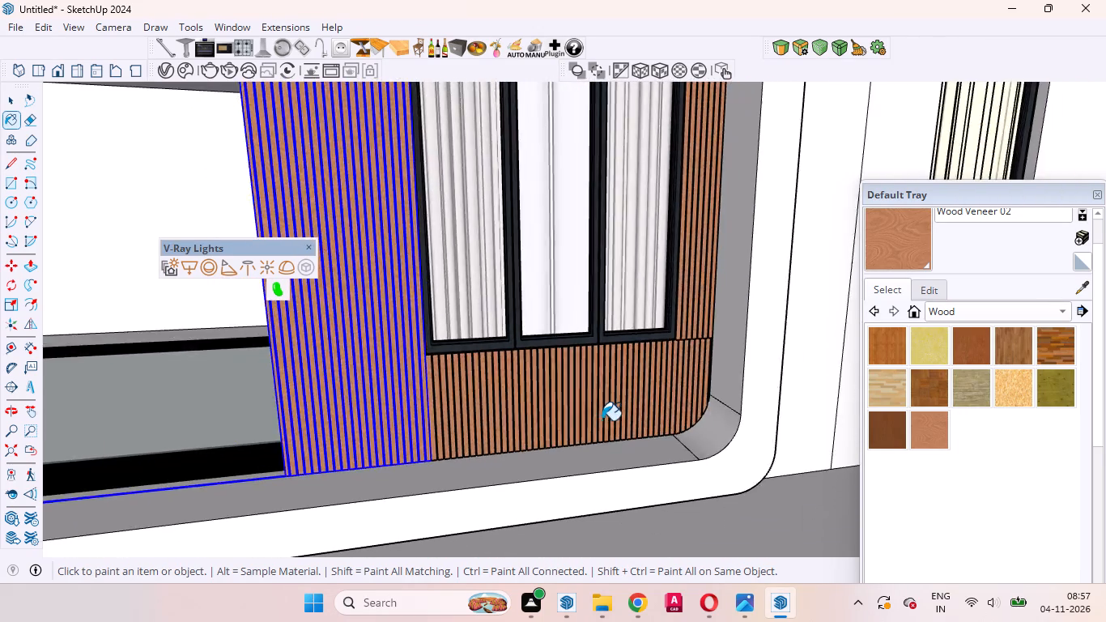
Stop painting and deselect the slatted cladding in the rounded balcony frame.
scroll(602, 420, "down", 4)
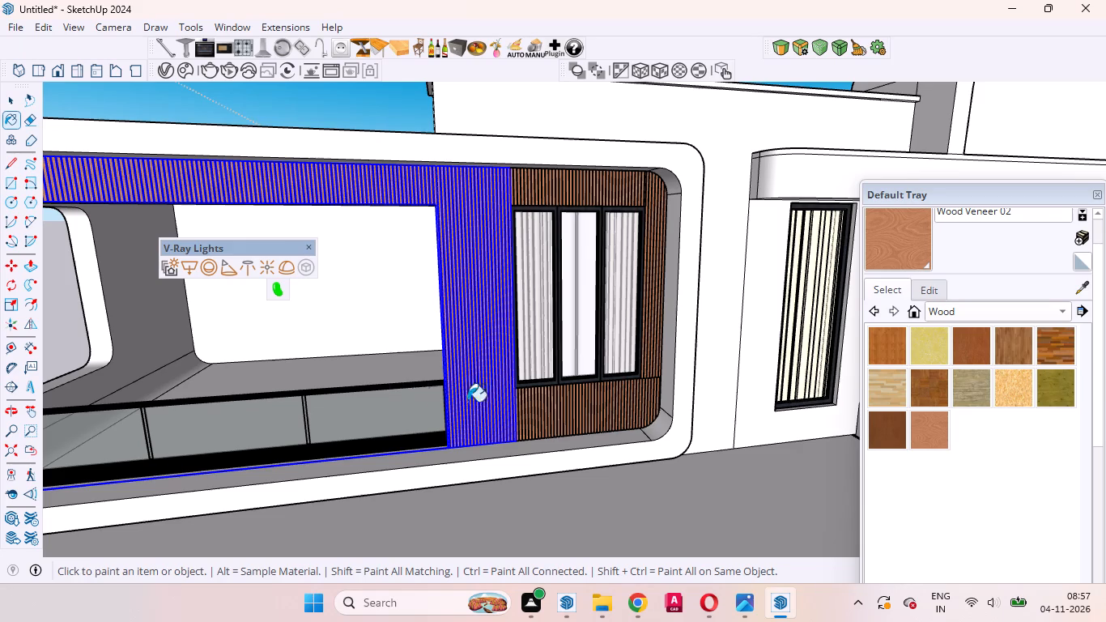
left_click(15, 102)
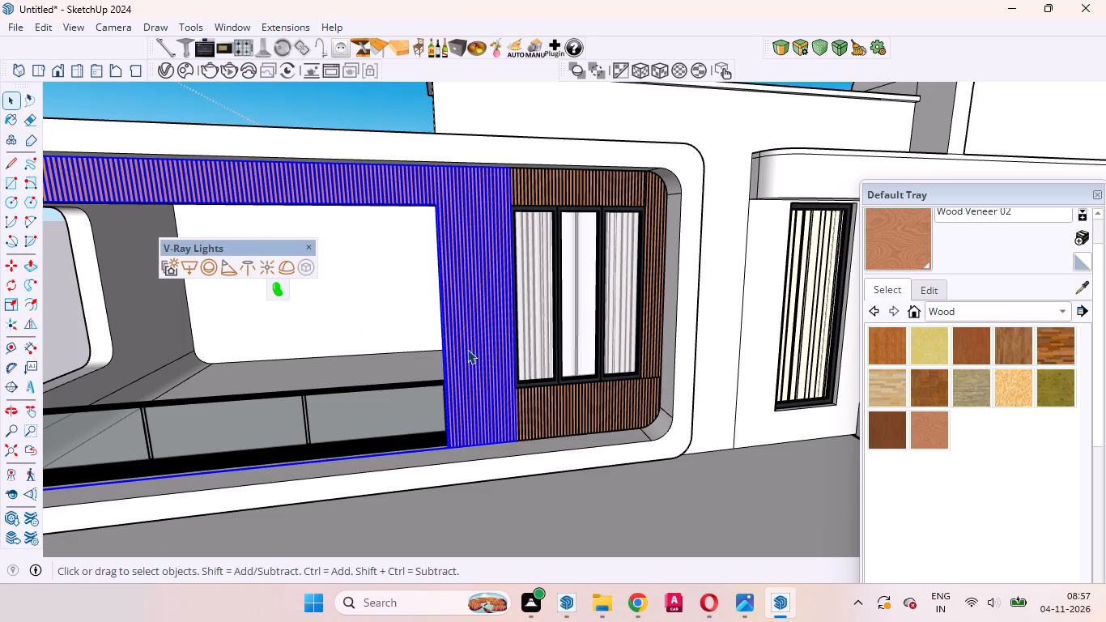
scroll(466, 339, "down", 7)
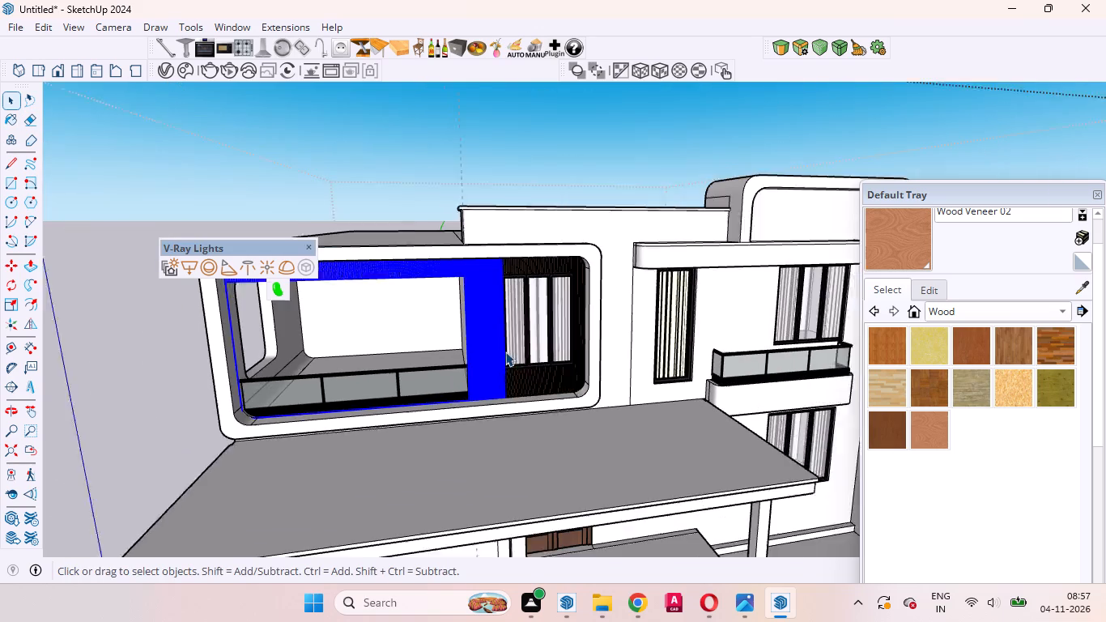
scroll(505, 351, "down", 5)
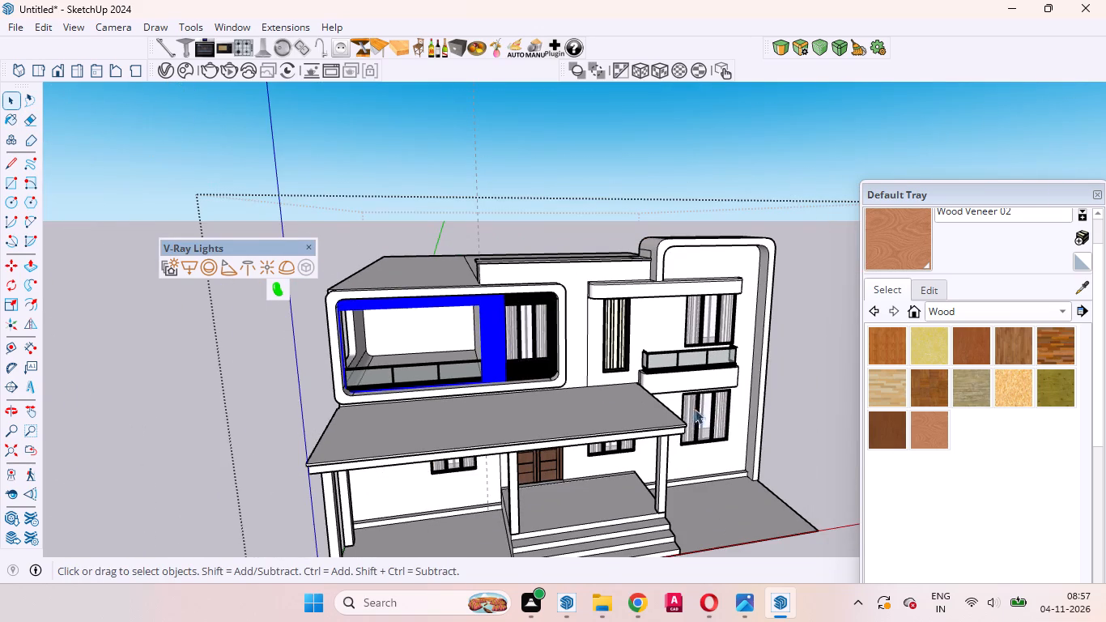
left_click(796, 420)
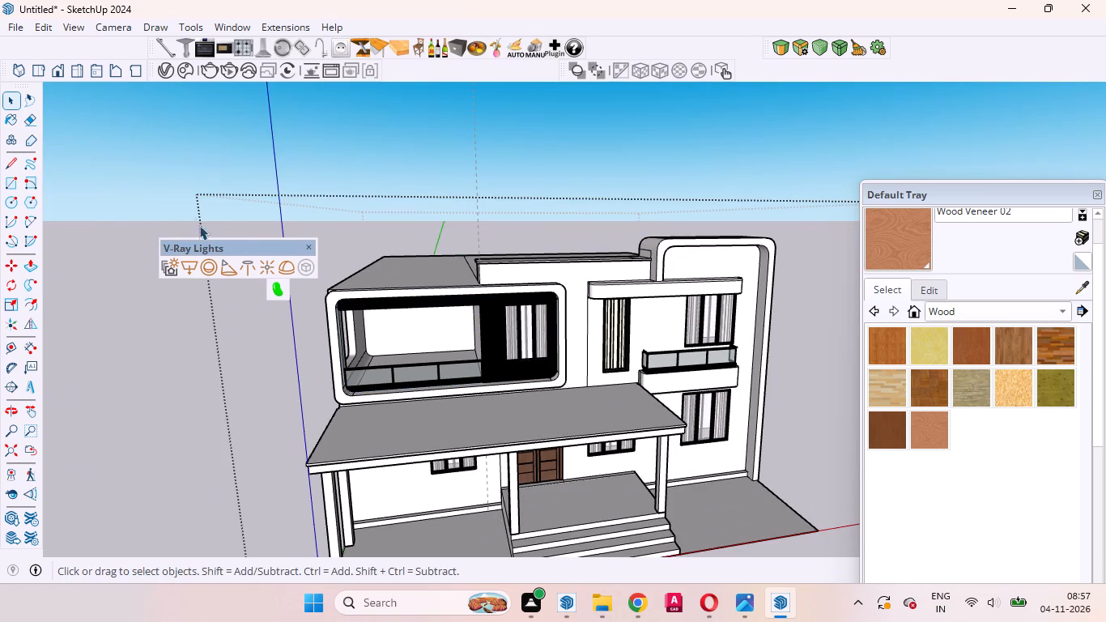
Examine the whole house in the standard front view from closer and wider distances.
left_click(52, 72)
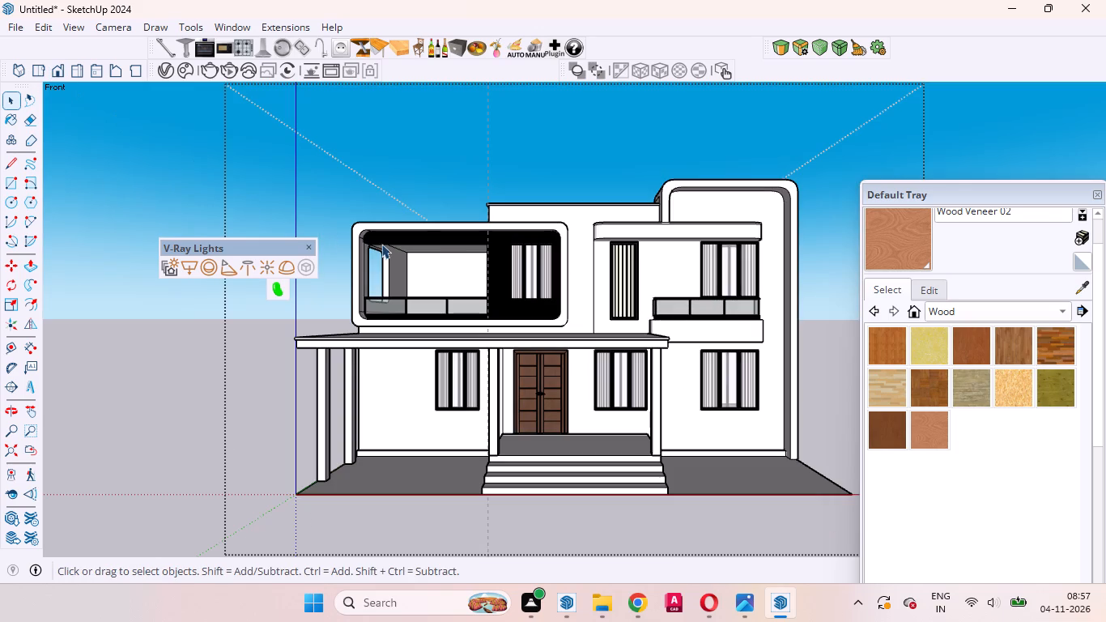
scroll(614, 188, "up", 1)
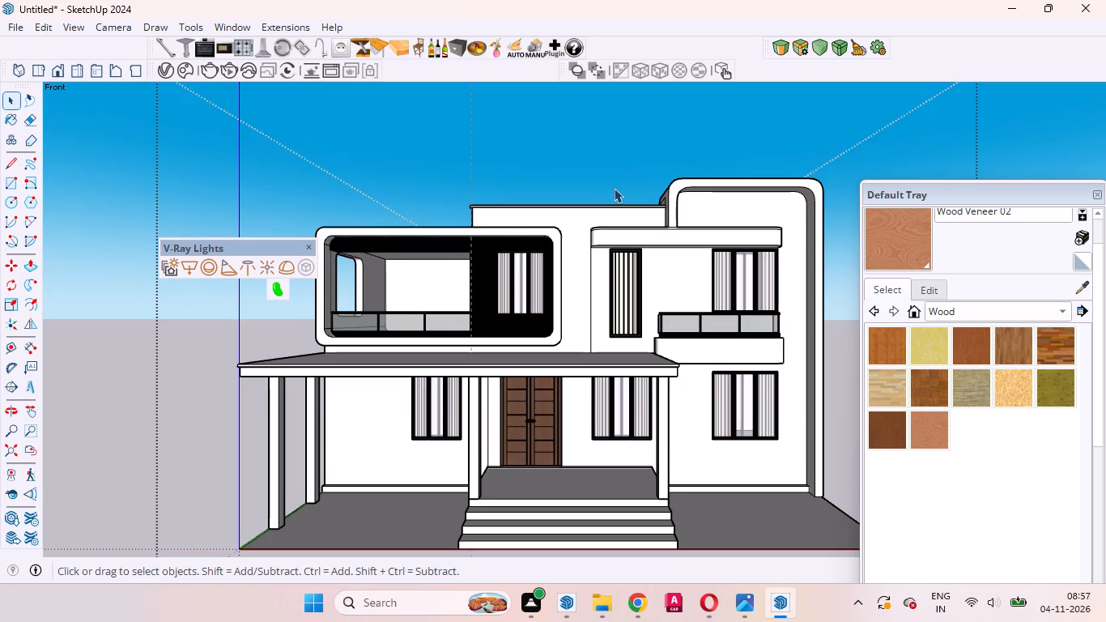
scroll(614, 188, "down", 3)
scroll(744, 349, "up", 2)
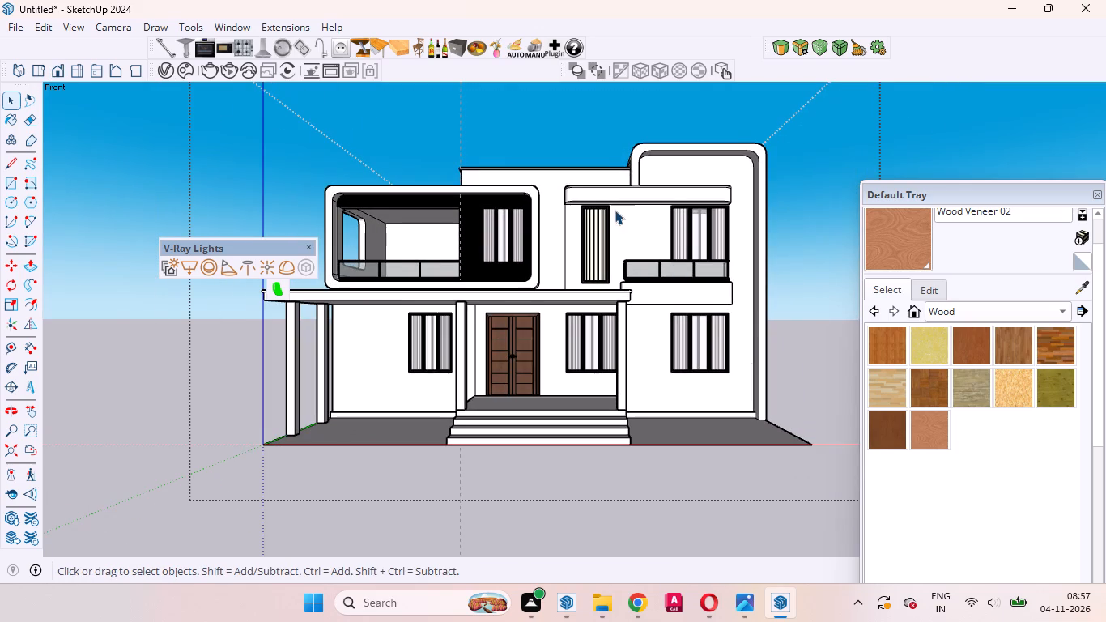
scroll(611, 206, "up", 2)
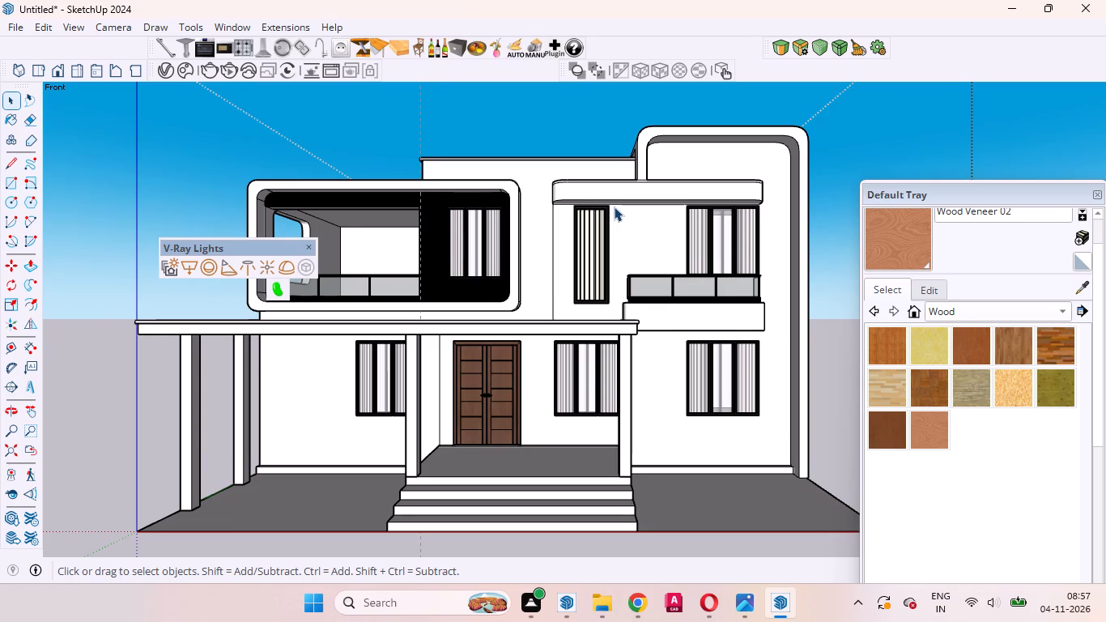
scroll(614, 207, "up", 1)
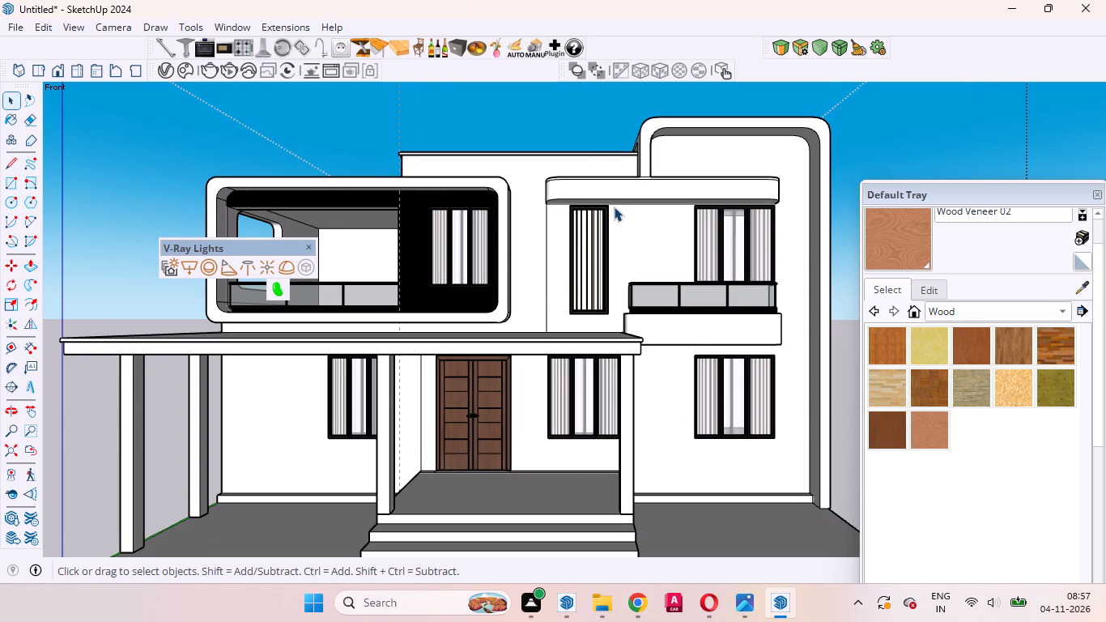
scroll(614, 207, "down", 2)
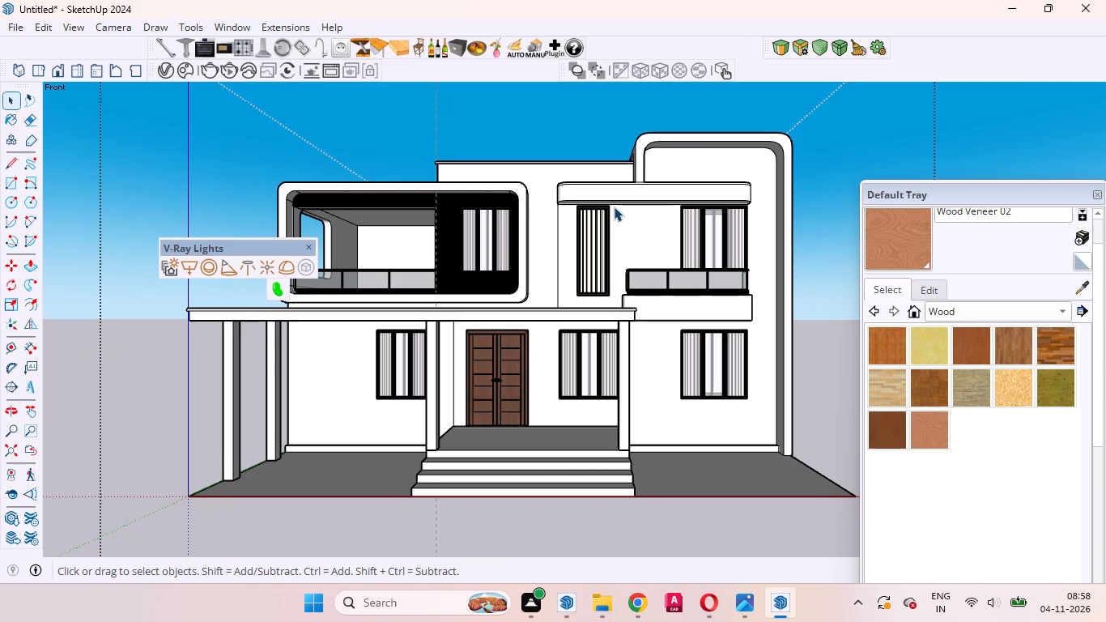
Examine the facade from low angles under the canopy, from both sides, and from a wider three-quarter angle.
scroll(614, 207, "up", 2)
middle_click_drag(626, 222, 951, 133)
scroll(626, 222, "up", 1)
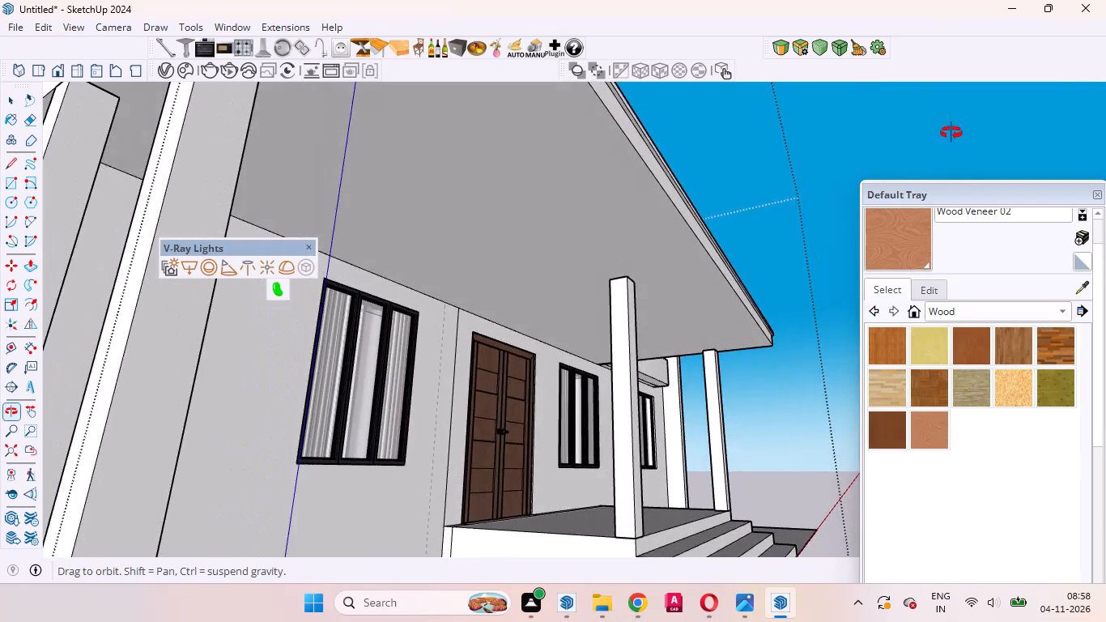
middle_click_drag(951, 133, 823, 113)
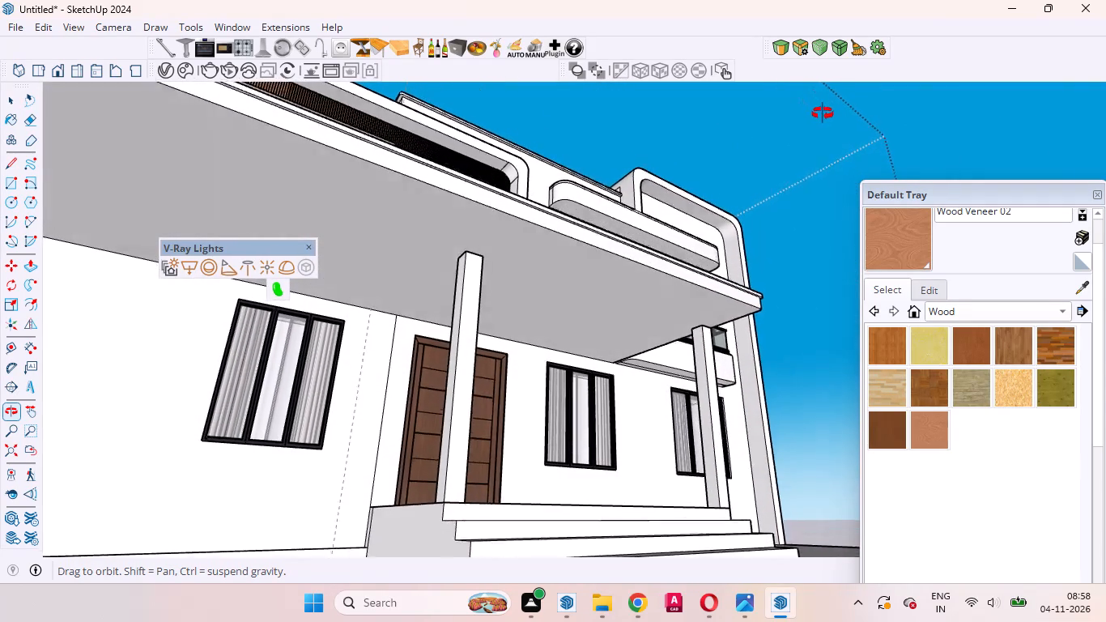
middle_click_drag(823, 113, 829, 110)
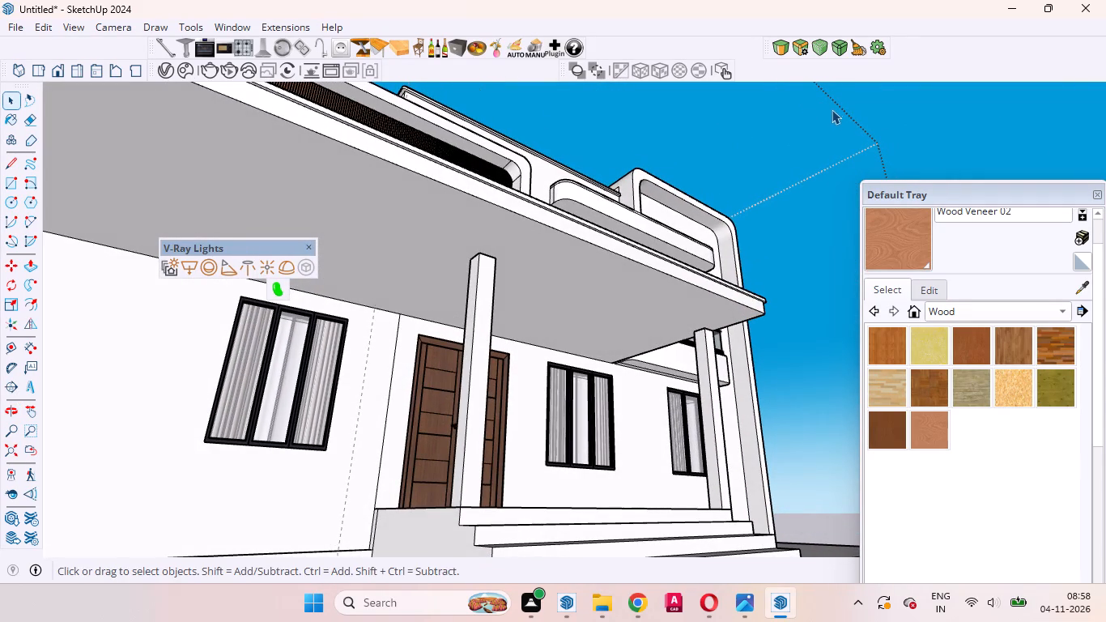
middle_click_drag(851, 126, 699, 164)
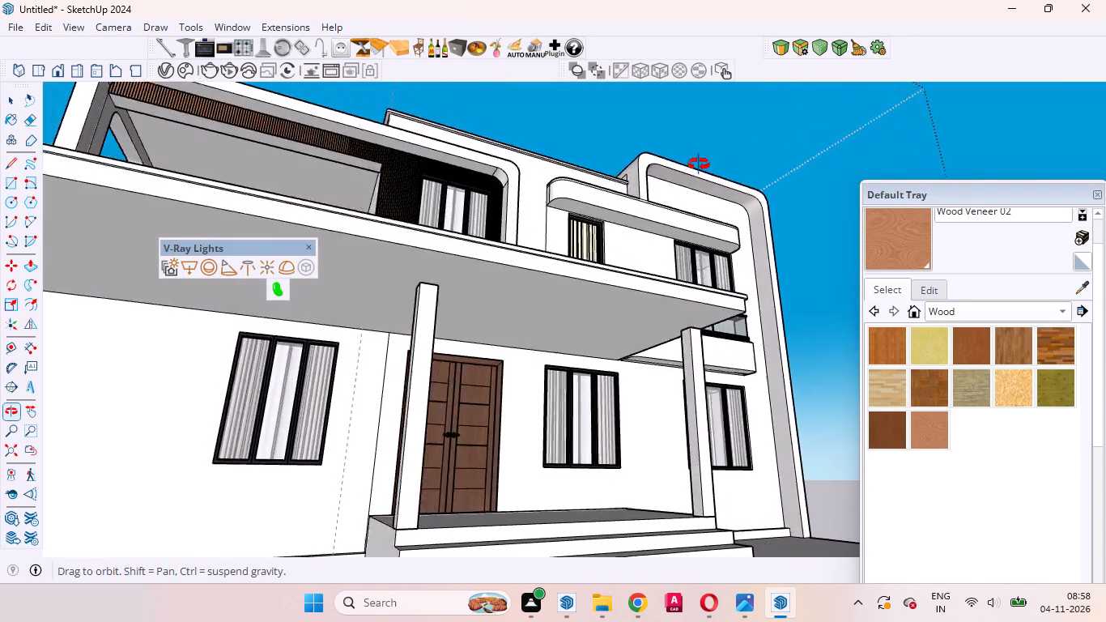
middle_click_drag(699, 164, 555, 103)
middle_click_drag(725, 231, 696, 212)
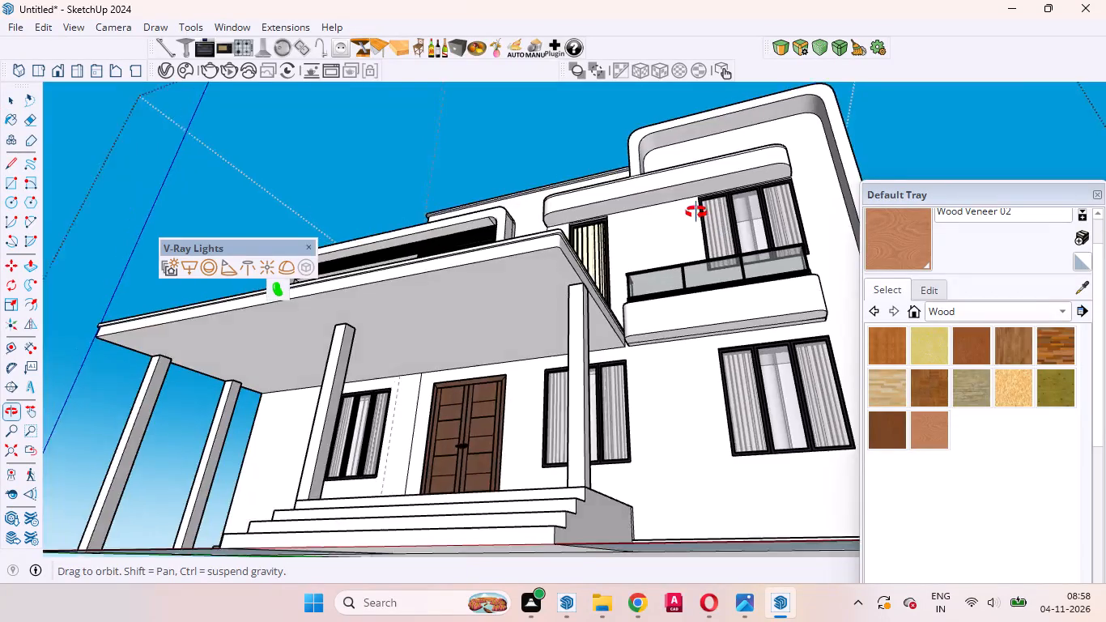
middle_click_drag(696, 212, 385, 228)
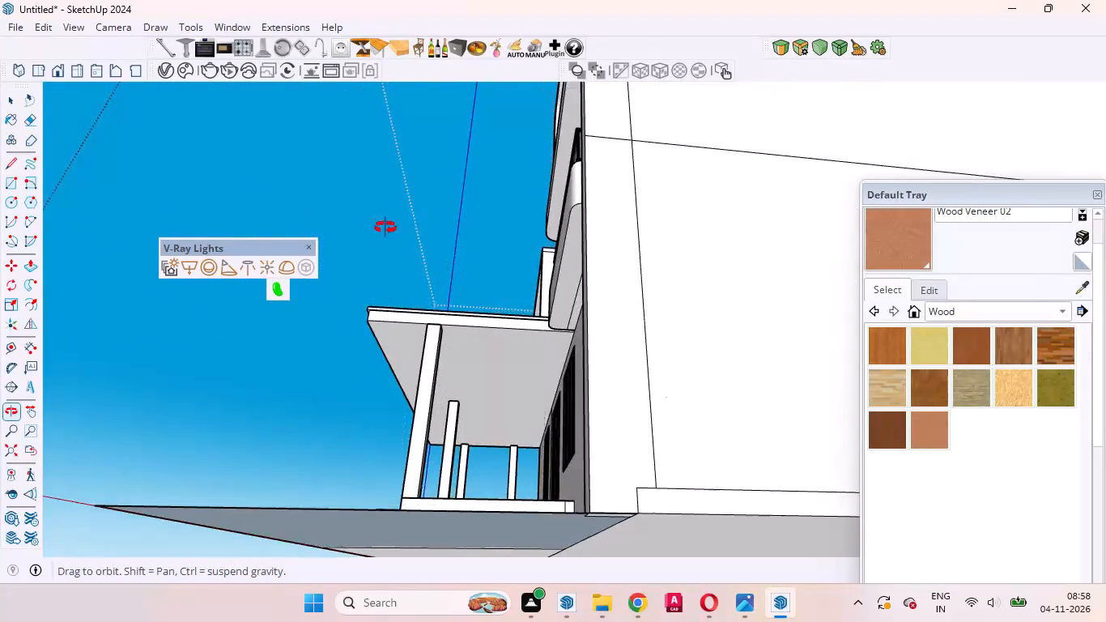
middle_click_drag(385, 228, 772, 373)
scroll(515, 234, "down", 4)
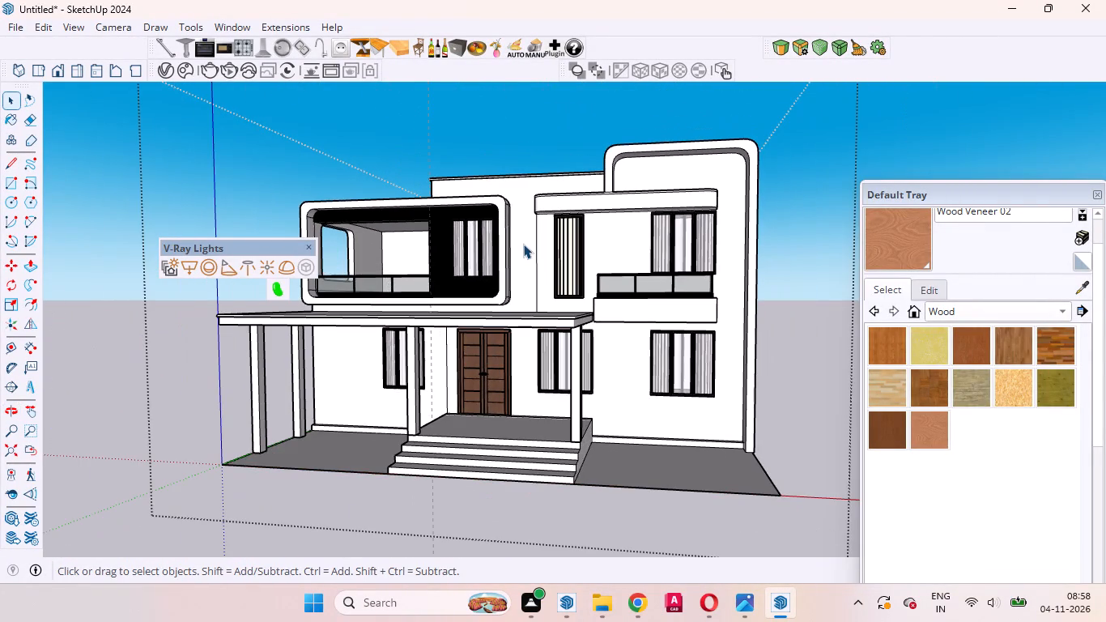
Inspect the upper floor up close, from the clad three-pane window across to the narrow window and small balcony.
scroll(523, 244, "up", 5)
middle_click_drag(522, 241, 525, 233)
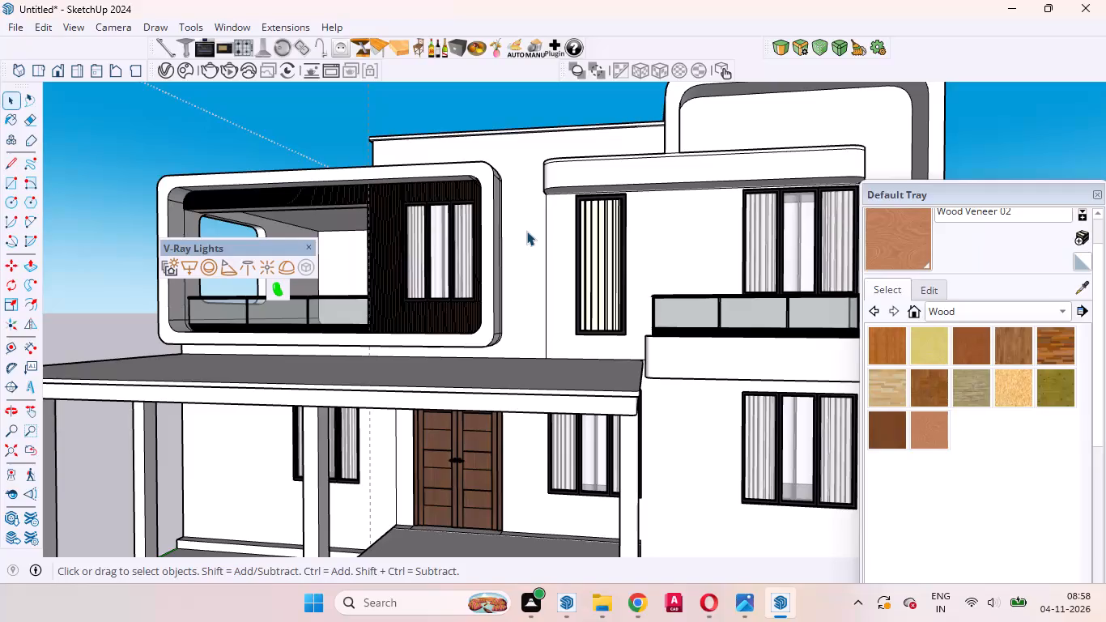
scroll(526, 228, "up", 5)
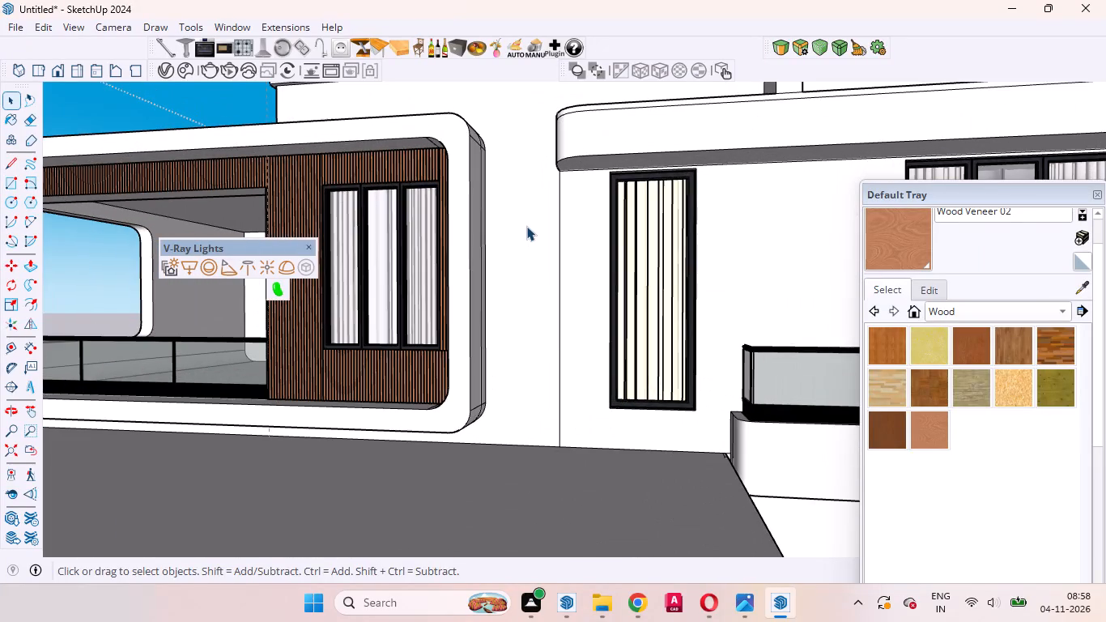
middle_click_drag(530, 228, 747, 315)
scroll(733, 305, "up", 2)
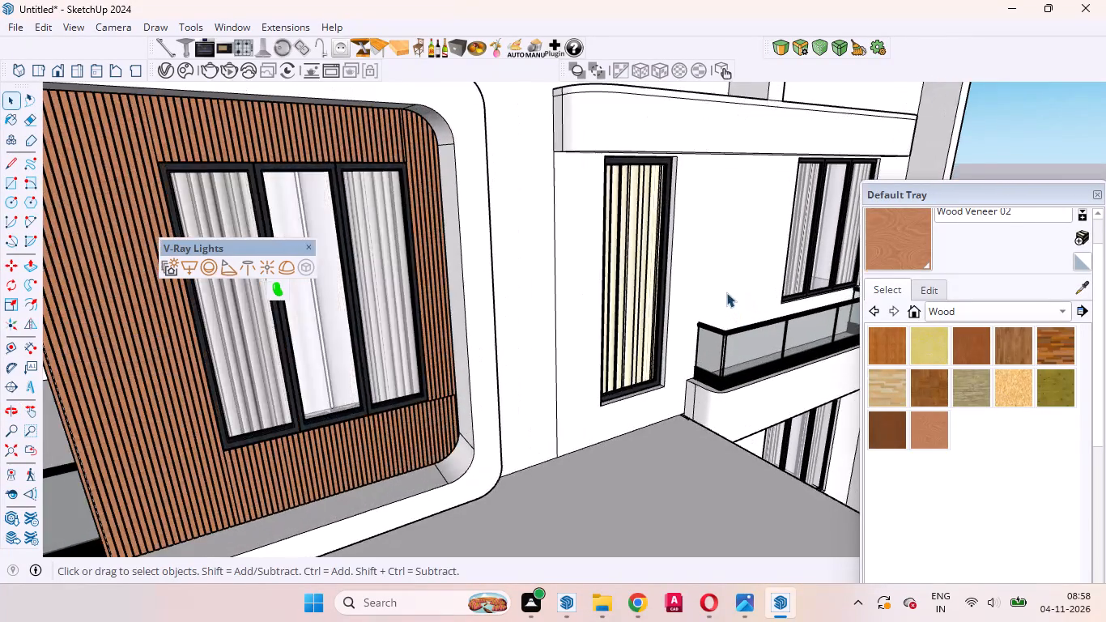
scroll(726, 292, "up", 1)
scroll(724, 290, "down", 1)
scroll(723, 286, "up", 3)
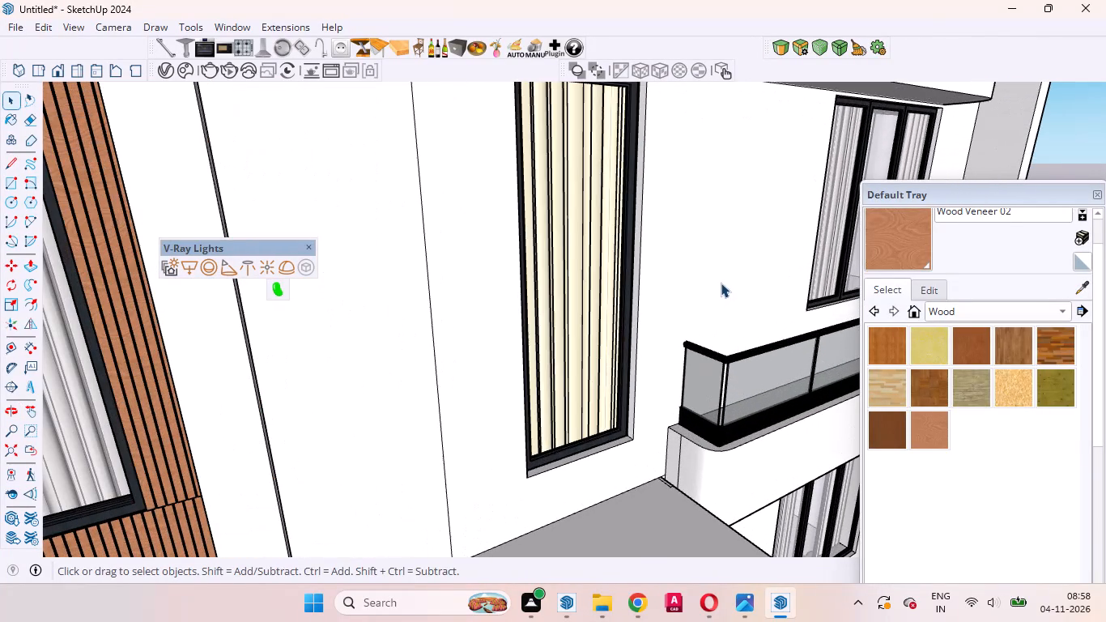
Select the front wall face around the narrow window and small balcony and check how far it extends.
left_click(704, 262)
middle_click_drag(658, 298, 529, 312)
scroll(528, 299, "down", 8)
scroll(686, 219, "up", 5)
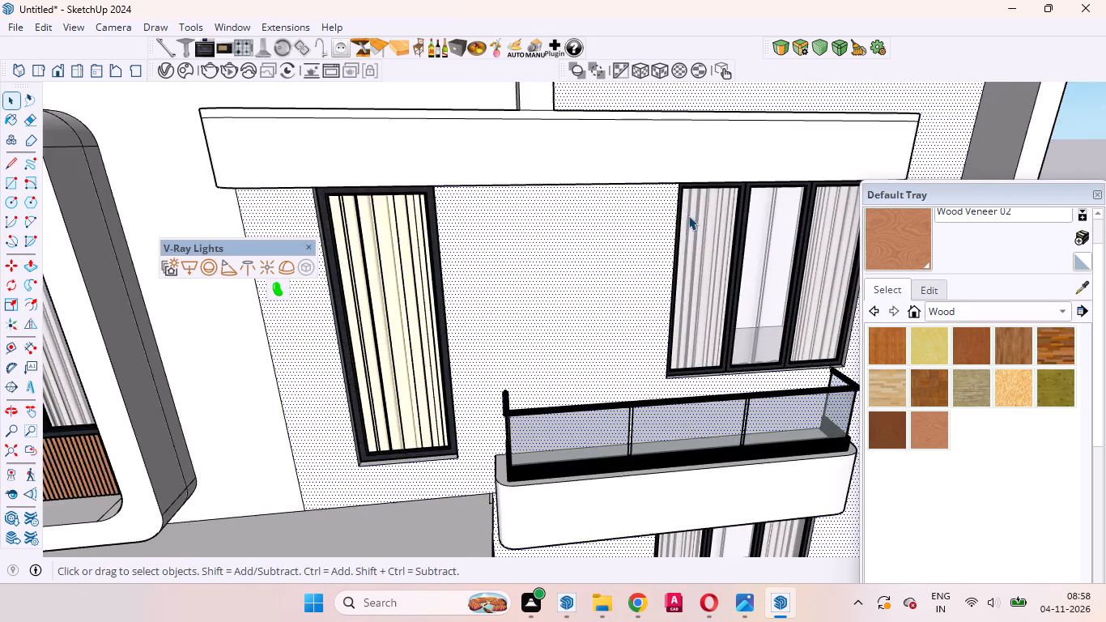
scroll(689, 215, "up", 4)
scroll(689, 215, "down", 12)
middle_click_drag(708, 296, 587, 207)
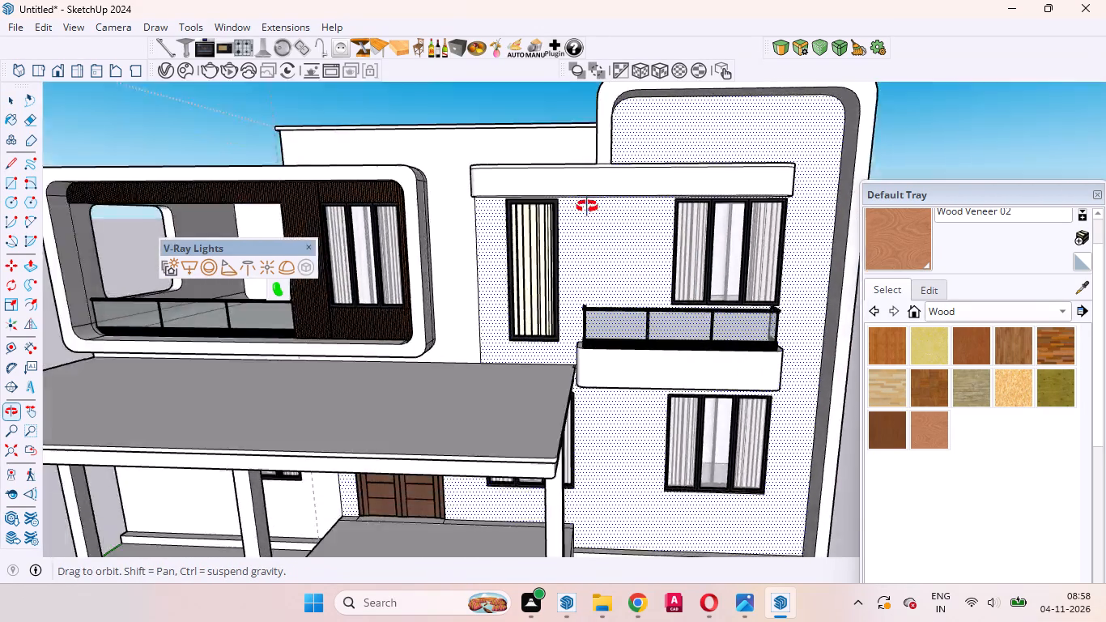
middle_click_drag(587, 207, 491, 134)
Inspect the projecting band above the upper windows and its underside from a low angle.
scroll(505, 134, "up", 4)
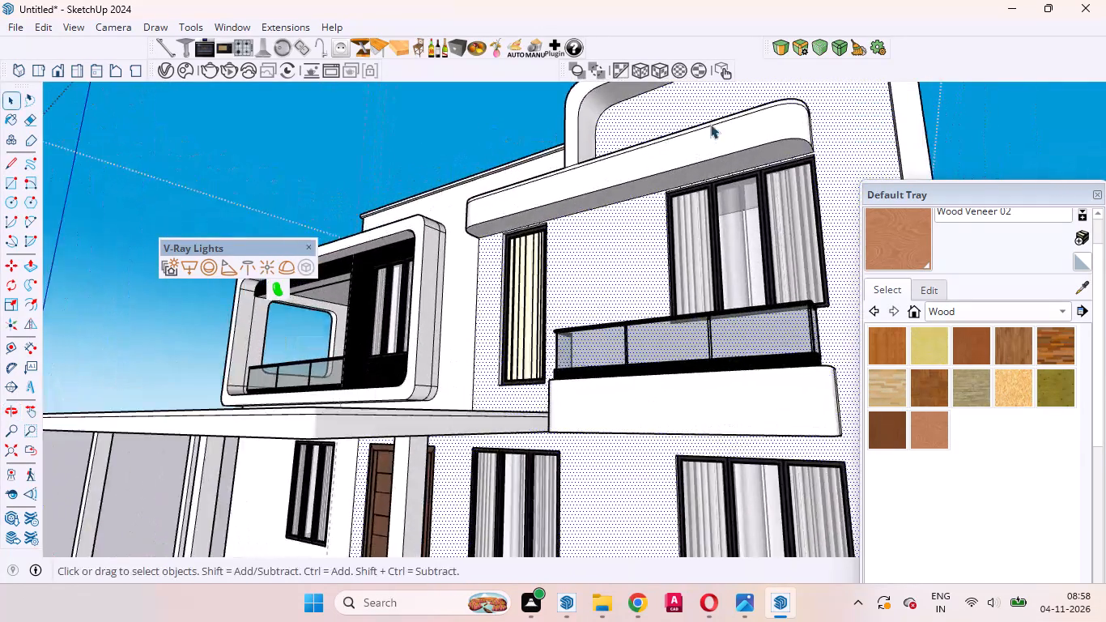
scroll(710, 124, "up", 3)
scroll(773, 193, "up", 5)
scroll(776, 169, "down", 3)
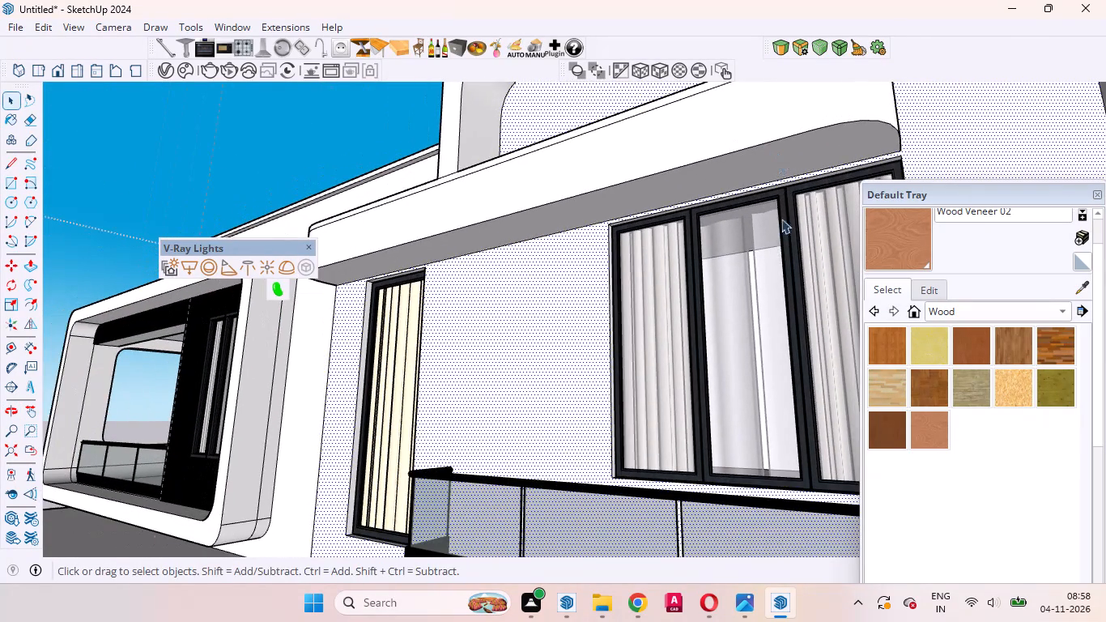
scroll(707, 0, "down", 1)
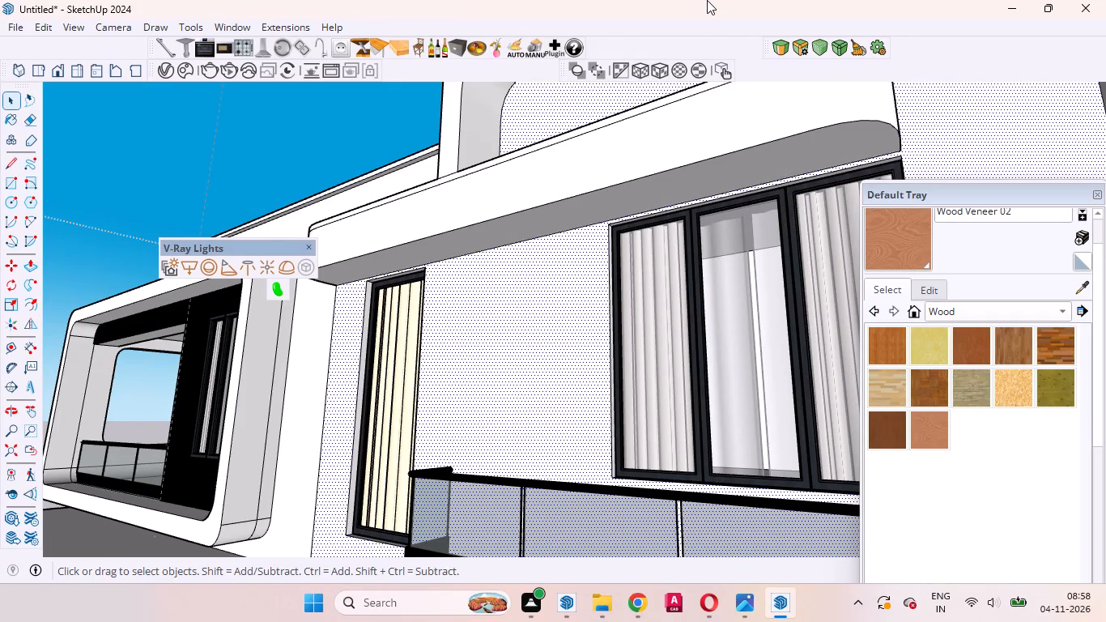
scroll(628, 58, "down", 5)
scroll(478, 264, "down", 9)
Review the whole house from a raised angle and in the standard front view.
middle_click_drag(656, 403, 692, 422)
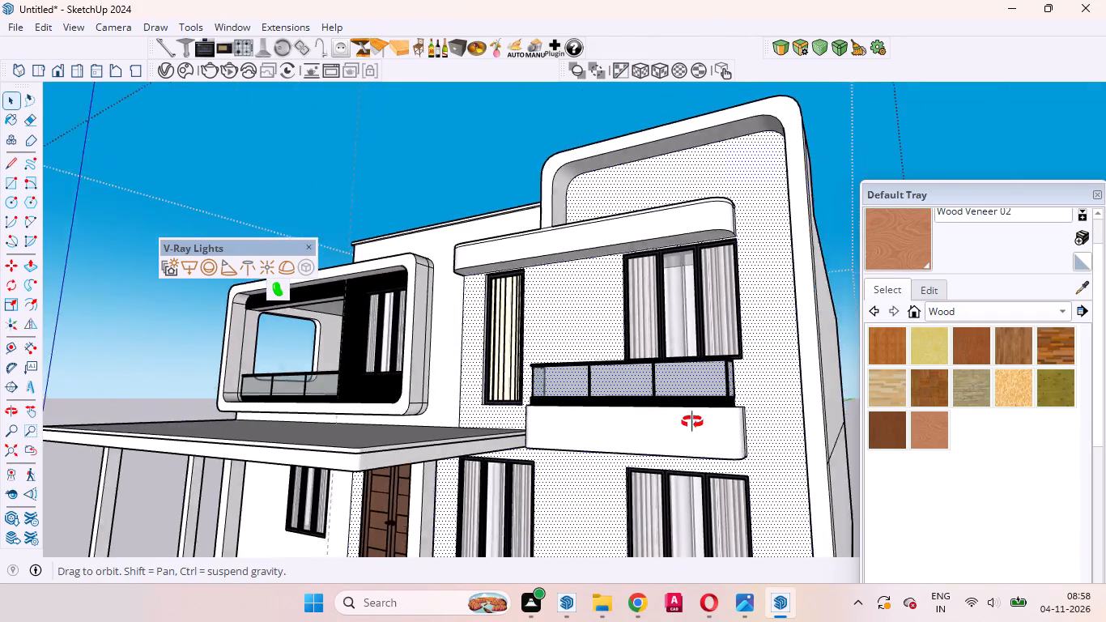
middle_click_drag(692, 422, 883, 539)
scroll(566, 433, "down", 9)
scroll(385, 477, "up", 2)
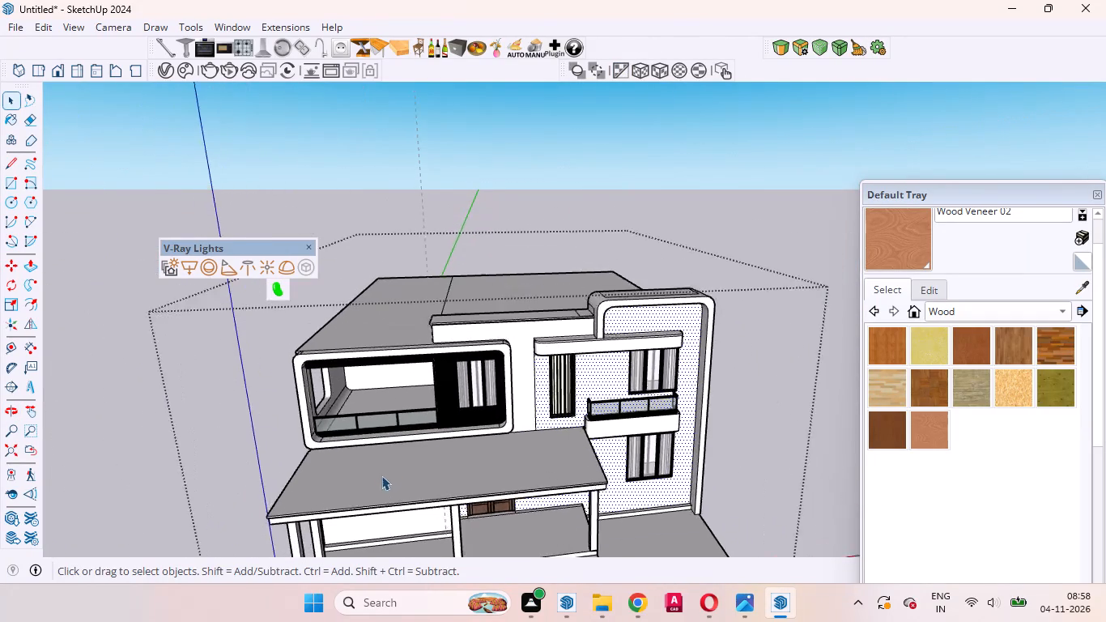
scroll(381, 475, "up", 2)
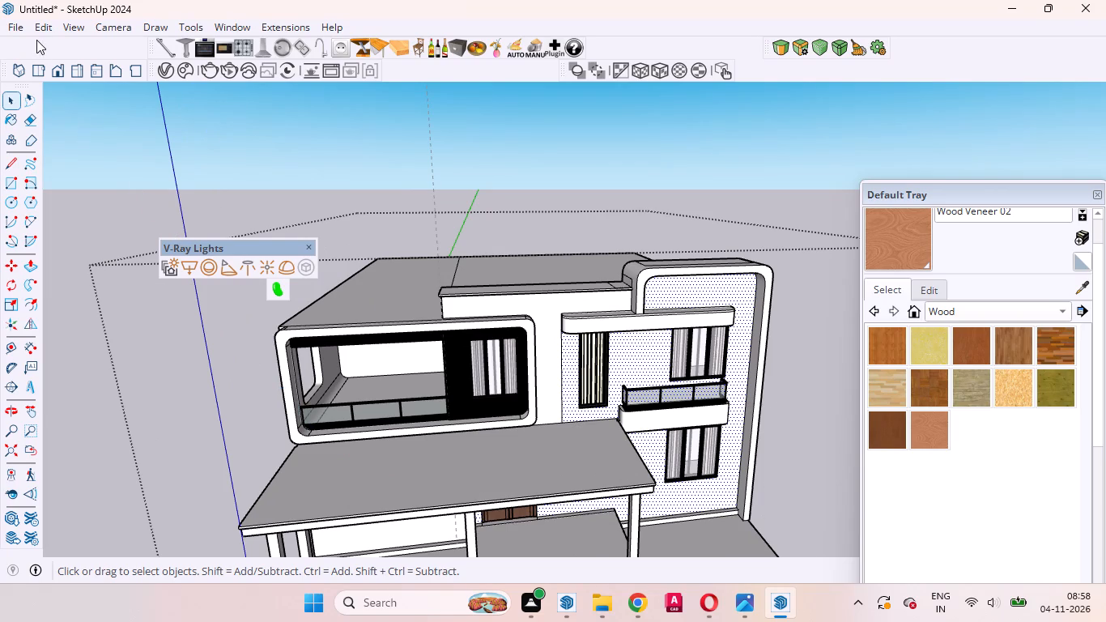
left_click(58, 69)
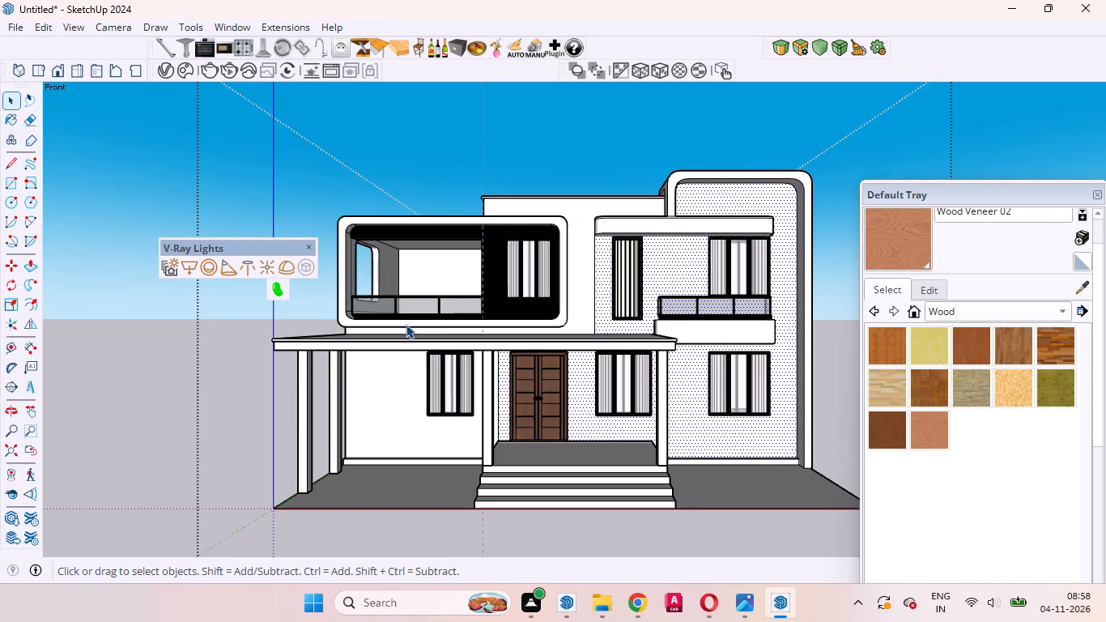
Inspect the framed upper balcony from the front and side, including its wood cladding, glass railing and rounded side opening.
scroll(441, 289, "up", 11)
scroll(441, 288, "down", 4)
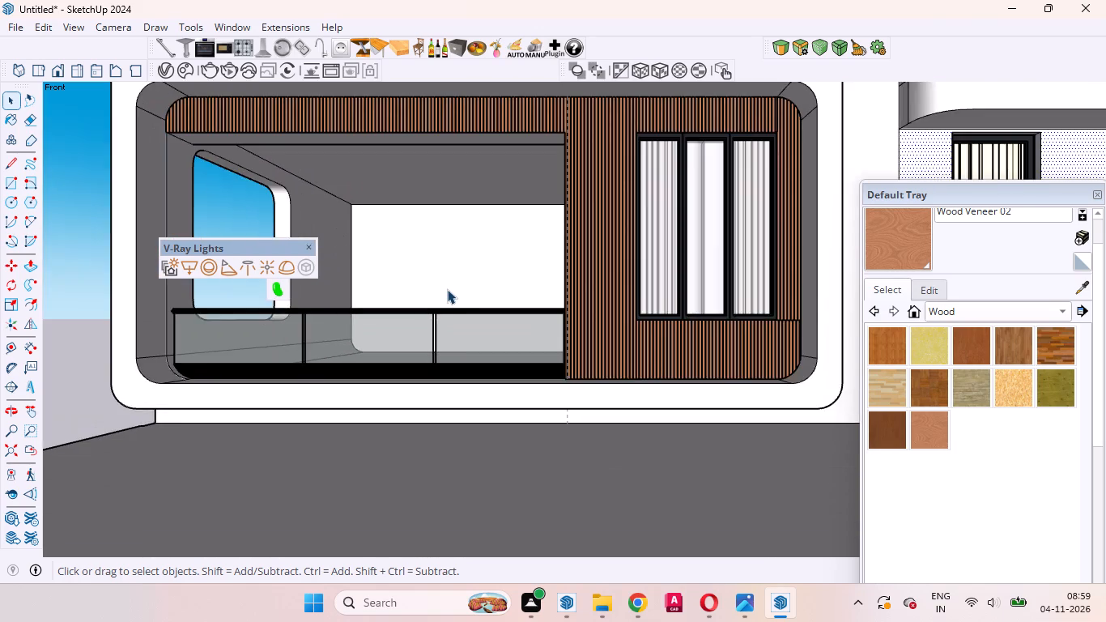
scroll(447, 289, "down", 1)
middle_click_drag(457, 296, 743, 360)
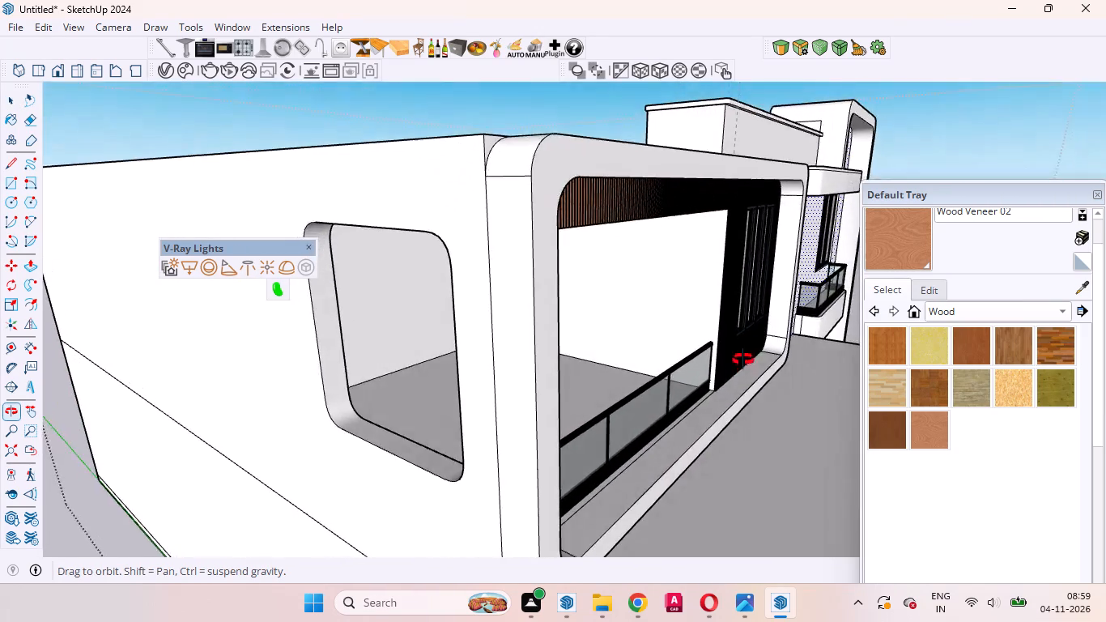
middle_click_drag(743, 360, 719, 321)
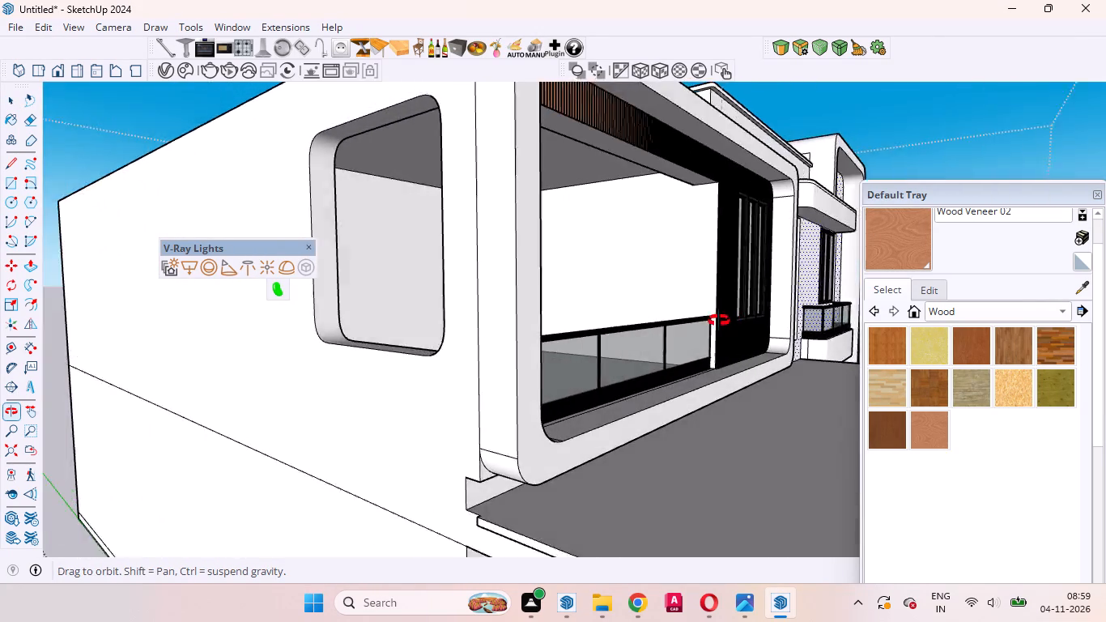
middle_click_drag(719, 321, 613, 313)
scroll(613, 313, "up", 6)
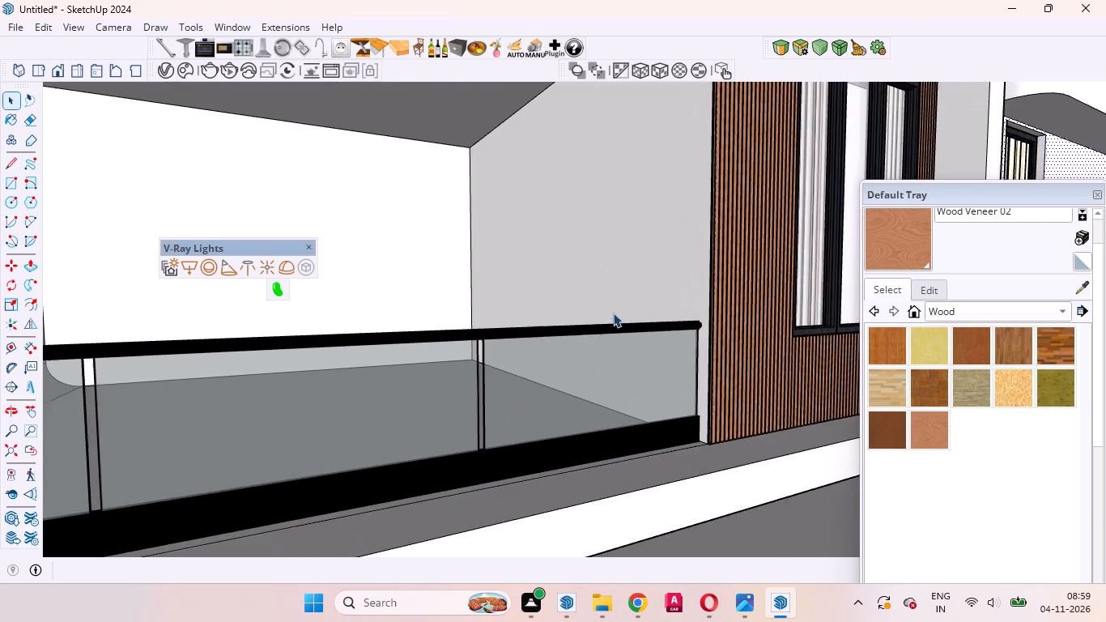
scroll(613, 310, "down", 5)
middle_click_drag(656, 355, 508, 331)
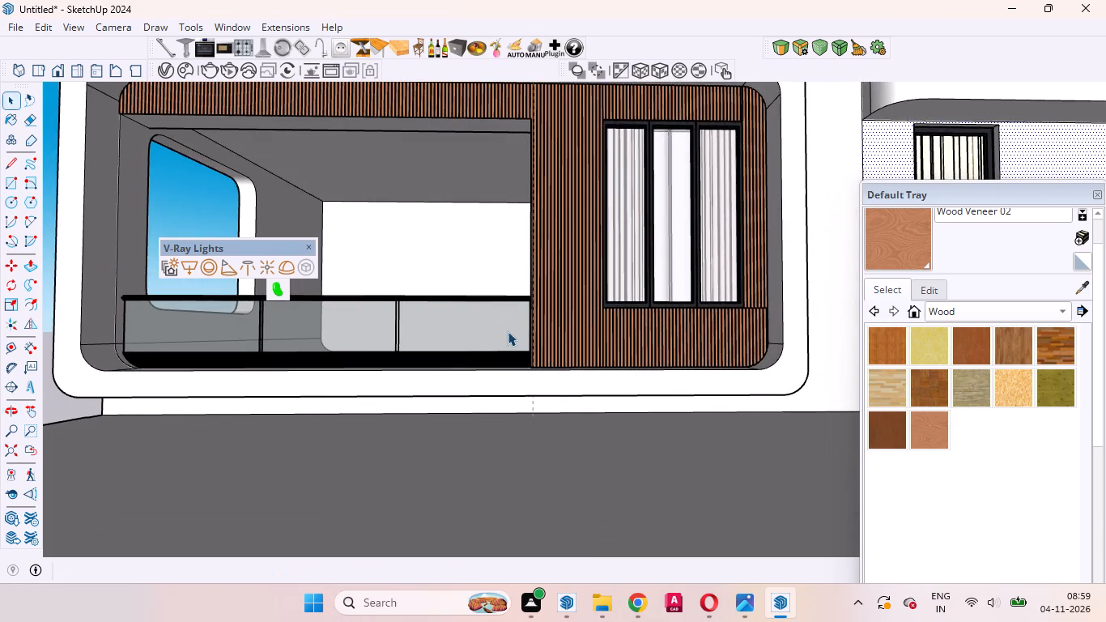
Examine the front wall around the entrance door and ground-floor windows, and how it relates to the upper floor.
scroll(602, 409, "down", 5)
scroll(683, 438, "down", 6)
scroll(777, 485, "up", 6)
scroll(858, 507, "up", 7)
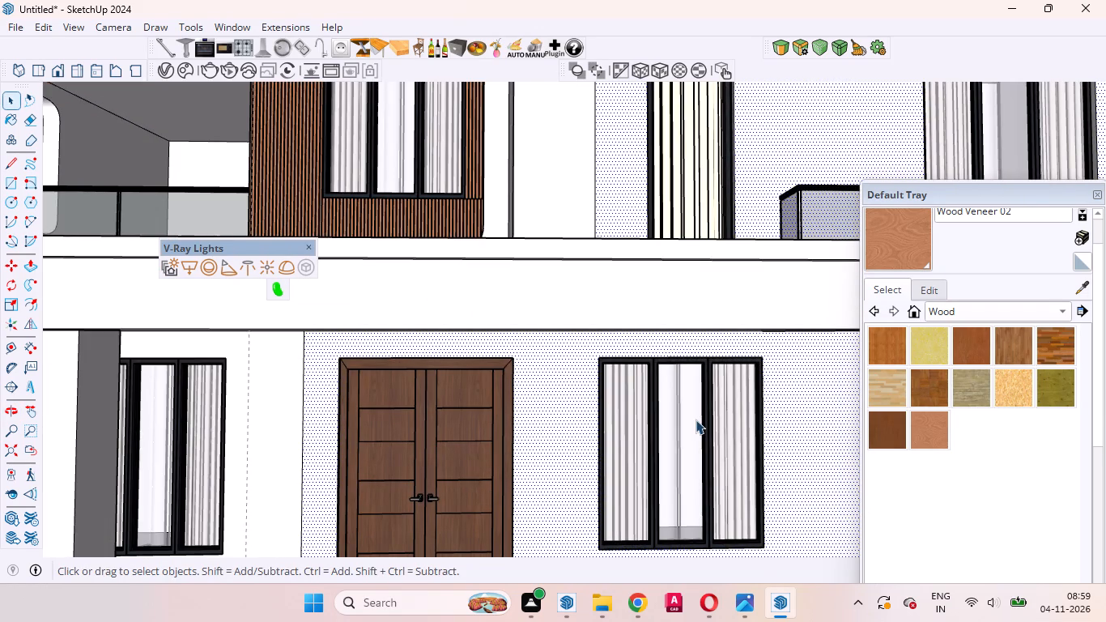
scroll(696, 420, "up", 13)
scroll(694, 417, "down", 10)
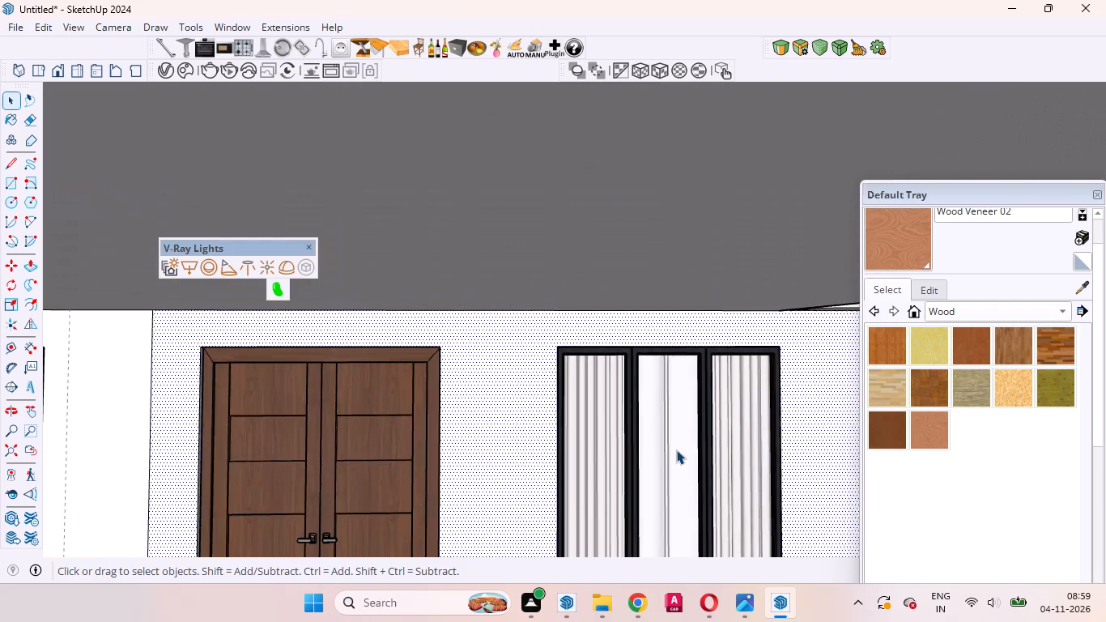
scroll(676, 449, "down", 11)
scroll(674, 436, "up", 4)
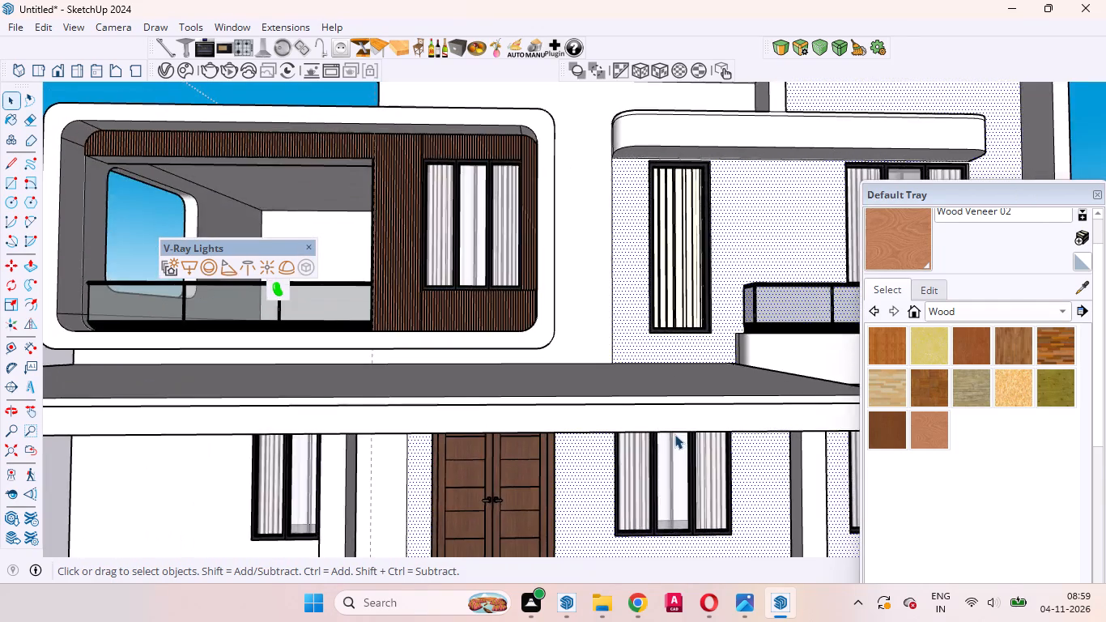
scroll(674, 434, "down", 1)
Inspect the porch roof's underside, front fascia and rounded corner from a low angle.
middle_click_drag(673, 434, 341, 205)
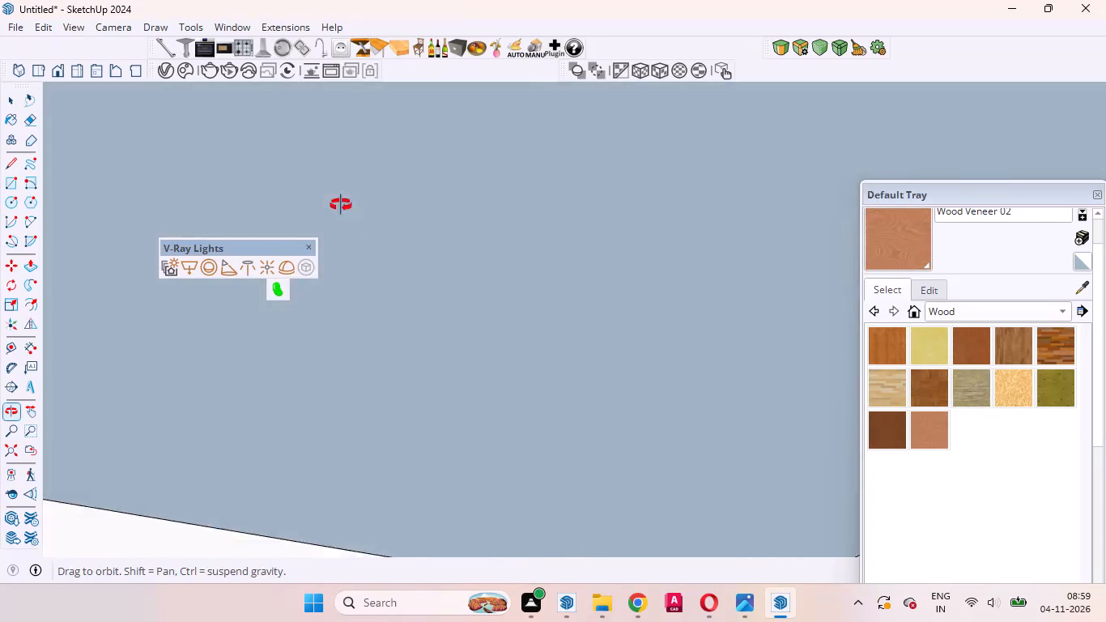
middle_click_drag(341, 205, 606, 340)
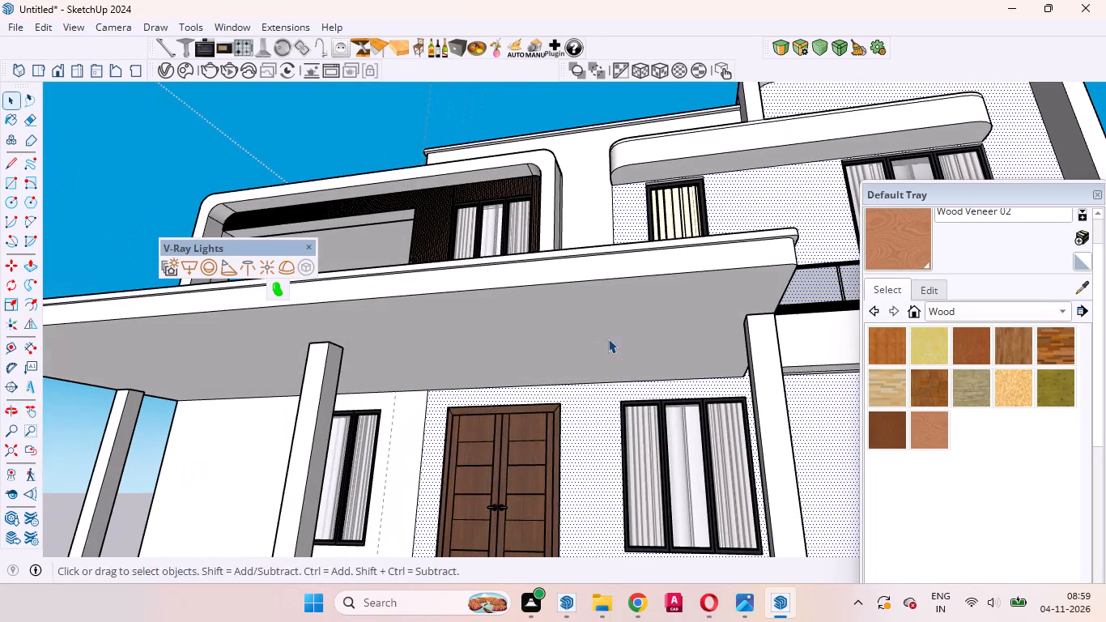
scroll(614, 280, "down", 4)
scroll(612, 264, "up", 5)
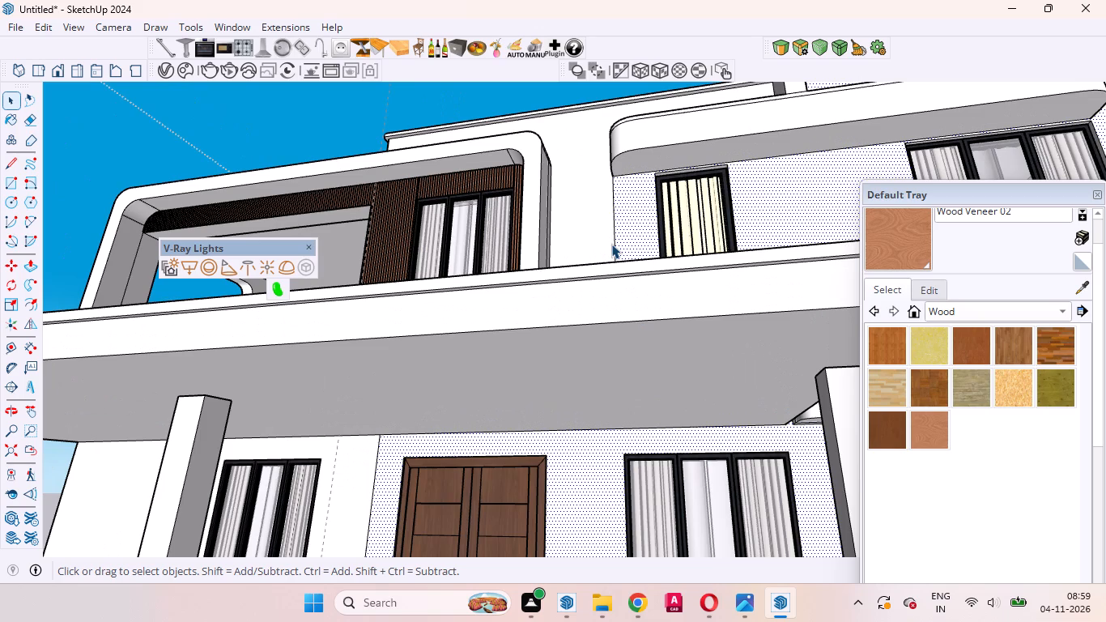
scroll(619, 242, "down", 3)
scroll(619, 241, "up", 3)
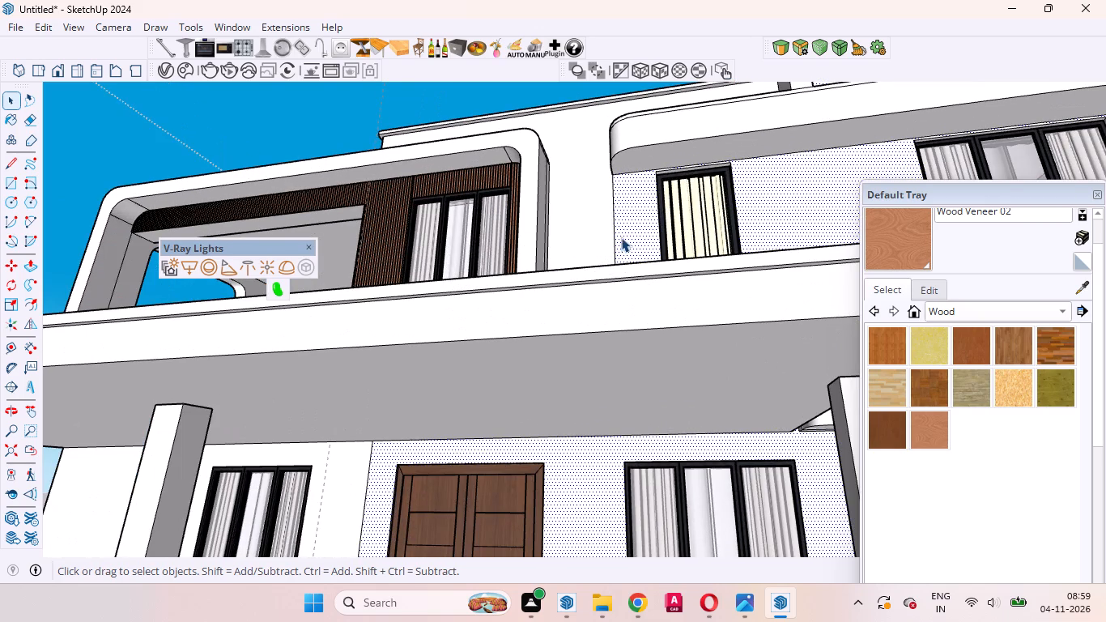
middle_click_drag(700, 277, 652, 276)
scroll(700, 277, "up", 1)
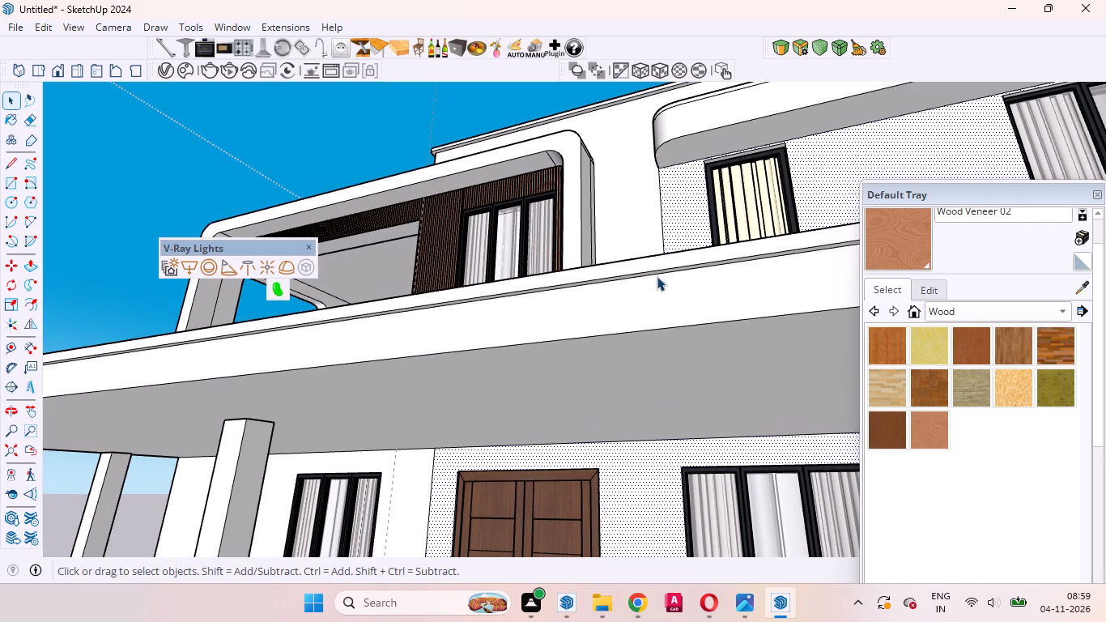
scroll(657, 276, "up", 8)
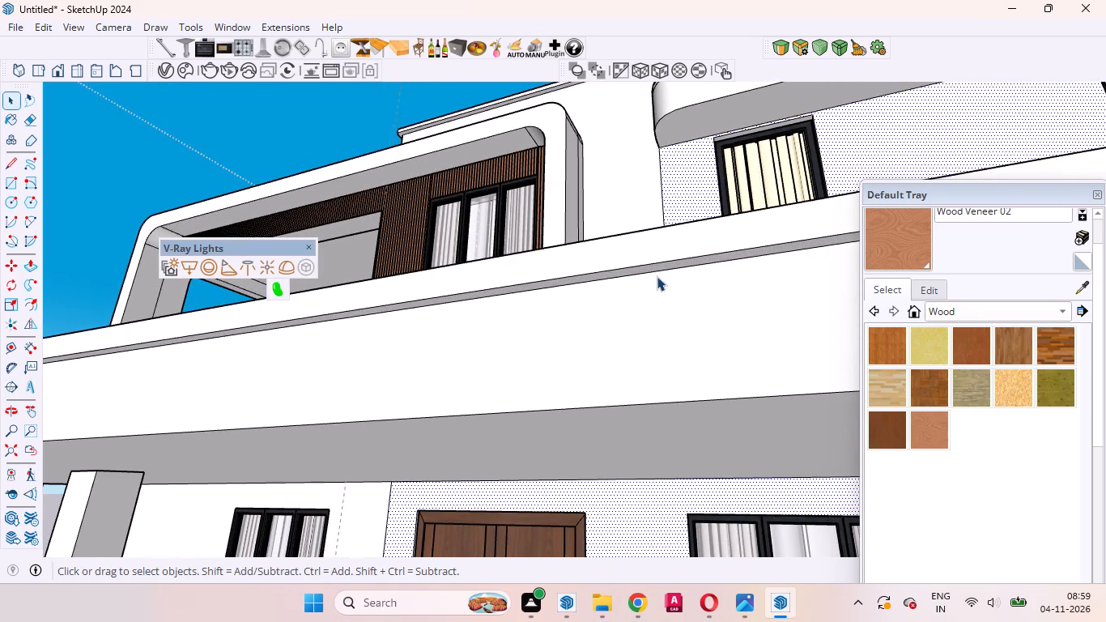
middle_click_drag(649, 282, 483, 228)
scroll(482, 228, "down", 6)
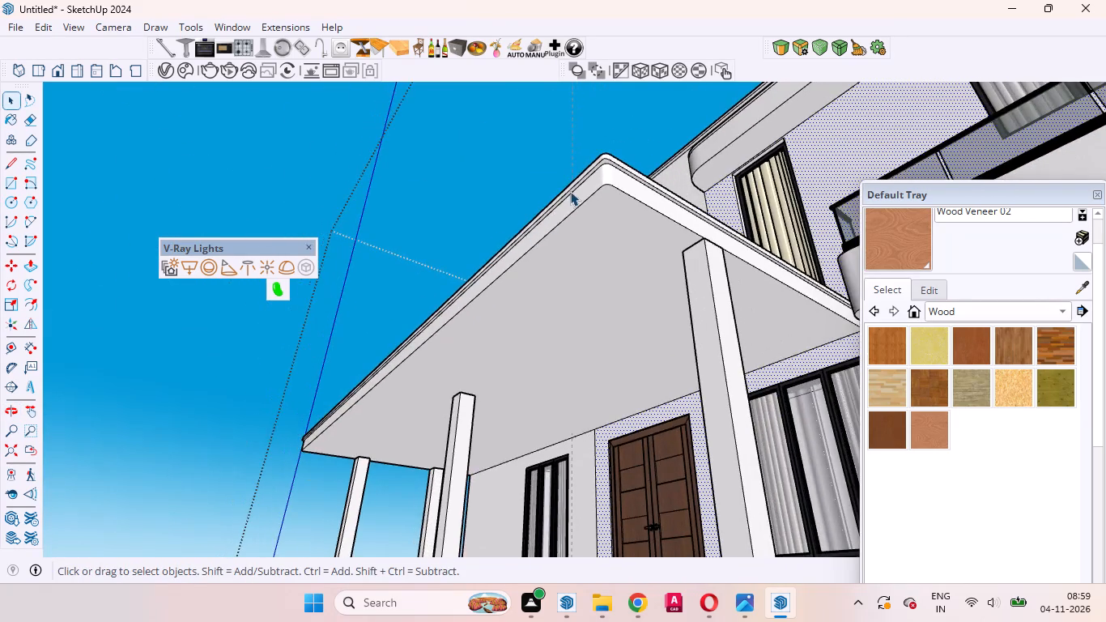
scroll(570, 190, "up", 5)
scroll(626, 133, "up", 5)
scroll(763, 158, "up", 2)
scroll(765, 167, "down", 3)
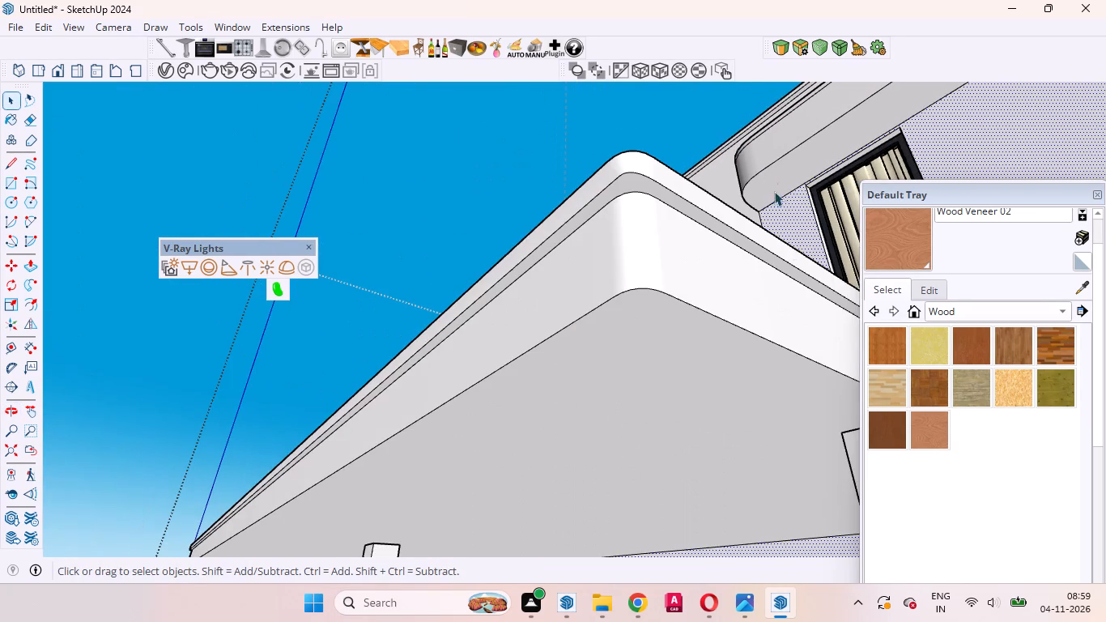
Select the recessed underside strip, lower fascia and upper edge band at the porch roof's rounded corner in turn to check each face.
middle_click_drag(704, 258, 620, 169)
scroll(620, 184, "up", 11)
left_click(620, 184)
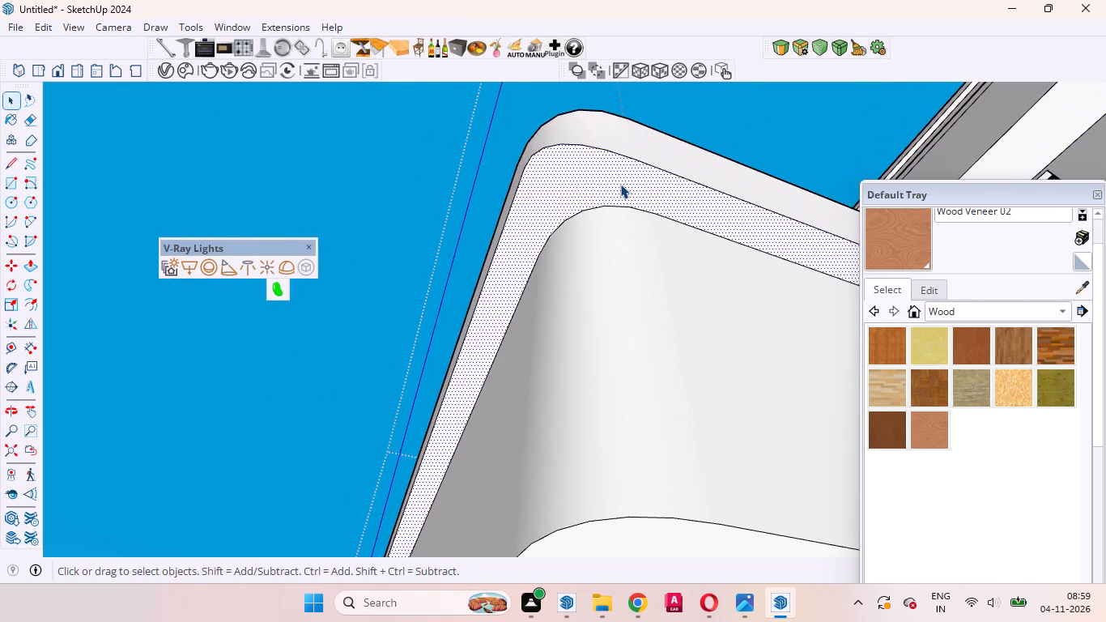
scroll(620, 184, "down", 2)
scroll(620, 184, "up", 6)
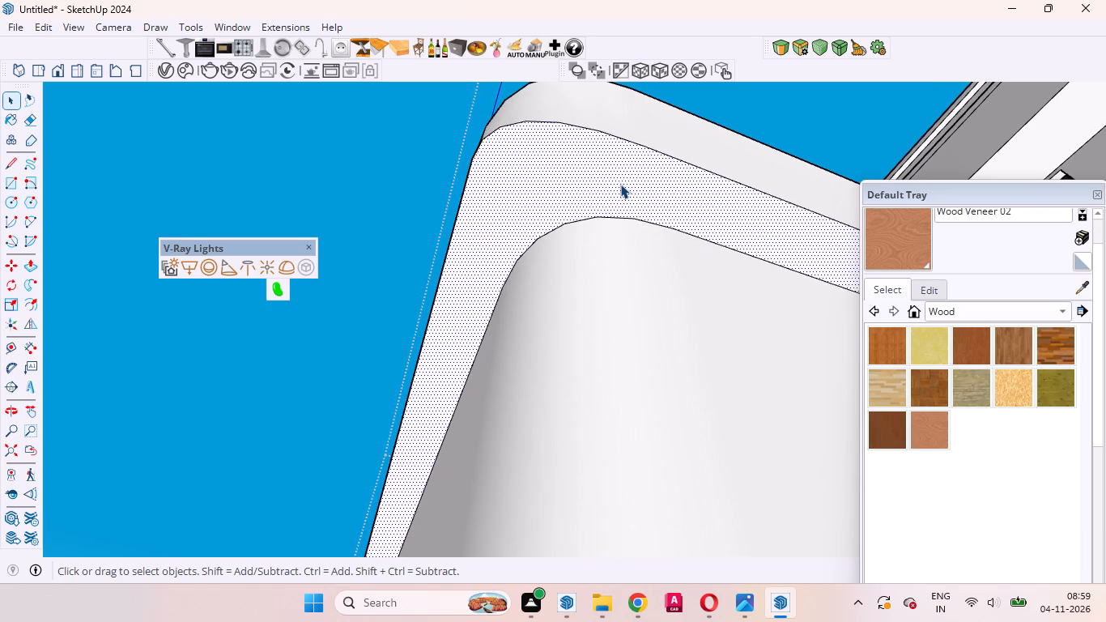
scroll(620, 184, "up", 4)
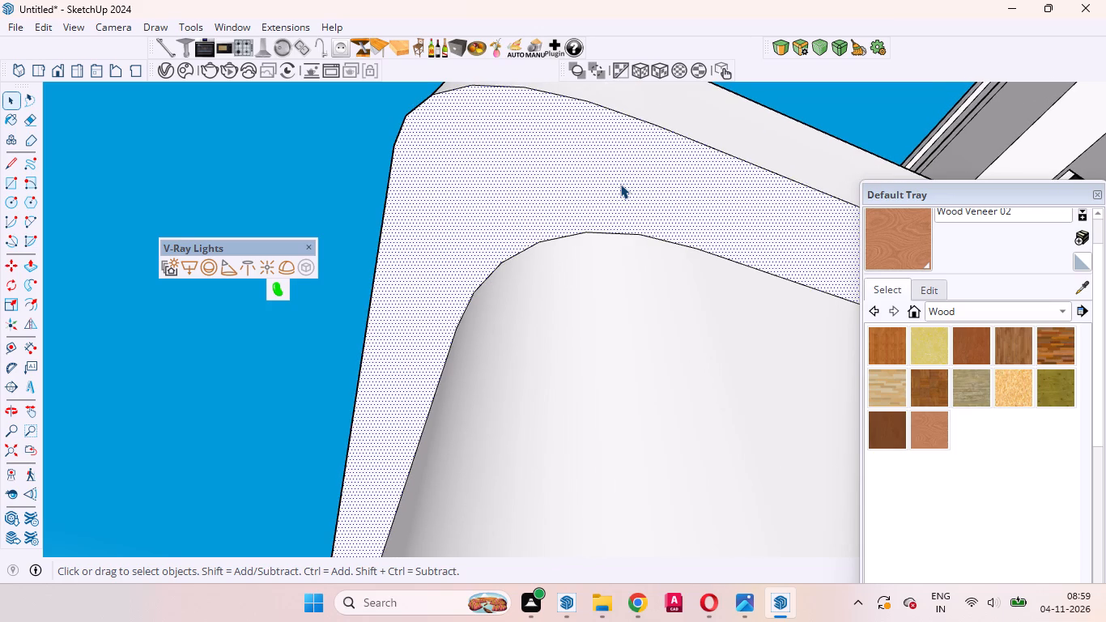
scroll(620, 184, "up", 1)
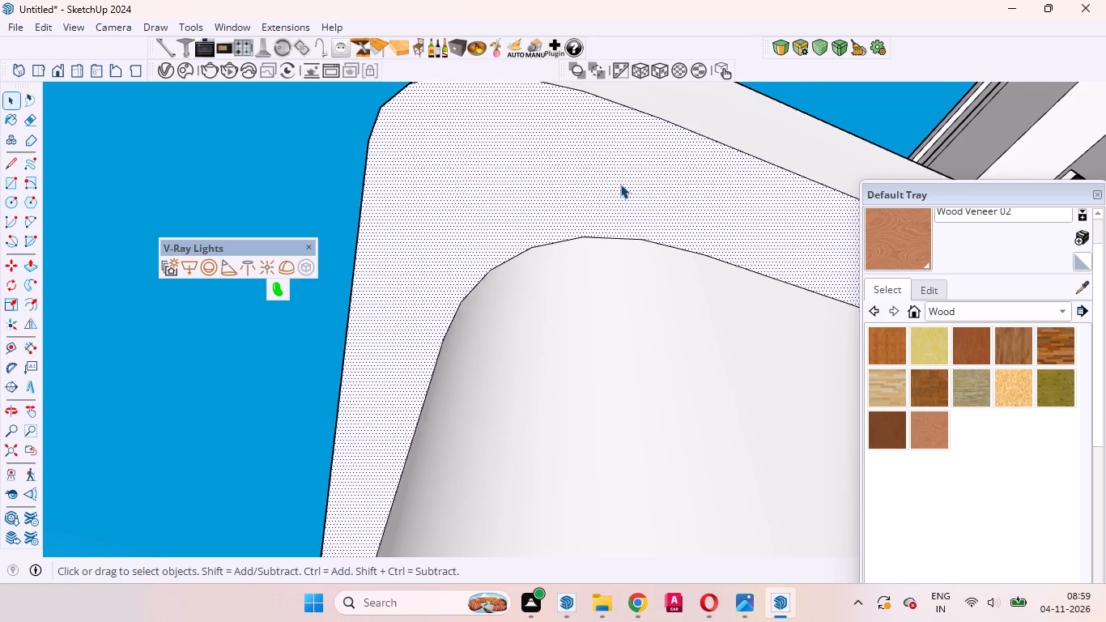
scroll(620, 184, "up", 2)
scroll(653, 224, "down", 3)
middle_click_drag(710, 277, 663, 219)
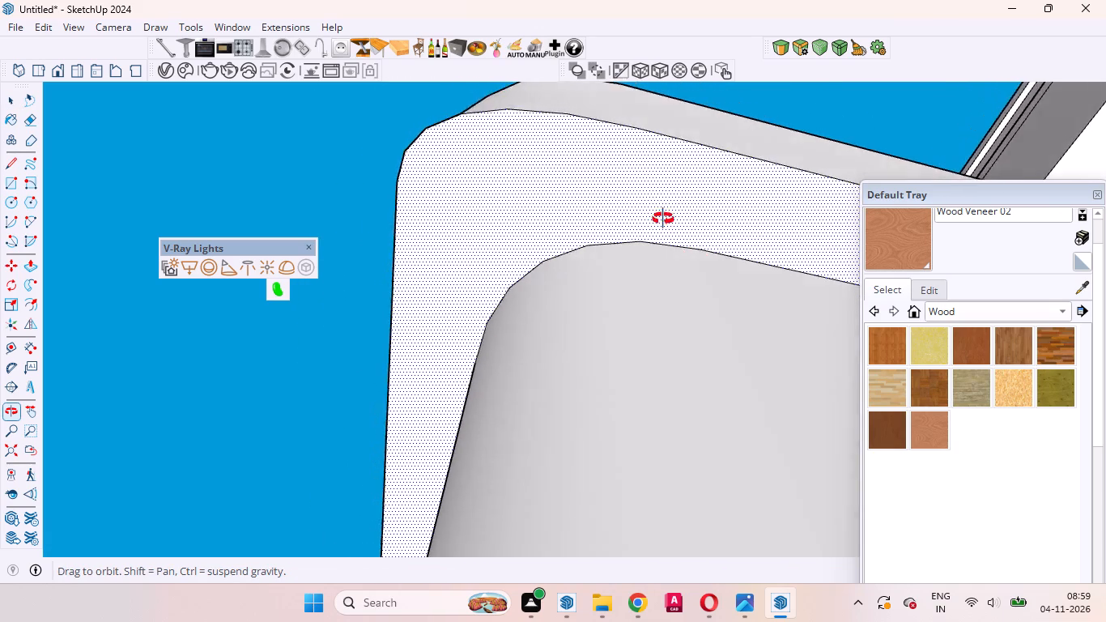
middle_click_drag(663, 219, 619, 154)
scroll(632, 170, "up", 7)
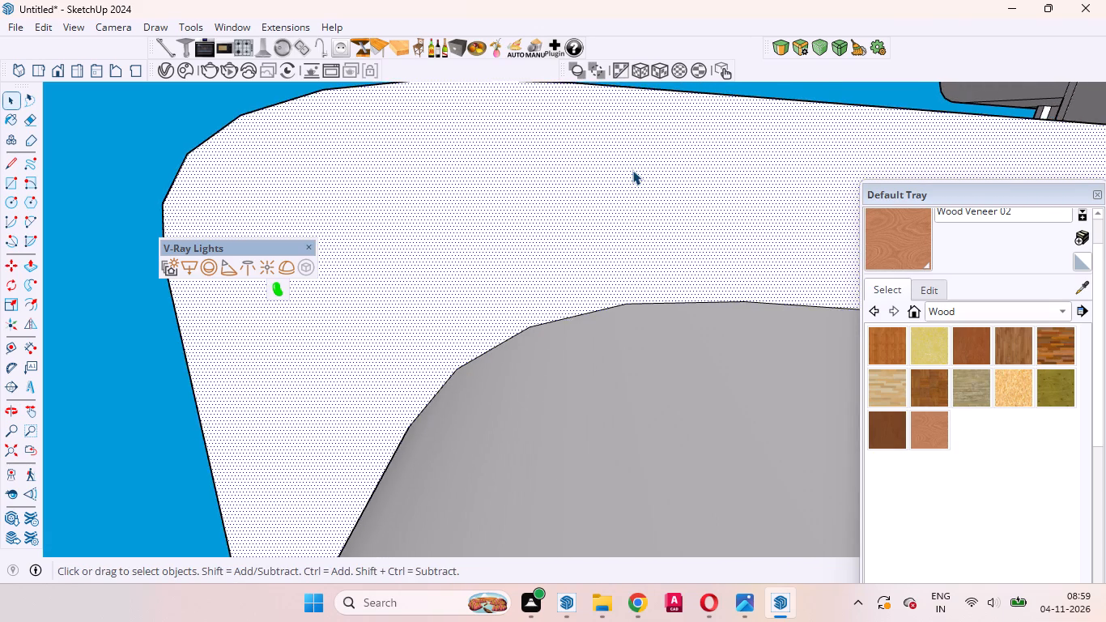
scroll(632, 170, "down", 3)
scroll(652, 192, "up", 7)
left_click(652, 192)
scroll(652, 192, "down", 2)
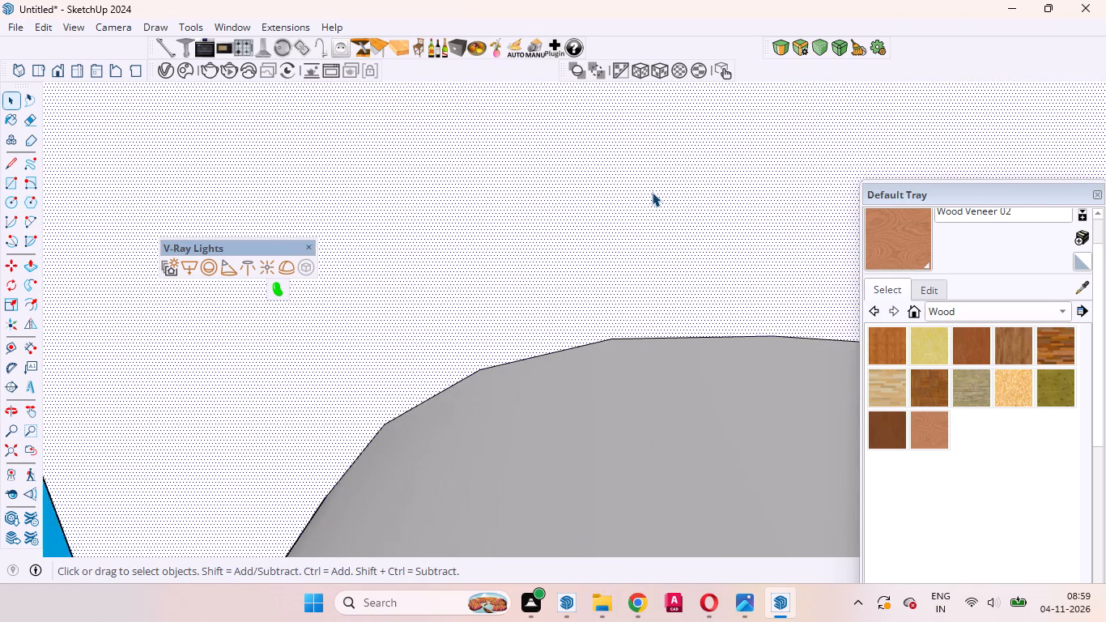
scroll(652, 192, "down", 10)
middle_click_drag(695, 211, 893, 367)
scroll(697, 373, "down", 4)
scroll(696, 373, "up", 5)
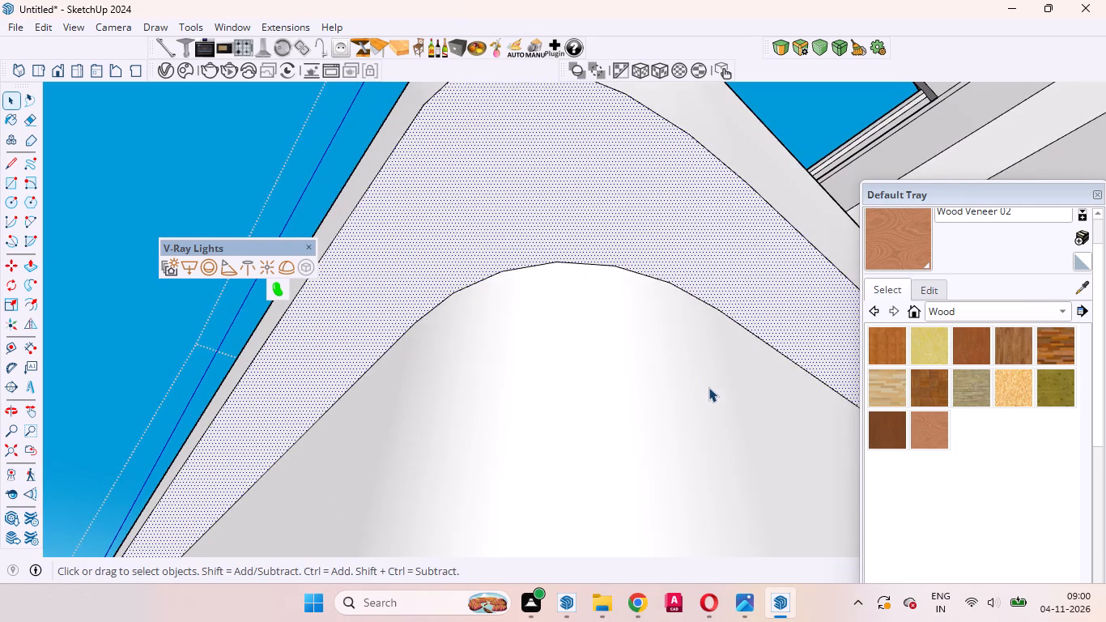
left_click(708, 387)
scroll(708, 387, "down", 8)
scroll(707, 387, "up", 1)
scroll(707, 387, "down", 5)
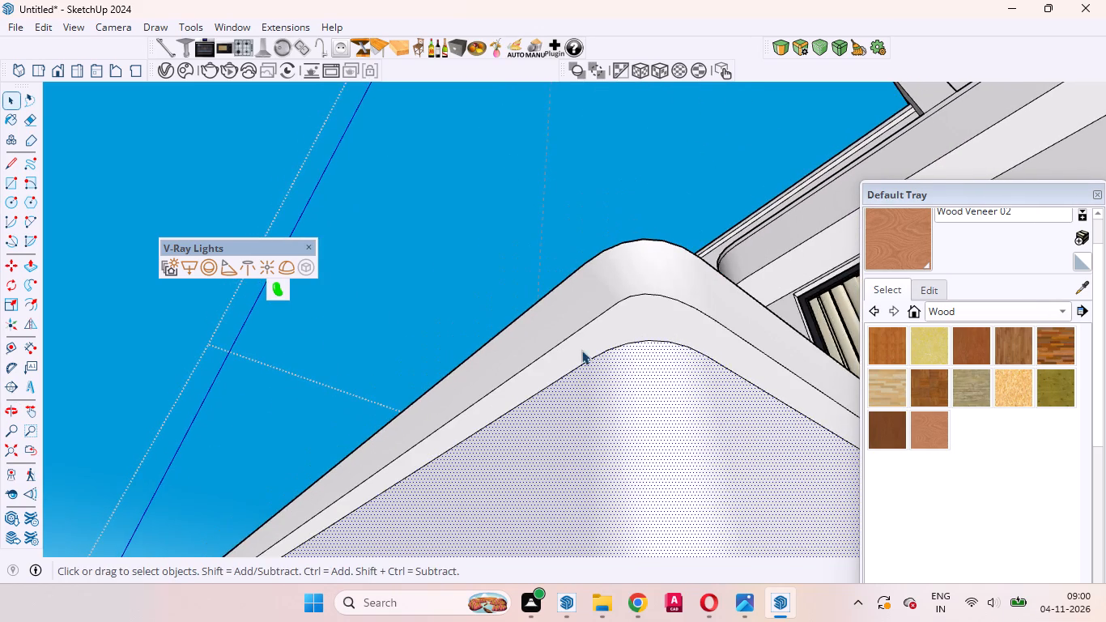
scroll(568, 338, "up", 6)
left_click(564, 334)
Examine the porch roof's edge band from above and select its top face to check how far it extends.
middle_click_drag(565, 345, 610, 404)
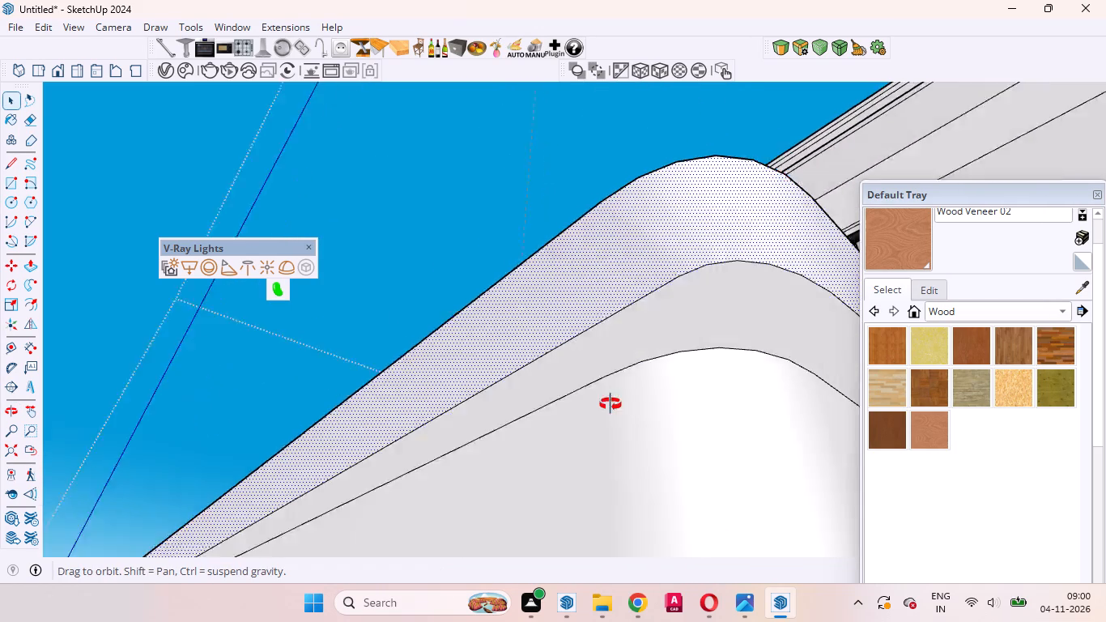
middle_click_drag(610, 404, 747, 520)
scroll(413, 366, "up", 5)
scroll(402, 214, "up", 3)
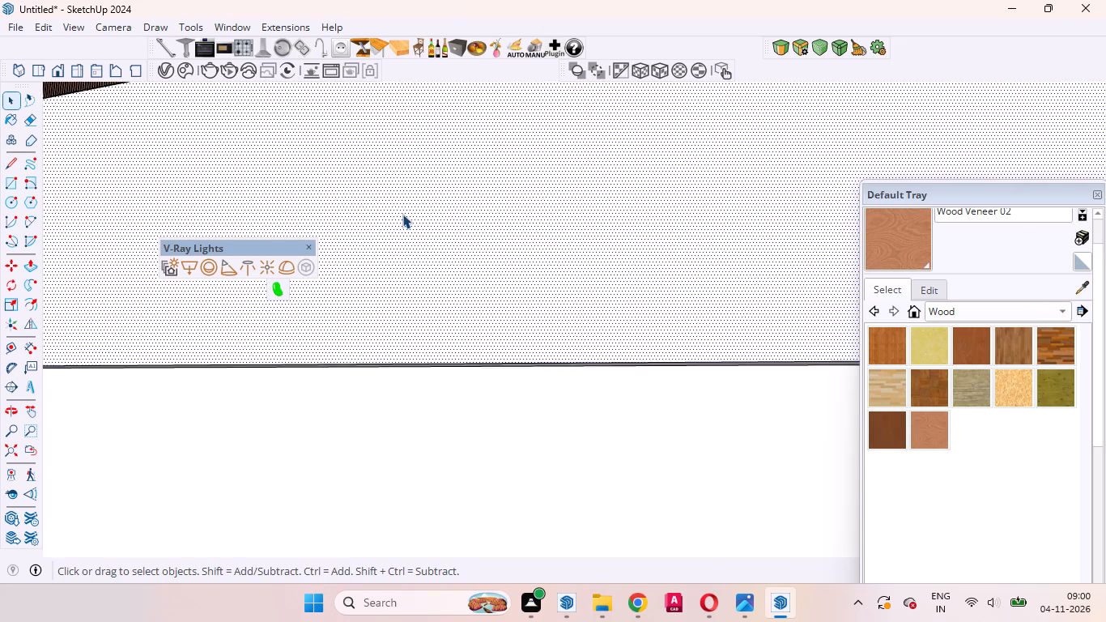
scroll(402, 214, "up", 6)
middle_click_drag(417, 236, 560, 354)
scroll(560, 347, "down", 6)
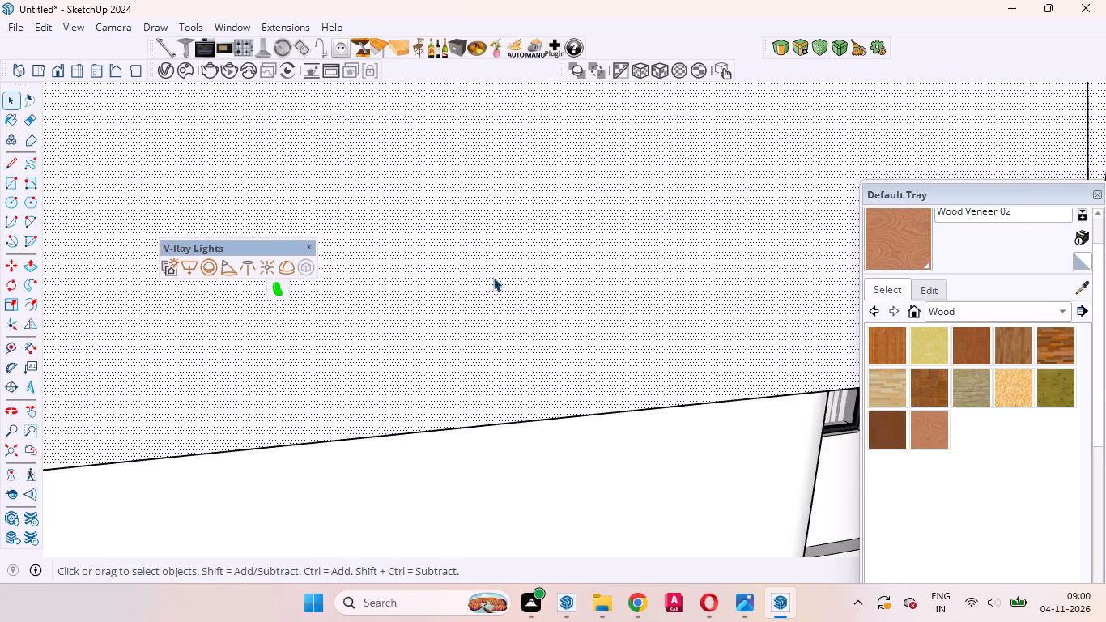
scroll(493, 277, "down", 17)
middle_click_drag(433, 235, 468, 281)
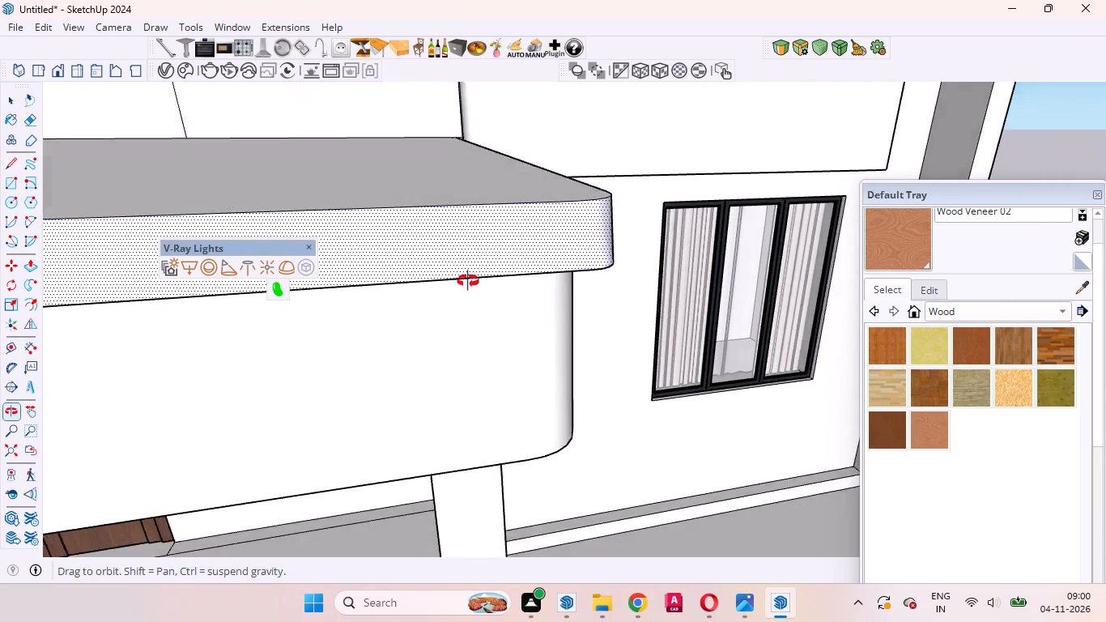
middle_click_drag(468, 281, 593, 373)
scroll(416, 262, "up", 5)
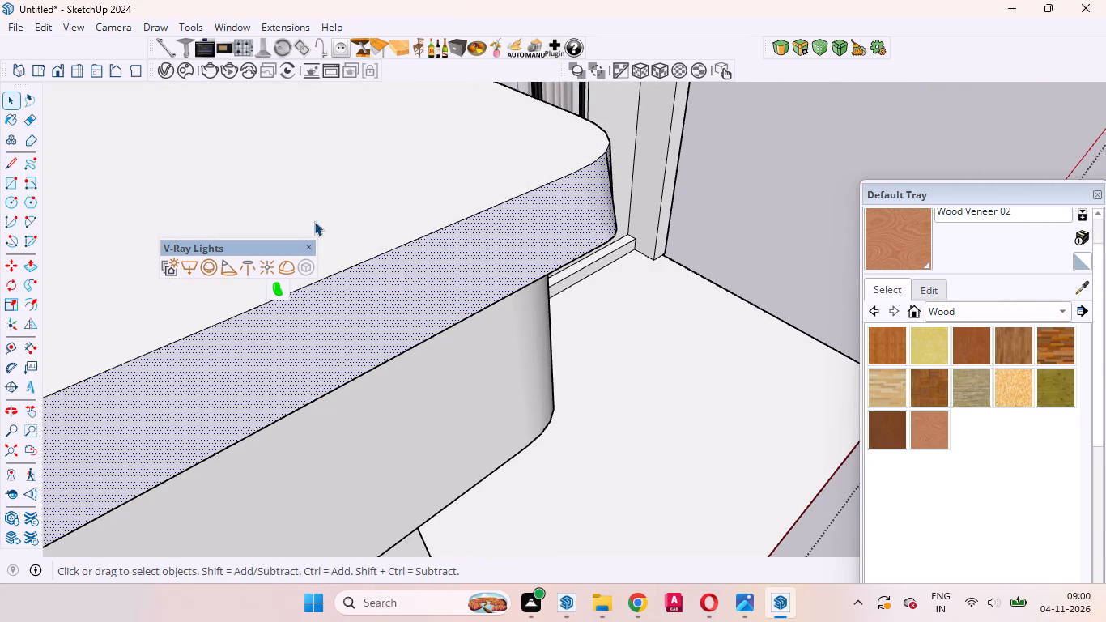
left_click(300, 176)
scroll(300, 176, "up", 5)
scroll(483, 199, "down", 3)
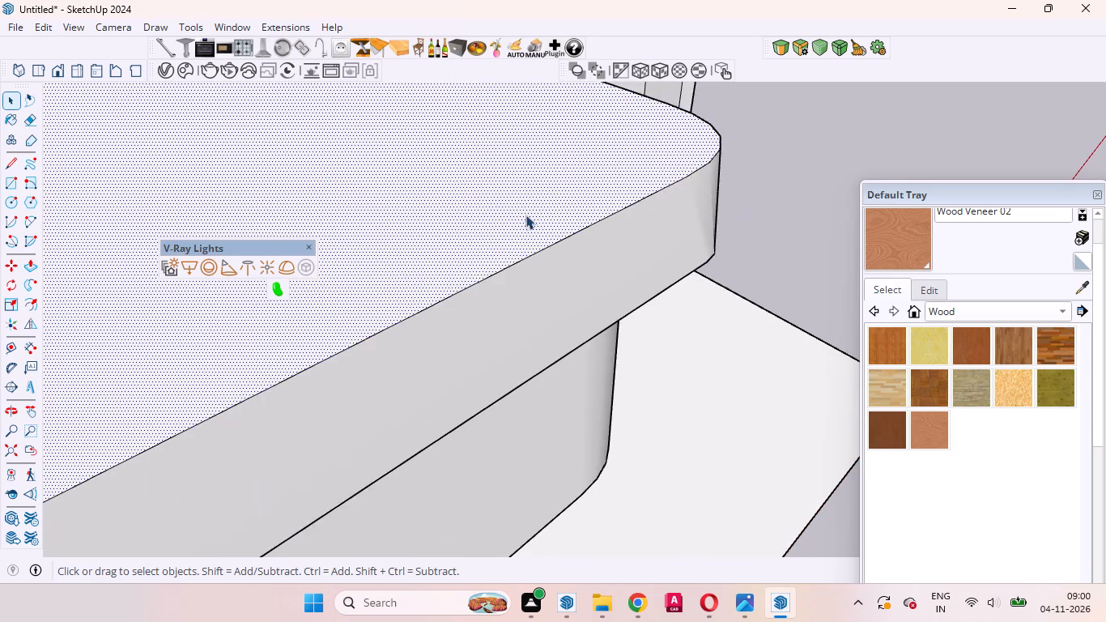
scroll(525, 215, "down", 15)
scroll(565, 224, "up", 5)
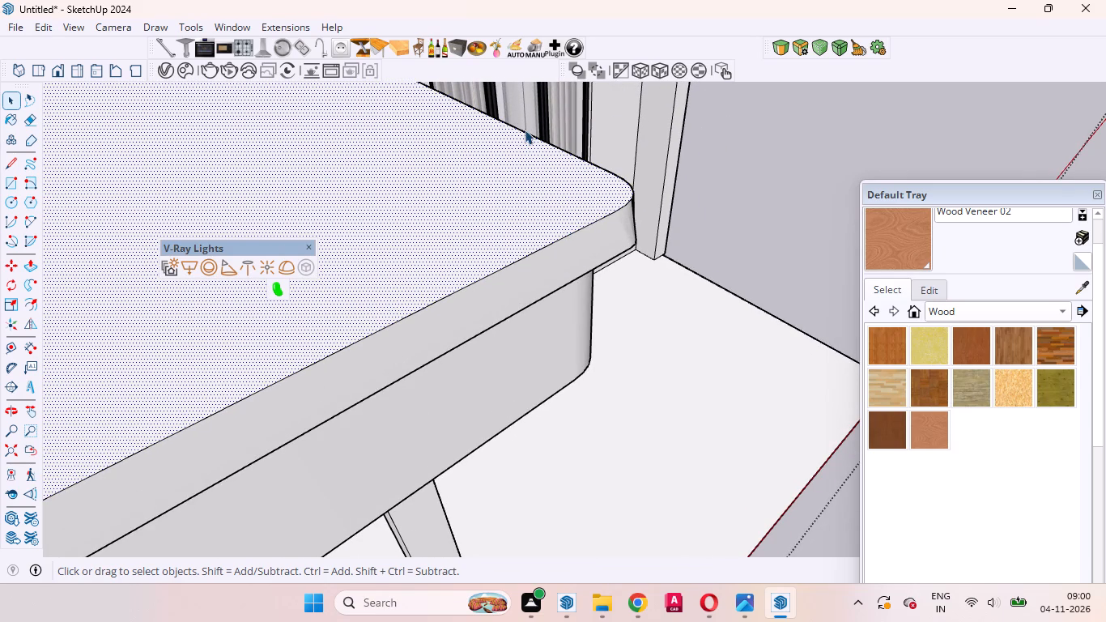
scroll(525, 130, "up", 1)
scroll(525, 130, "down", 4)
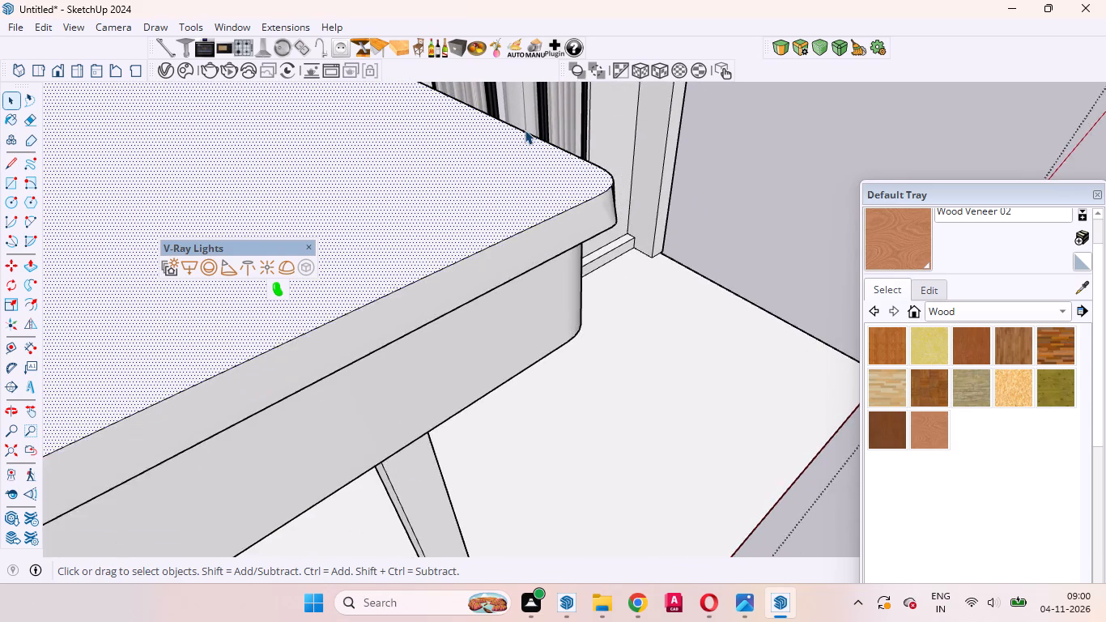
scroll(525, 130, "down", 4)
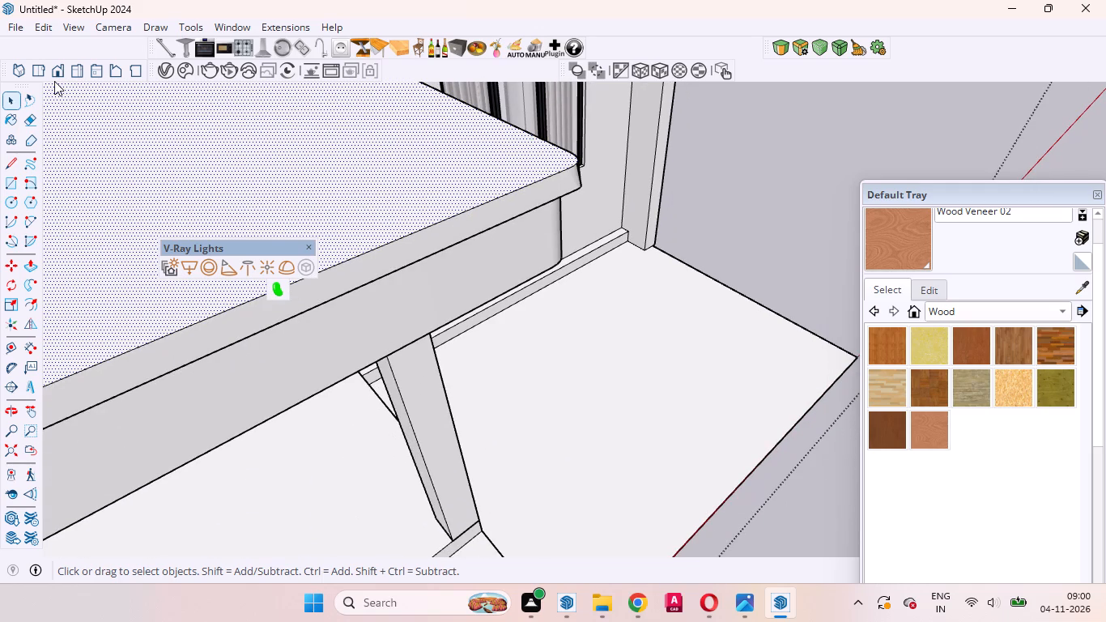
Return the model to the standard front view.
left_click(57, 72)
scroll(263, 166, "down", 10)
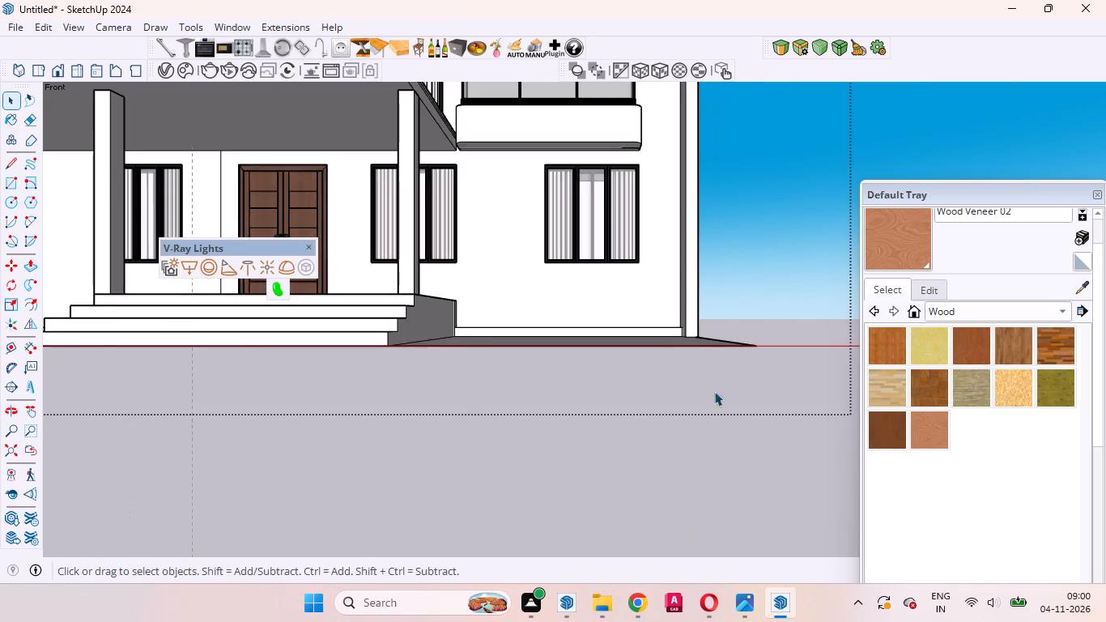
Examine the house's whole front elevation, including the balconies, porch, walls and entrance steps, to review the facade's overall appearance.
scroll(714, 391, "down", 11)
scroll(322, 137, "up", 6)
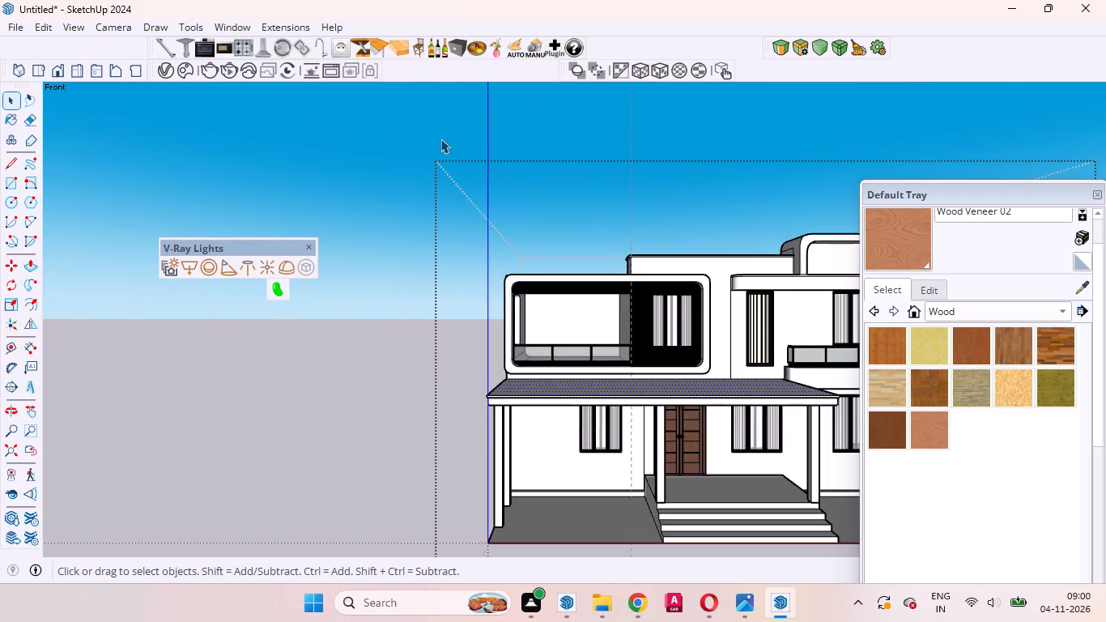
scroll(457, 139, "down", 7)
scroll(444, 140, "up", 2)
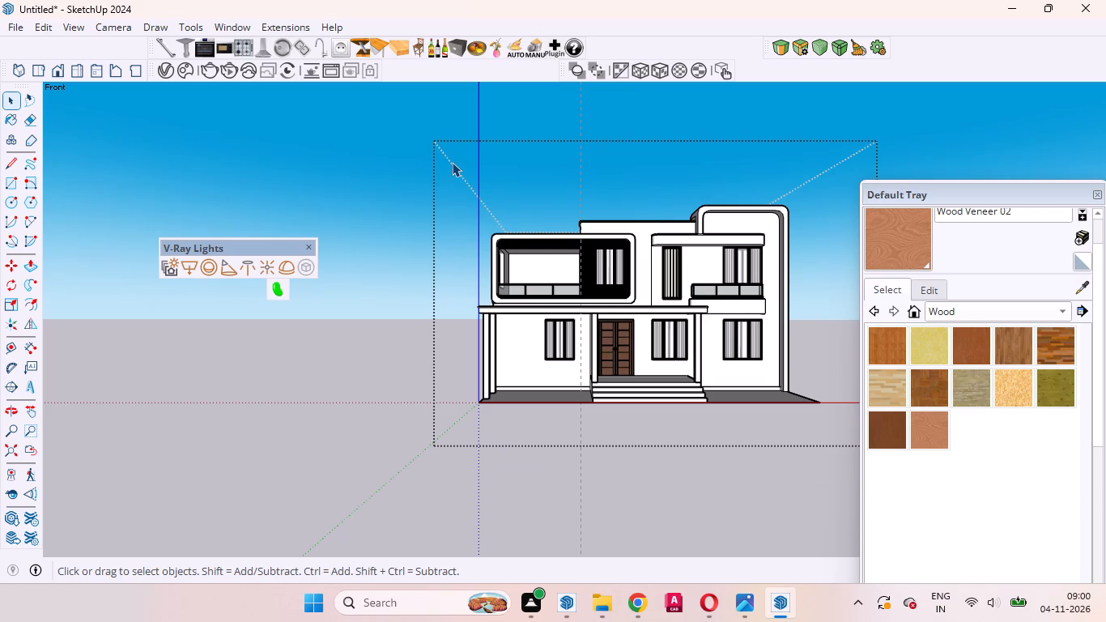
scroll(452, 162, "up", 3)
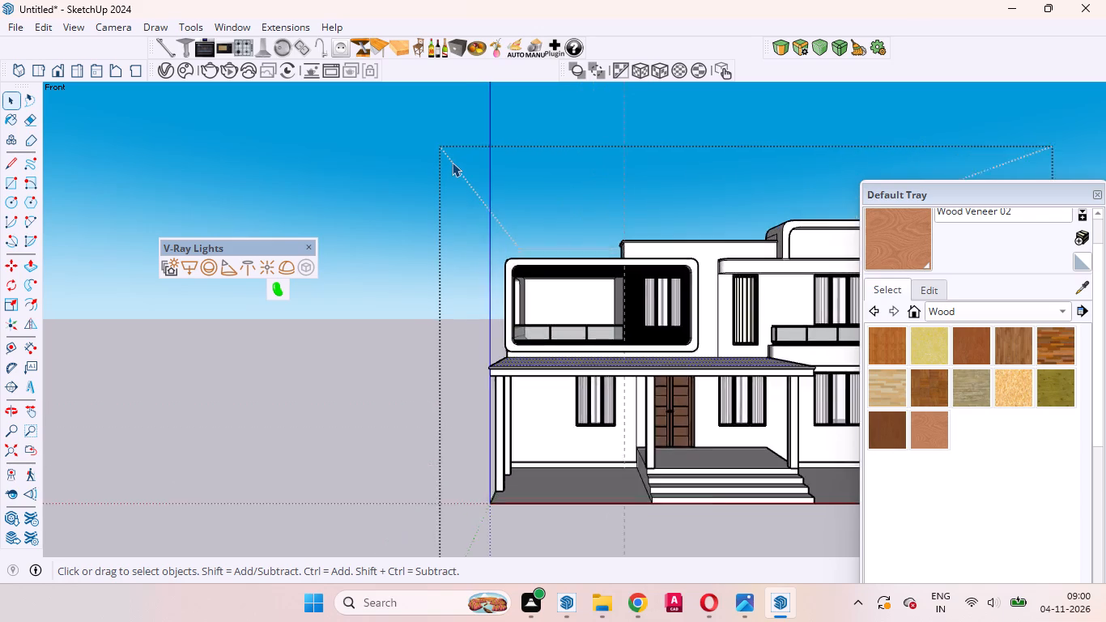
scroll(452, 162, "up", 1)
scroll(456, 169, "down", 5)
scroll(712, 282, "up", 4)
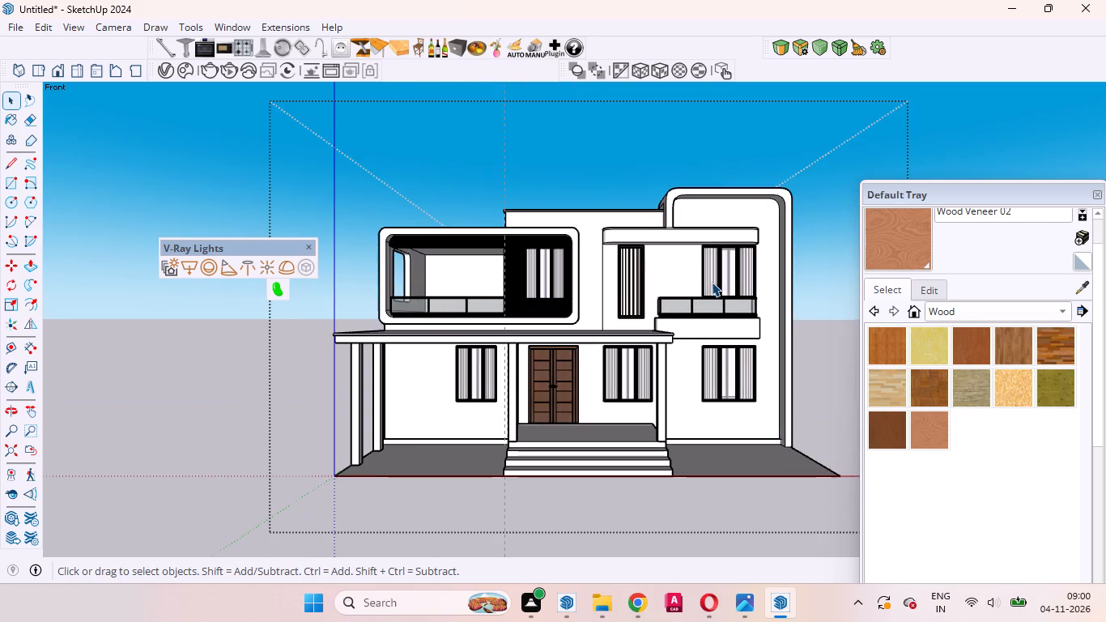
scroll(756, 343, "down", 1)
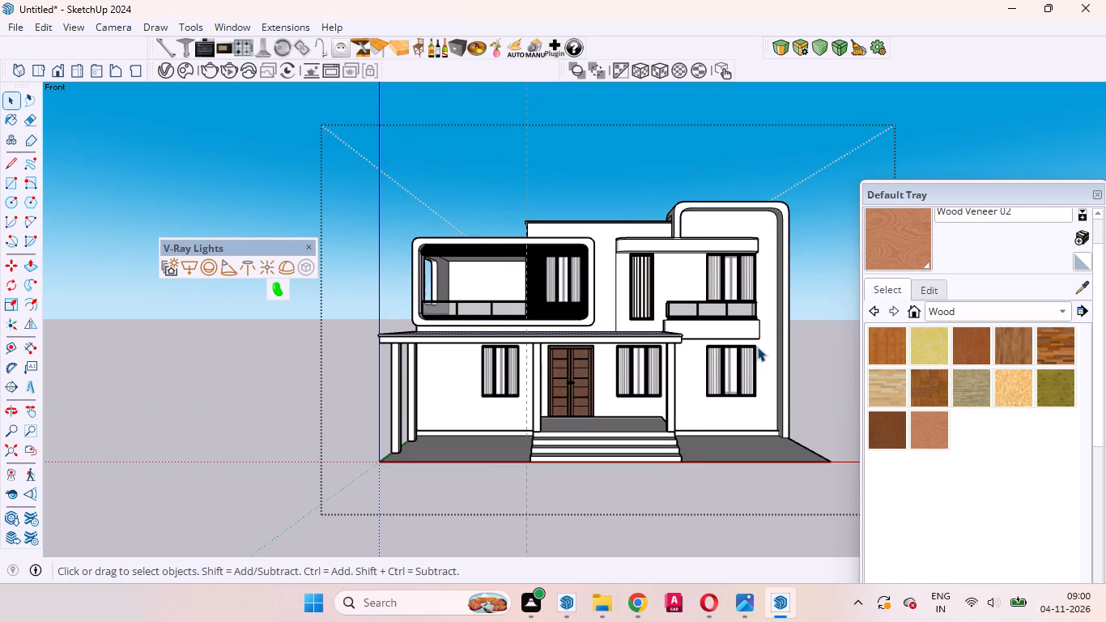
scroll(757, 347, "up", 2)
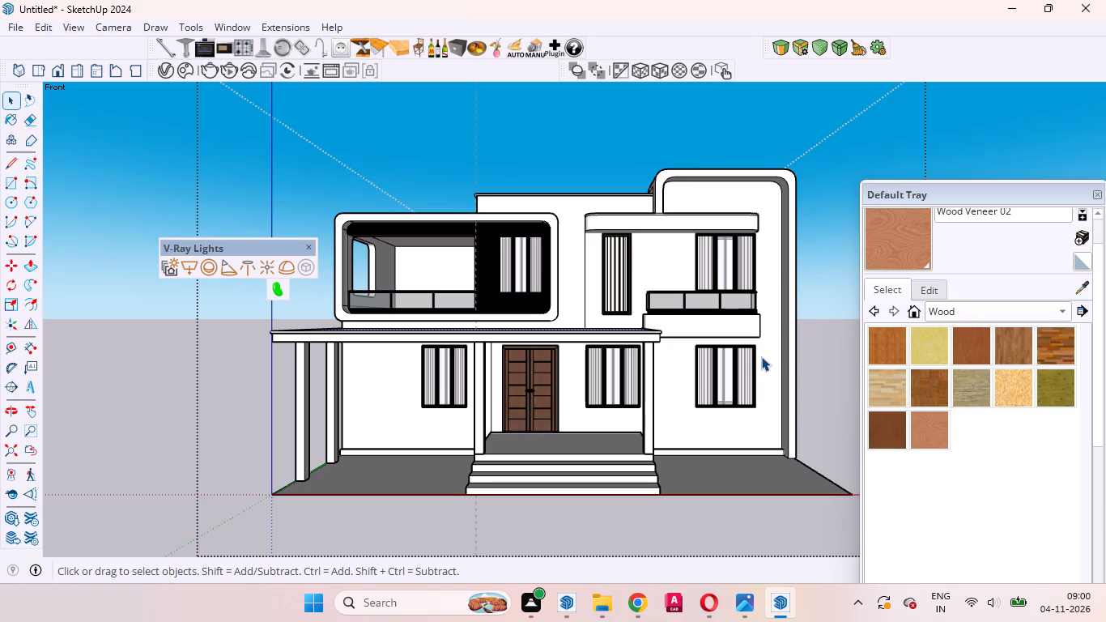
scroll(761, 356, "up", 2)
scroll(761, 356, "down", 5)
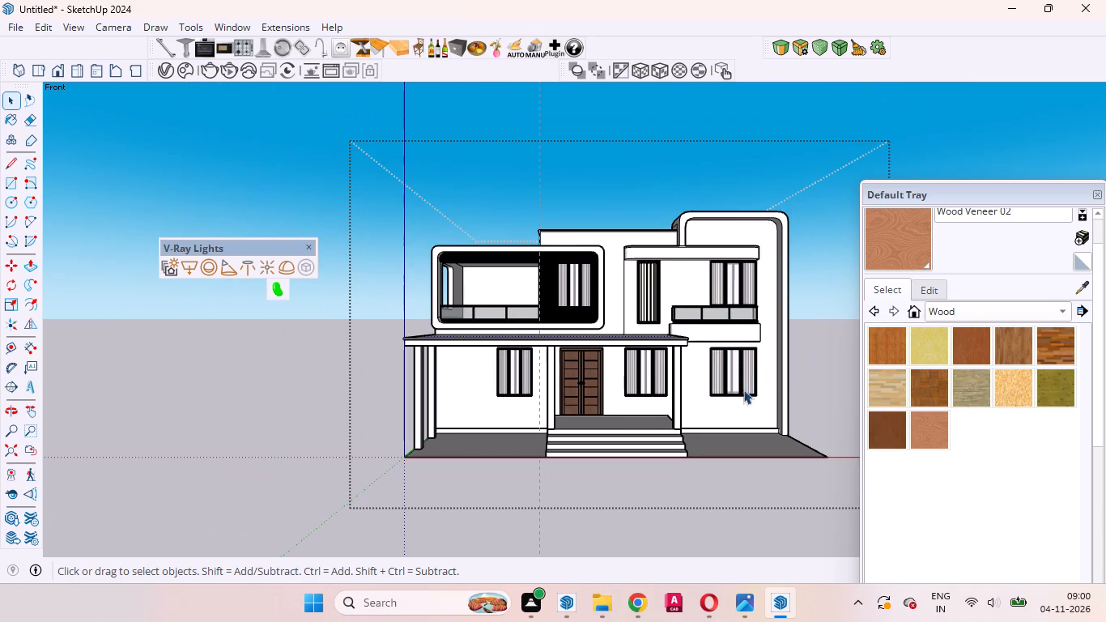
scroll(730, 398, "up", 2)
scroll(730, 398, "down", 1)
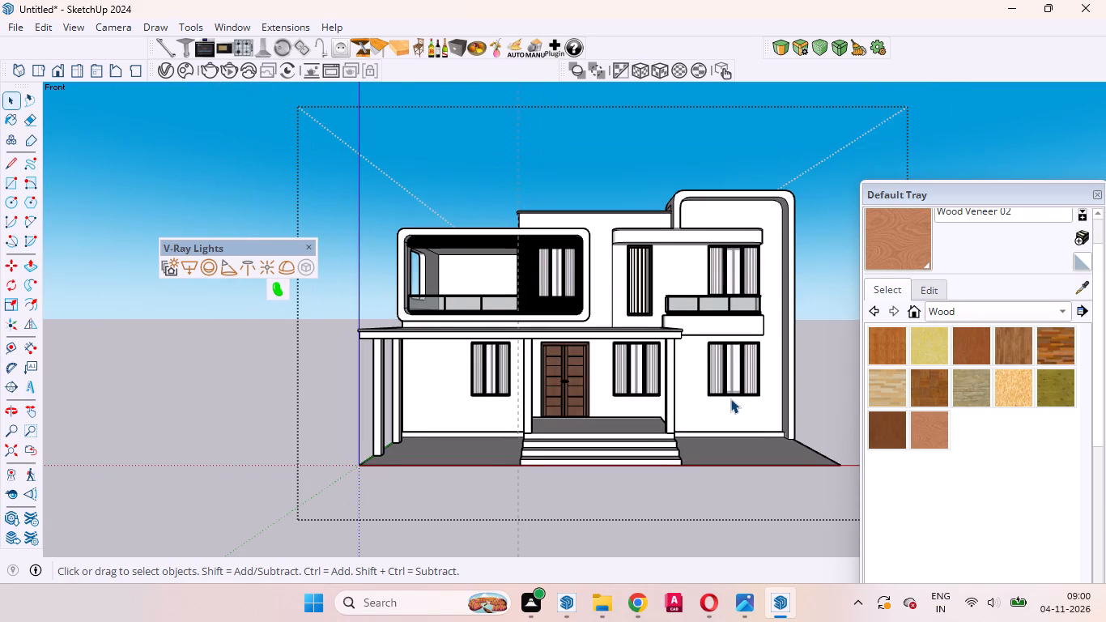
scroll(730, 398, "up", 2)
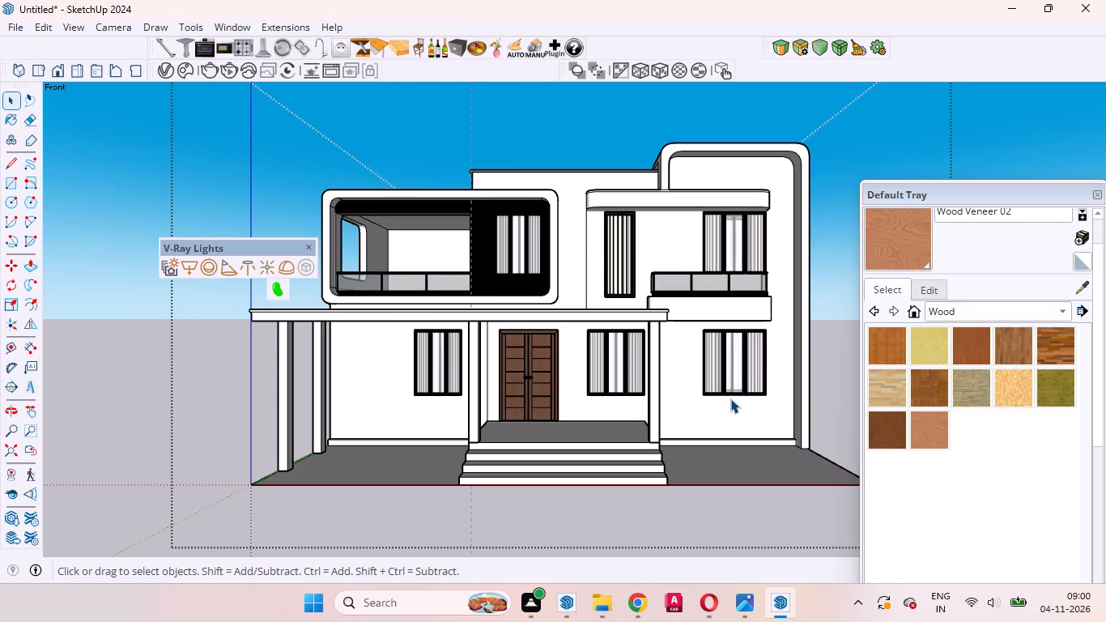
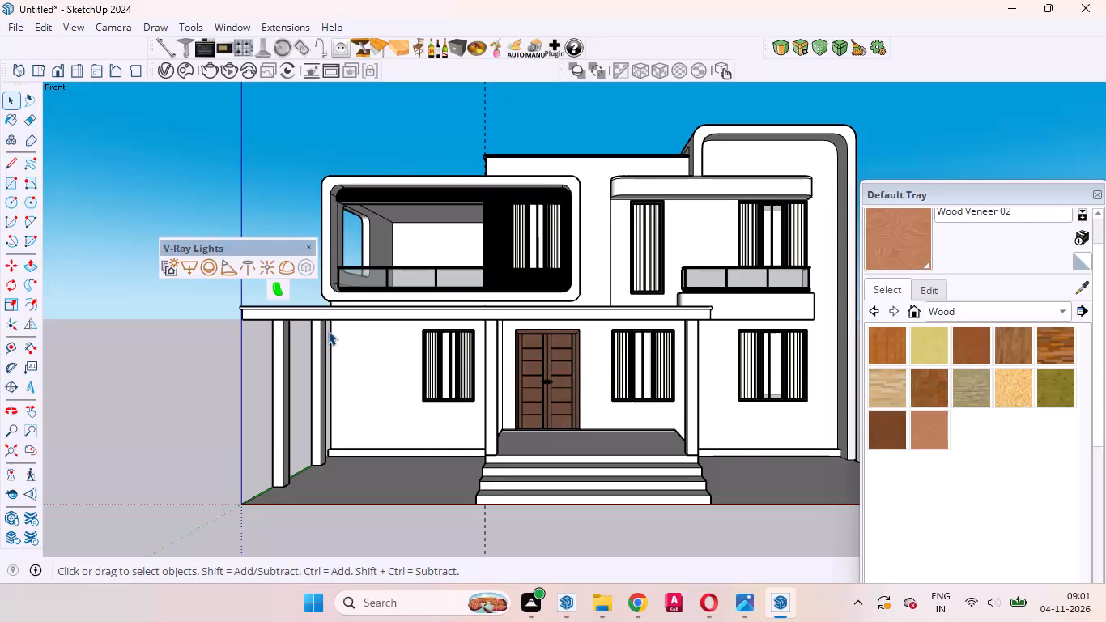
Examine the porch roof, its pillars and the ground-floor wall behind them up close from the front.
scroll(328, 330, "up", 2)
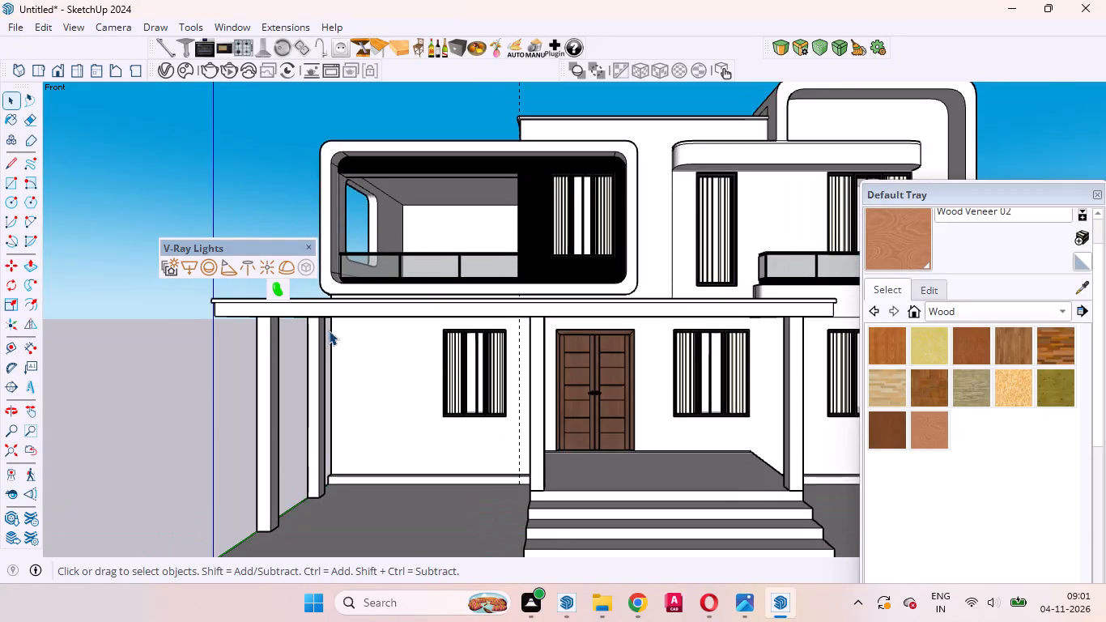
scroll(329, 330, "up", 4)
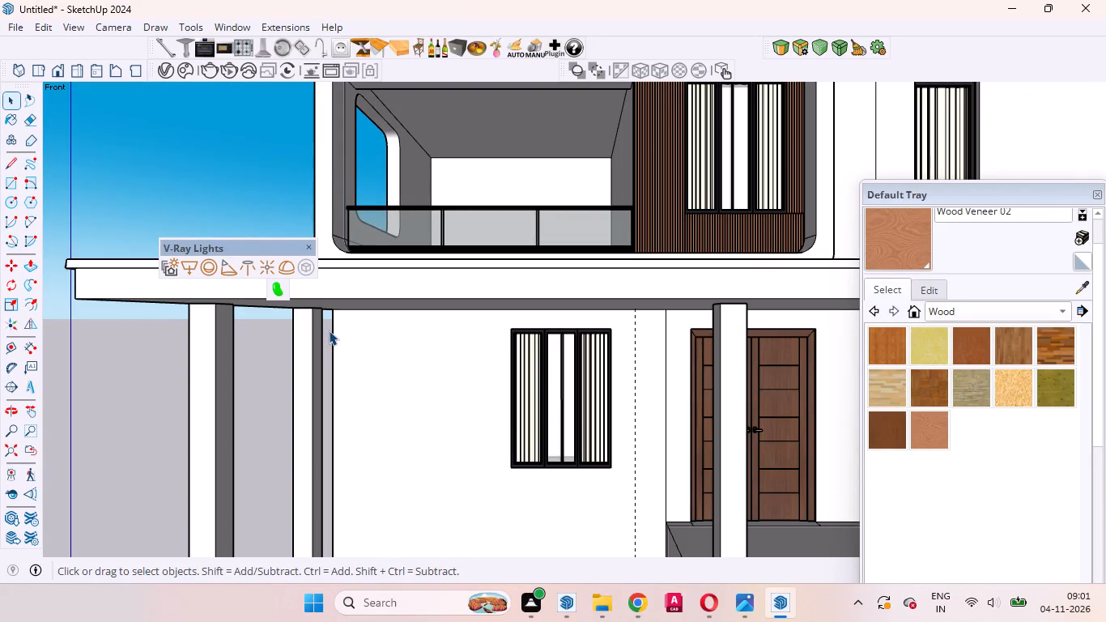
scroll(329, 330, "down", 2)
scroll(329, 330, "up", 1)
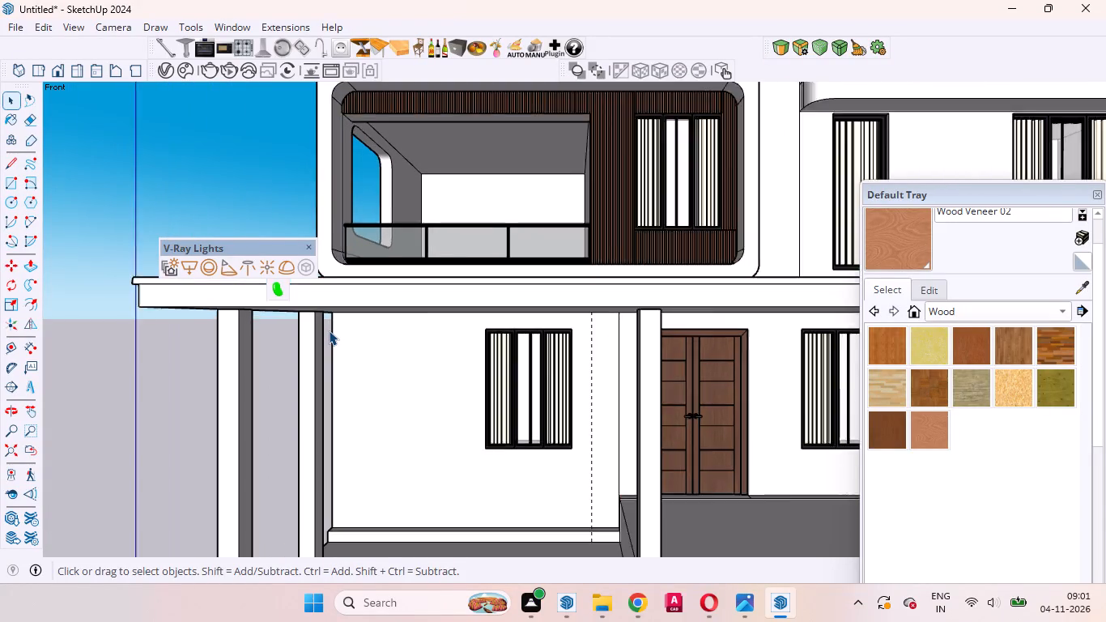
scroll(329, 330, "up", 2)
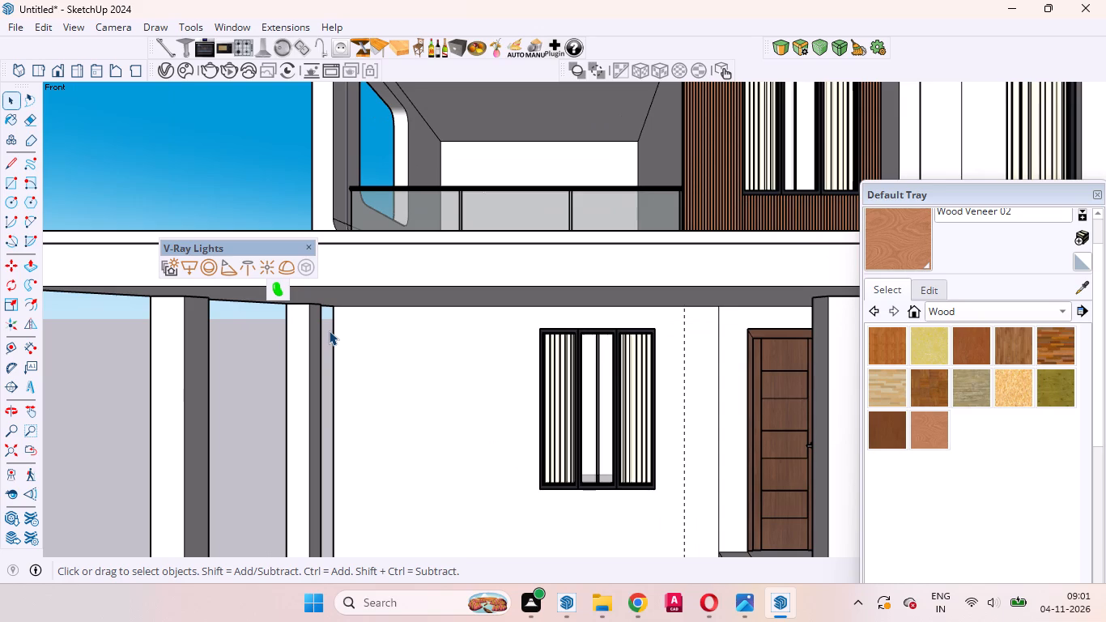
scroll(329, 330, "up", 1)
scroll(329, 330, "down", 3)
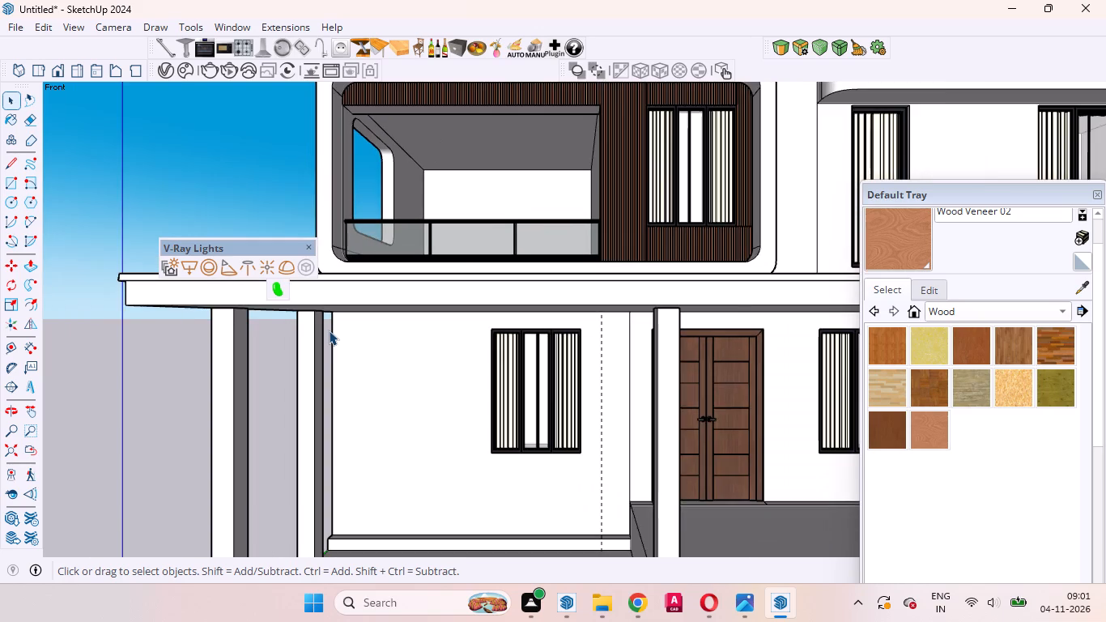
scroll(329, 330, "up", 2)
scroll(329, 330, "down", 1)
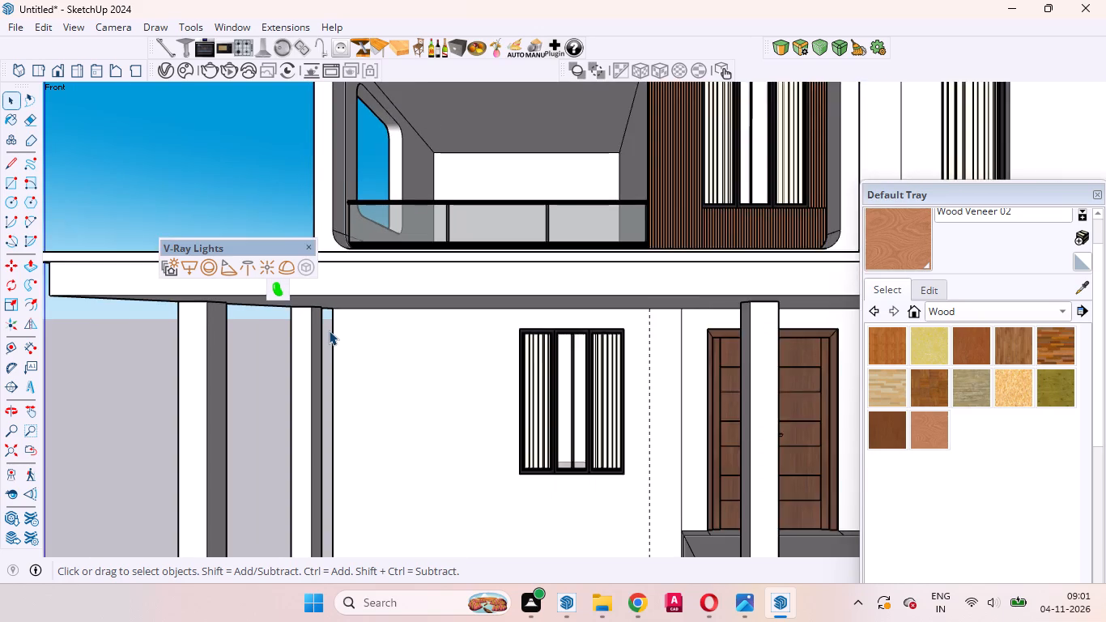
scroll(329, 330, "up", 4)
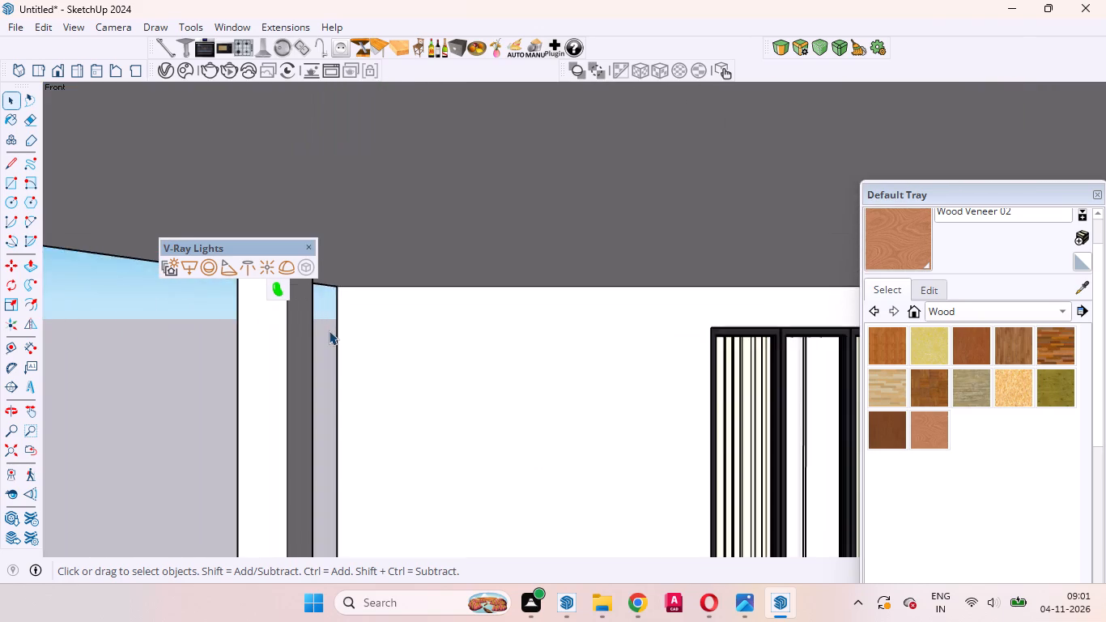
scroll(329, 330, "down", 6)
scroll(419, 334, "down", 4)
Examine the house's front corner, the porch roof's underside and top surface, and the balcony above it from several angles.
middle_click_drag(422, 336, 453, 369)
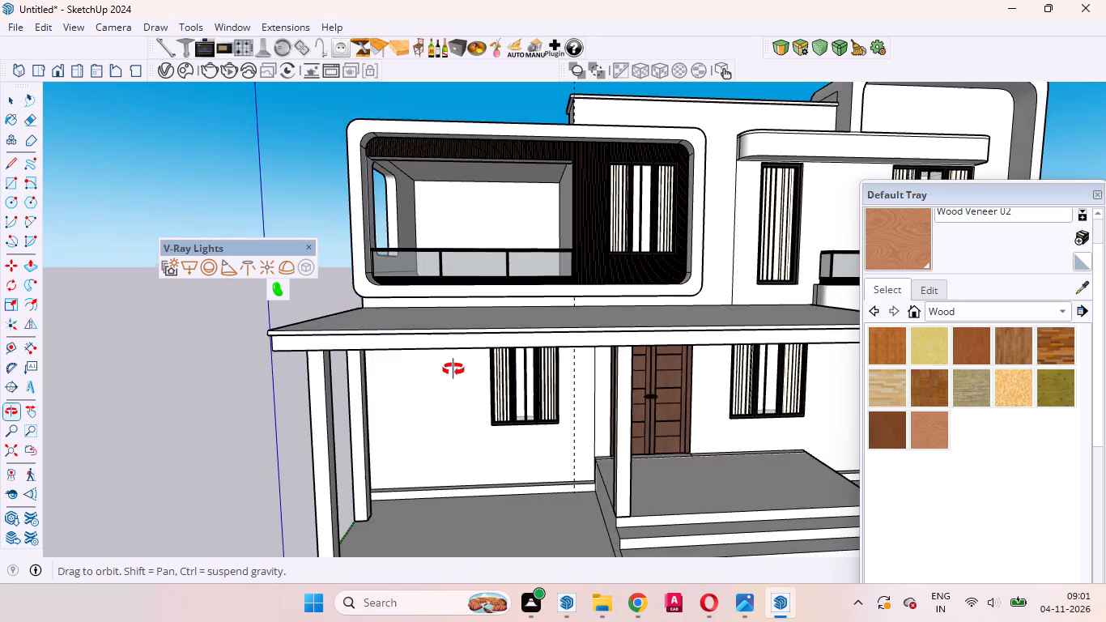
middle_click_drag(453, 369, 646, 301)
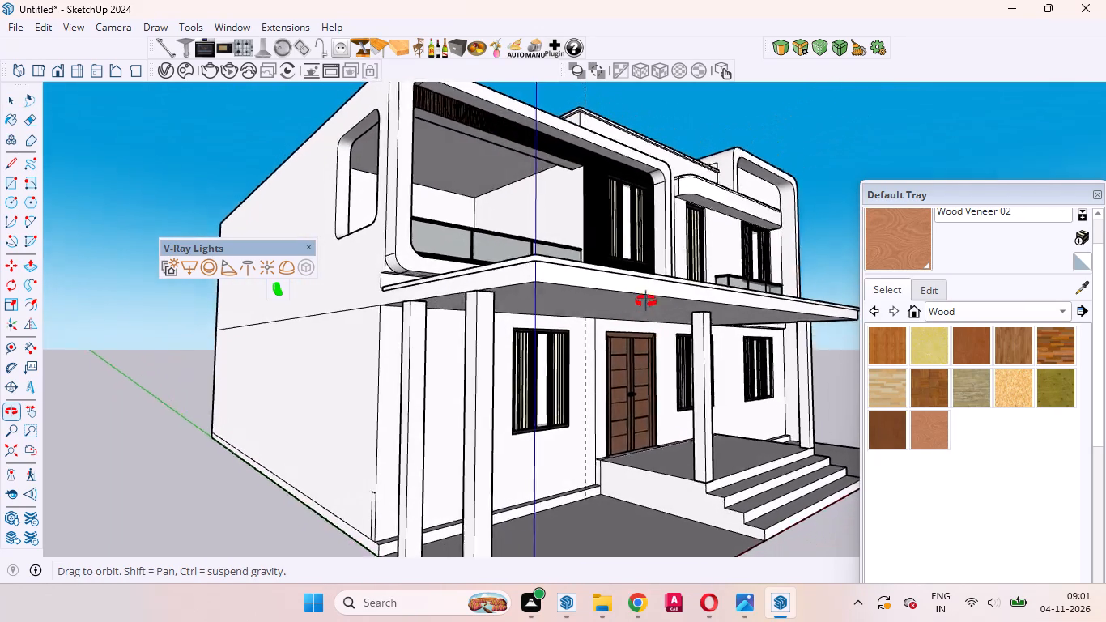
middle_click_drag(646, 301, 555, 258)
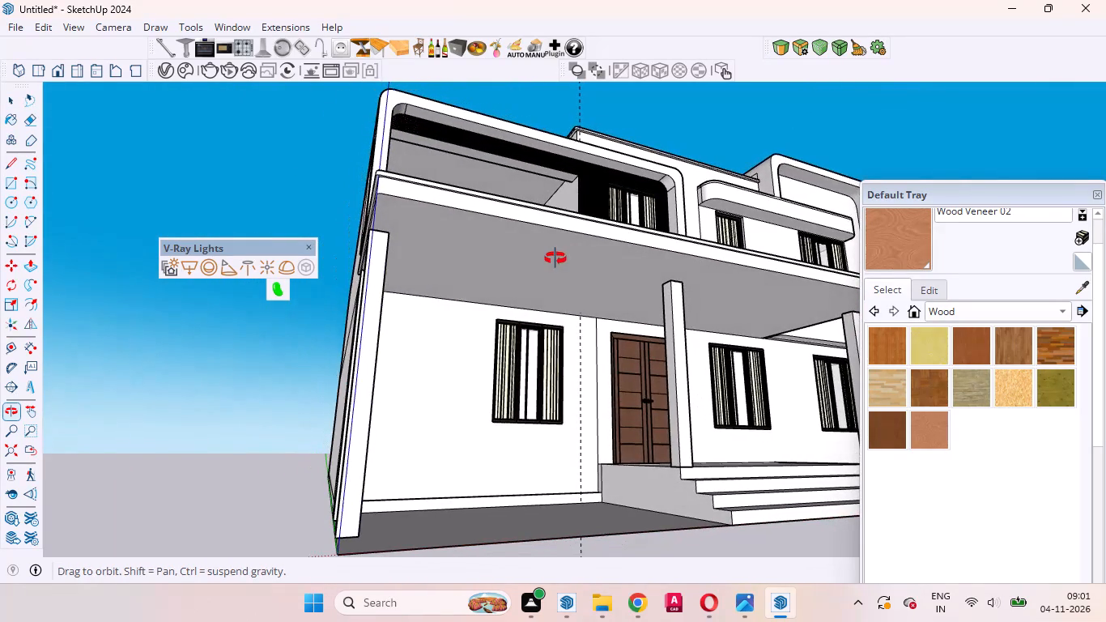
middle_click_drag(555, 258, 566, 268)
scroll(614, 305, "down", 1)
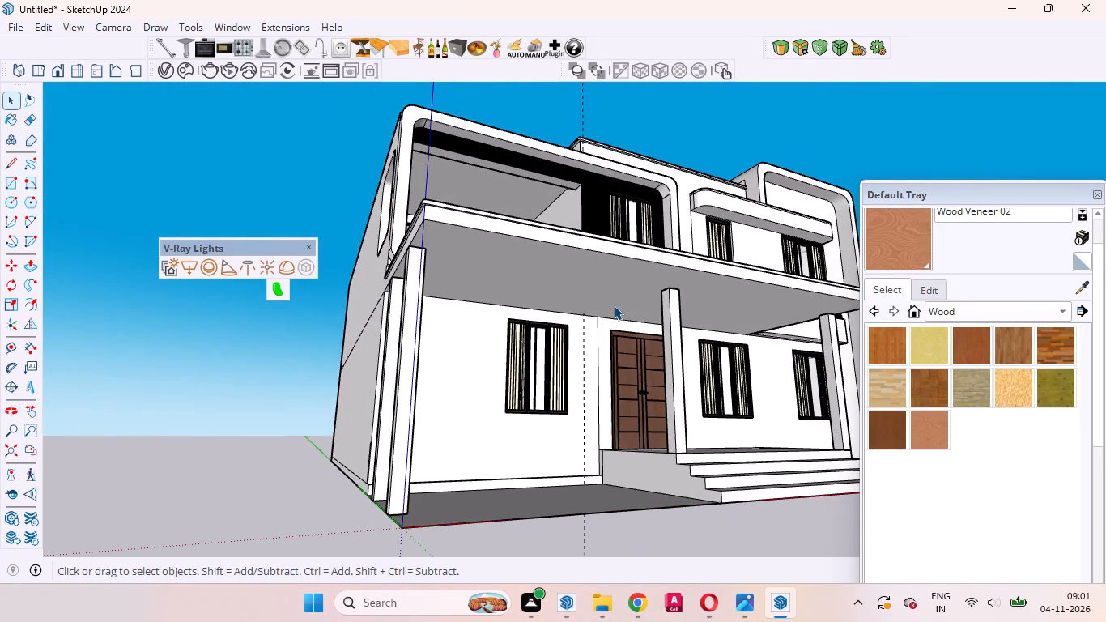
scroll(614, 305, "down", 1)
middle_click_drag(614, 305, 649, 415)
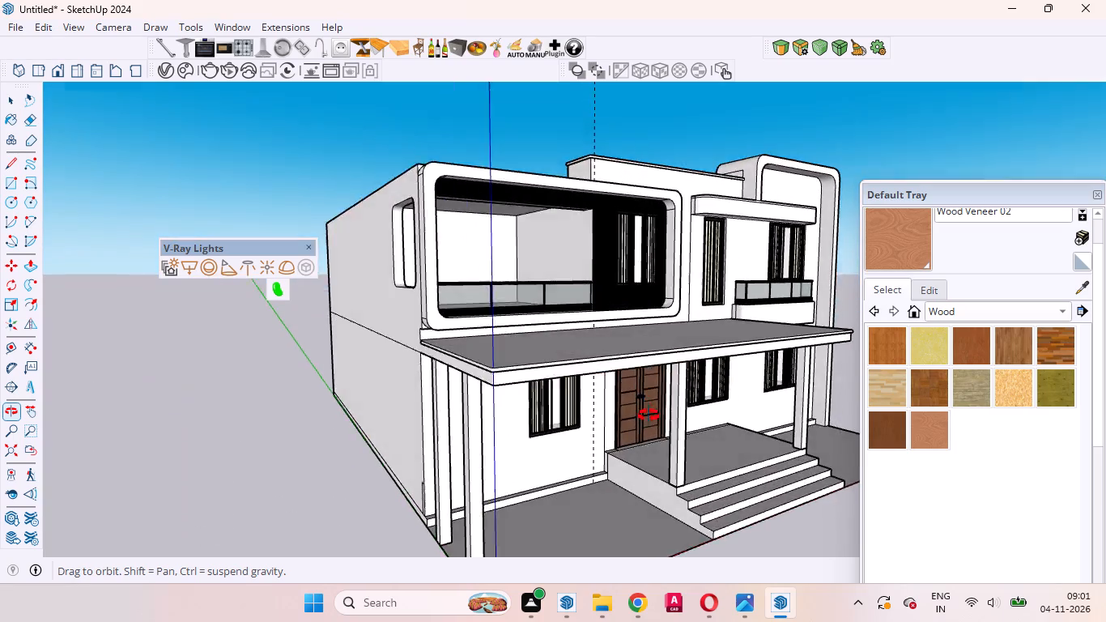
middle_click_drag(649, 415, 671, 444)
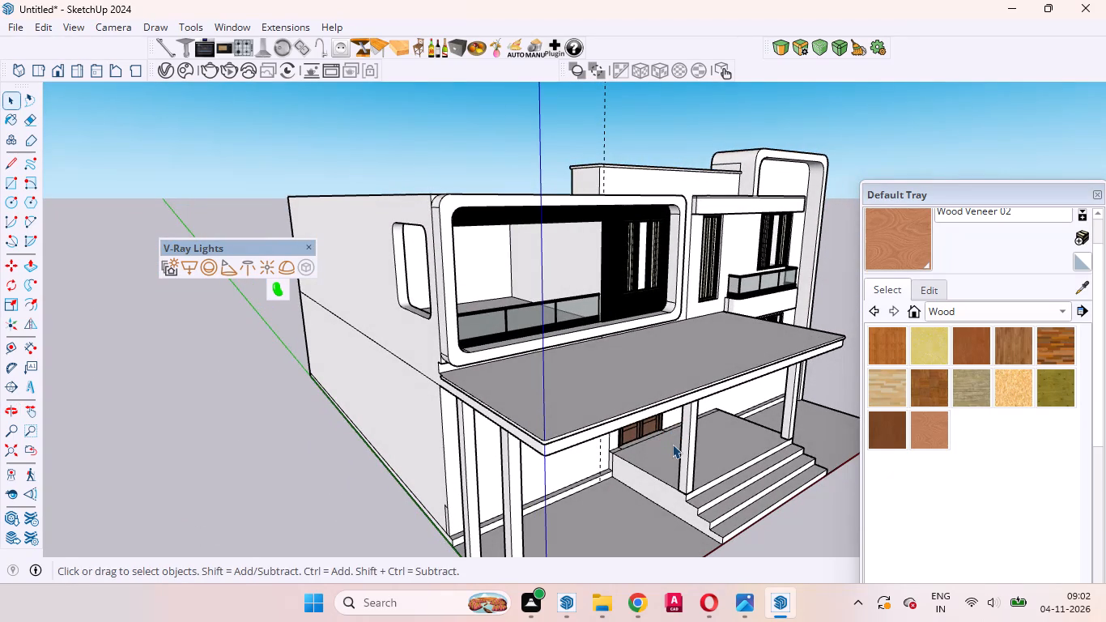
scroll(672, 444, "down", 1)
scroll(672, 444, "up", 1)
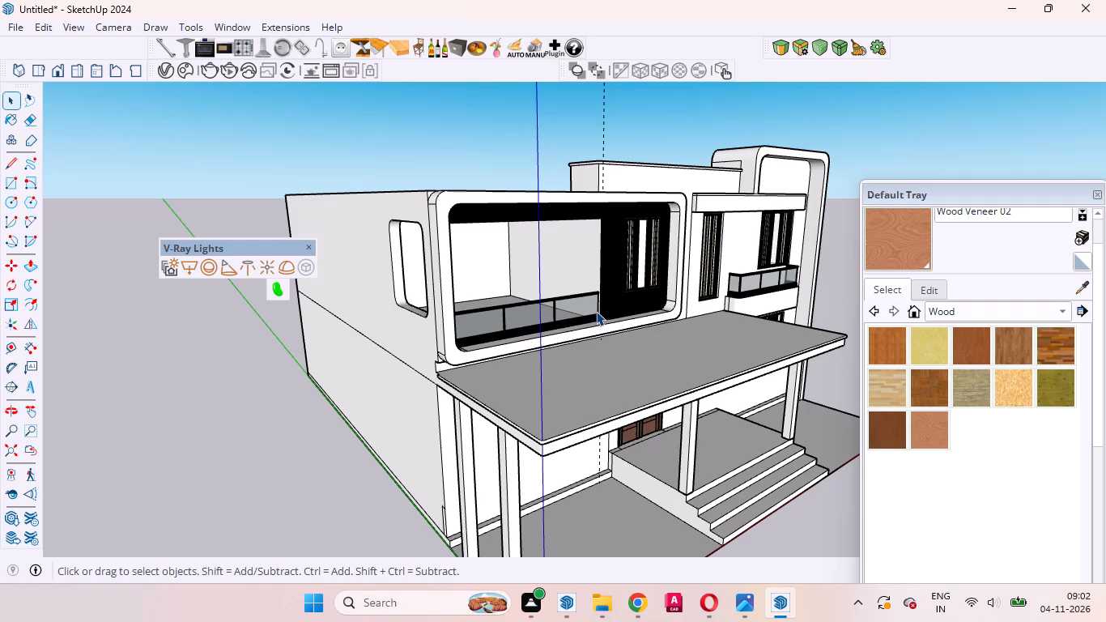
scroll(581, 339, "up", 1)
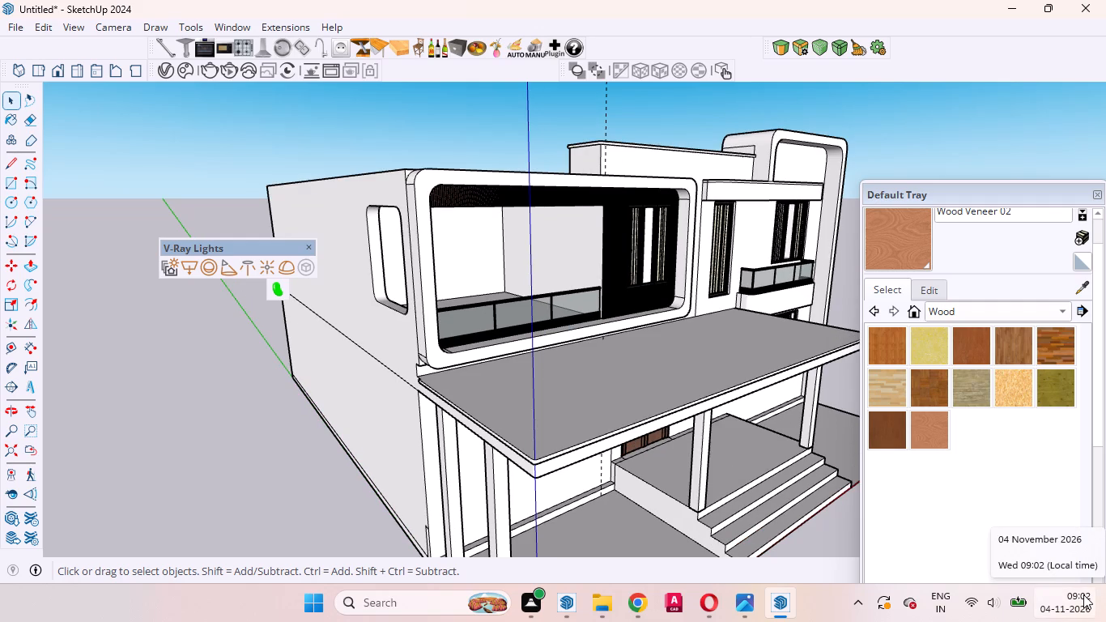
Examine the framed balcony up close, including its slatted wood cladding, window surround, railing and ceiling.
scroll(513, 160, "up", 3)
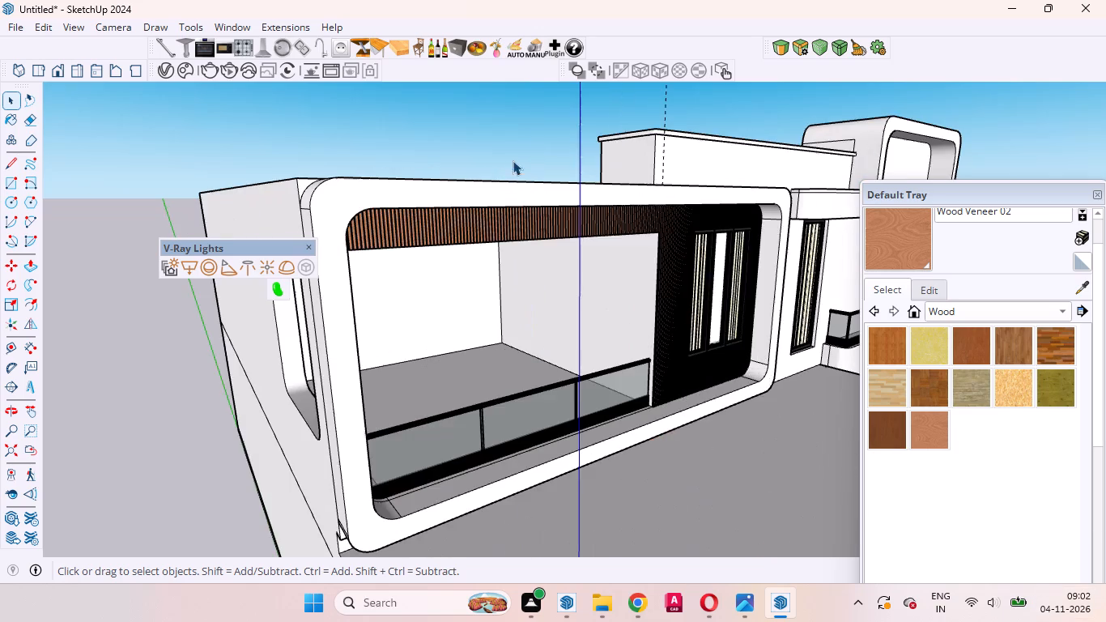
middle_click_drag(452, 214, 338, 173)
scroll(341, 173, "down", 5)
scroll(455, 185, "up", 7)
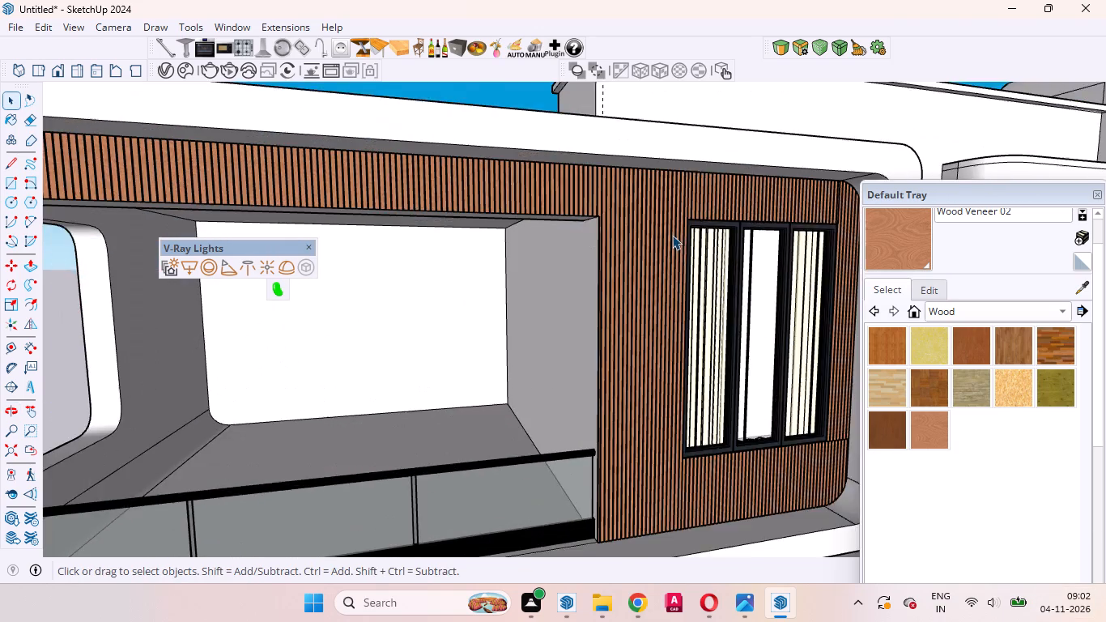
scroll(672, 235, "up", 3)
middle_click_drag(674, 239, 600, 197)
scroll(435, 219, "up", 5)
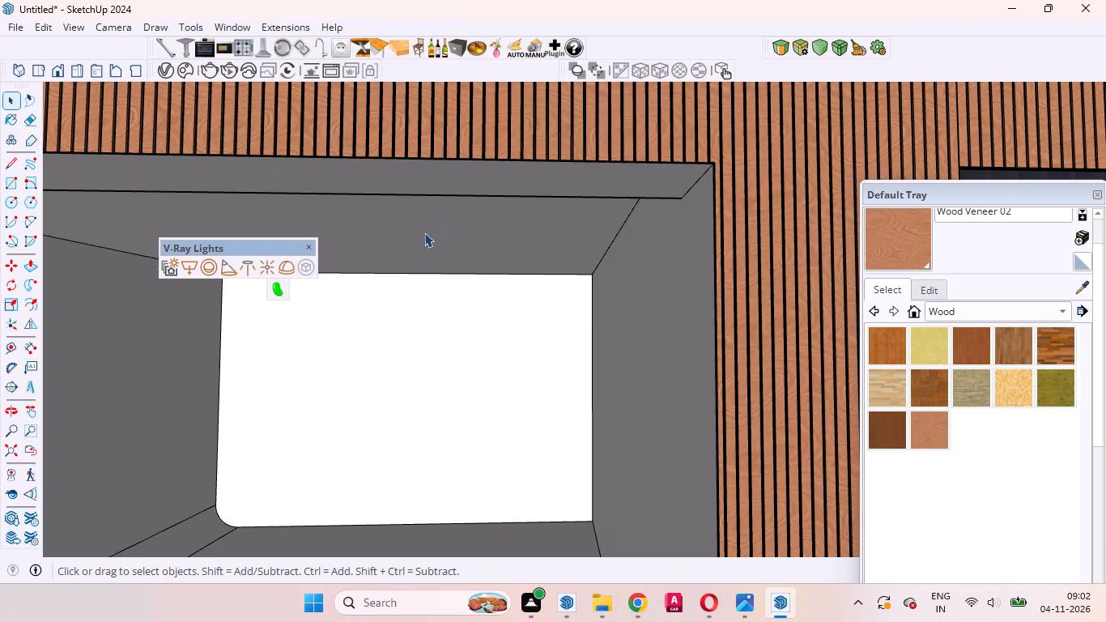
middle_click_drag(422, 227, 349, 103)
scroll(538, 181, "down", 2)
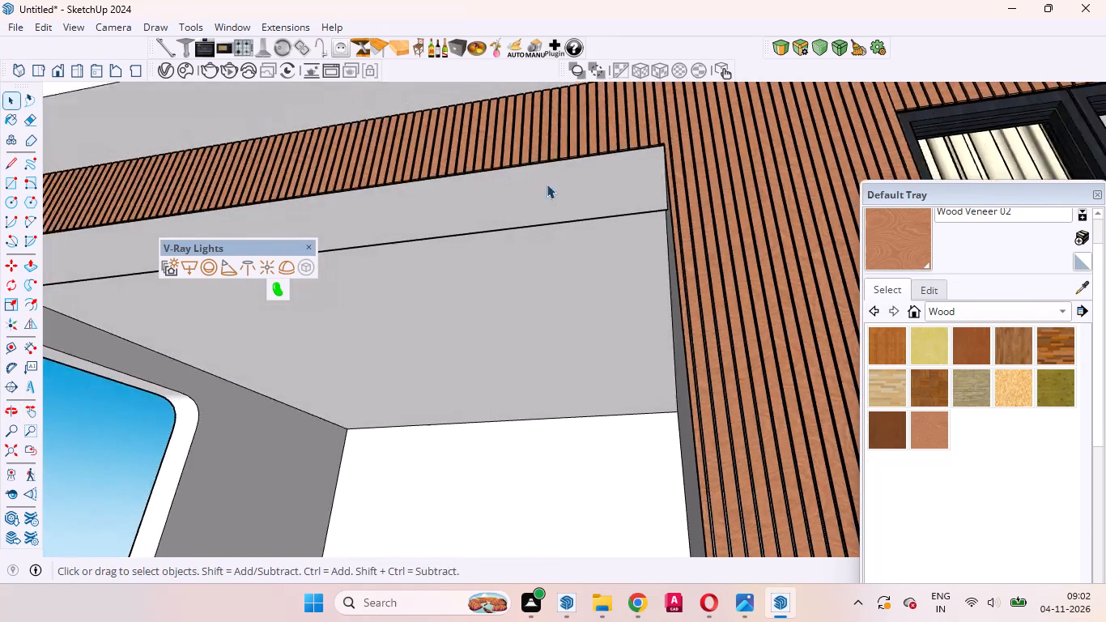
scroll(547, 184, "down", 3)
scroll(651, 197, "down", 9)
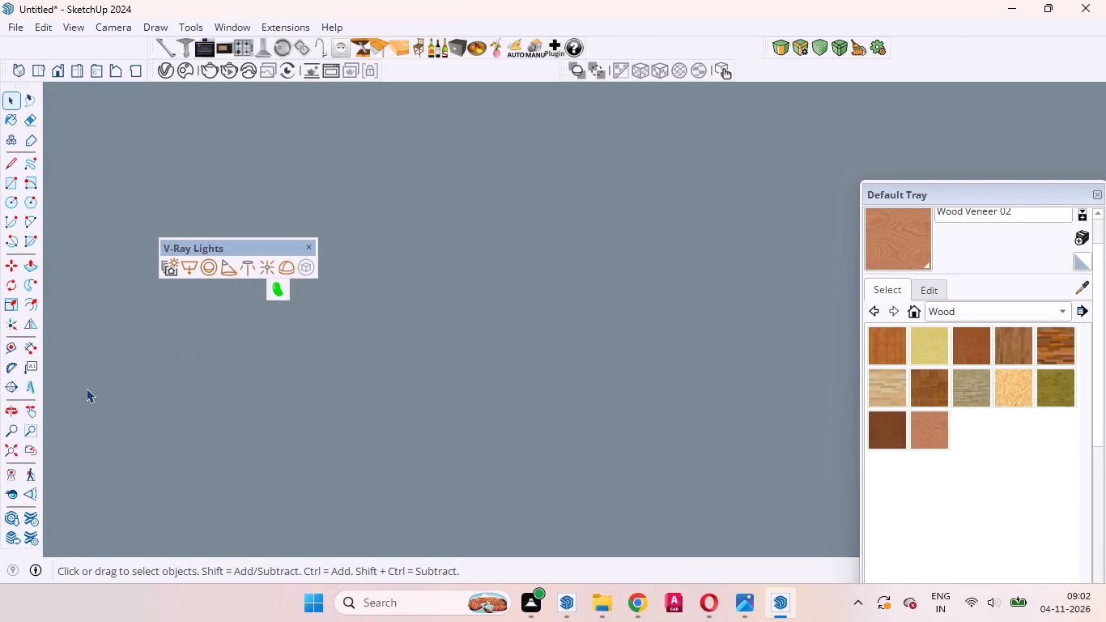
left_click(29, 459)
scroll(385, 310, "down", 4)
middle_click_drag(457, 301, 492, 347)
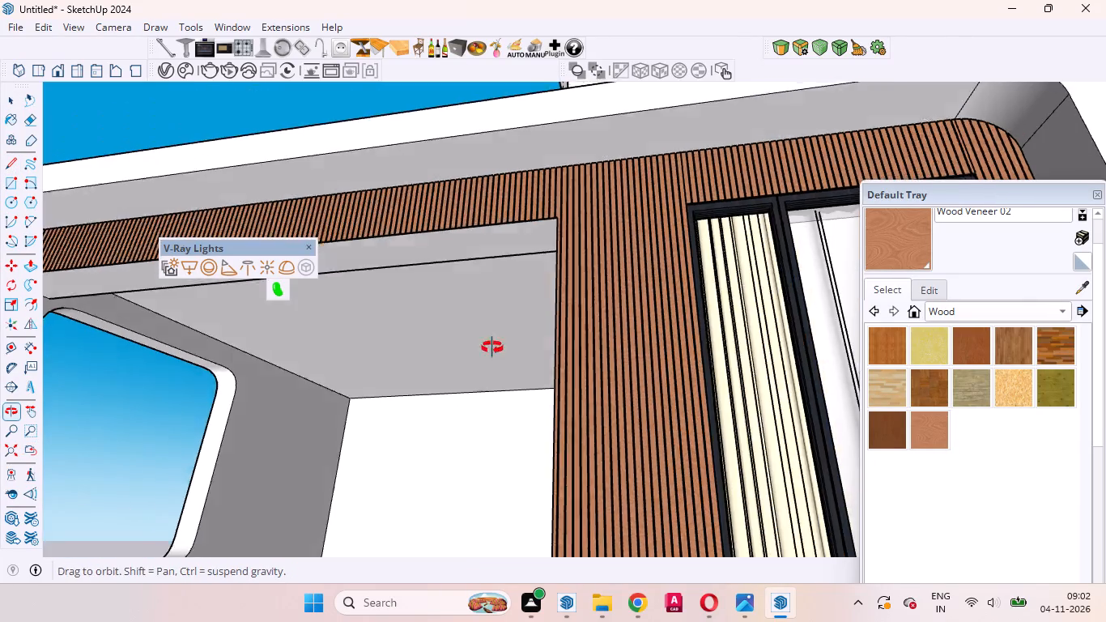
middle_click_drag(492, 347, 559, 411)
scroll(560, 408, "up", 1)
scroll(543, 370, "down", 11)
scroll(684, 223, "up", 1)
Open the house group for editing and select the front wall face inside the tall rounded frame.
middle_click_drag(684, 246, 511, 315)
scroll(510, 315, "up", 1)
scroll(509, 311, "down", 10)
scroll(734, 266, "up", 2)
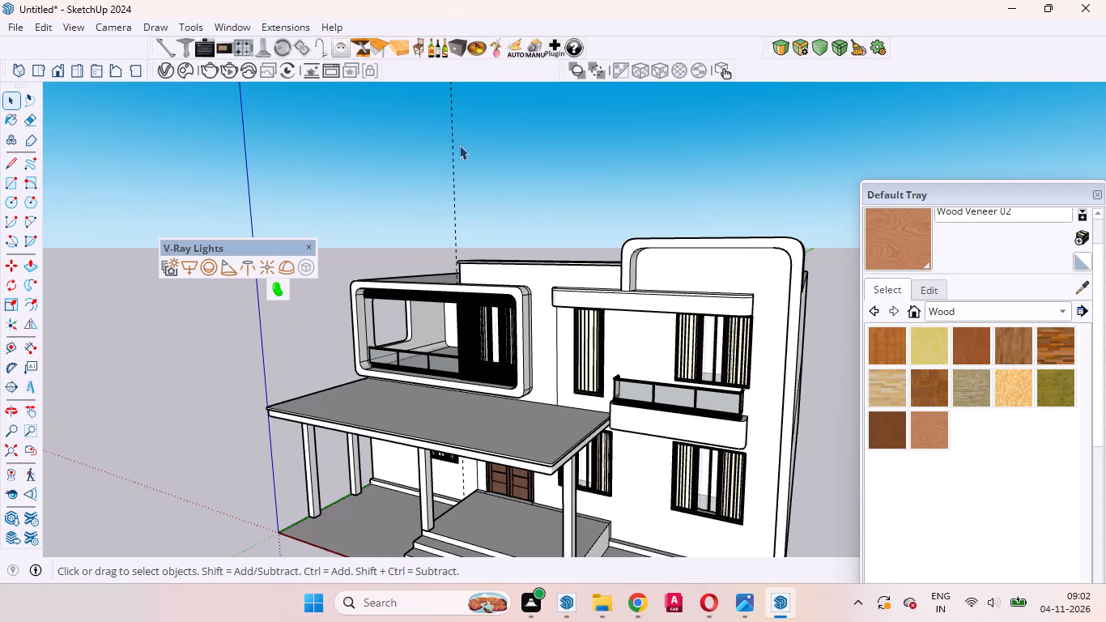
scroll(670, 269, "up", 4)
left_click(725, 271)
scroll(630, 246, "down", 5)
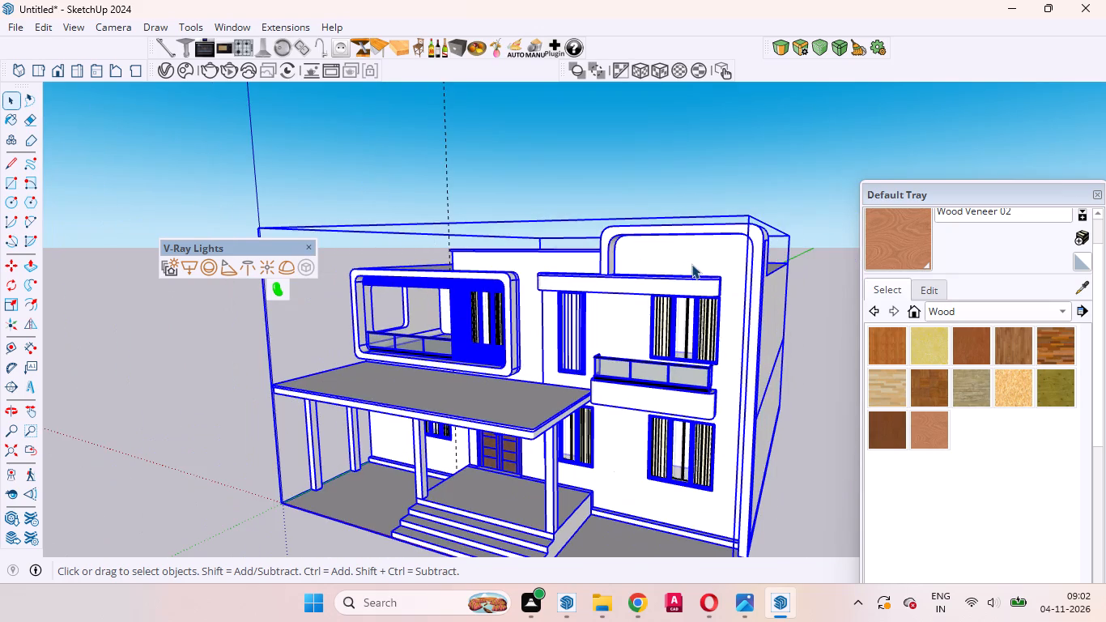
double_click(693, 258)
left_click(691, 258)
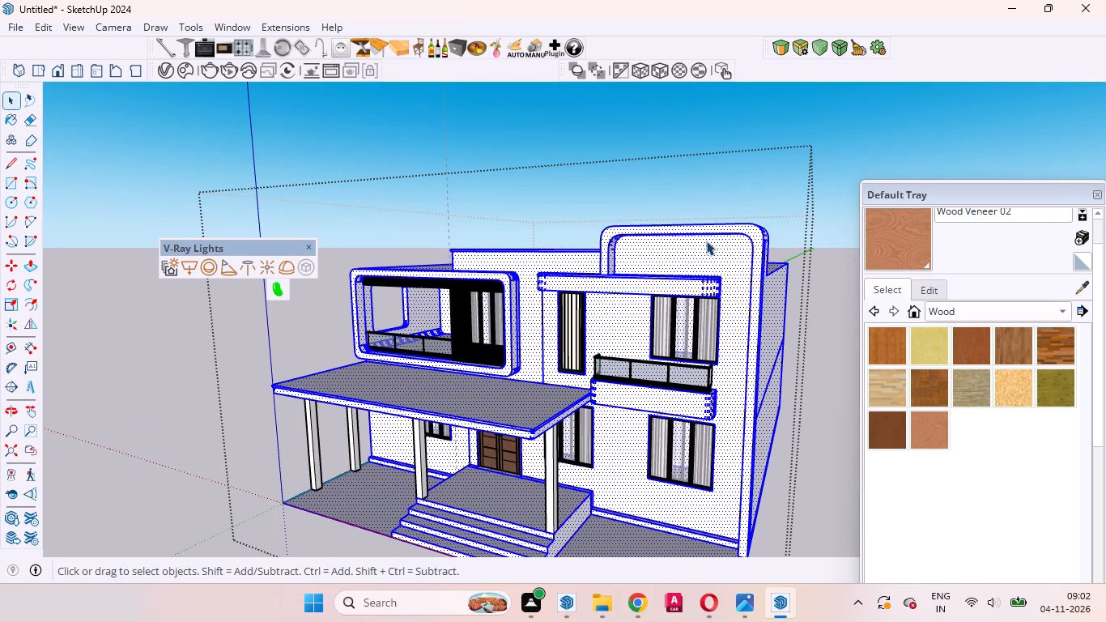
left_click(706, 241)
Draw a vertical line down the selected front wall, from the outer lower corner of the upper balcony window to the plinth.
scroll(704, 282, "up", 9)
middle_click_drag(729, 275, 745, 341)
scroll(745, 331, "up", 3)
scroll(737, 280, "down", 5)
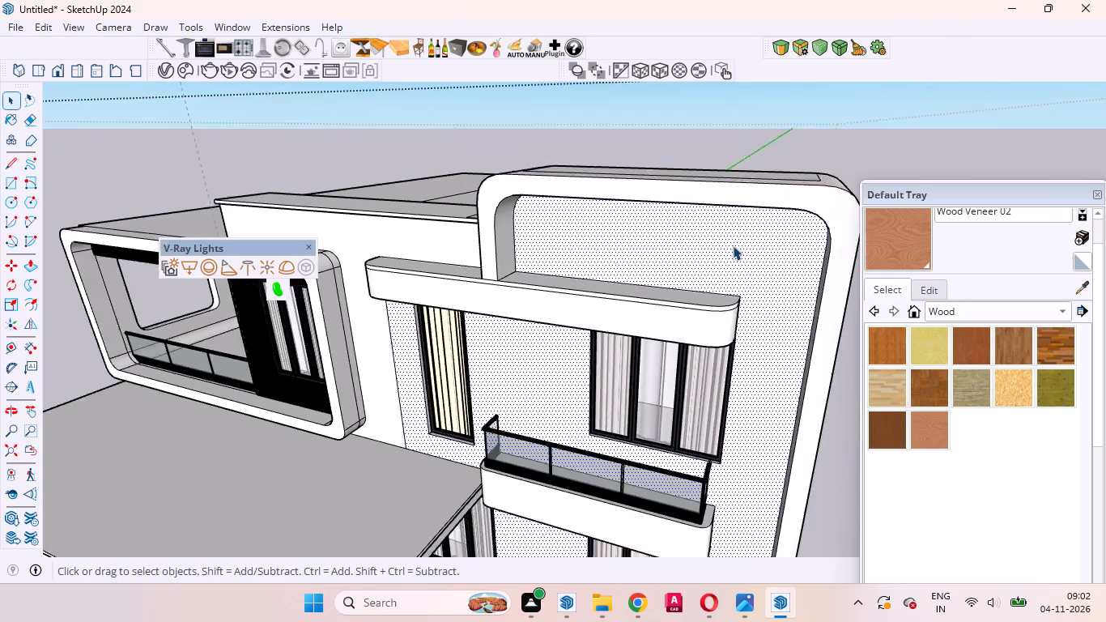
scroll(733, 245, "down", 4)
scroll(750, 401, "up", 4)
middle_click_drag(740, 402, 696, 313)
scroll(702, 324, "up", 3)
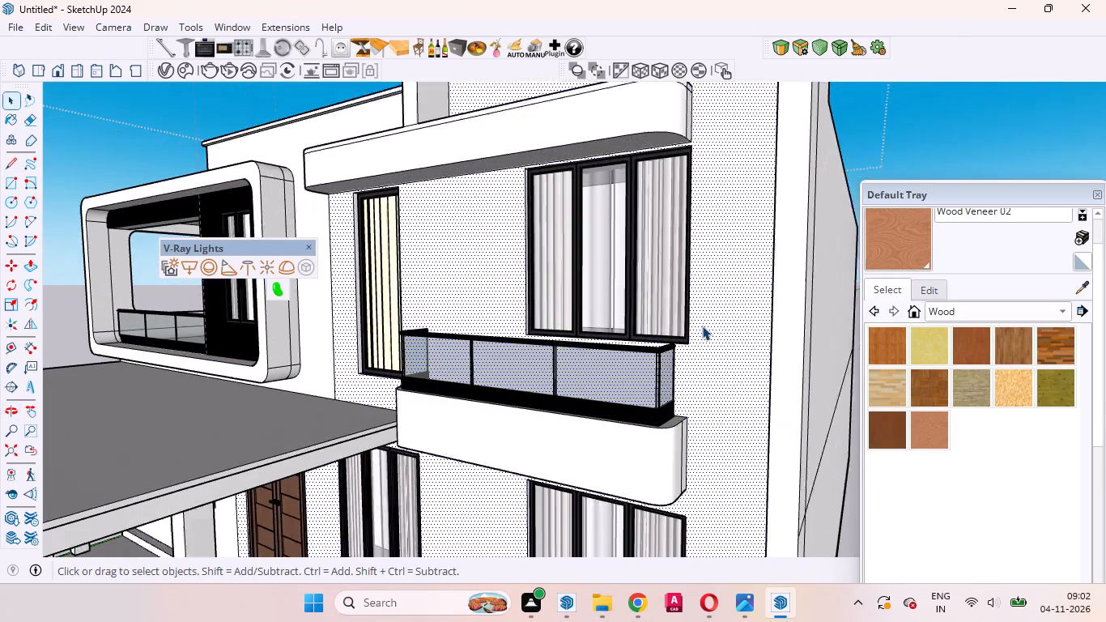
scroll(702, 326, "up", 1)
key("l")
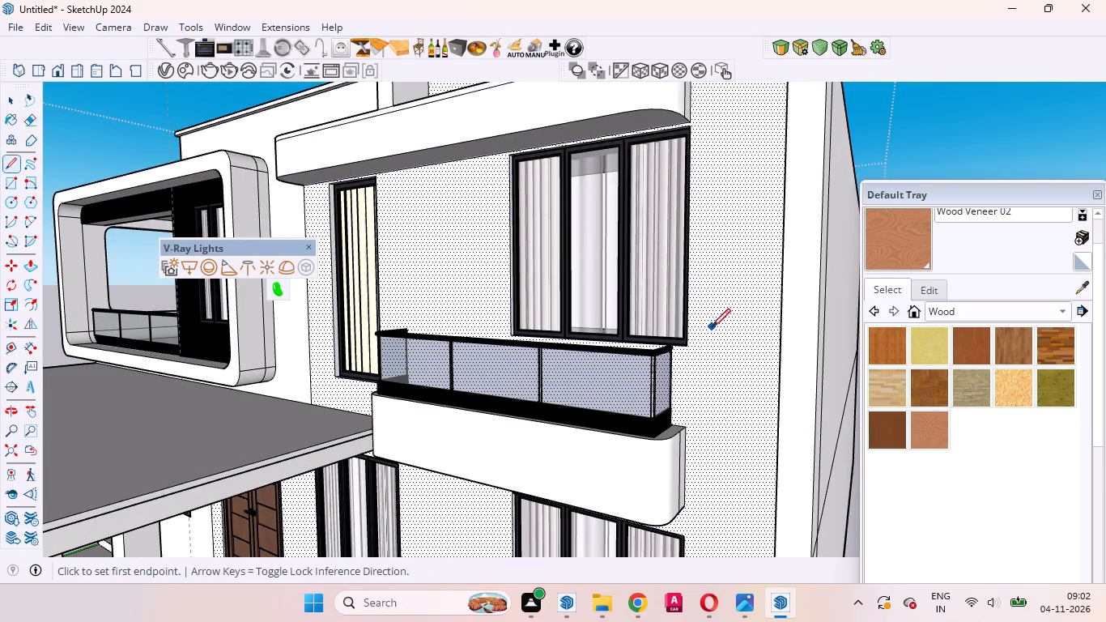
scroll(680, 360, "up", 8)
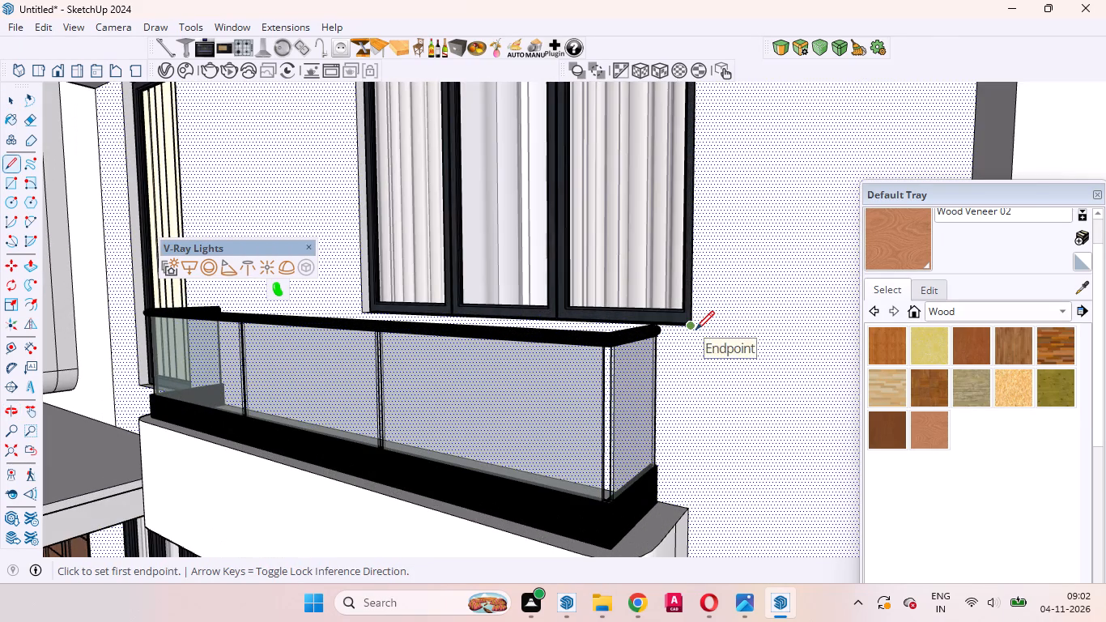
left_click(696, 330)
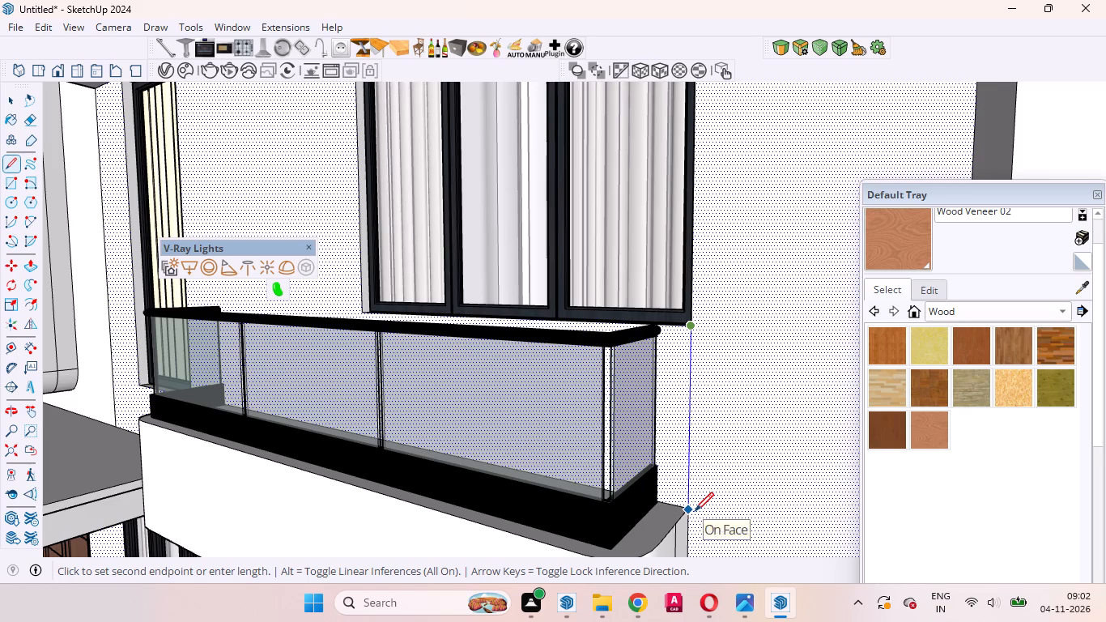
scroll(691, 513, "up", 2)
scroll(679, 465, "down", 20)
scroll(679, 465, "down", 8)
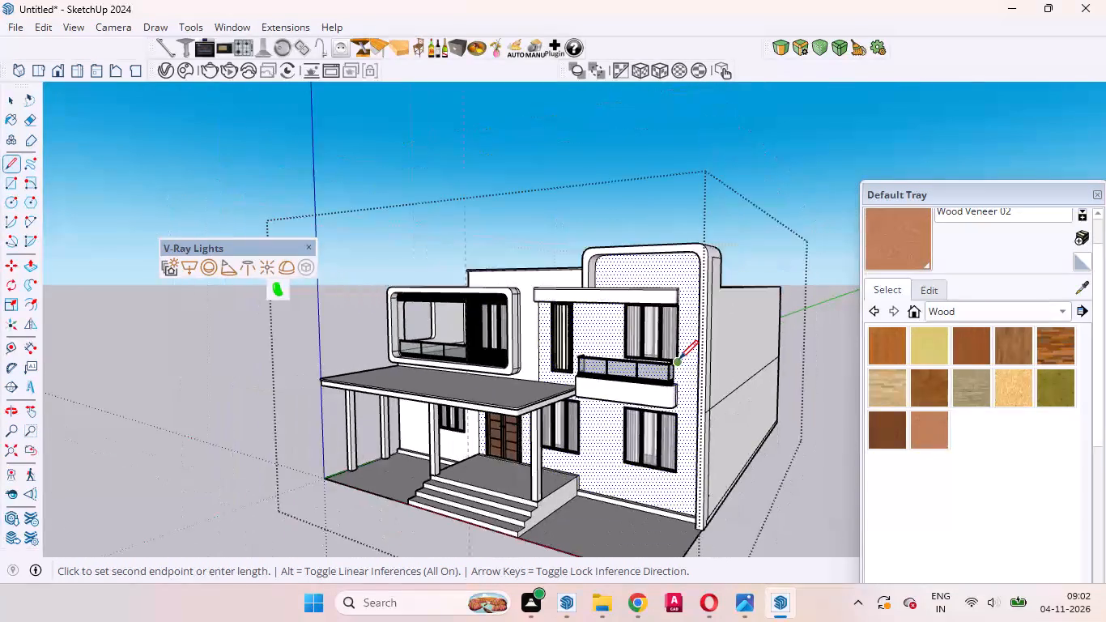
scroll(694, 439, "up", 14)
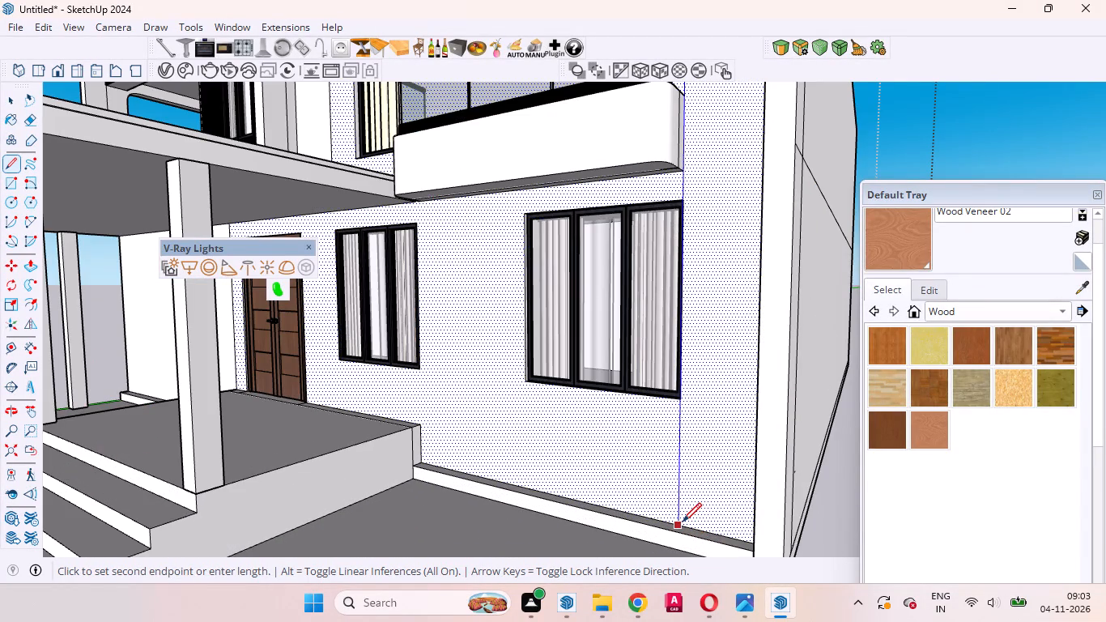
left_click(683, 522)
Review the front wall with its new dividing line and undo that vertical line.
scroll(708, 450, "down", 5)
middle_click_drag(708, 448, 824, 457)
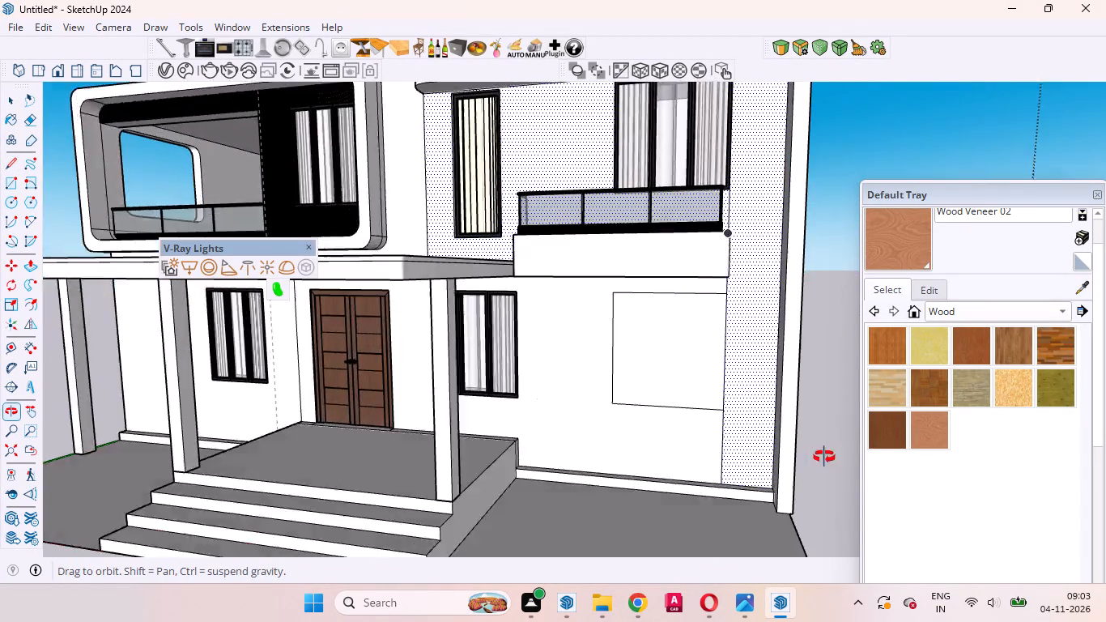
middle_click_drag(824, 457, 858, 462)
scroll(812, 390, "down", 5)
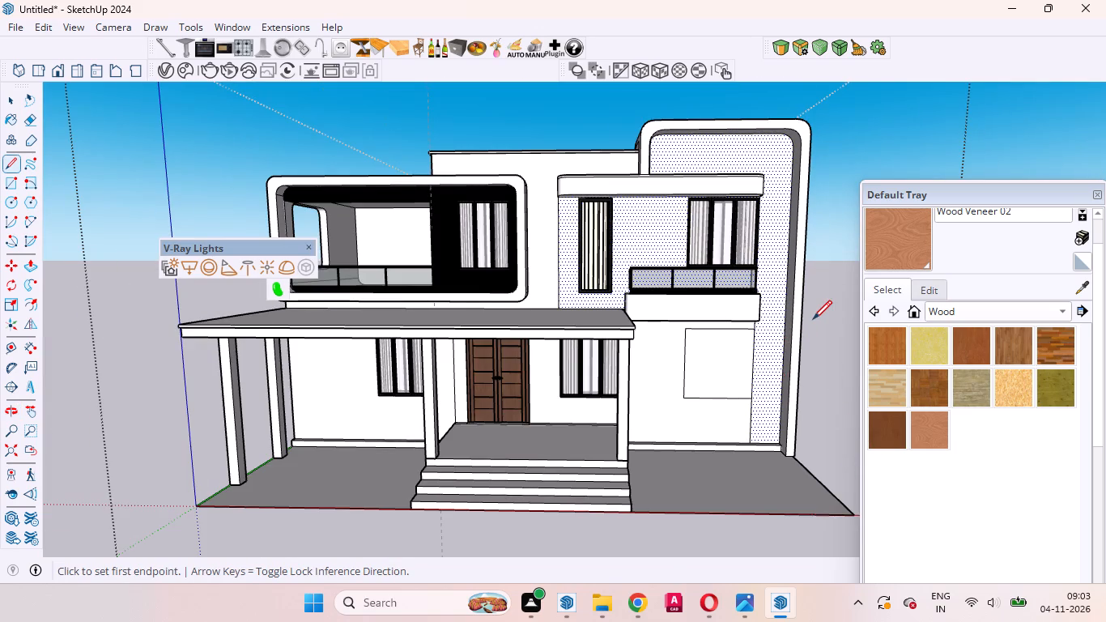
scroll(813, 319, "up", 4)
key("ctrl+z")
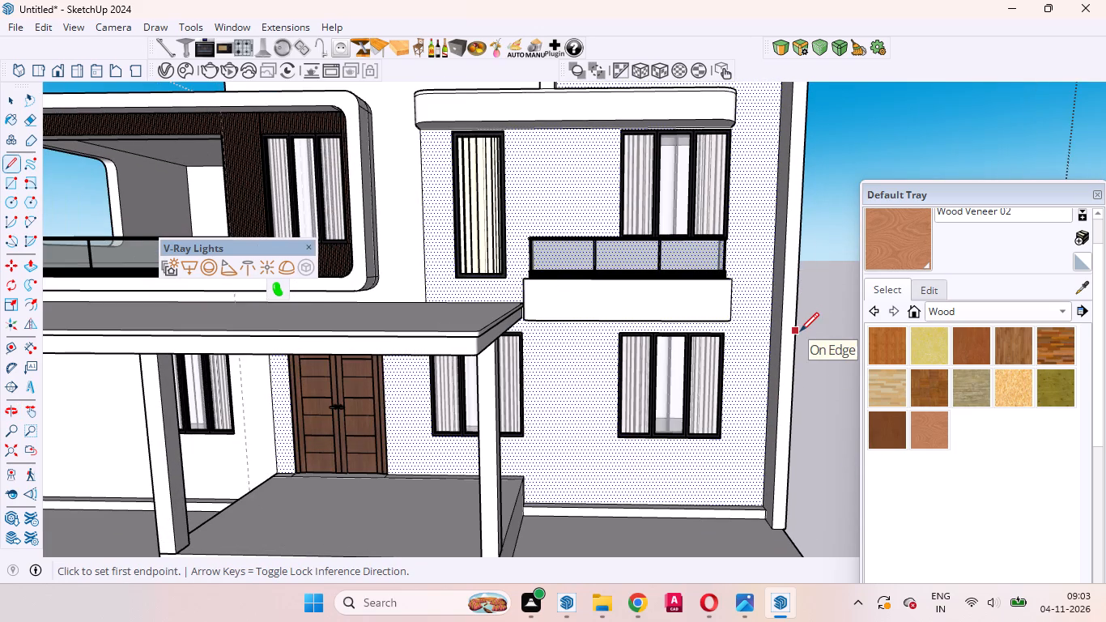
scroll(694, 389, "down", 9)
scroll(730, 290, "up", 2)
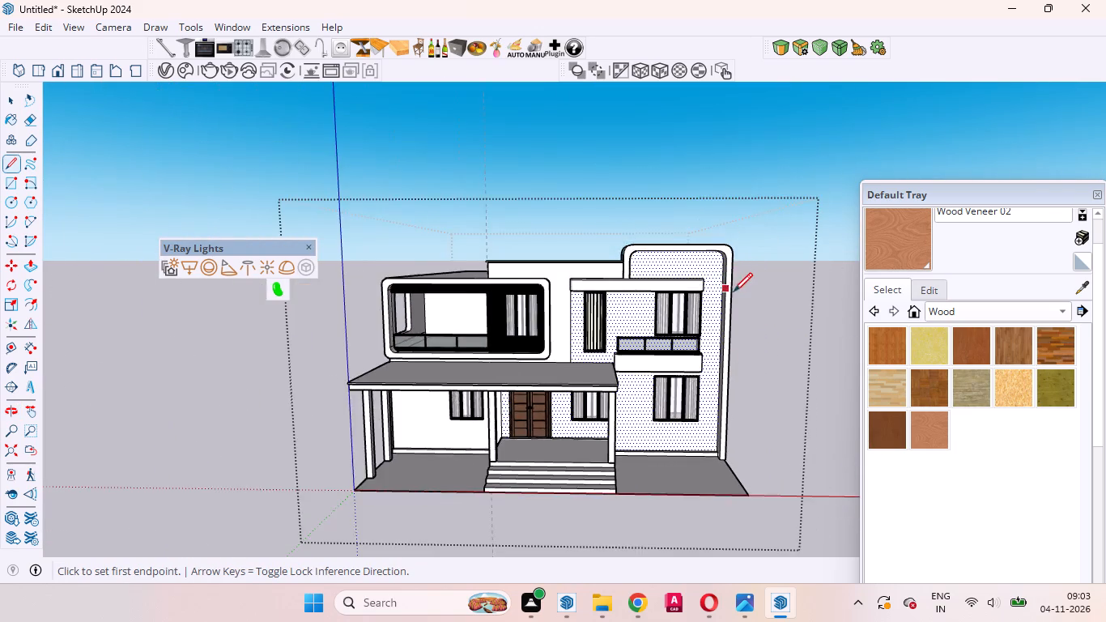
Draw a horizontal line across the front wall from the canopy's upper outer corner to the tall frame's inner edge.
scroll(734, 292, "up", 7)
middle_click_drag(713, 288, 598, 291)
scroll(660, 258, "up", 9)
scroll(661, 257, "down", 1)
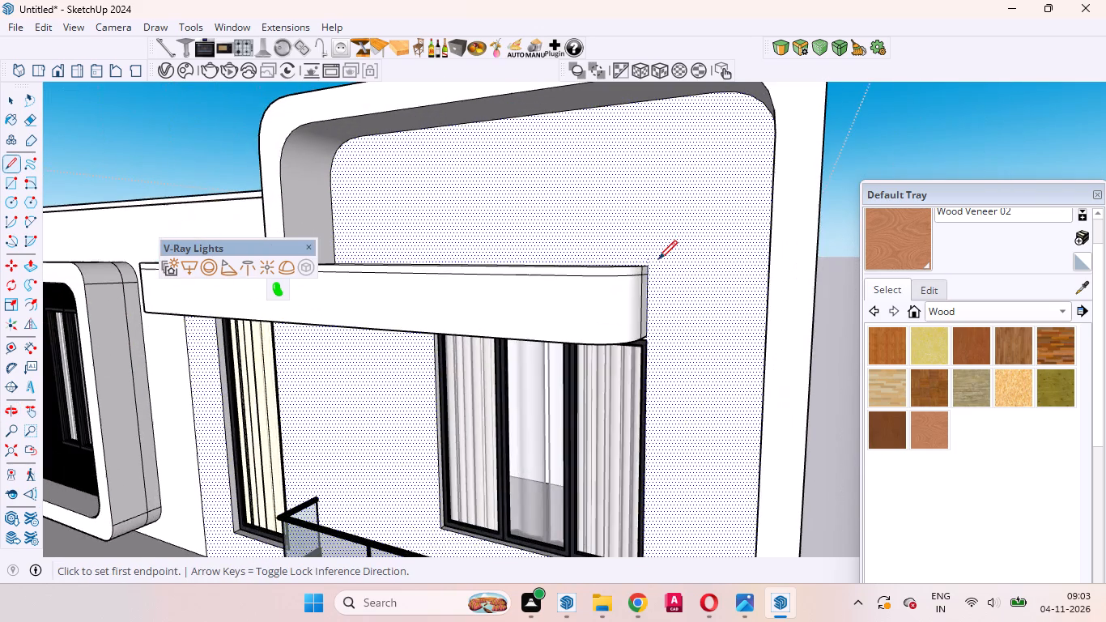
scroll(653, 263, "up", 7)
left_click(644, 270)
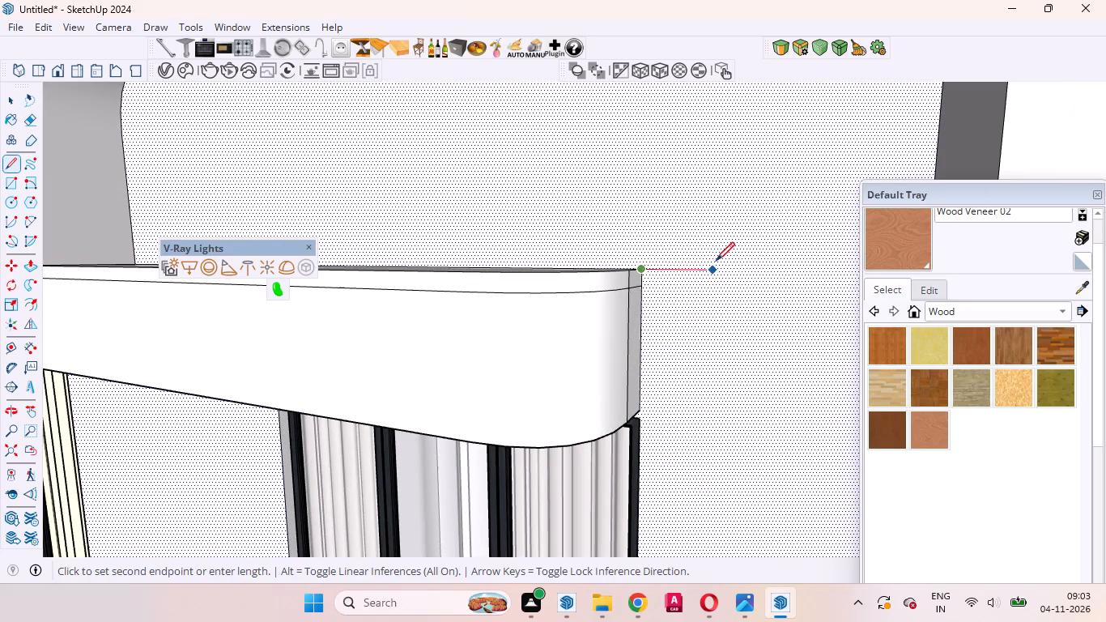
scroll(700, 261, "down", 9)
middle_click_drag(737, 262, 860, 283)
scroll(844, 279, "up", 4)
left_click(828, 273)
scroll(705, 263, "down", 4)
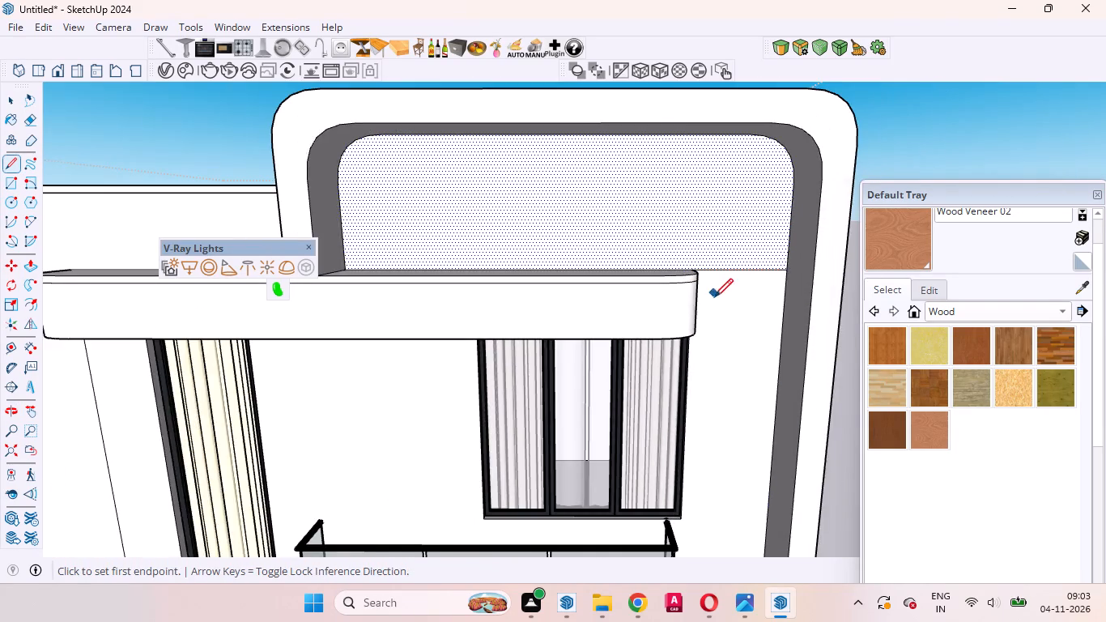
Open the 1001bit Create Vertical Louvres tool for the selected upper wall face and set the louvre depth to 6mm.
middle_click_drag(709, 300, 598, 194)
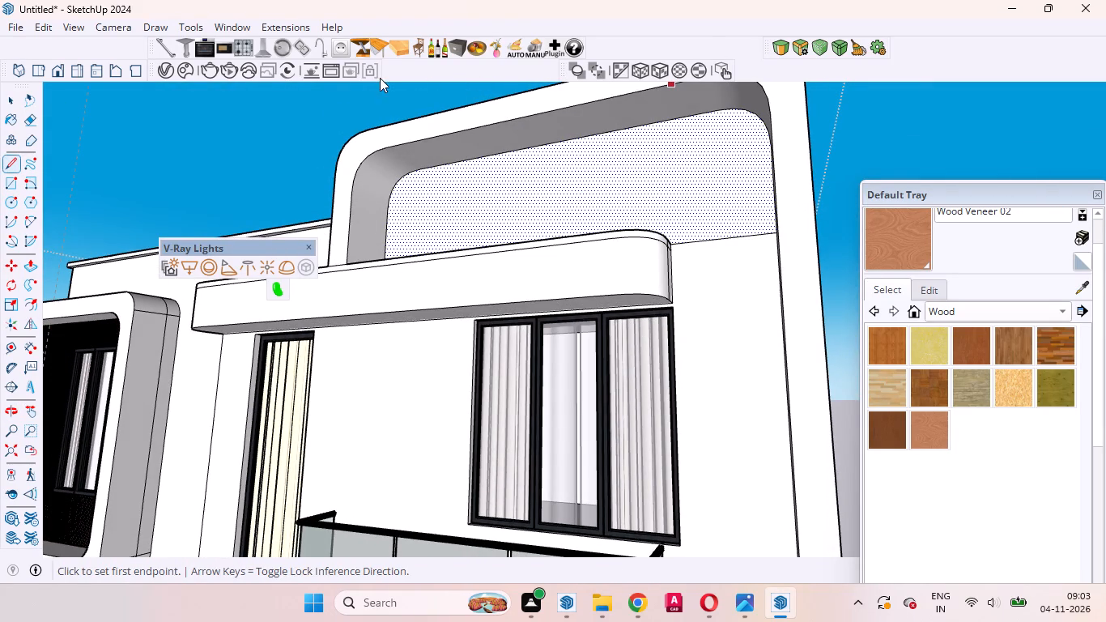
right_click(469, 14)
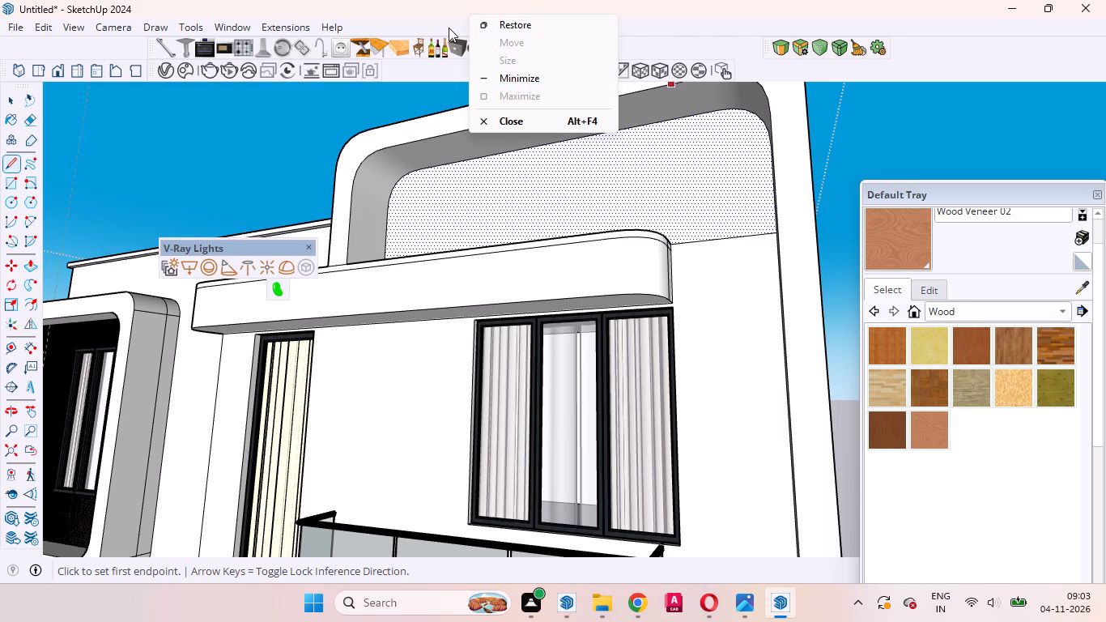
right_click(448, 28)
left_click(482, 13)
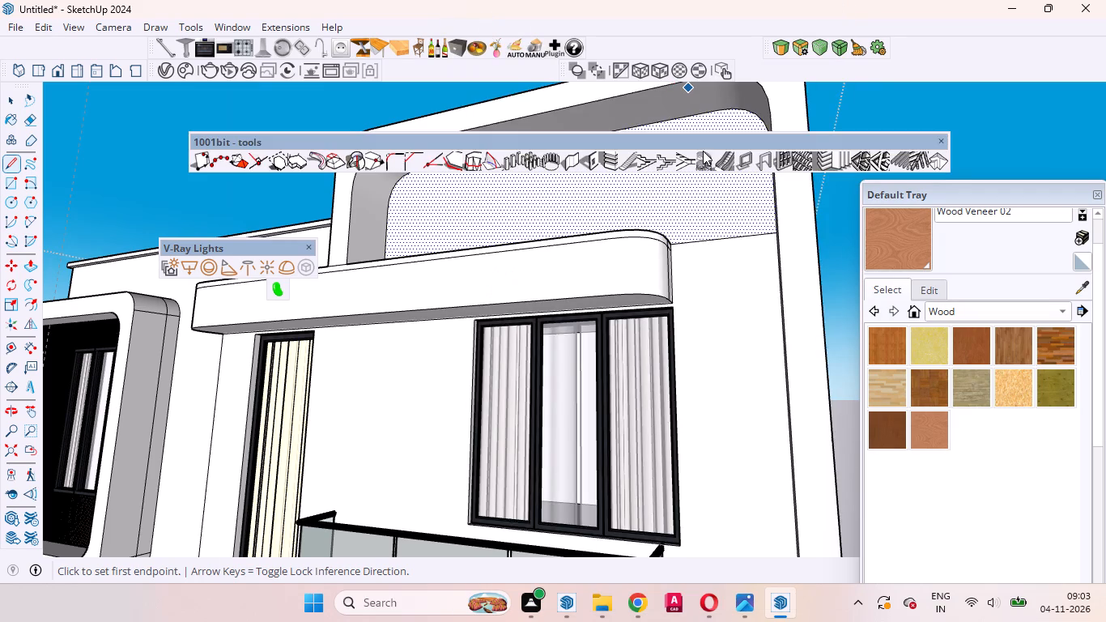
left_click(843, 160)
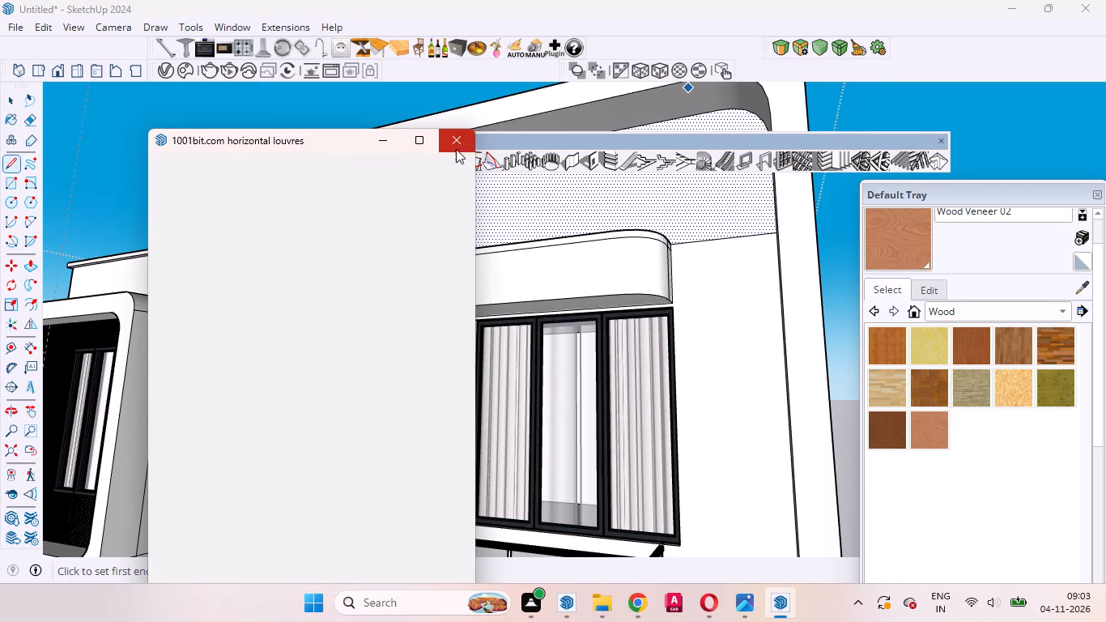
left_click(456, 147)
left_click(838, 159)
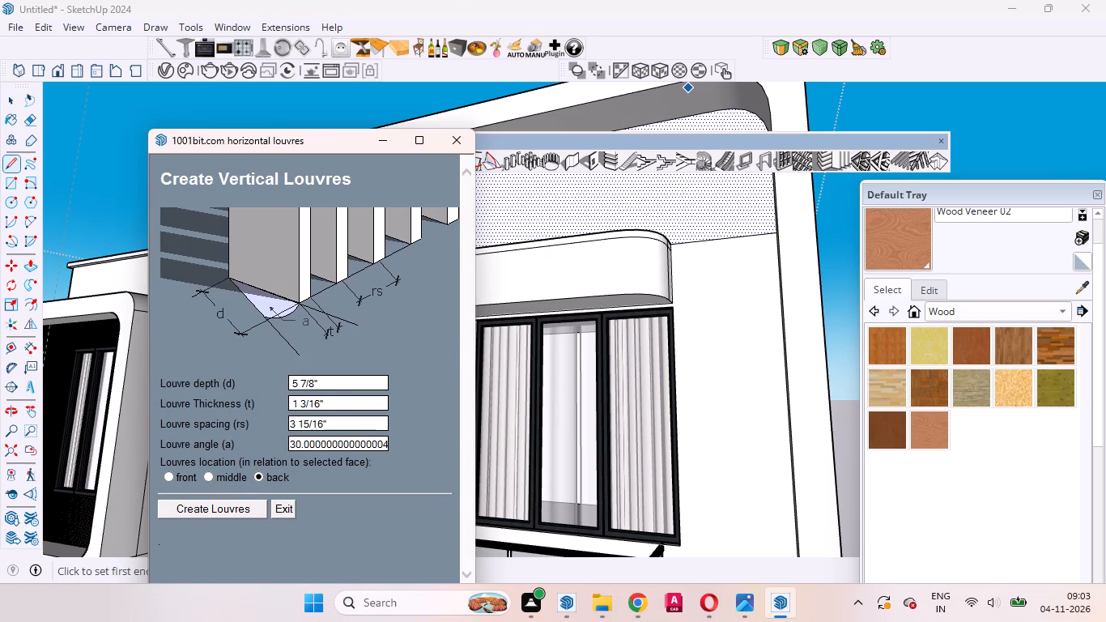
left_click(319, 387)
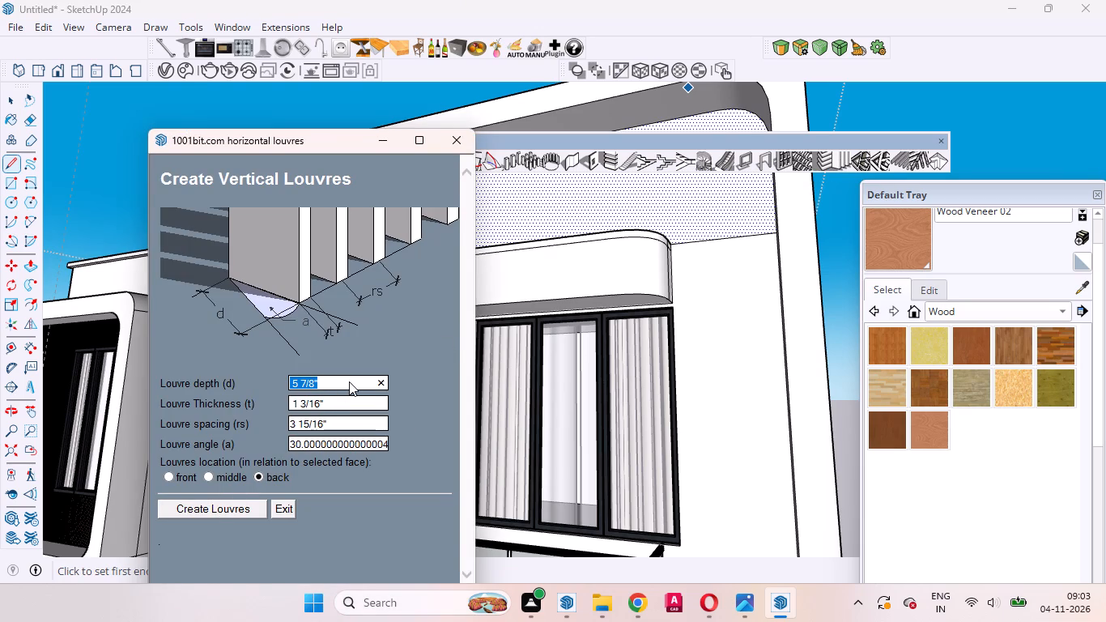
right_click(349, 381)
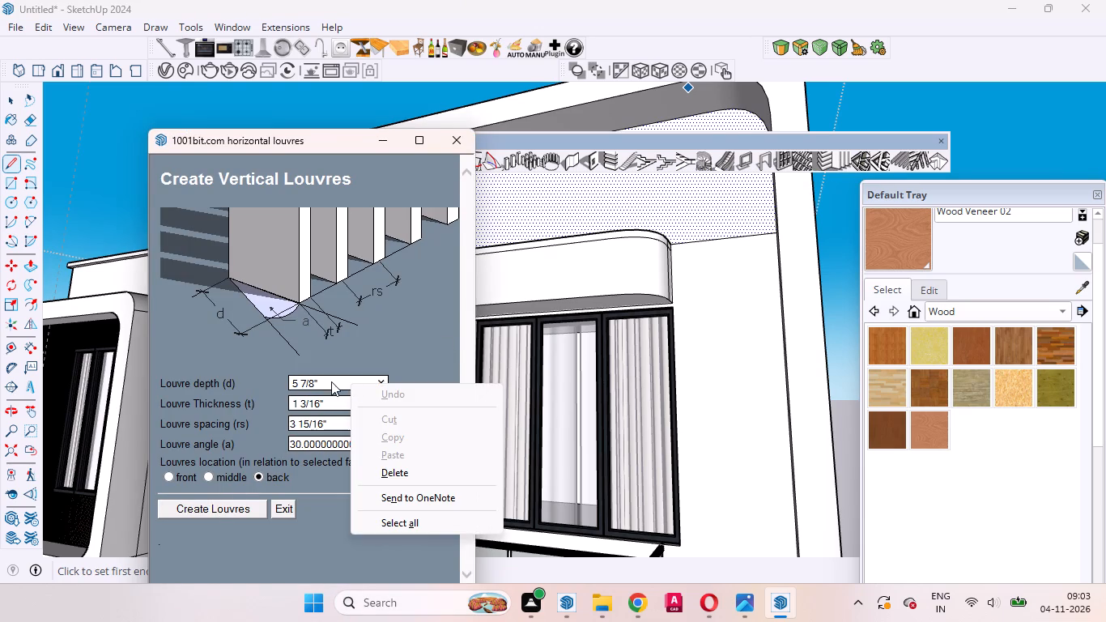
left_click(331, 381)
key("BackSpace")
key("BackSpace")
key("BackSpace")
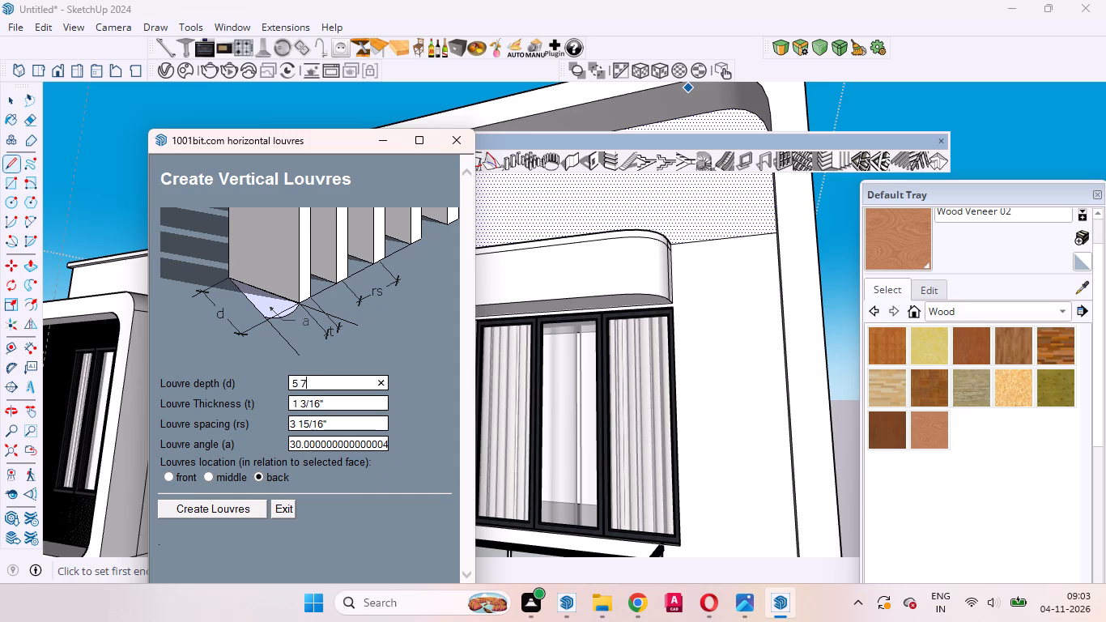
key("BackSpace")
key("BackSpace")
key("BackSpace")
type("6mm")
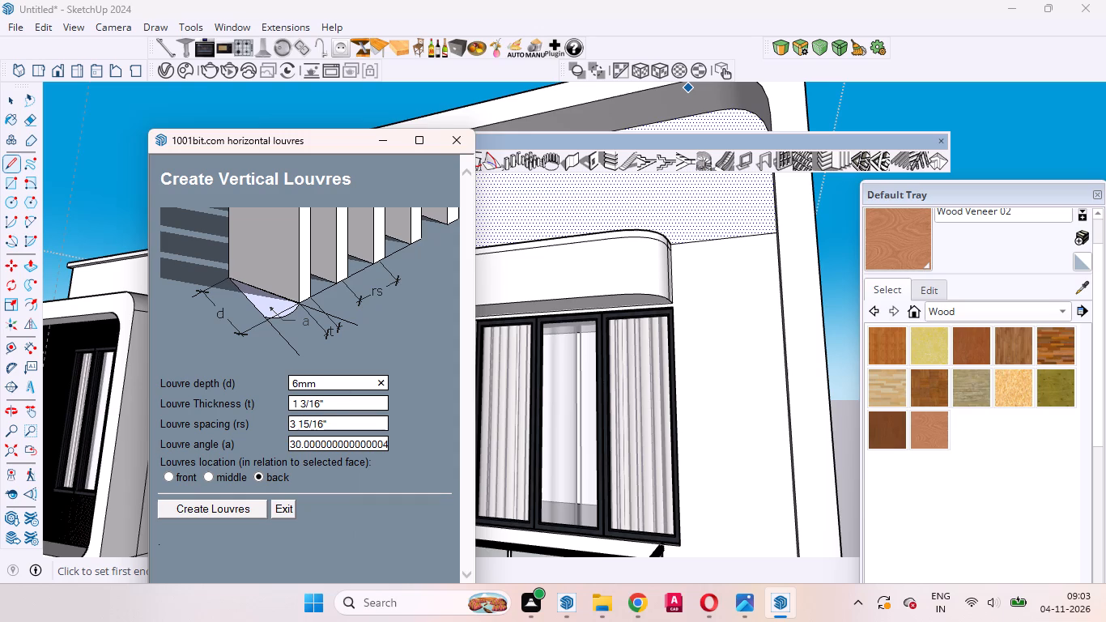
Set louvre thickness 1, spacing 1.3, angle 0 and location front, and create the vertical louvres on the upper wall face.
left_click(334, 402)
key("BackSpace")
key("1")
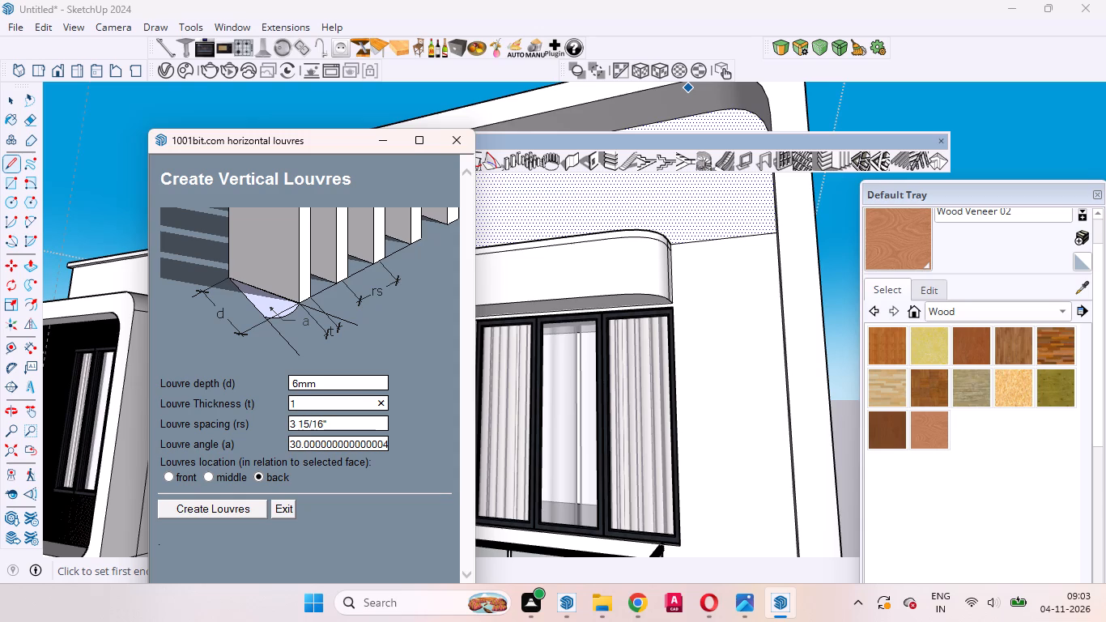
left_click(333, 421)
key("BackSpace")
key("1")
type(".3")
left_click(365, 437)
key("BackSpace")
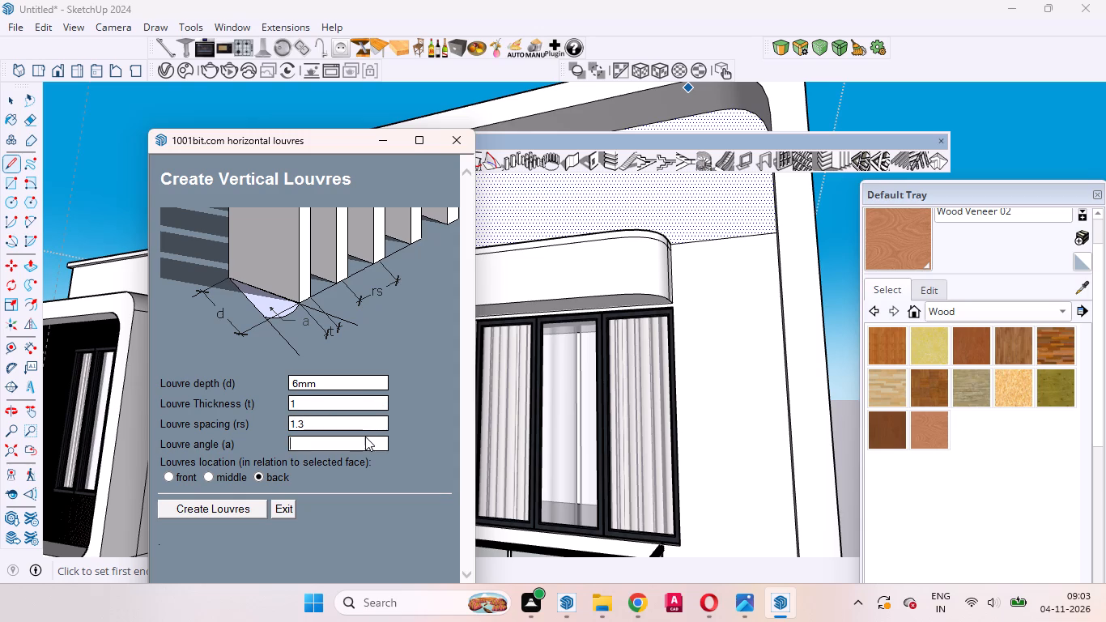
key("0")
left_click(172, 475)
left_click(185, 505)
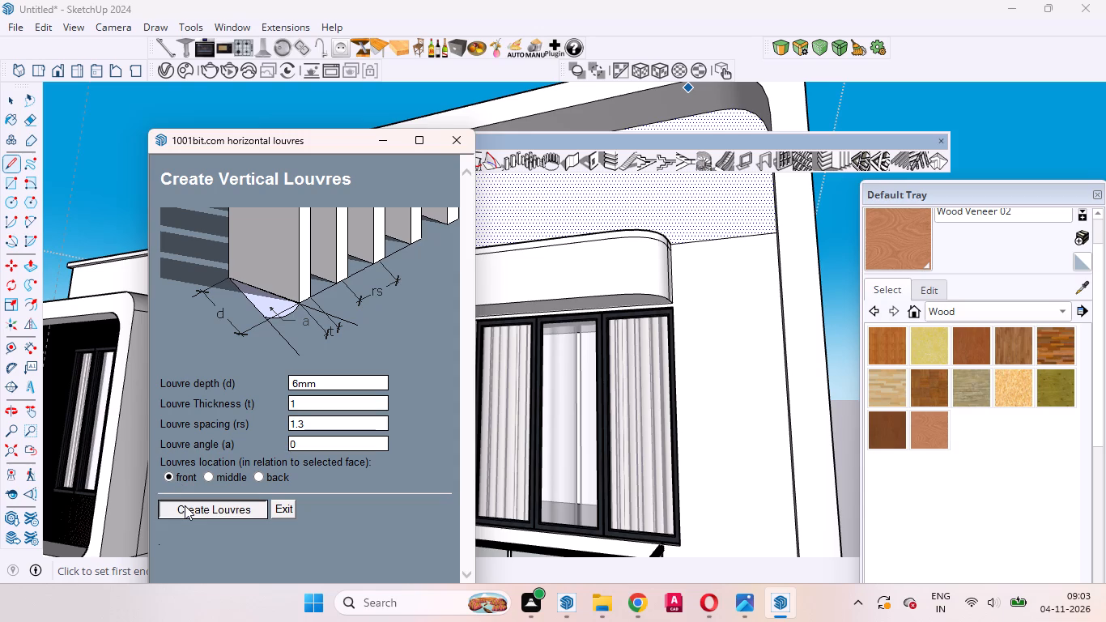
scroll(419, 420, "down", 5)
scroll(629, 401, "up", 4)
left_click(581, 365)
scroll(580, 357, "up", 4)
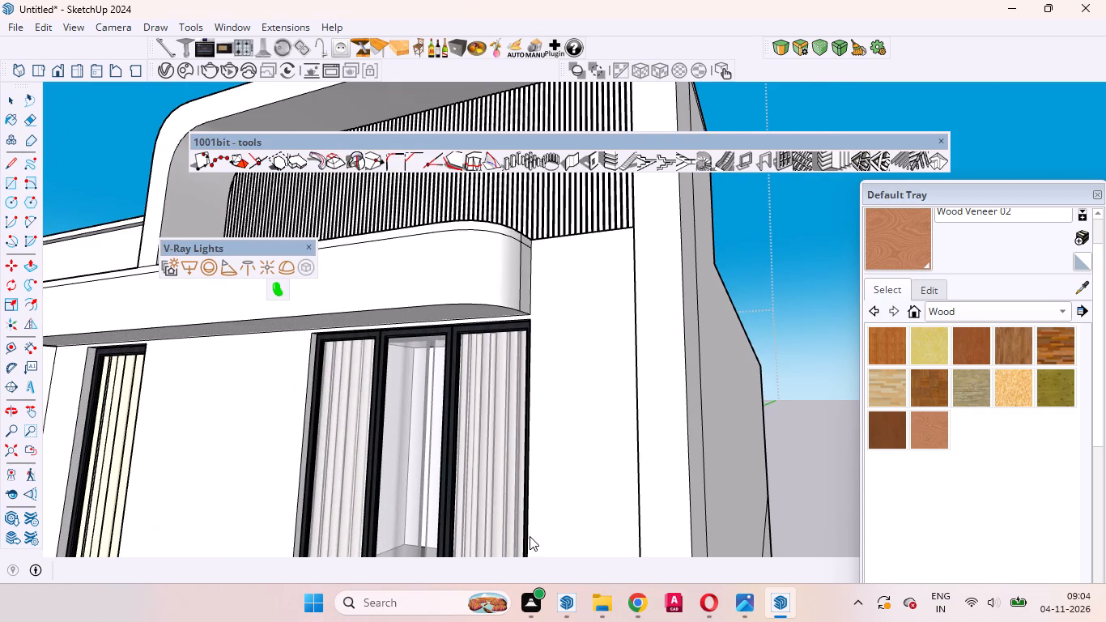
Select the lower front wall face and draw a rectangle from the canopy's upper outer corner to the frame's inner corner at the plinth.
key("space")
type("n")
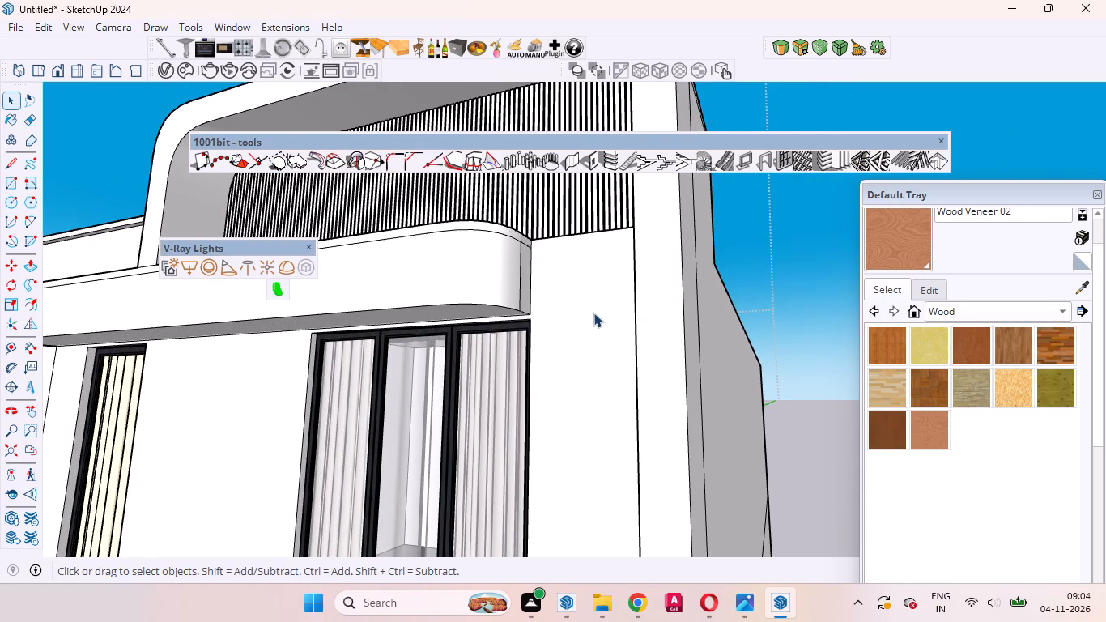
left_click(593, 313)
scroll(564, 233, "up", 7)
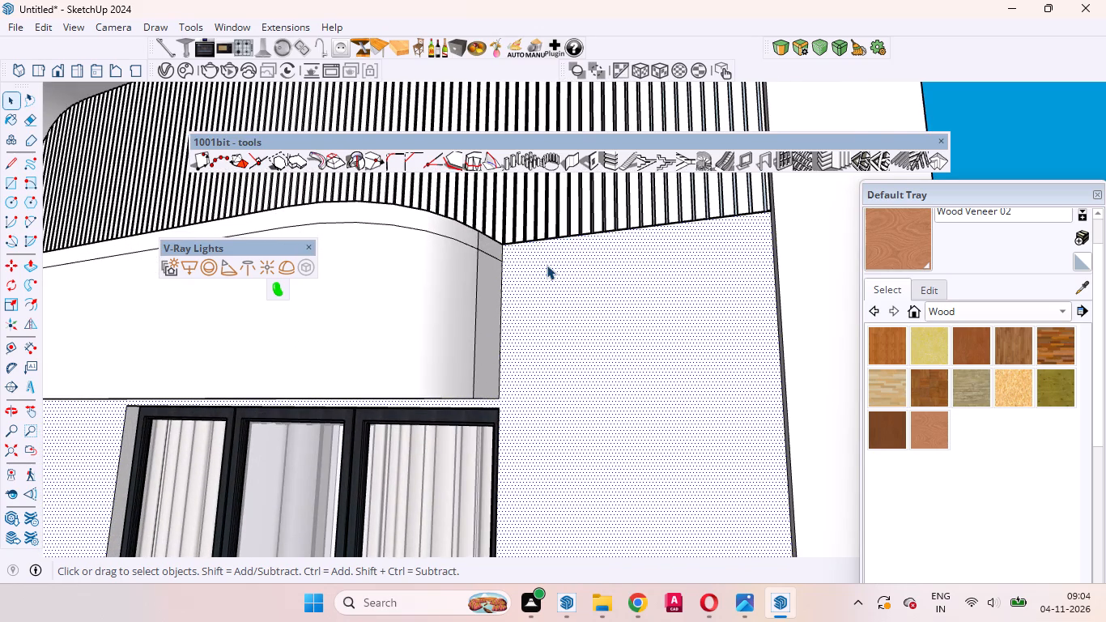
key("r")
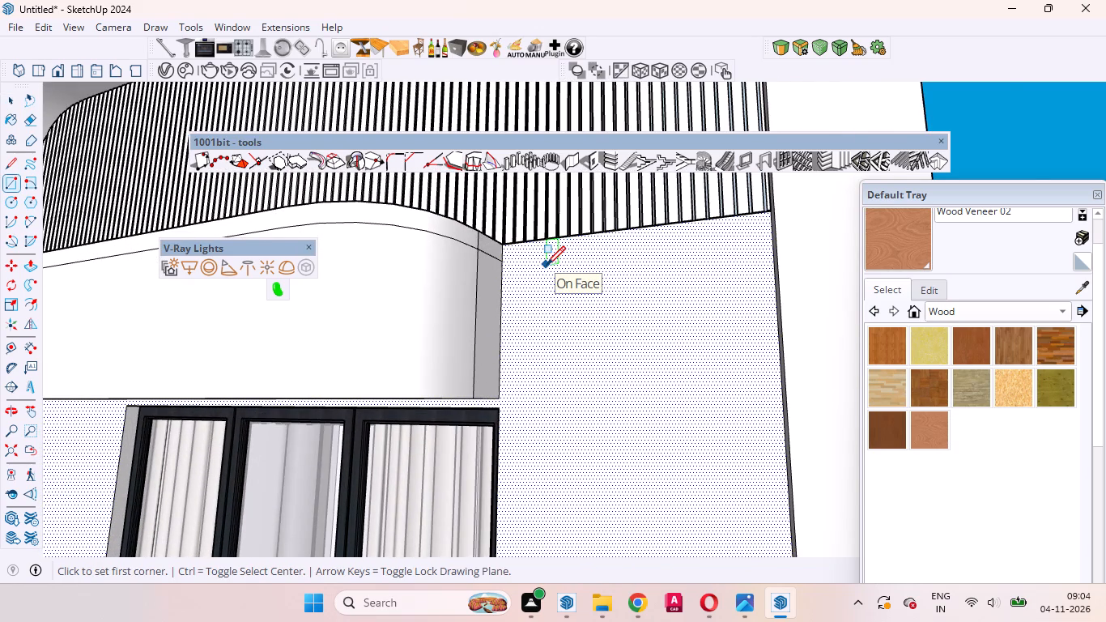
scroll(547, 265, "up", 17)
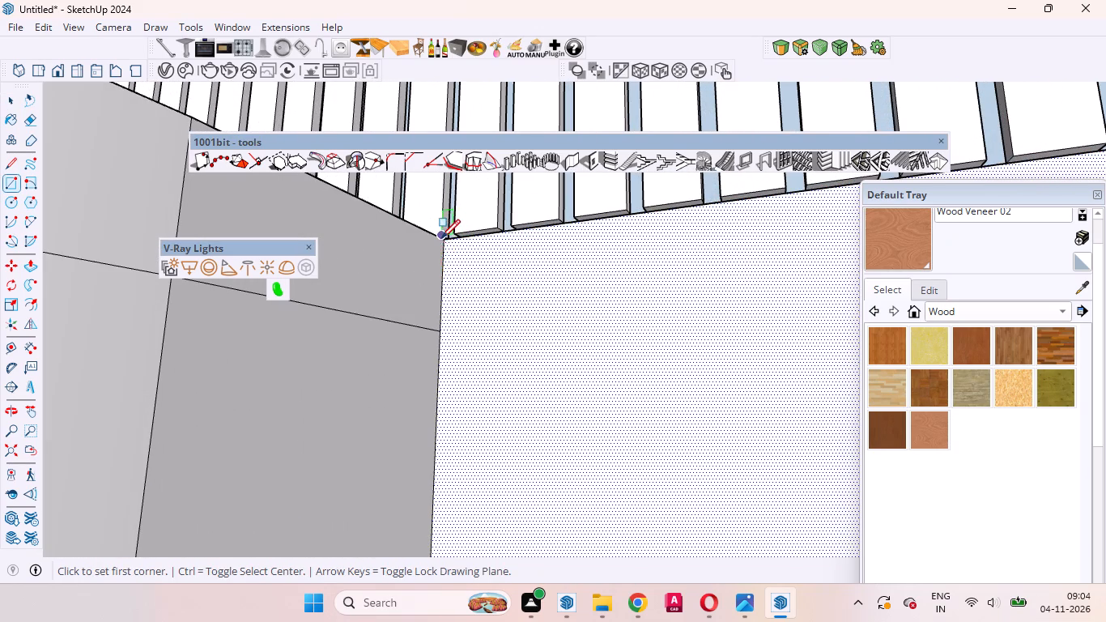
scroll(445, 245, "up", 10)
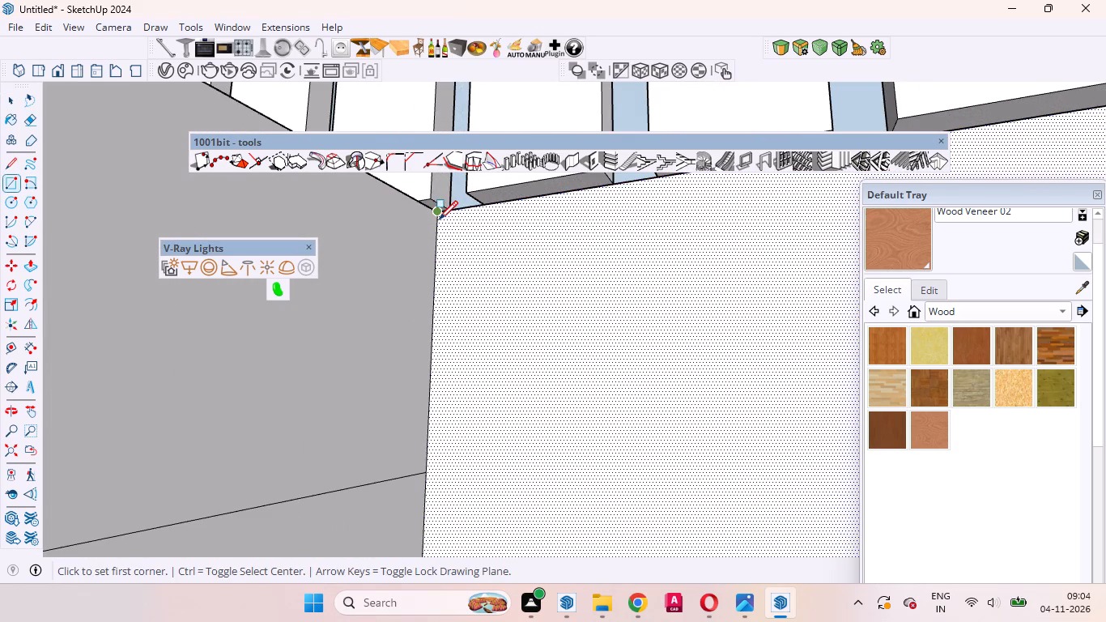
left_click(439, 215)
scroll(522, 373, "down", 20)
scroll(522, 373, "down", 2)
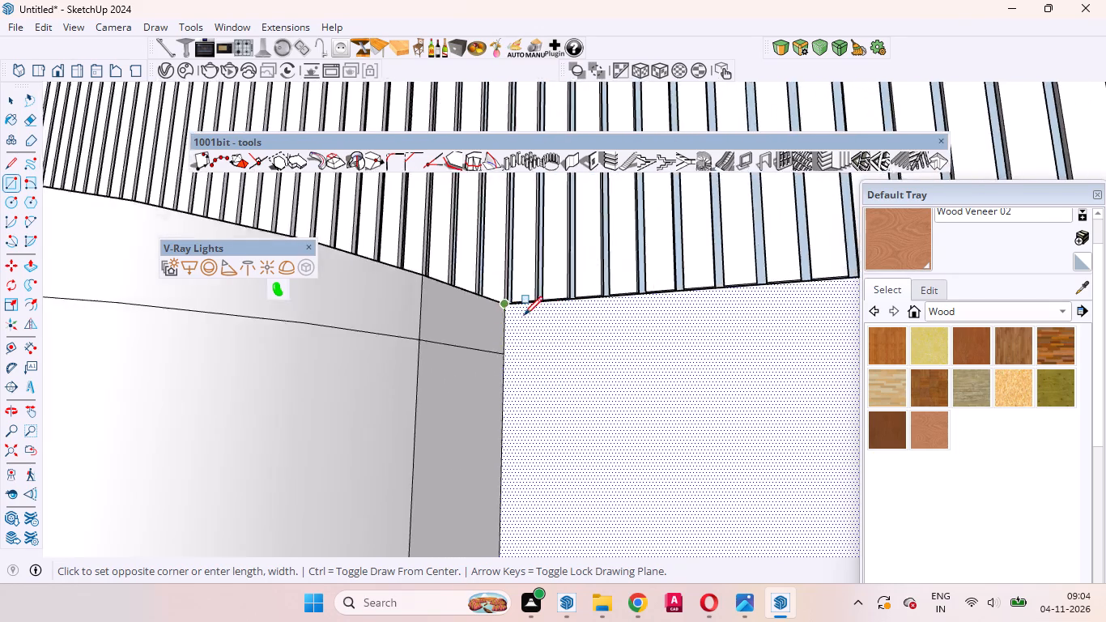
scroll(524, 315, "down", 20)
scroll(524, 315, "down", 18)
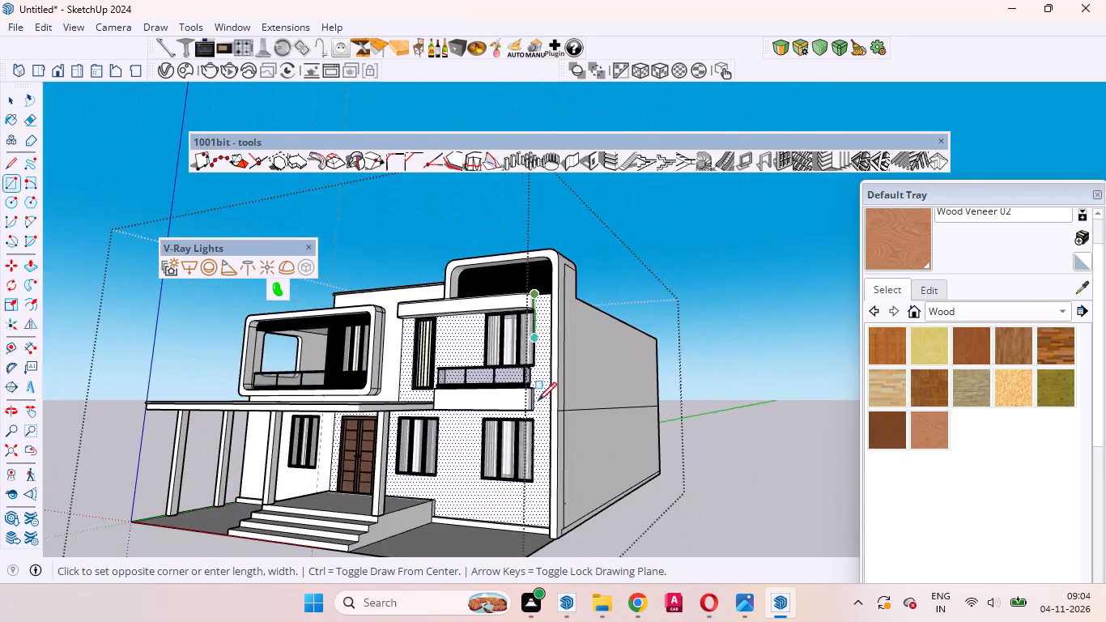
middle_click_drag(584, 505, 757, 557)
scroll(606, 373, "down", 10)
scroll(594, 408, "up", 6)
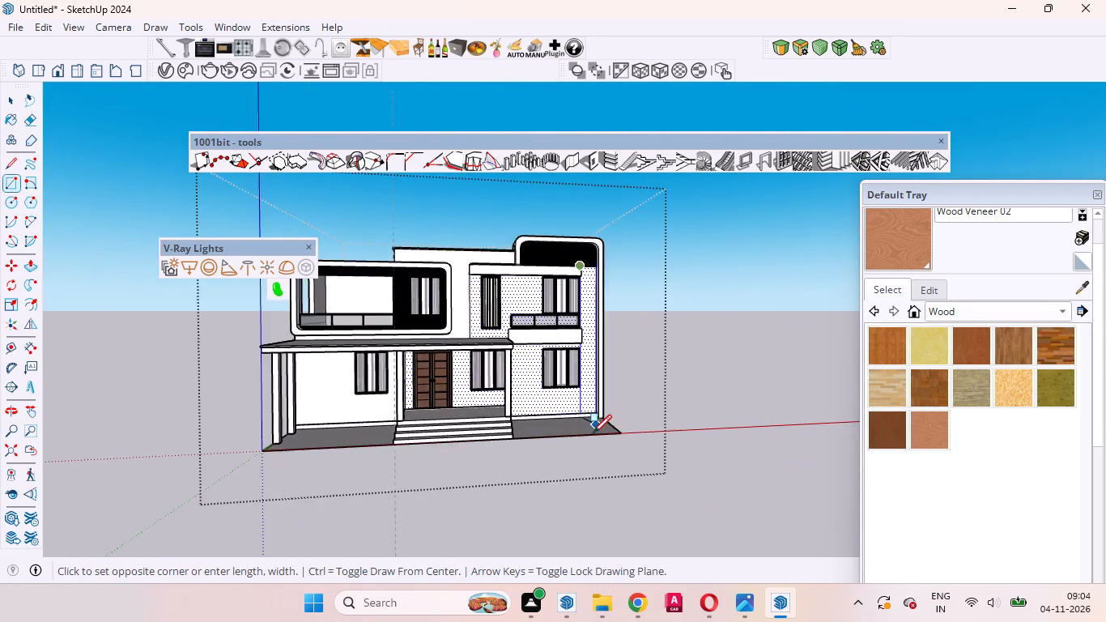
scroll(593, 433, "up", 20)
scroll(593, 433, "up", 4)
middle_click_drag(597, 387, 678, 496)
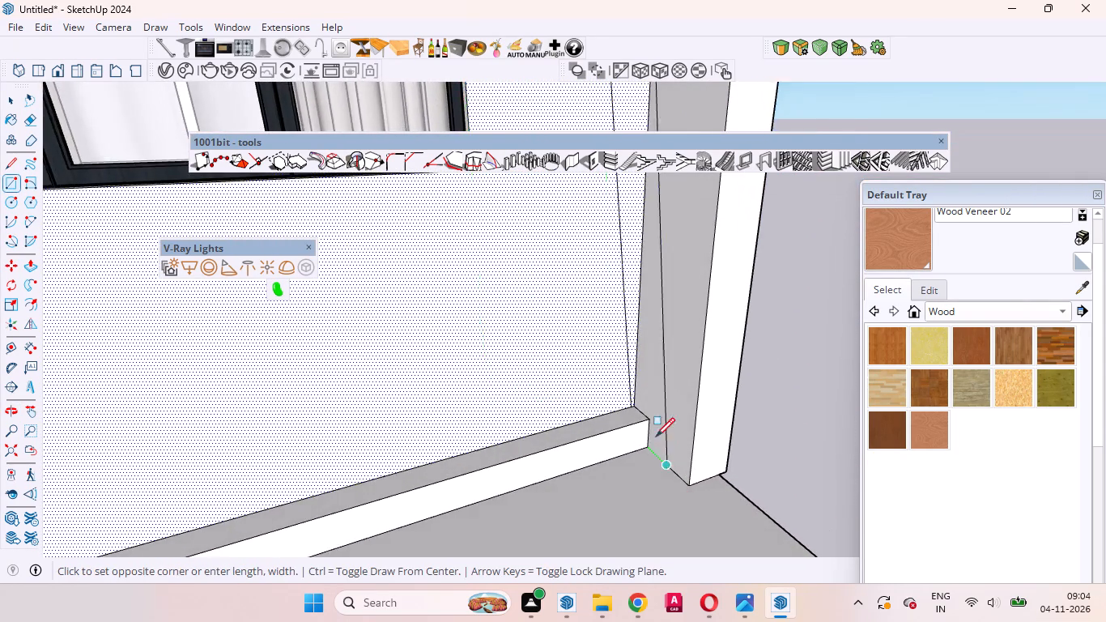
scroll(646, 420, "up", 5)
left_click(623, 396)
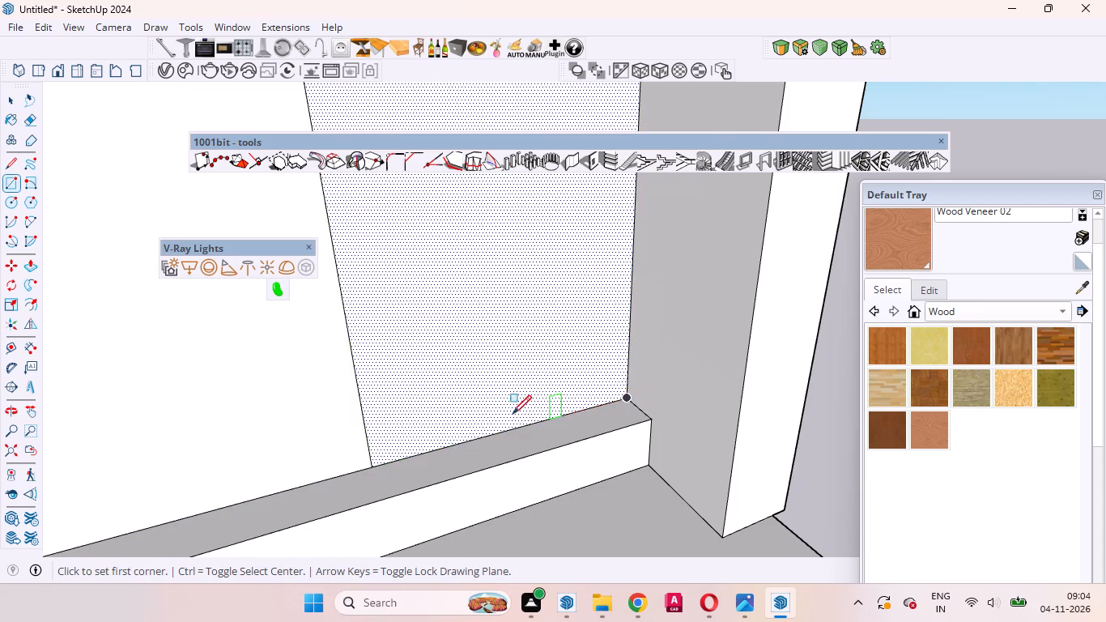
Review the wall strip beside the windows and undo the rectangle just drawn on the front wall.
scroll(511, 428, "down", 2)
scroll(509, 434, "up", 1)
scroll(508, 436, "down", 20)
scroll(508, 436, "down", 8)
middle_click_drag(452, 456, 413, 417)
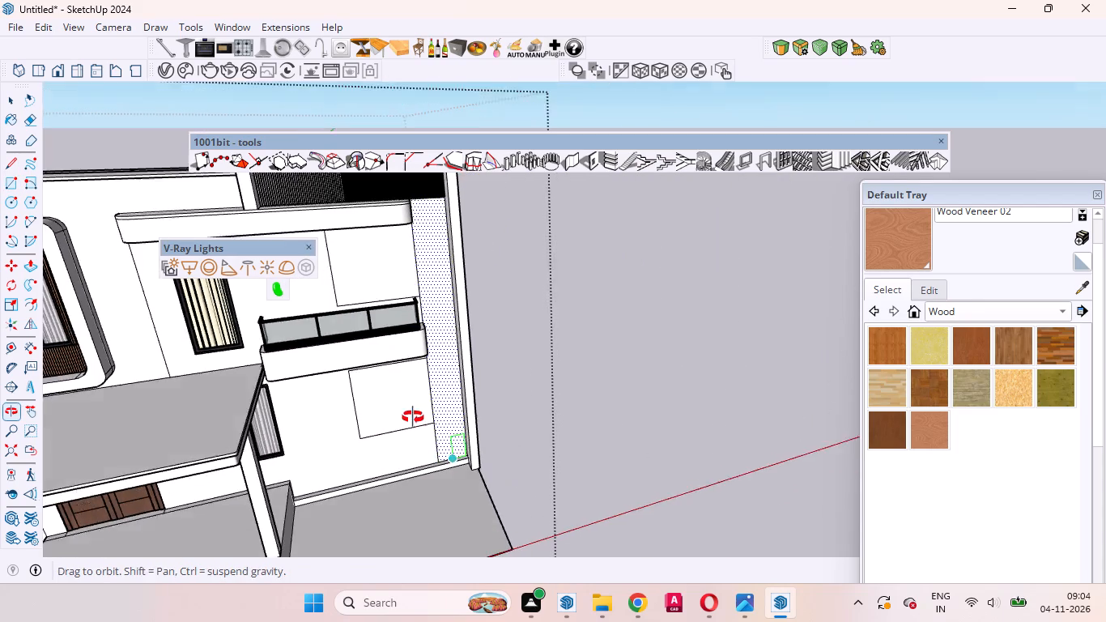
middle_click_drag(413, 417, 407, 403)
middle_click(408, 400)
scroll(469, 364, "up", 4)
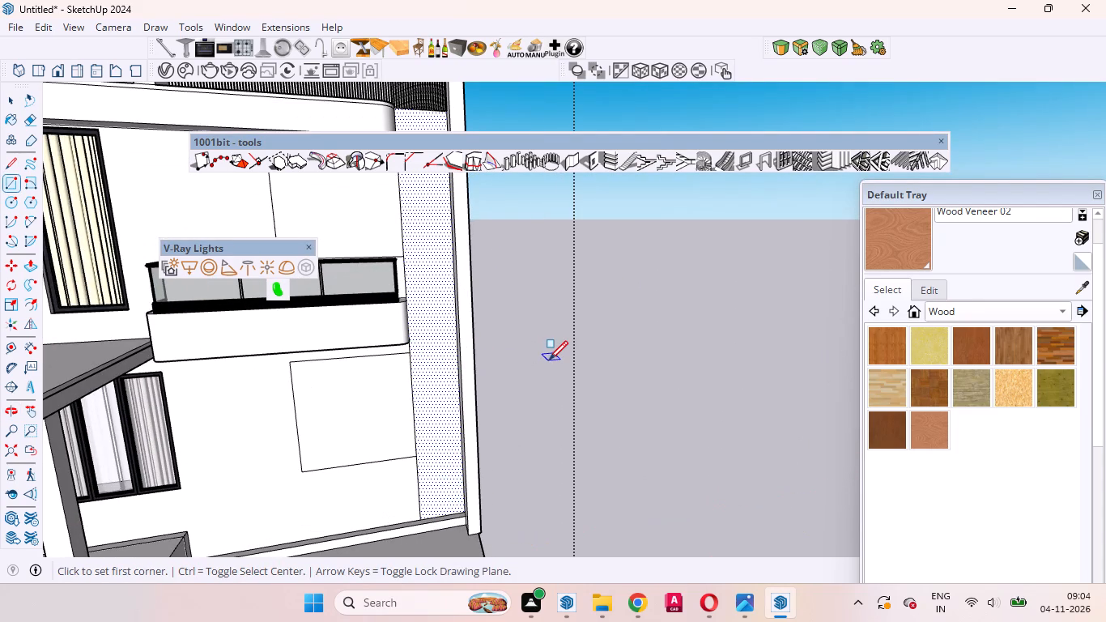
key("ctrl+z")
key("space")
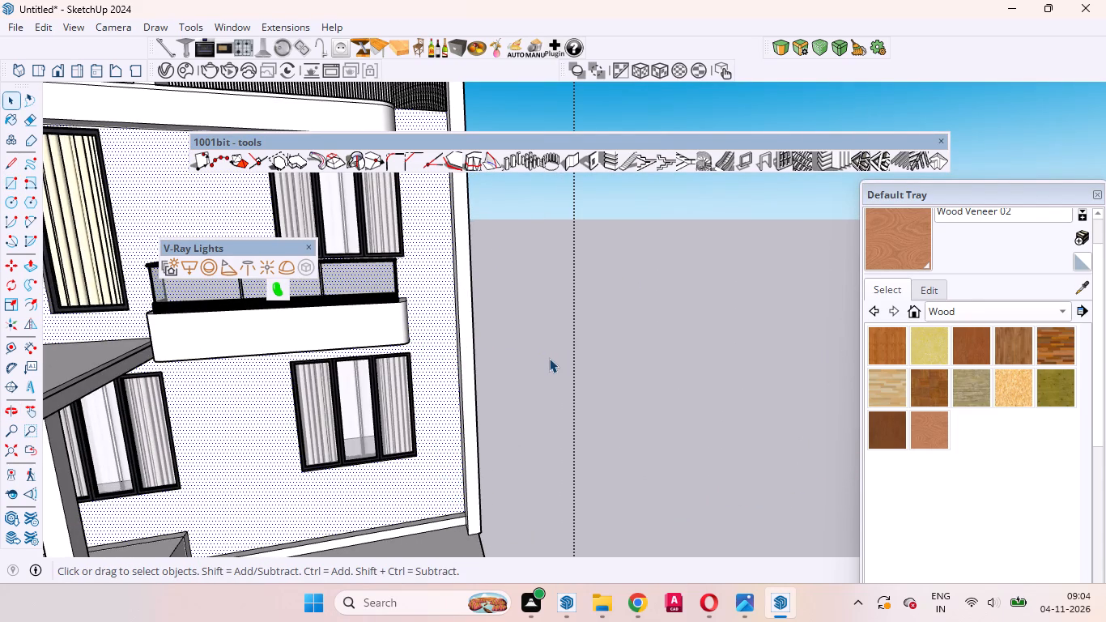
Draw a short vertical line on the front wall from the canopy's lower outer corner to the upper window's top outer corner.
scroll(541, 465, "down", 4)
middle_click_drag(411, 367, 325, 291)
scroll(452, 263, "up", 4)
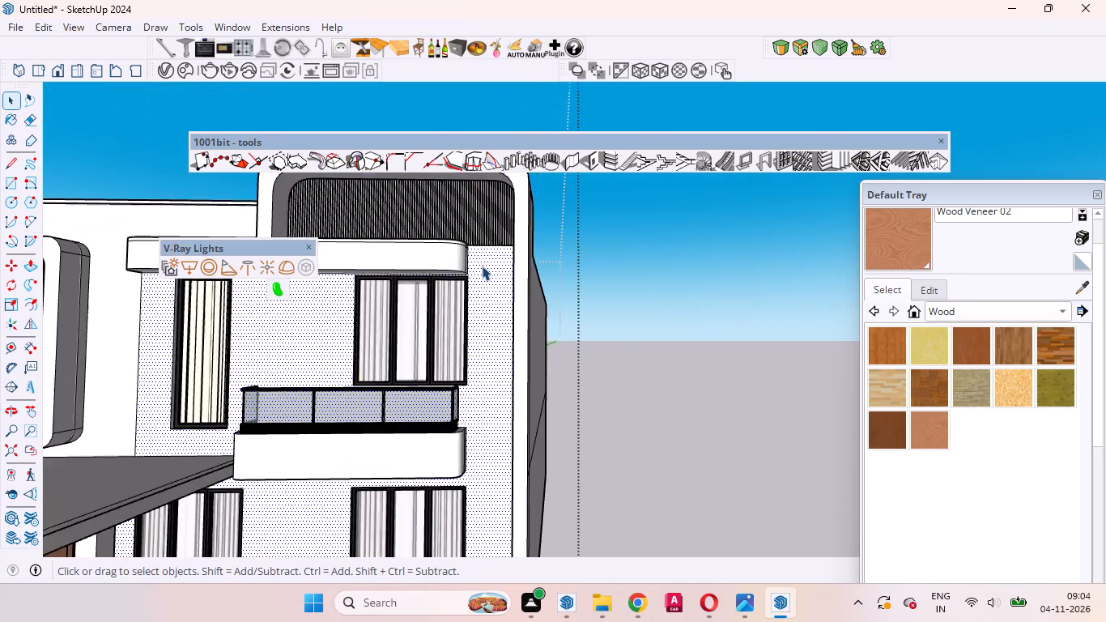
scroll(482, 266, "up", 17)
middle_click_drag(445, 310, 503, 236)
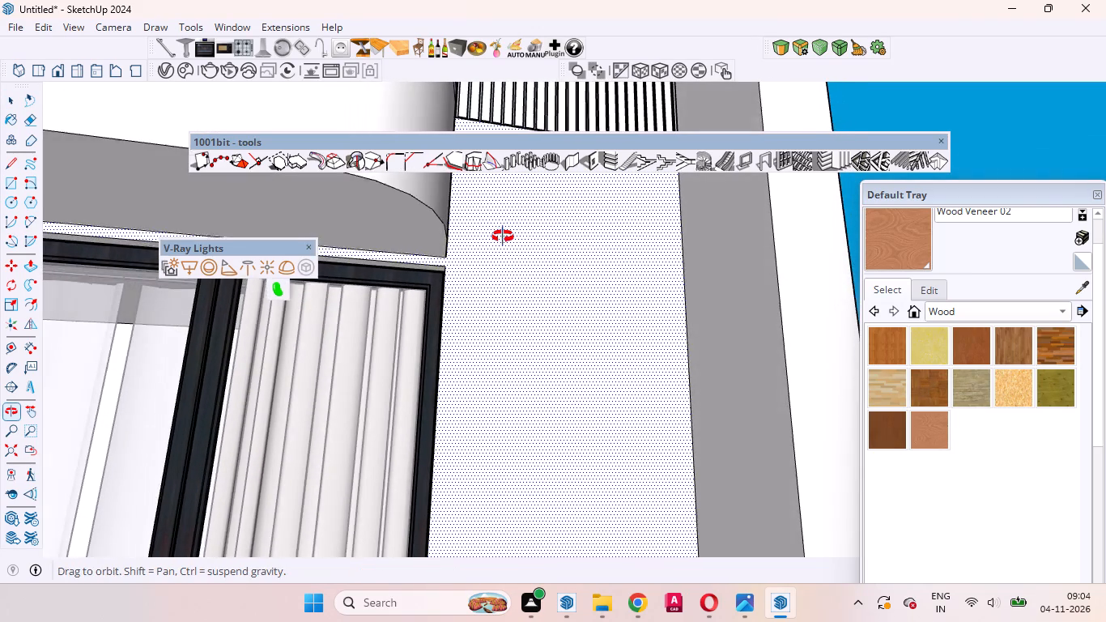
middle_click_drag(503, 236, 500, 236)
key("l")
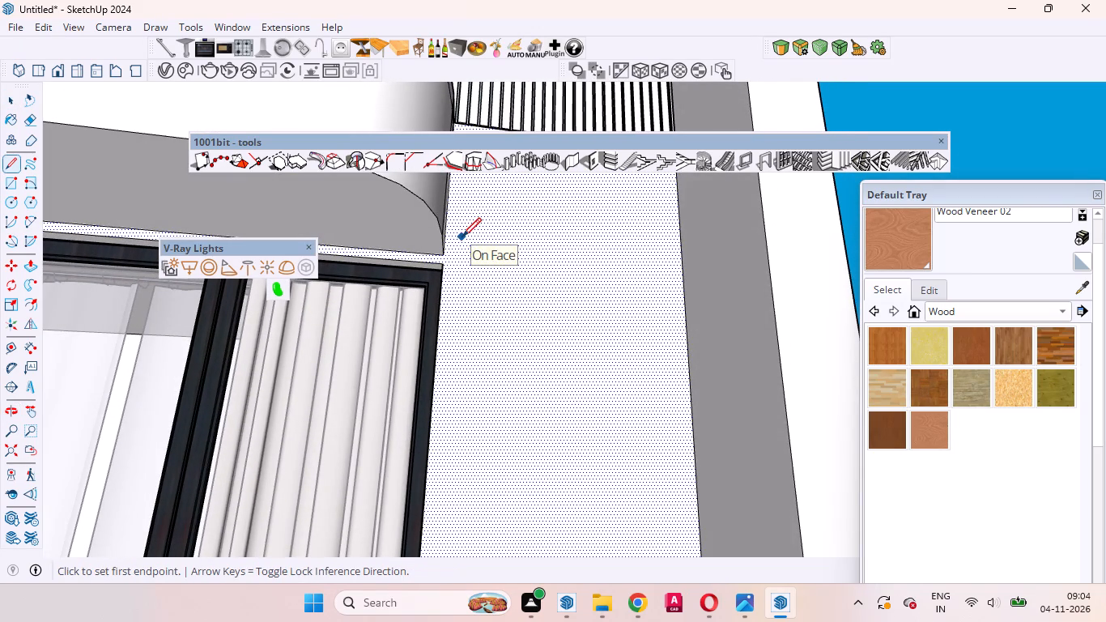
scroll(464, 243, "up", 8)
left_click(437, 268)
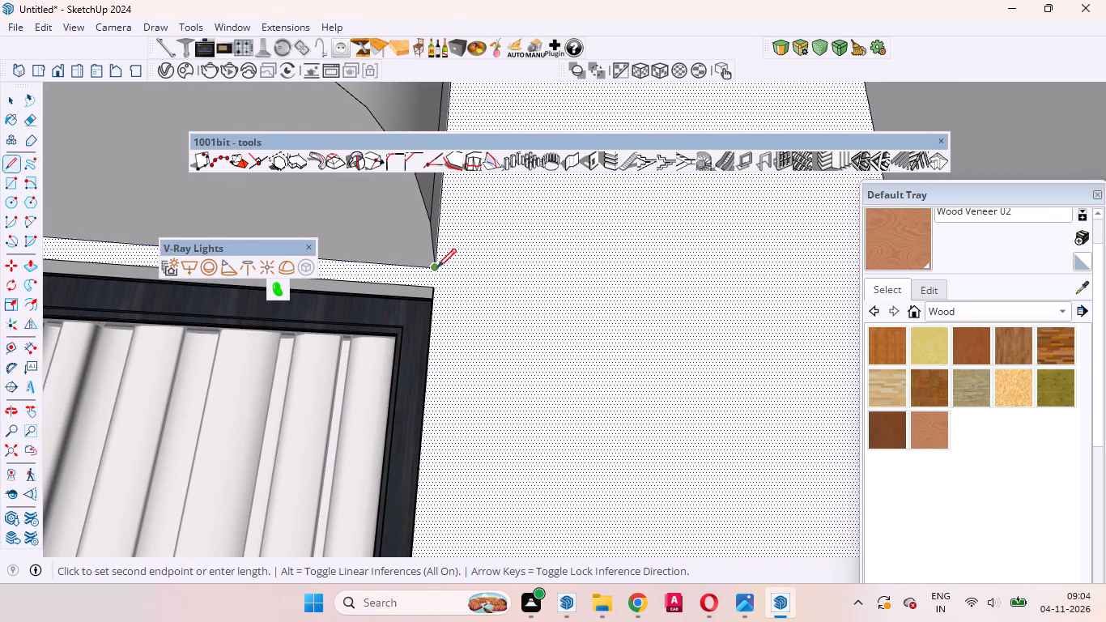
left_click(435, 286)
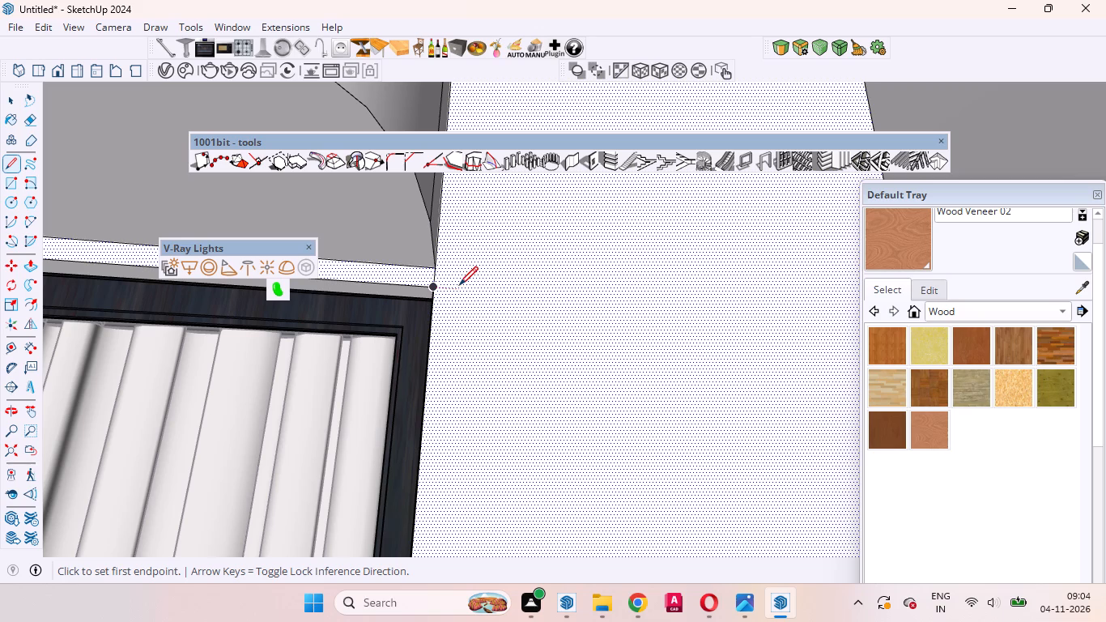
Draw a vertical line from the balcony slab's upper outer corner to the upper window's bottom outer corner.
scroll(450, 478, "down", 4)
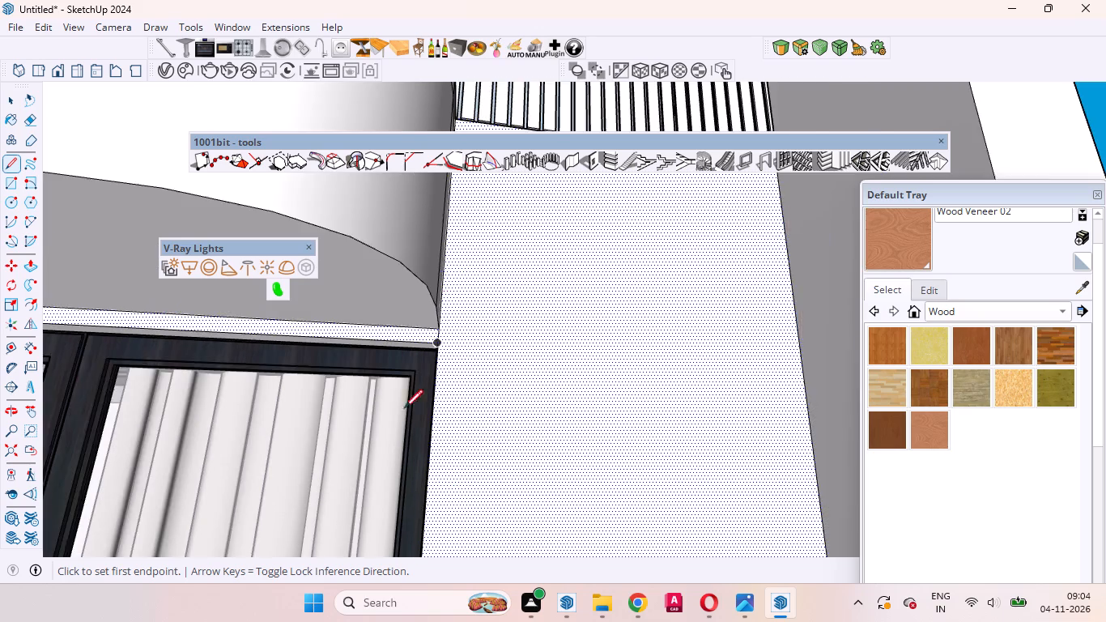
scroll(399, 377, "down", 20)
scroll(399, 377, "down", 2)
scroll(395, 478, "up", 9)
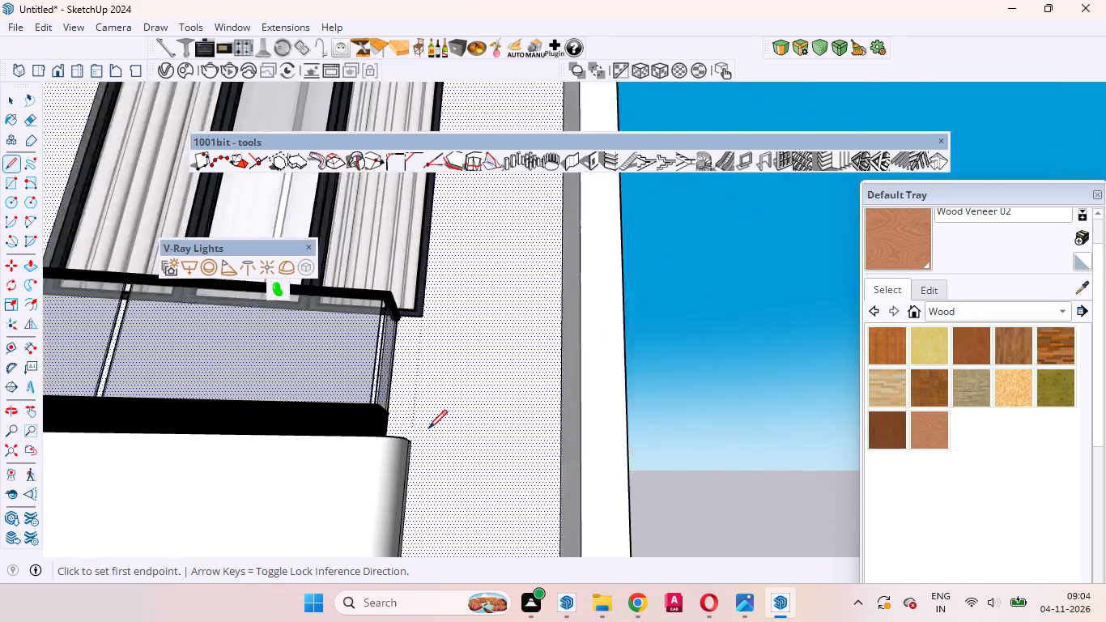
scroll(428, 428, "up", 17)
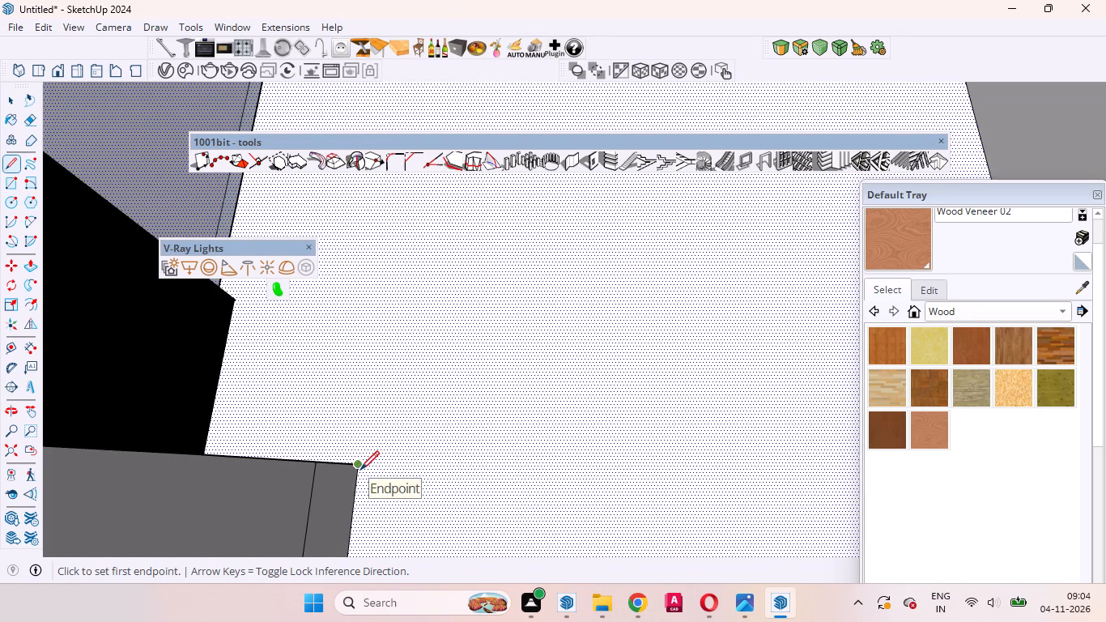
left_click(359, 462)
scroll(384, 423, "down", 8)
scroll(382, 453, "up", 1)
scroll(382, 453, "down", 9)
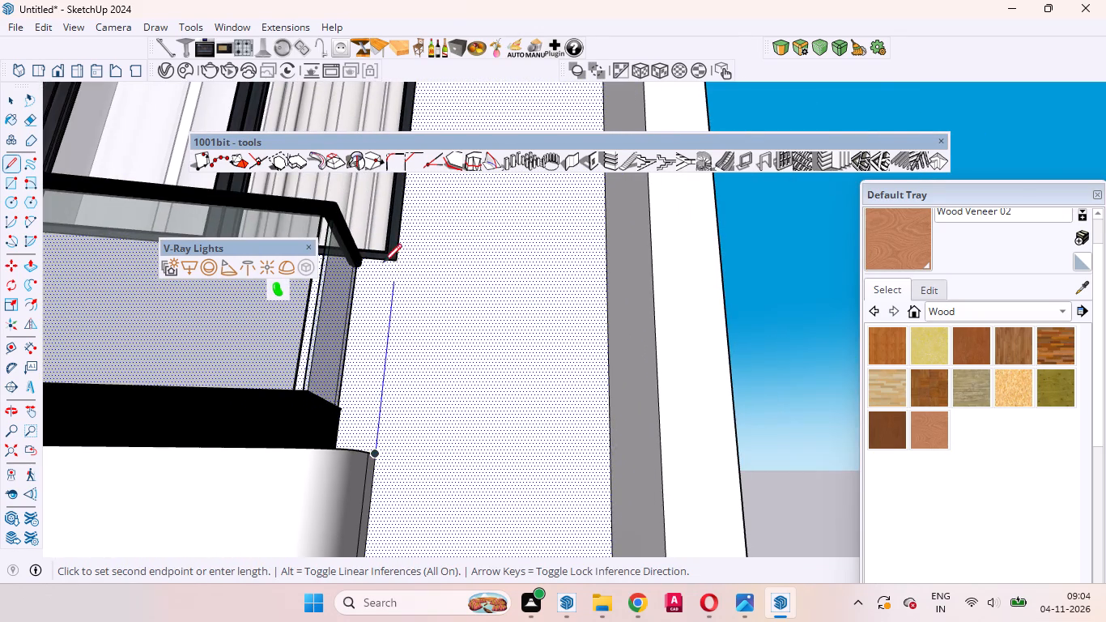
scroll(391, 262, "up", 9)
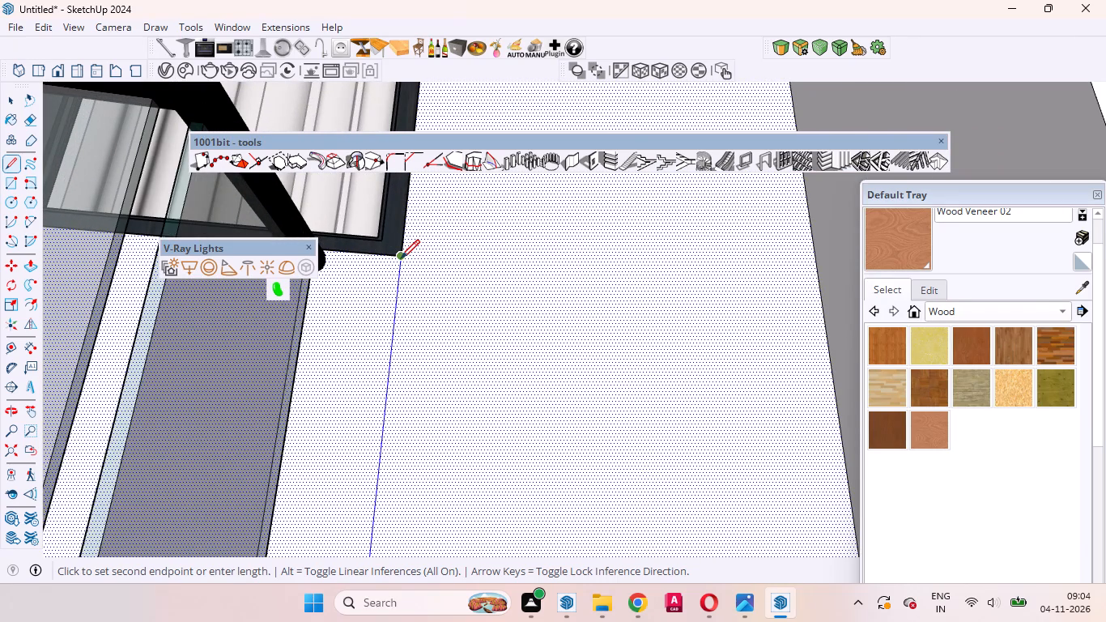
left_click(401, 258)
Draw a short line from the lower window's top outer corner to the underside corner of the balcony slab.
scroll(364, 365, "down", 20)
scroll(364, 365, "down", 7)
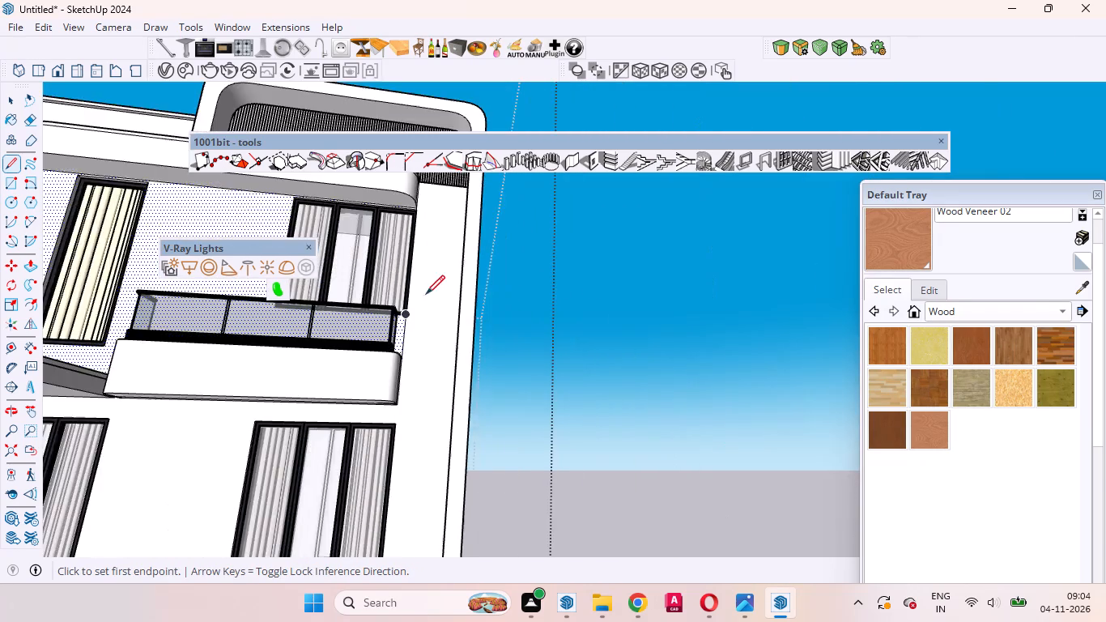
scroll(428, 288, "down", 5)
scroll(429, 341, "up", 4)
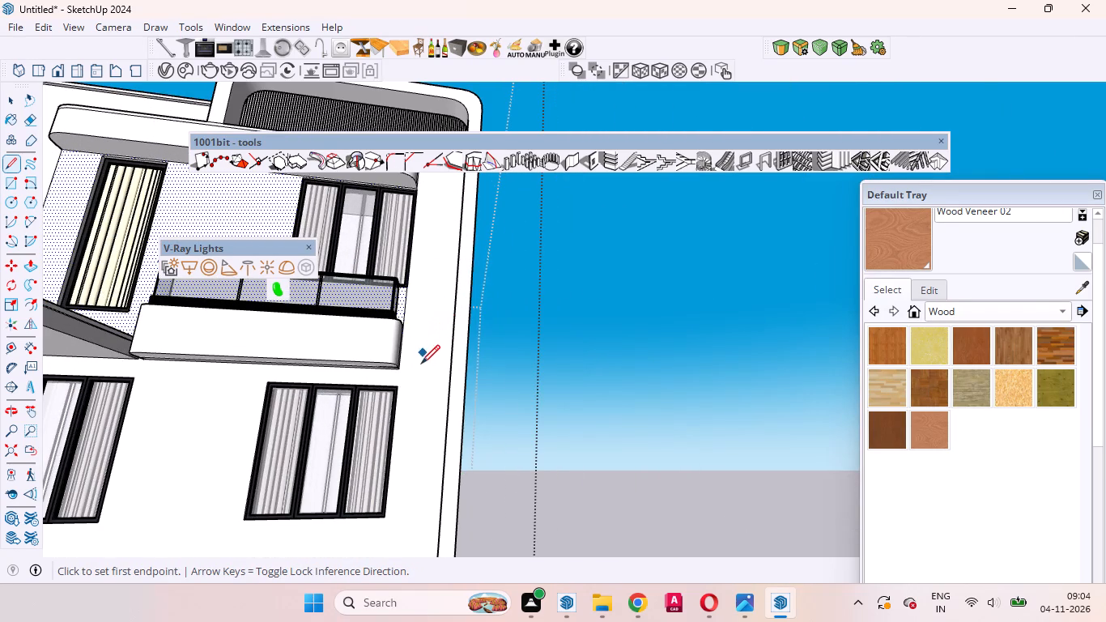
scroll(413, 387, "up", 9)
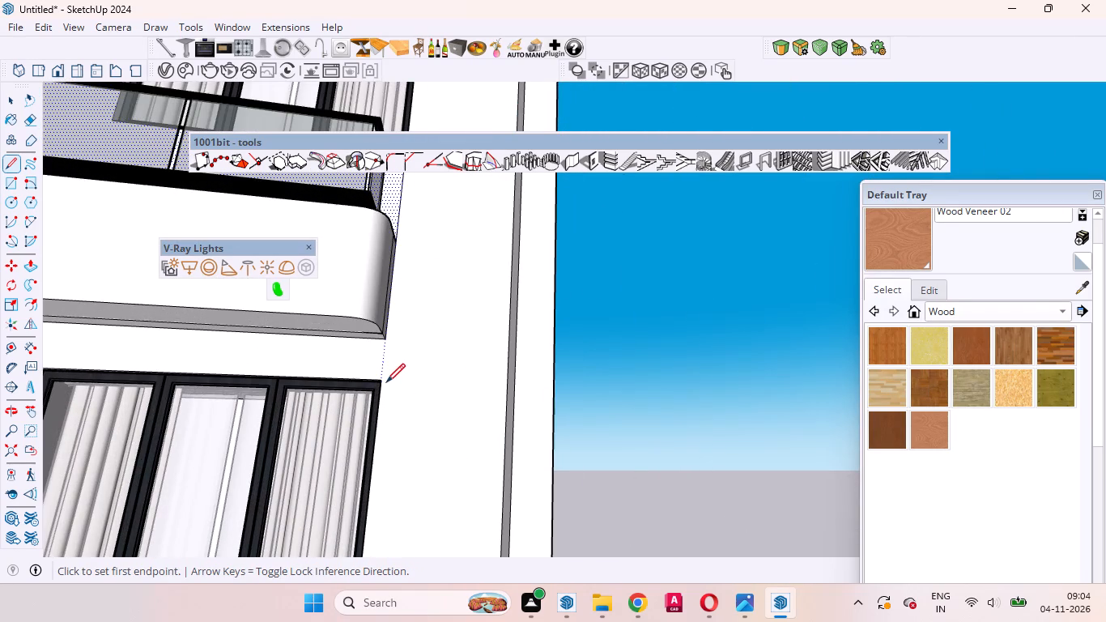
left_click(382, 381)
left_click(385, 342)
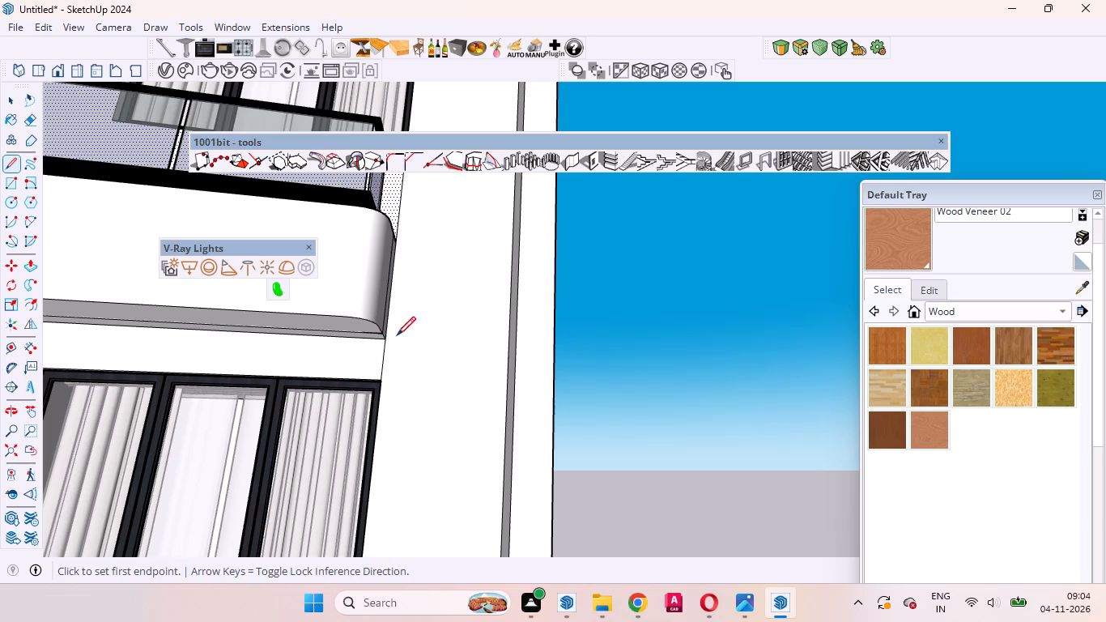
Select the wall face beside the windows and draw a vertical line from the lower window's bottom outer corner to the plinth.
scroll(438, 339, "down", 1)
key("space")
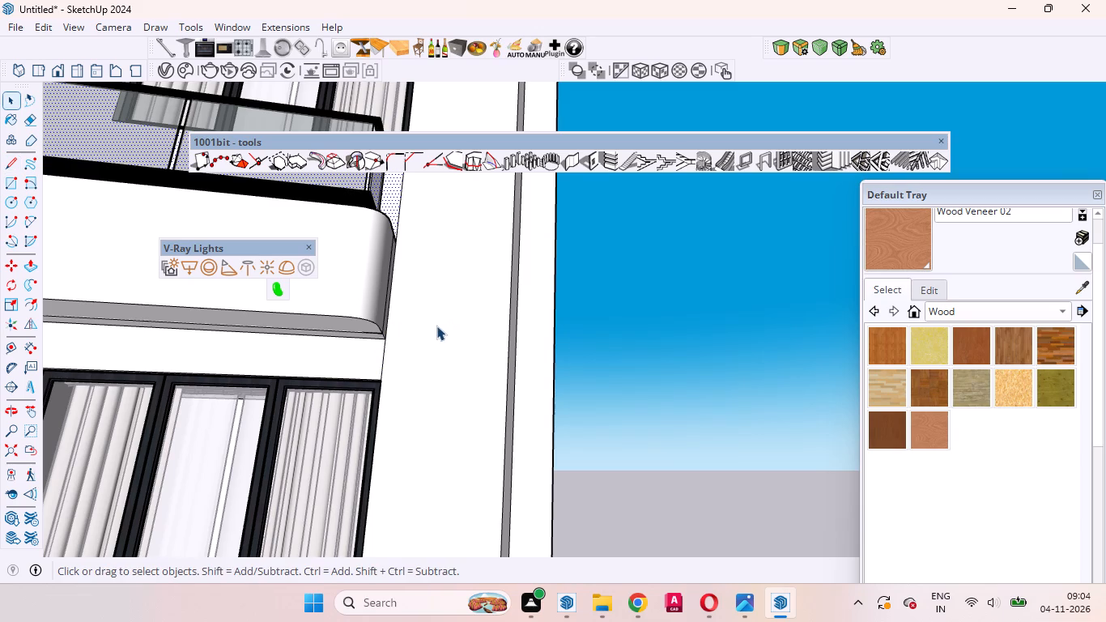
left_click(436, 326)
scroll(439, 325, "down", 4)
scroll(431, 359, "up", 2)
scroll(428, 327, "down", 11)
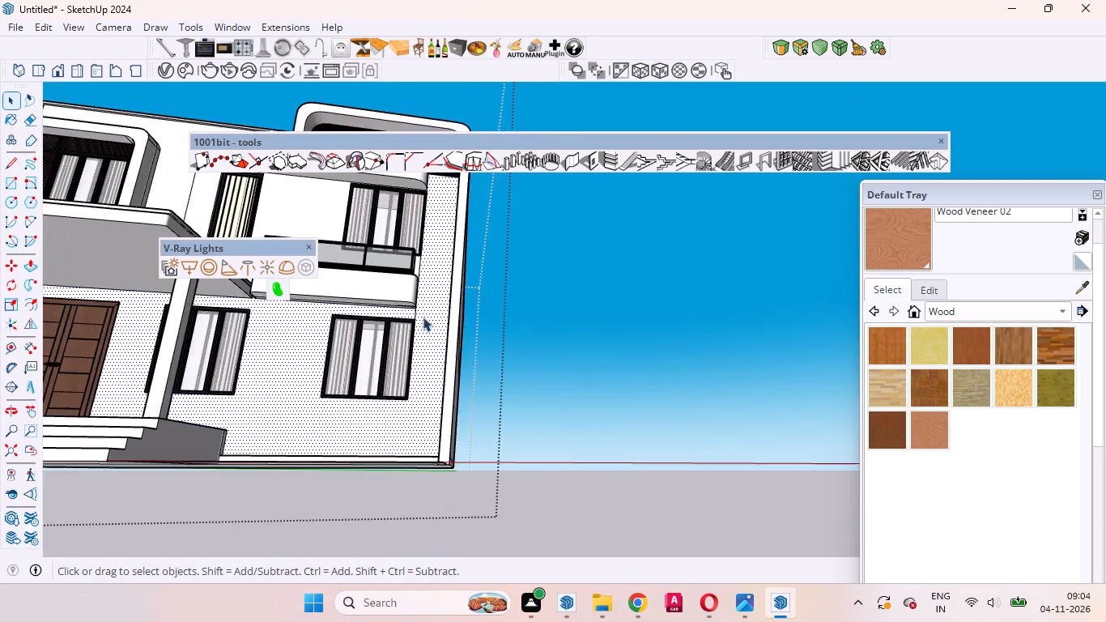
scroll(392, 444, "up", 5)
key("l")
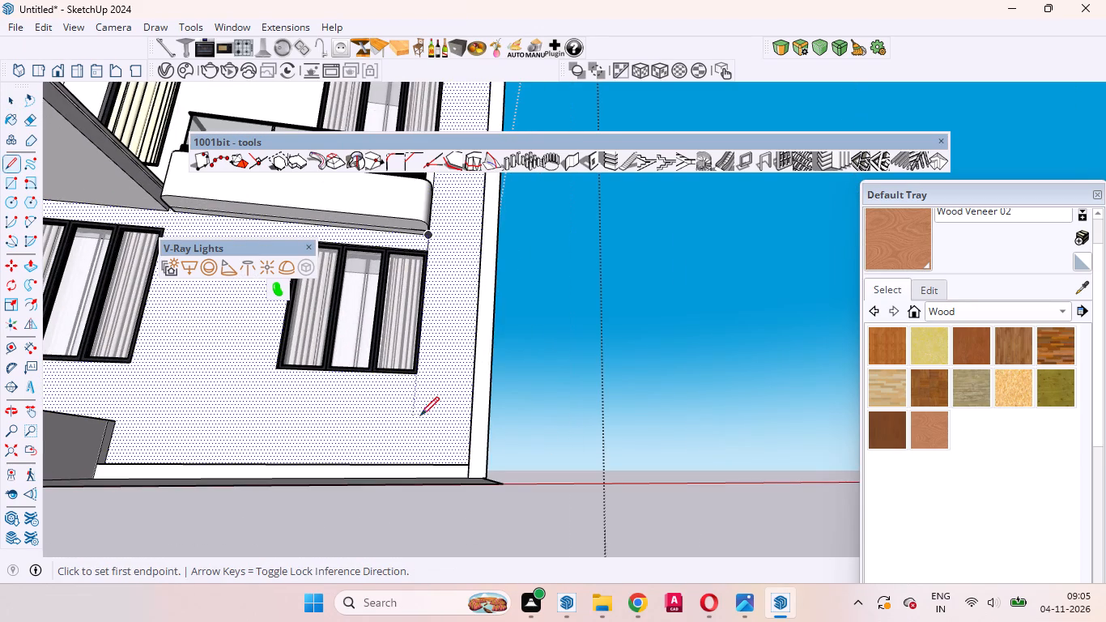
scroll(435, 412, "up", 12)
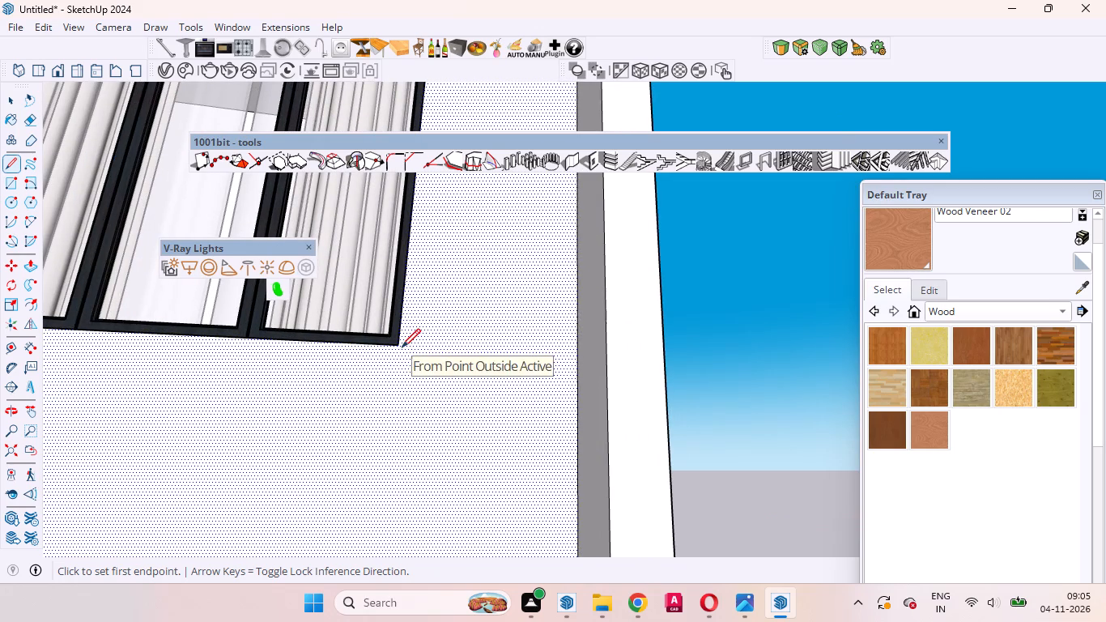
left_click(401, 347)
scroll(394, 439, "down", 14)
scroll(397, 456, "up", 3)
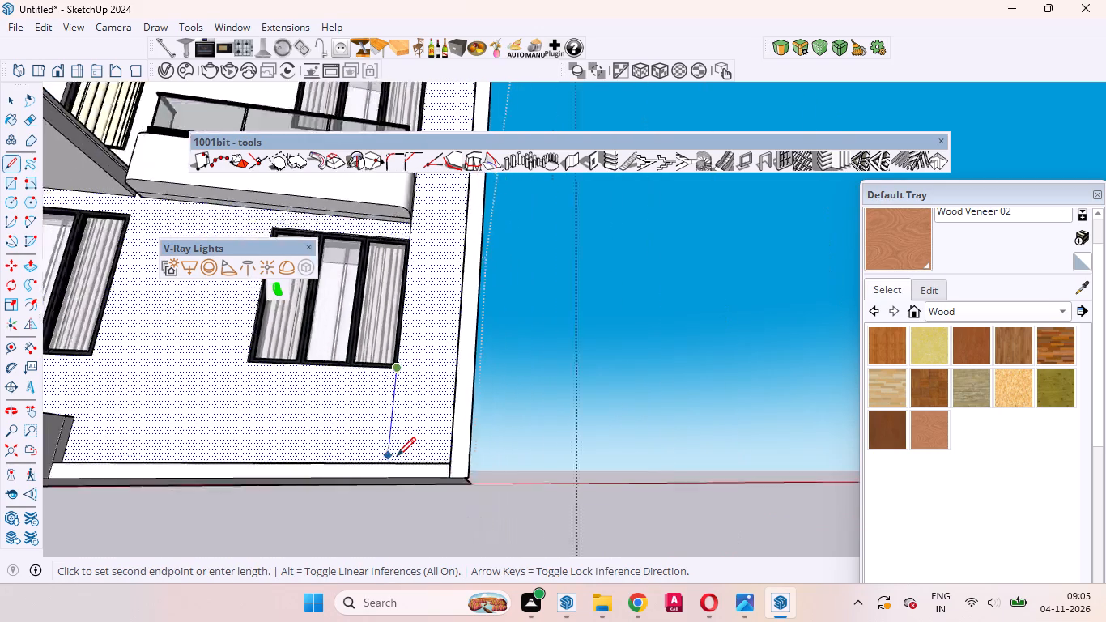
scroll(397, 456, "up", 2)
middle_click_drag(401, 475, 435, 621)
scroll(403, 479, "up", 5)
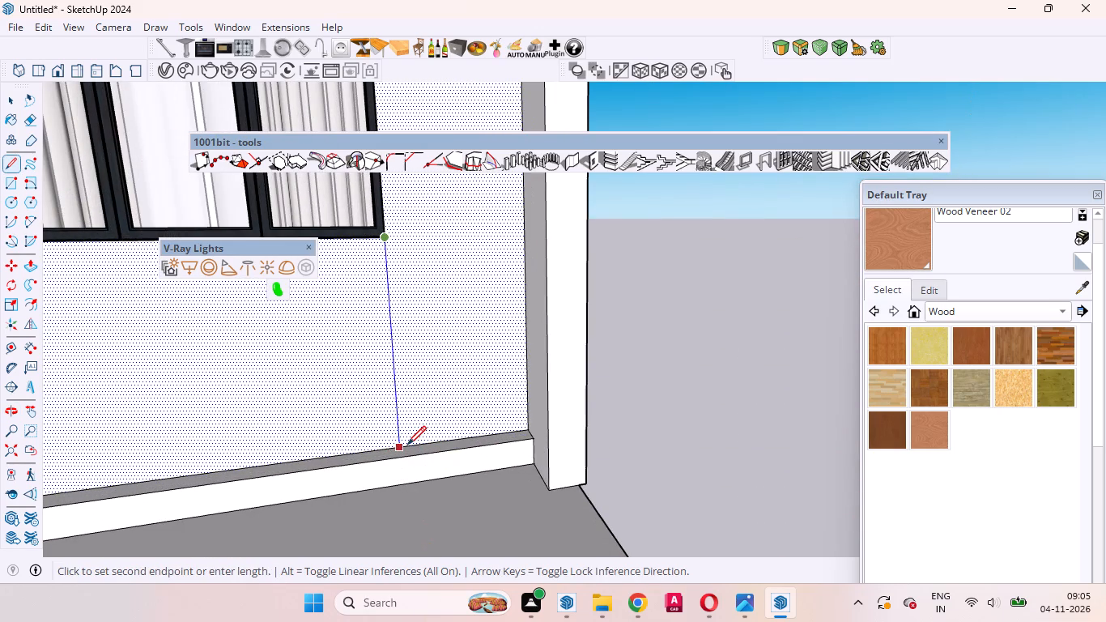
left_click(407, 445)
Create 1001bit vertical louvres on the selected narrow wall strip between the windows and the tall rounded frame.
scroll(445, 421, "down", 20)
scroll(445, 421, "down", 4)
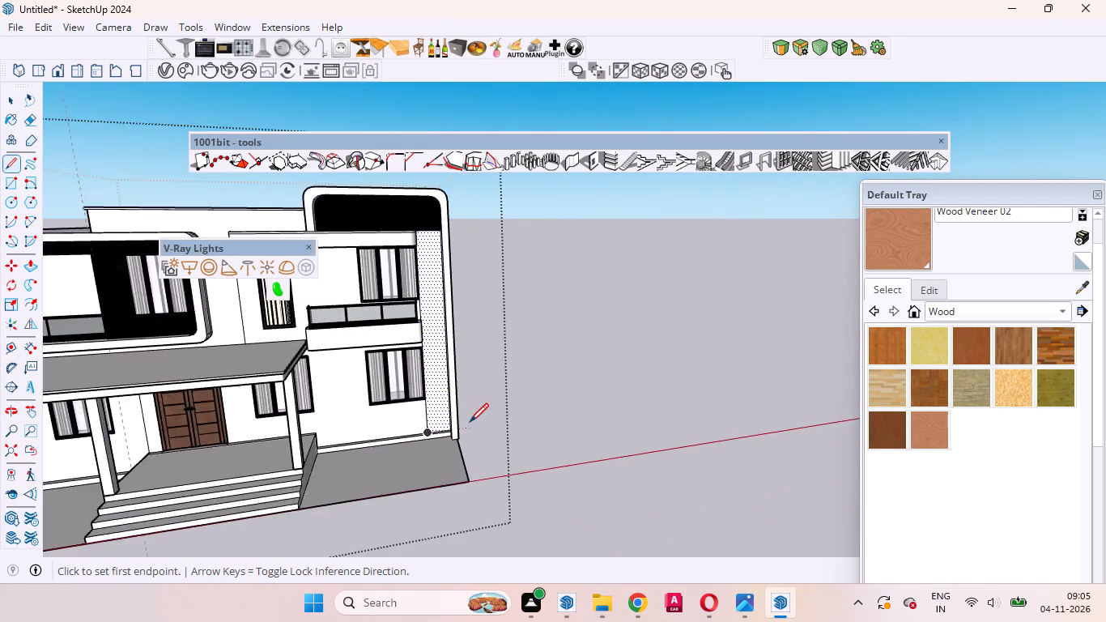
scroll(470, 422, "down", 3)
left_click(839, 160)
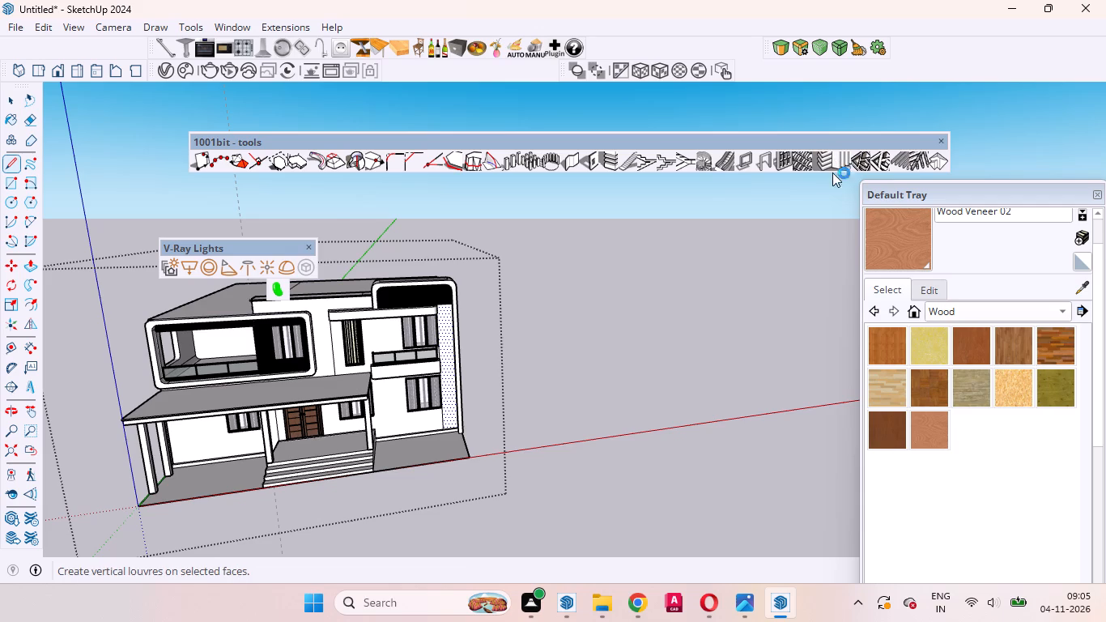
left_click(211, 507)
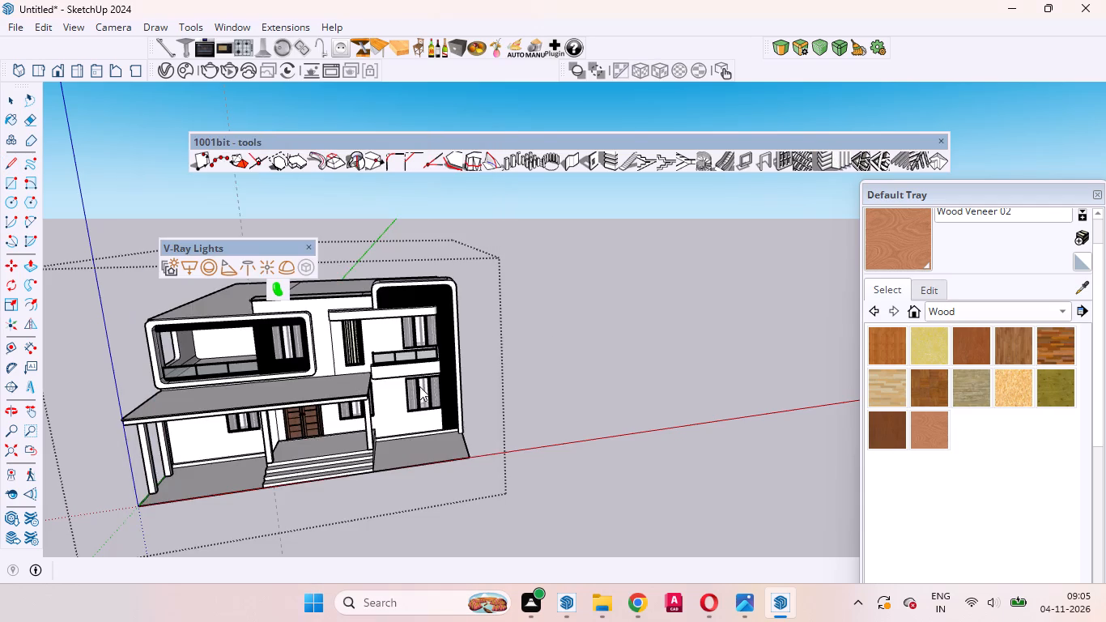
Paint the upper wall louvres and the side strip louvres with Wood Veneer 02.
scroll(436, 378, "up", 17)
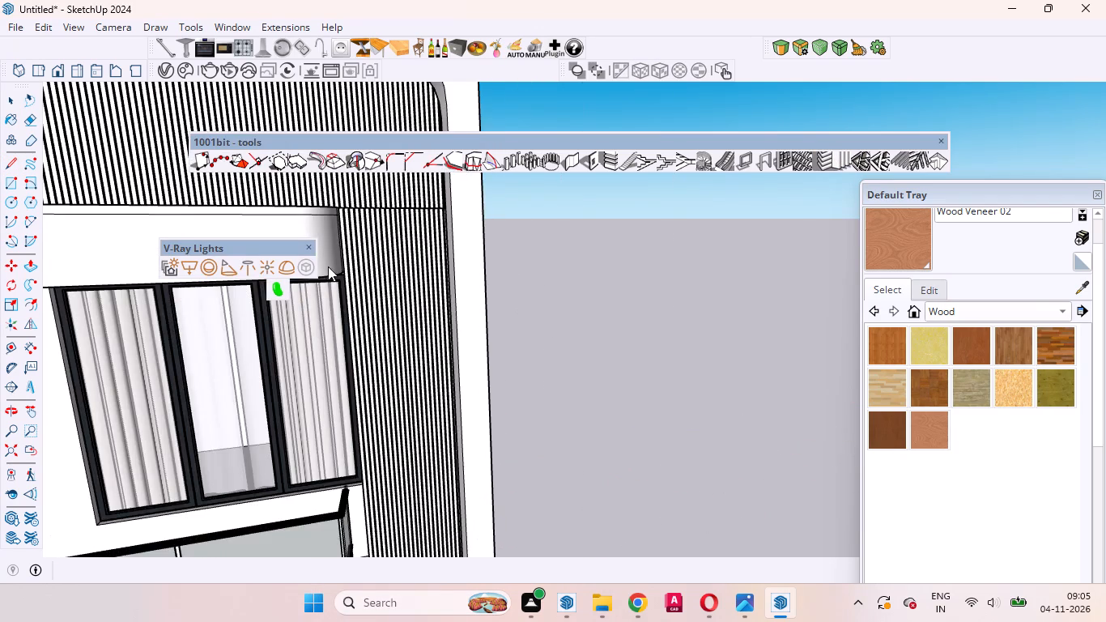
middle_click_drag(337, 279, 402, 271)
scroll(376, 271, "down", 3)
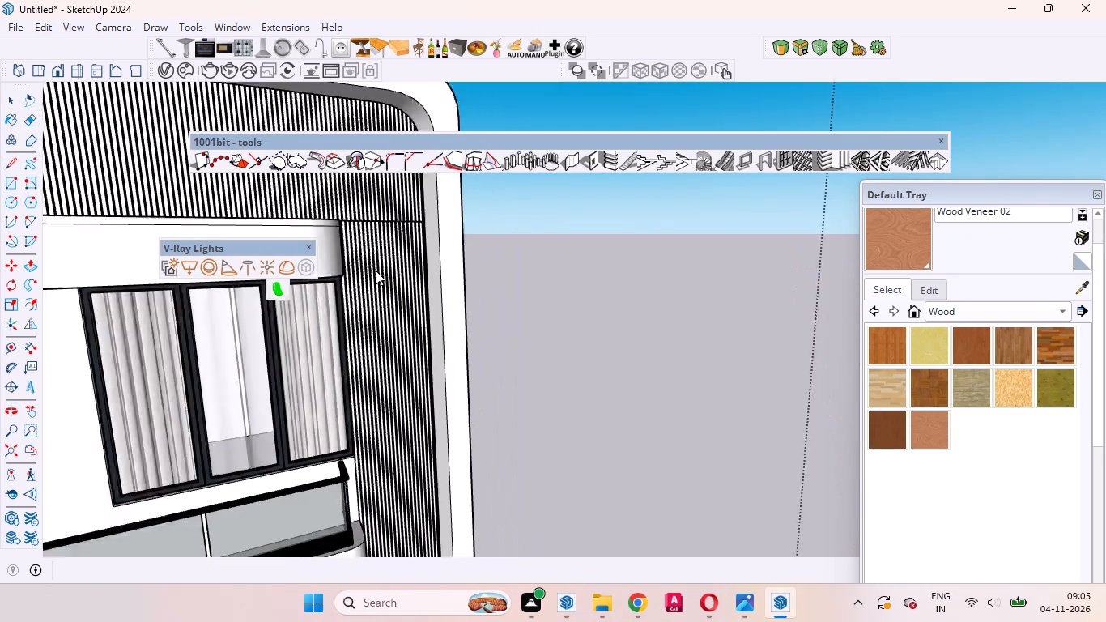
scroll(376, 271, "down", 6)
left_click(896, 240)
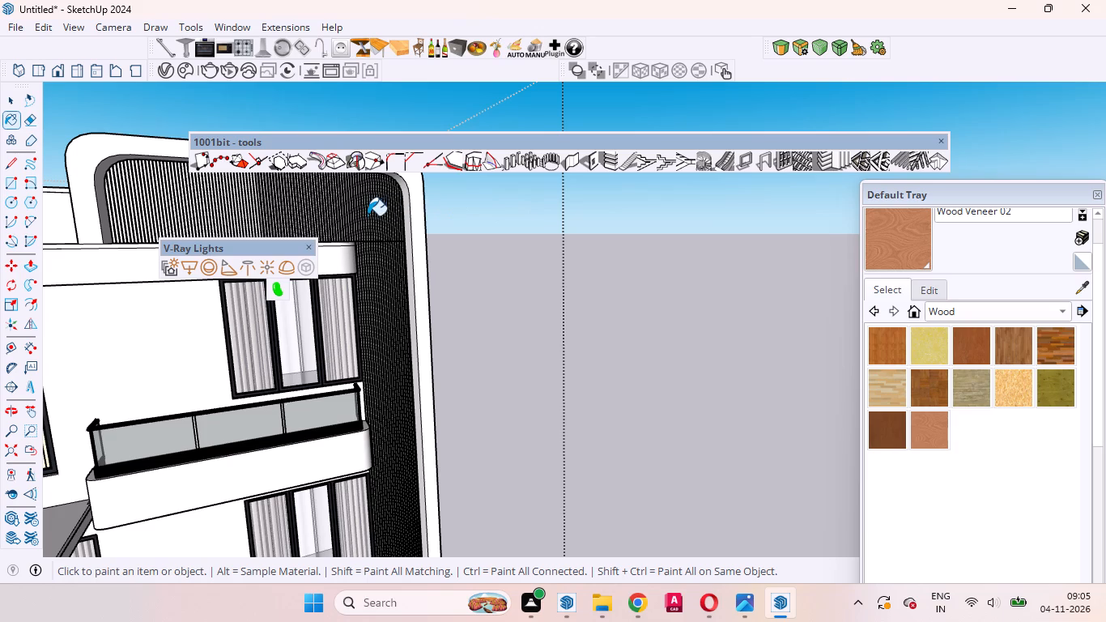
left_click(368, 215)
left_click(376, 301)
Examine the painted louvres up close where the upper panel meets the side strip beside the canopy.
scroll(463, 283, "down", 5)
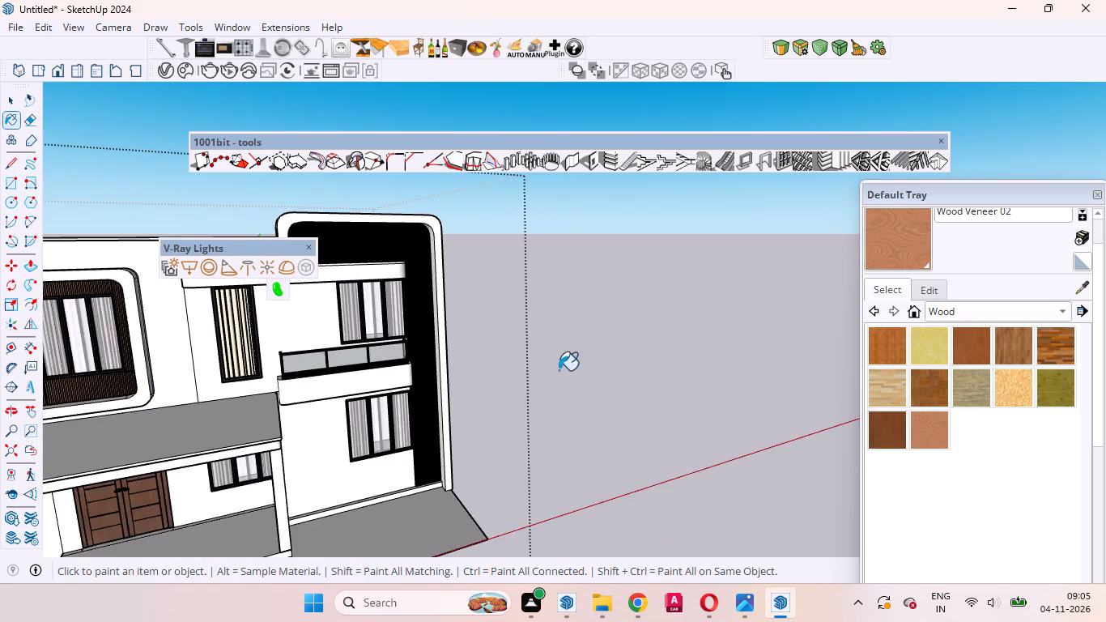
middle_click_drag(546, 381, 370, 309)
scroll(415, 269, "up", 14)
scroll(589, 299, "up", 4)
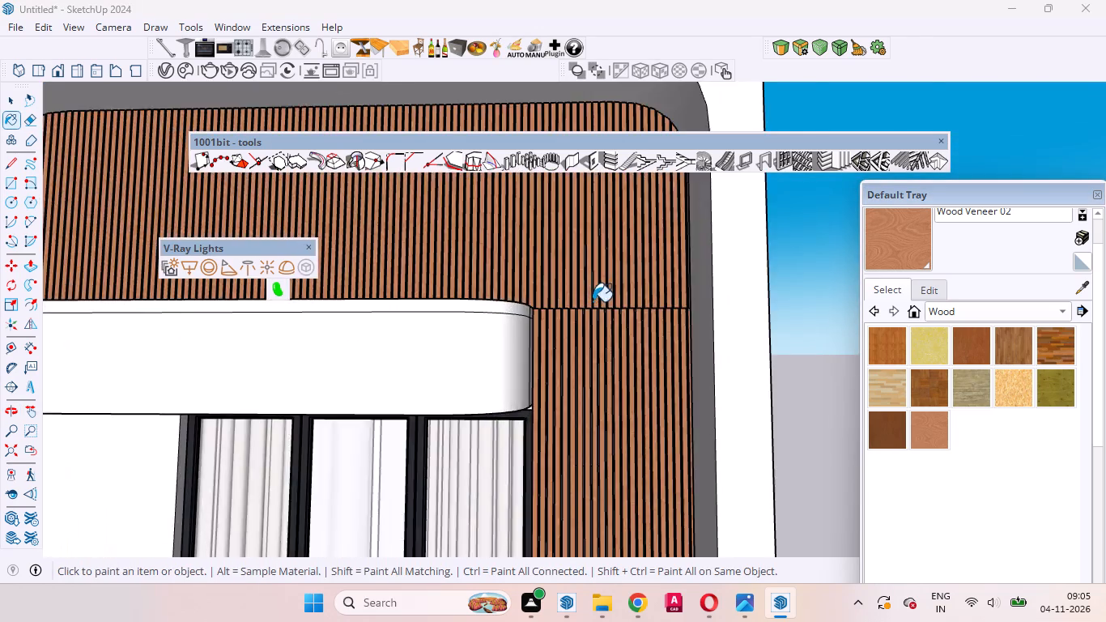
scroll(593, 301, "up", 15)
middle_click_drag(461, 339, 540, 445)
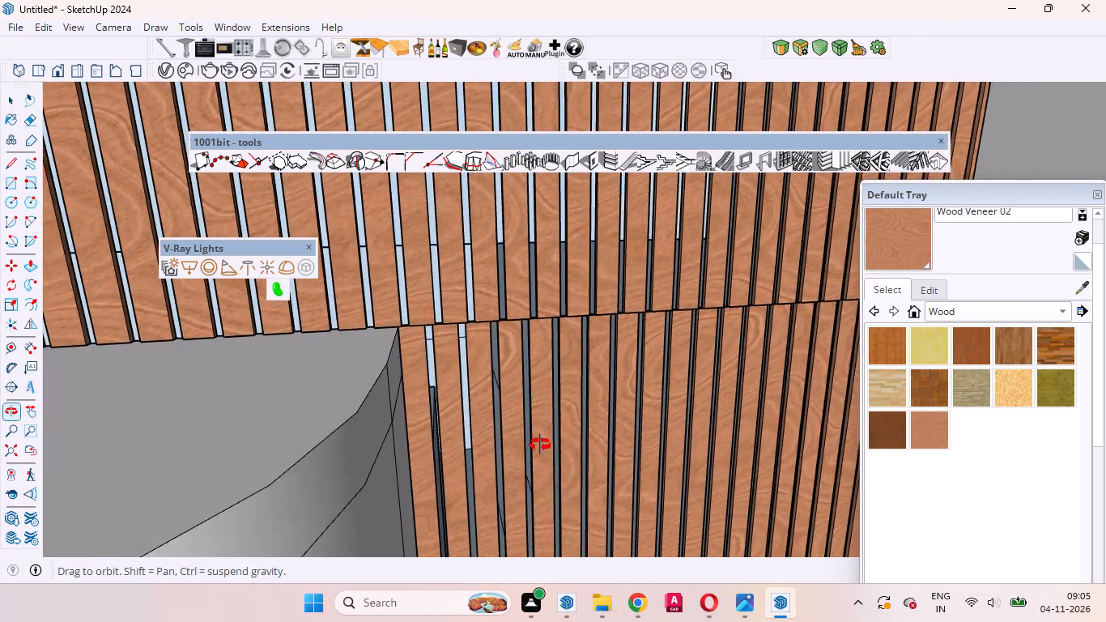
middle_click_drag(540, 445, 380, 360)
scroll(389, 345, "up", 1)
scroll(486, 320, "down", 16)
scroll(505, 313, "up", 1)
scroll(505, 313, "down", 1)
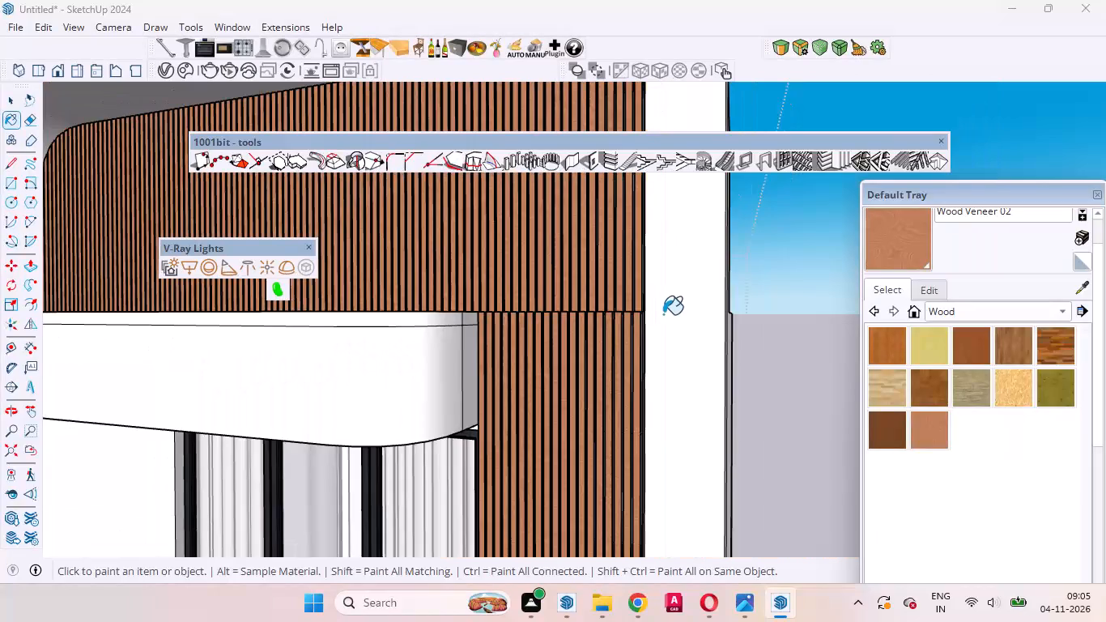
scroll(659, 317, "down", 19)
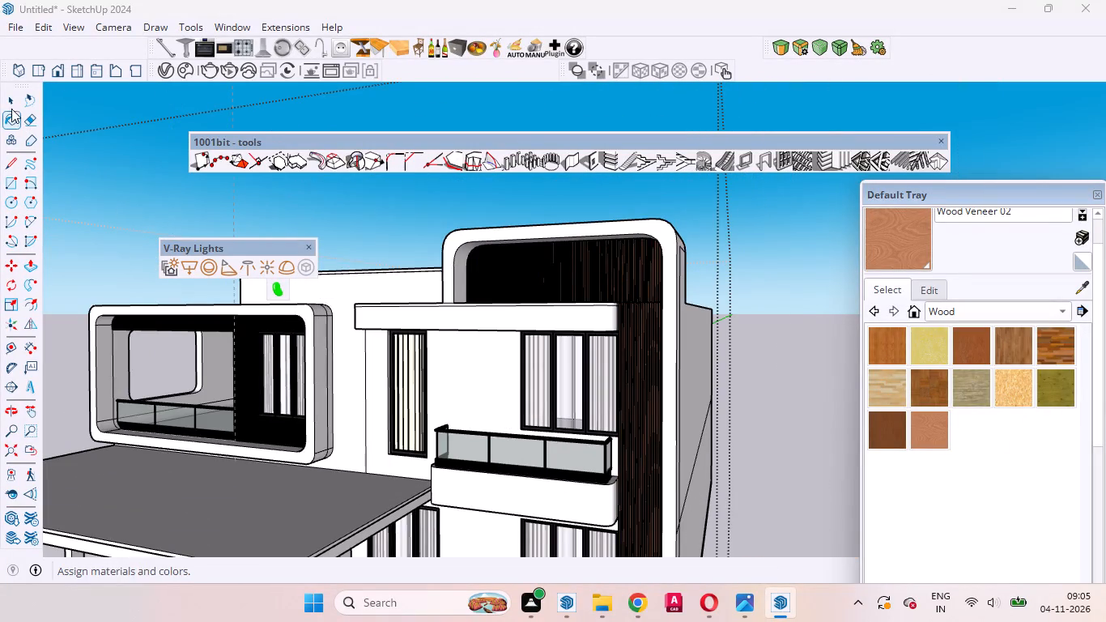
Leave the Paint tool and review the whole front facade, including the framed balcony and the tall rounded frame.
left_click(10, 104)
scroll(710, 347, "down", 10)
middle_click_drag(628, 381, 687, 364)
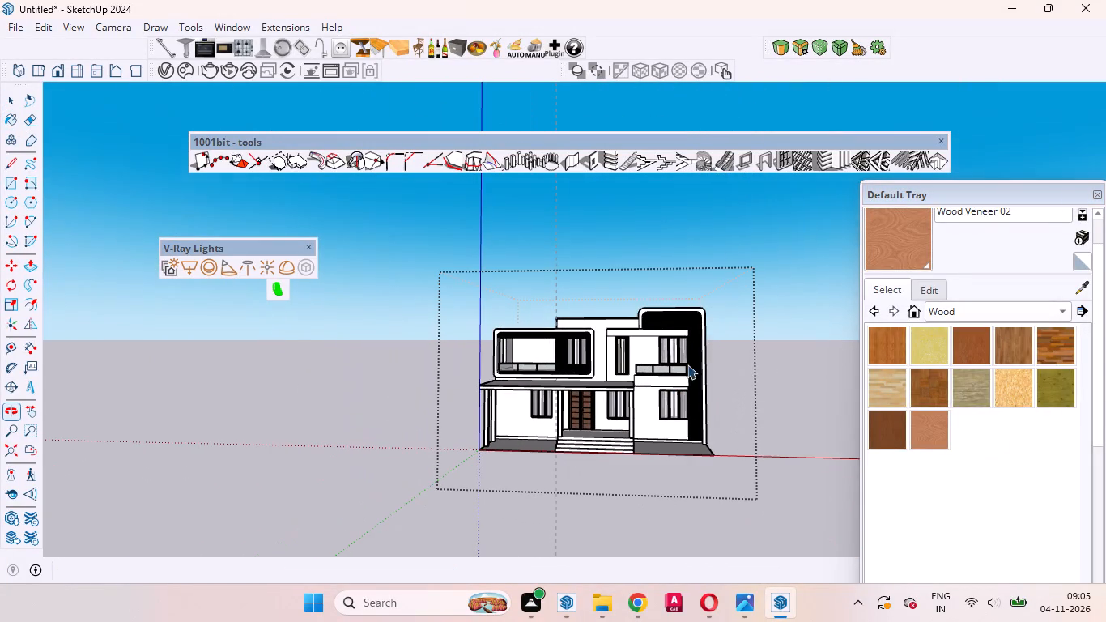
middle_click_drag(687, 364, 687, 365)
scroll(605, 345, "up", 9)
middle_click_drag(662, 417, 661, 455)
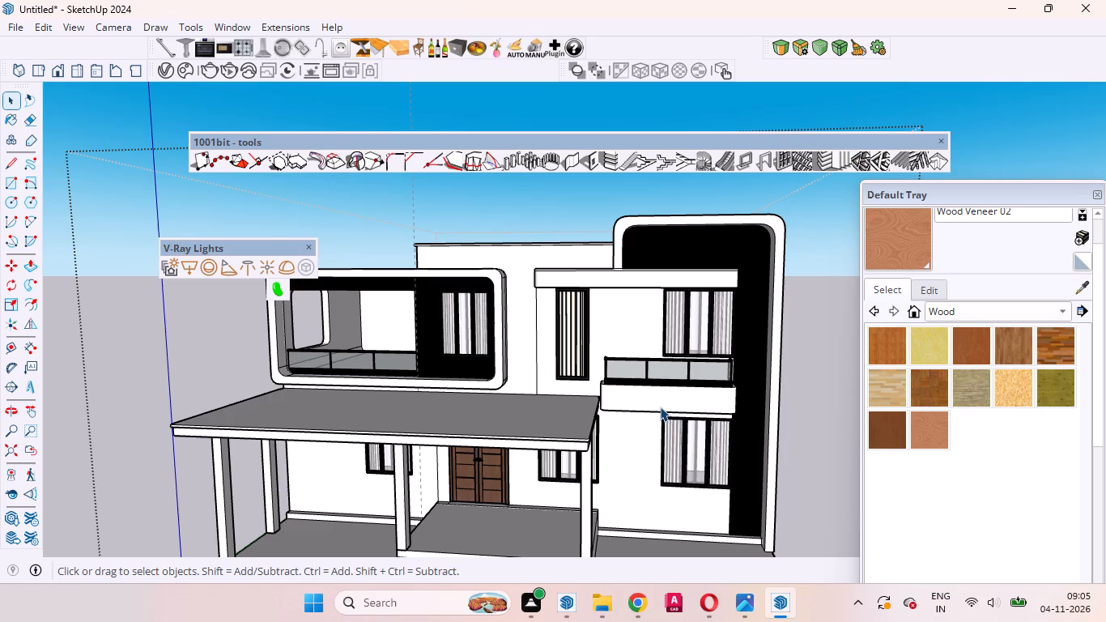
scroll(660, 407, "down", 4)
scroll(545, 378, "up", 4)
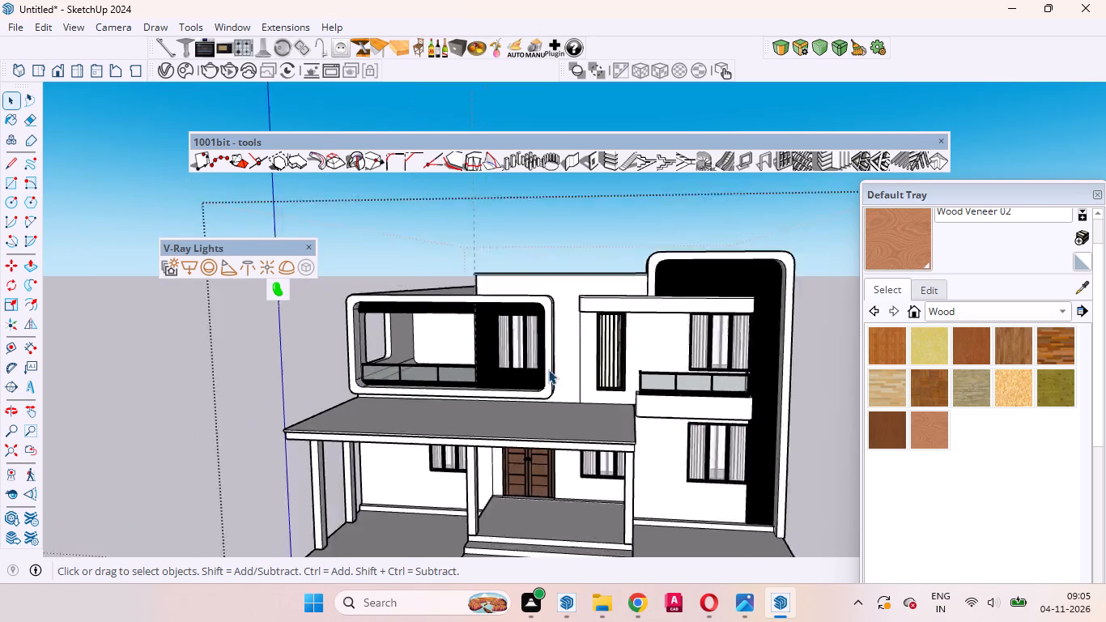
scroll(565, 344, "up", 3)
scroll(567, 345, "down", 4)
scroll(644, 256, "up", 3)
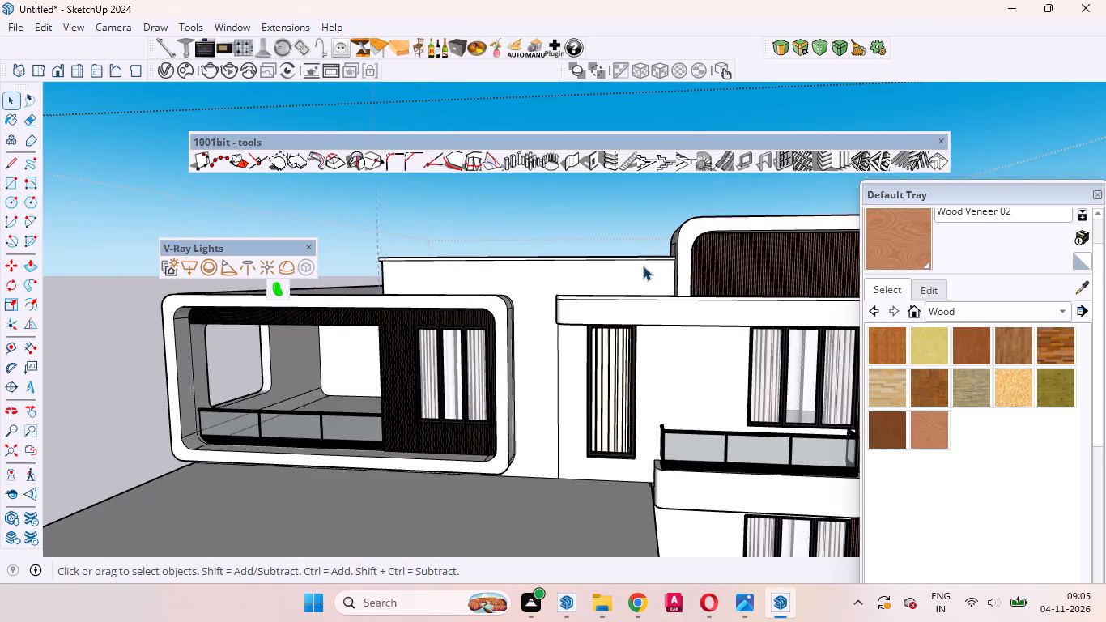
Push/Pull the underside of the projecting coping along the top of the central roof parapet slightly downward.
scroll(643, 266, "up", 2)
middle_click_drag(555, 343, 656, 339)
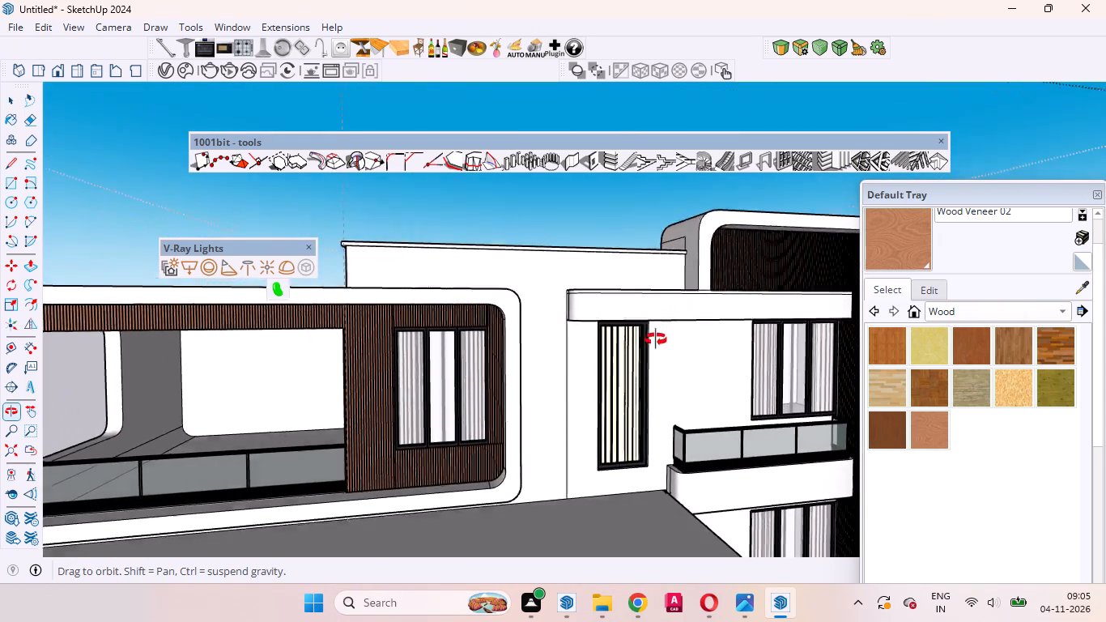
middle_click_drag(656, 339, 653, 348)
middle_click(653, 348)
scroll(653, 347, "down", 9)
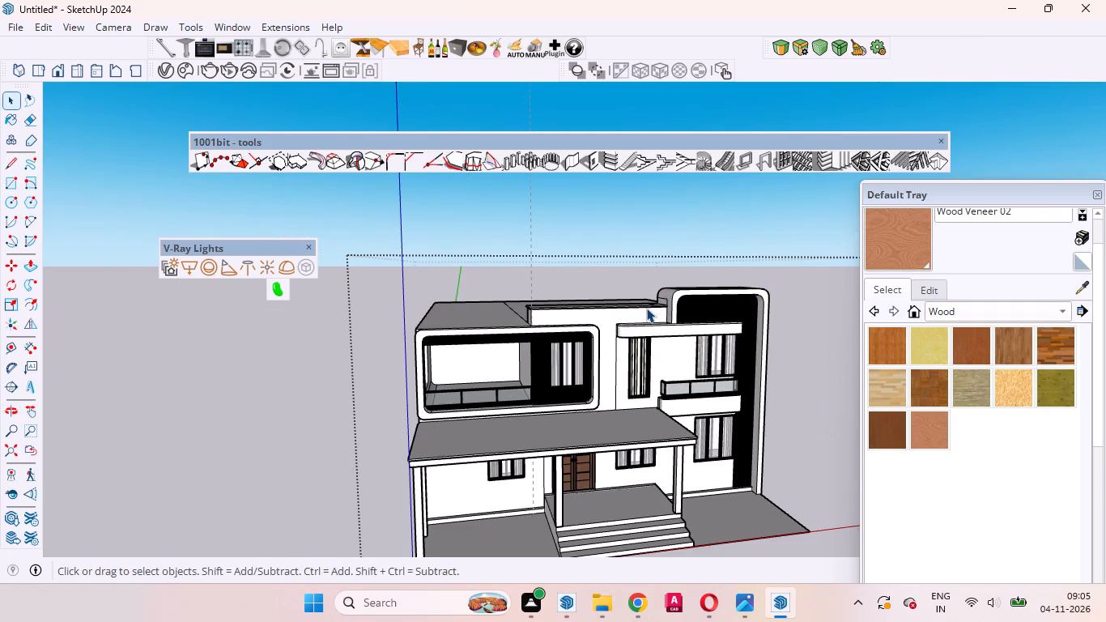
scroll(581, 268, "up", 9)
middle_click_drag(552, 389, 505, 259)
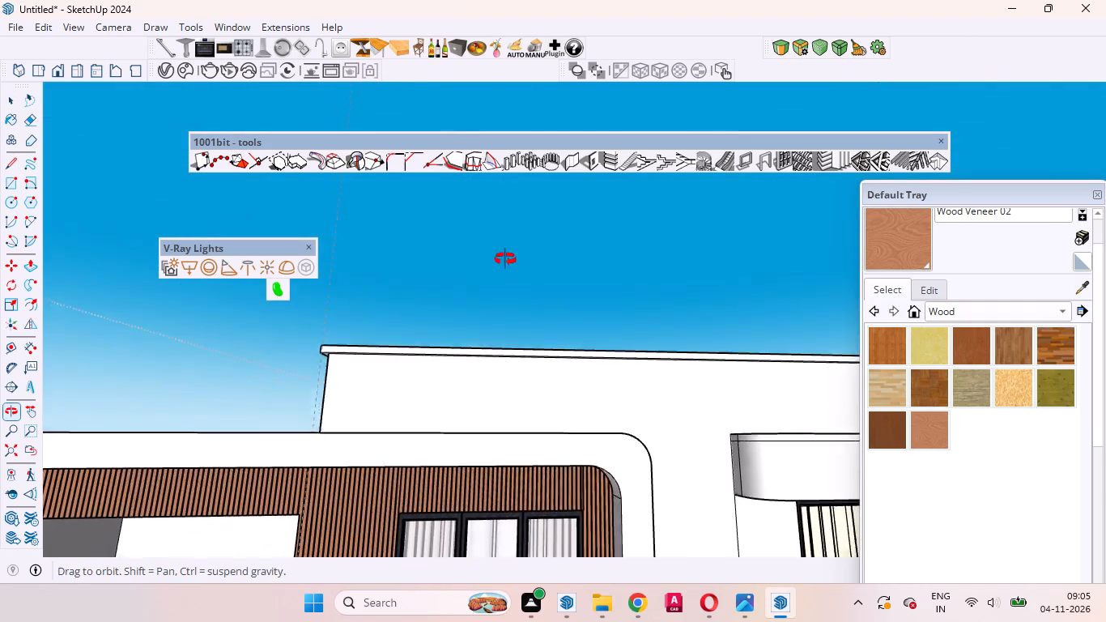
middle_click_drag(505, 259, 501, 243)
scroll(427, 362, "up", 8)
scroll(328, 347, "up", 1)
middle_click_drag(327, 347, 335, 294)
scroll(338, 305, "up", 4)
left_click(351, 319)
scroll(351, 319, "up", 6)
middle_click_drag(350, 331, 339, 304)
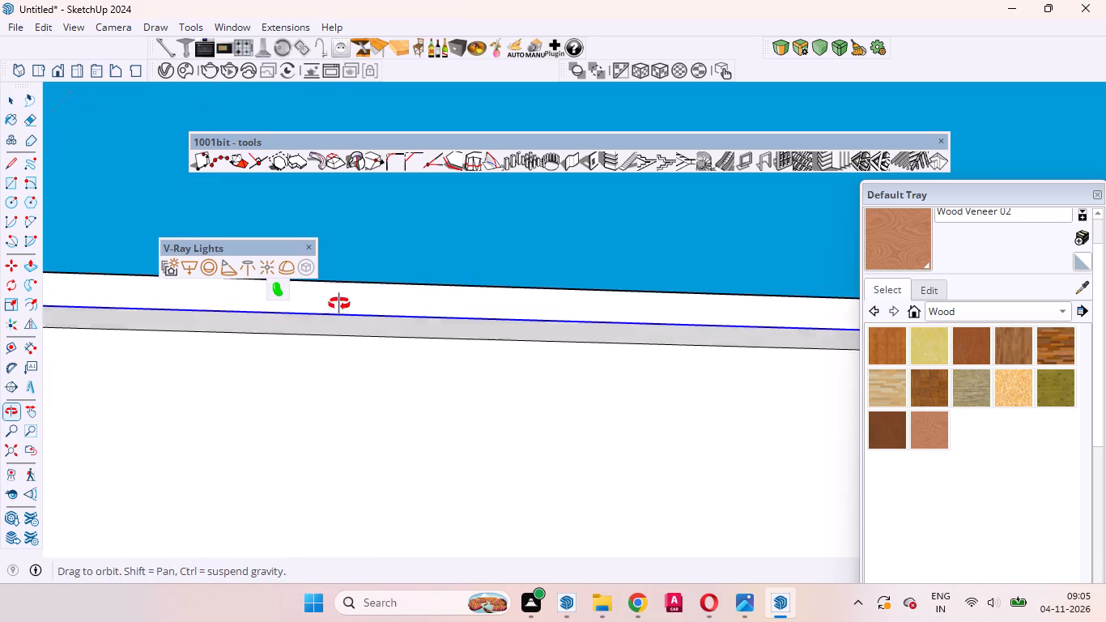
middle_click_drag(339, 304, 338, 285)
scroll(415, 346, "down", 9)
middle_click_drag(335, 378, 324, 313)
scroll(320, 338, "up", 4)
scroll(318, 340, "down", 2)
scroll(312, 343, "up", 4)
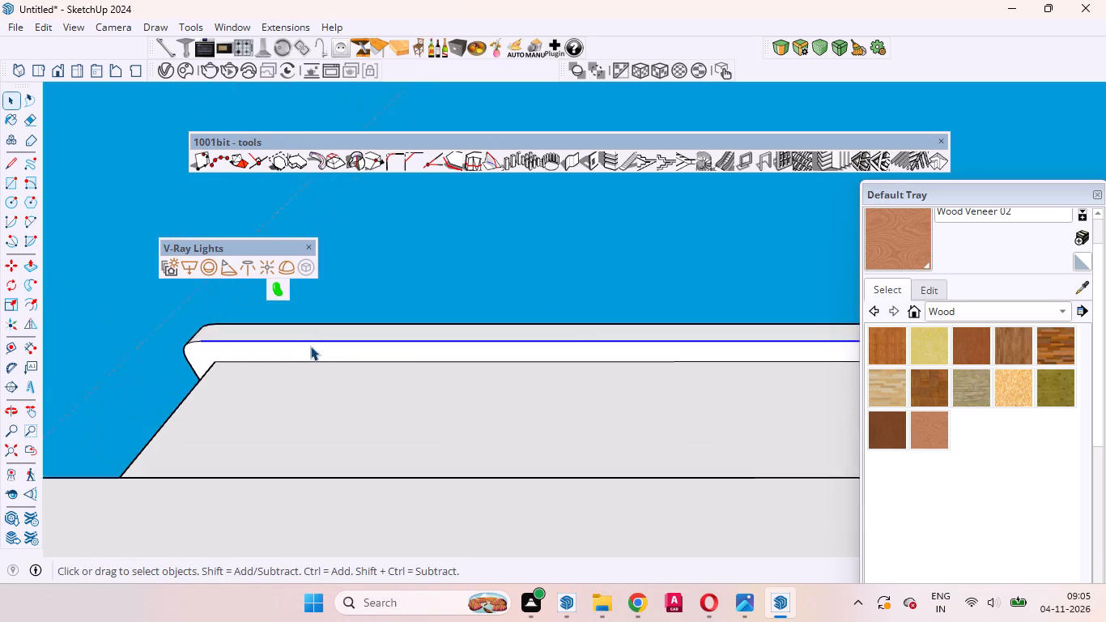
left_click(300, 350)
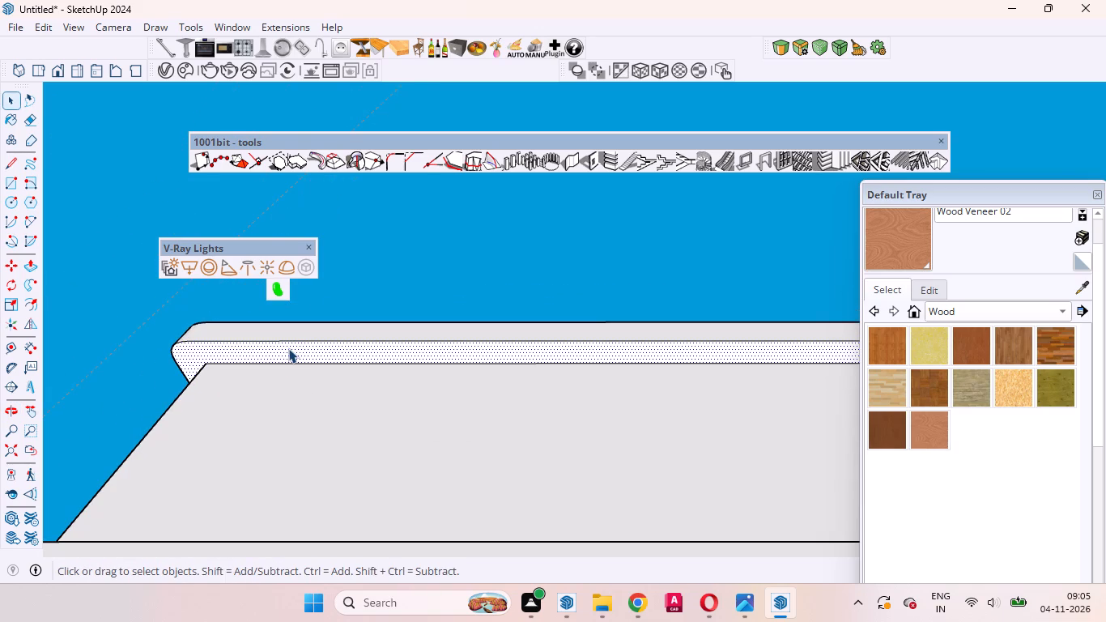
key("p")
left_click(291, 352)
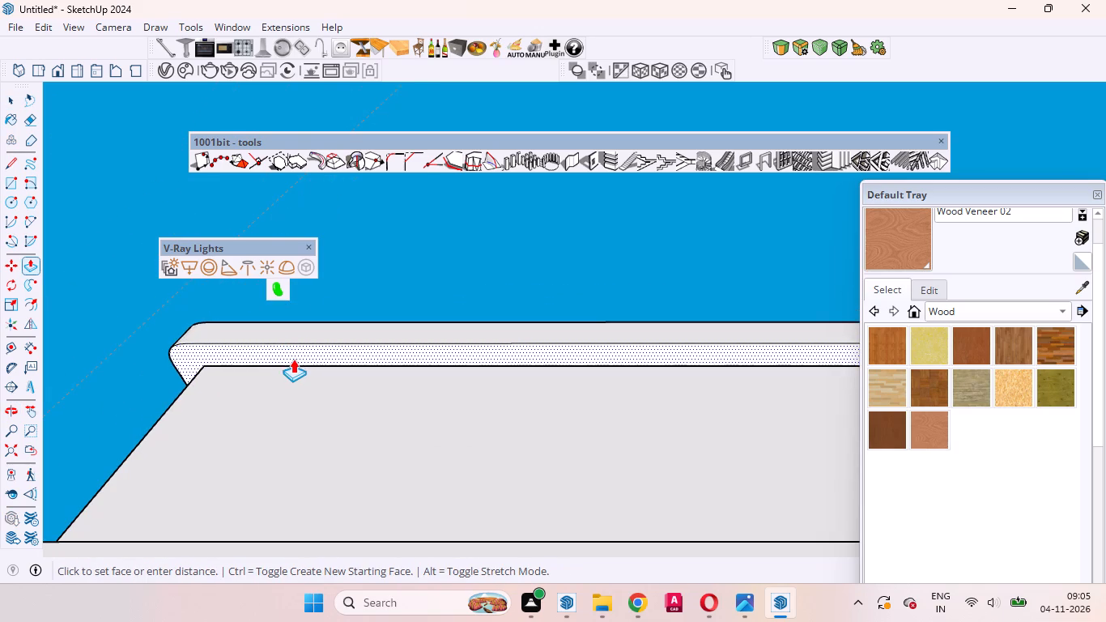
left_click(292, 369)
Delete the stray line on the tall rounded frame's side just above the end of the roof parapet.
middle_click_drag(314, 334, 370, 548)
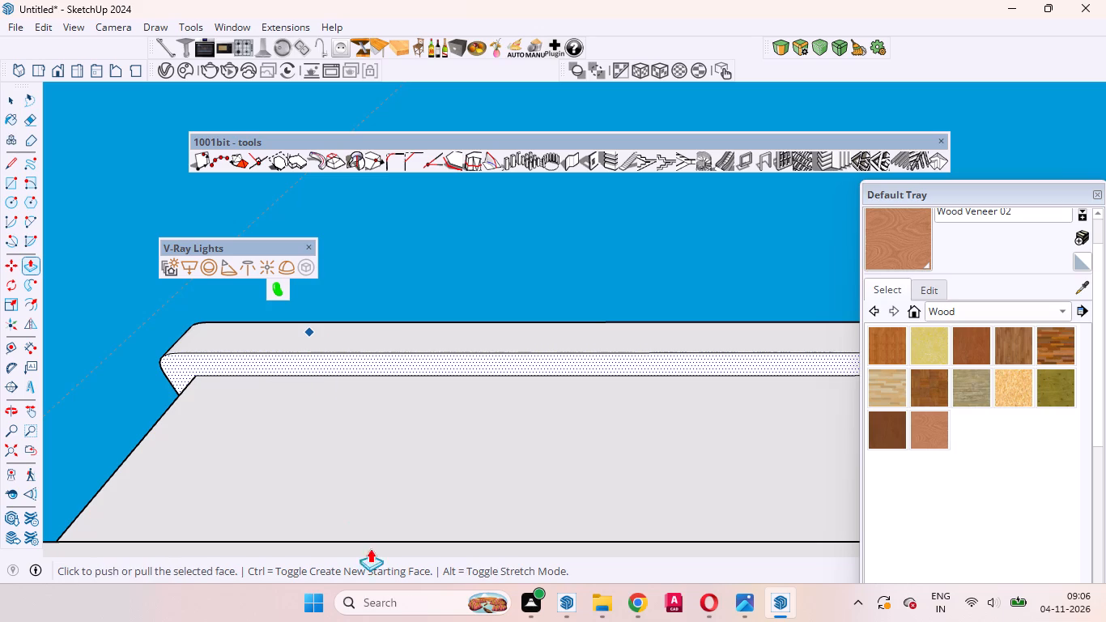
middle_click_drag(370, 548, 372, 564)
middle_click_drag(382, 305, 400, 452)
middle_click_drag(405, 291, 457, 486)
scroll(441, 358, "down", 14)
middle_click_drag(446, 386, 447, 414)
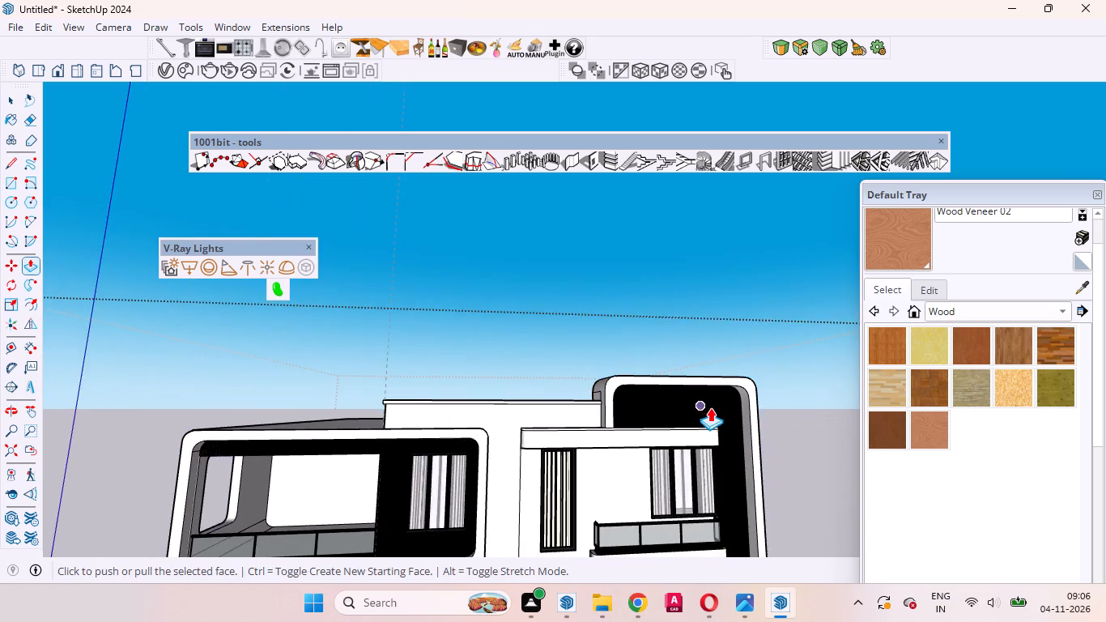
scroll(710, 407, "up", 8)
middle_click_drag(522, 410, 641, 384)
scroll(643, 377, "down", 7)
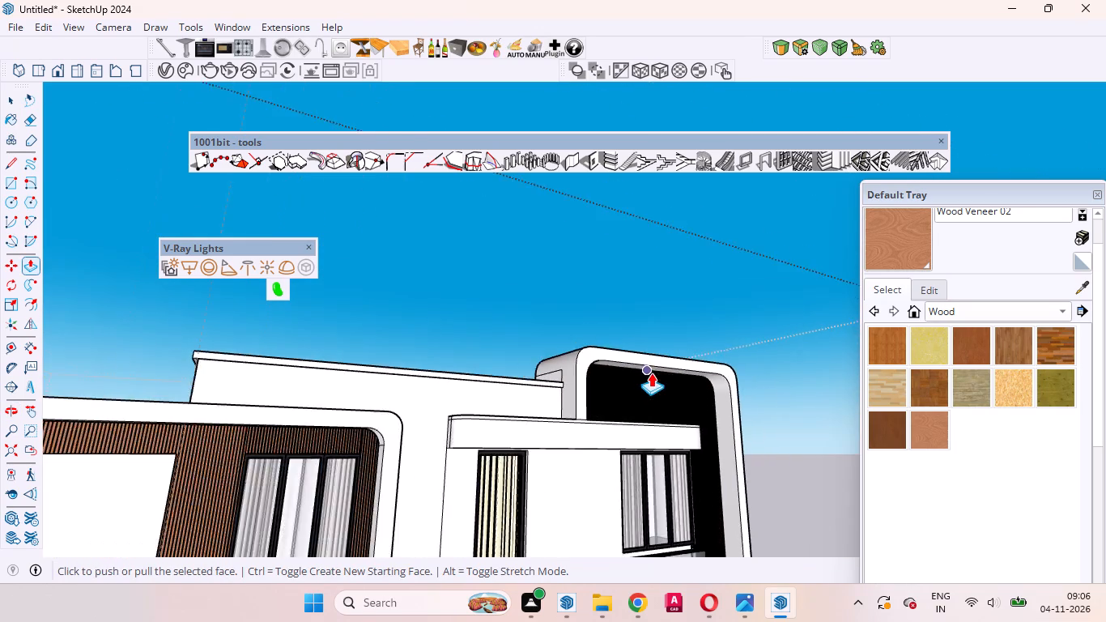
scroll(651, 373, "down", 2)
scroll(570, 367, "up", 9)
key("space")
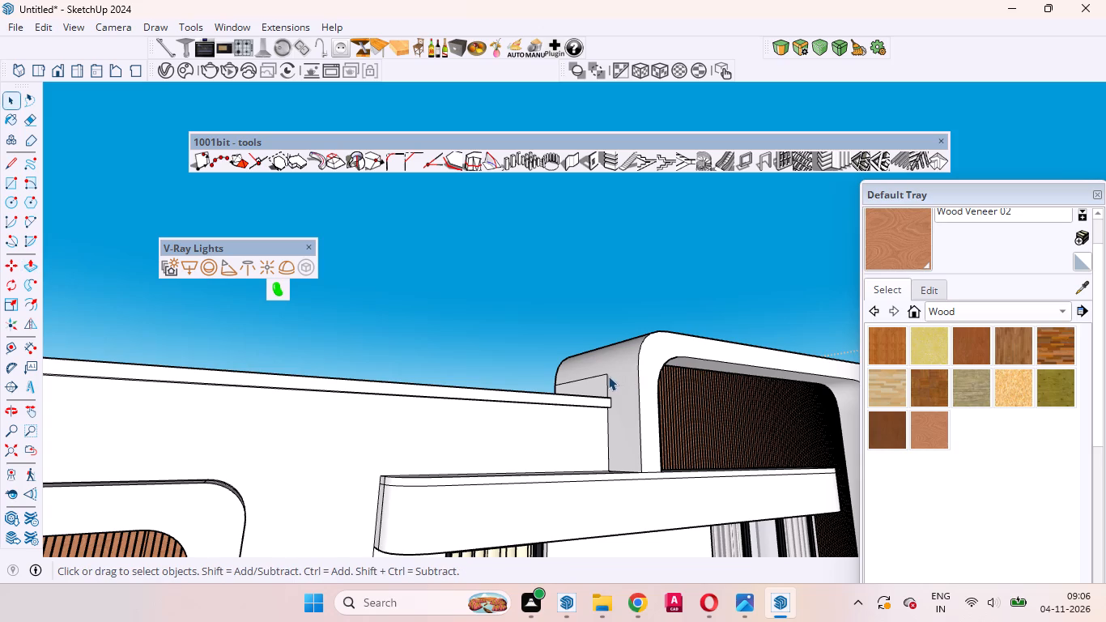
left_click(606, 374)
key("Delete")
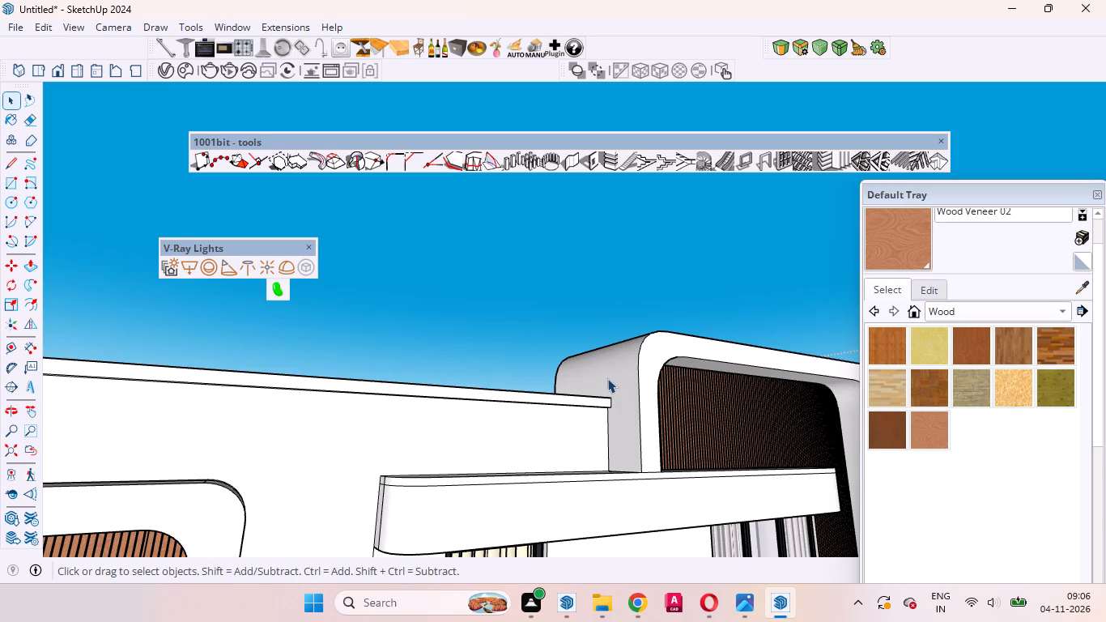
Erase the two leftover edges on the parapet's top surface beside the tall rounded frame.
scroll(598, 368, "down", 9)
middle_click_drag(597, 383, 500, 391)
scroll(395, 358, "up", 8)
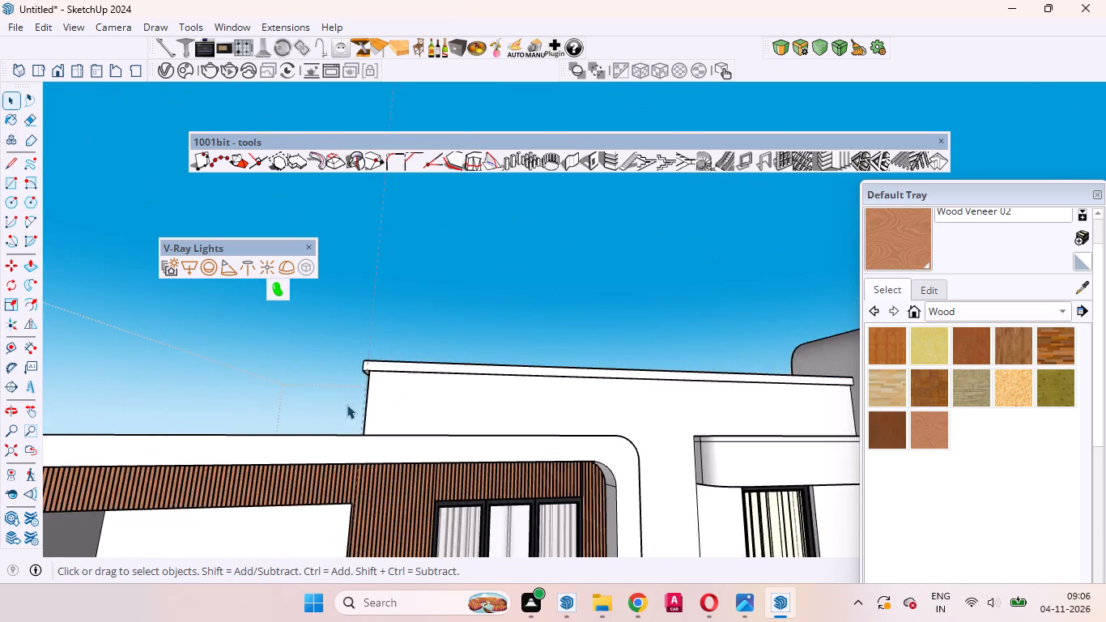
middle_click_drag(342, 405, 389, 413)
scroll(367, 404, "up", 1)
scroll(367, 396, "down", 15)
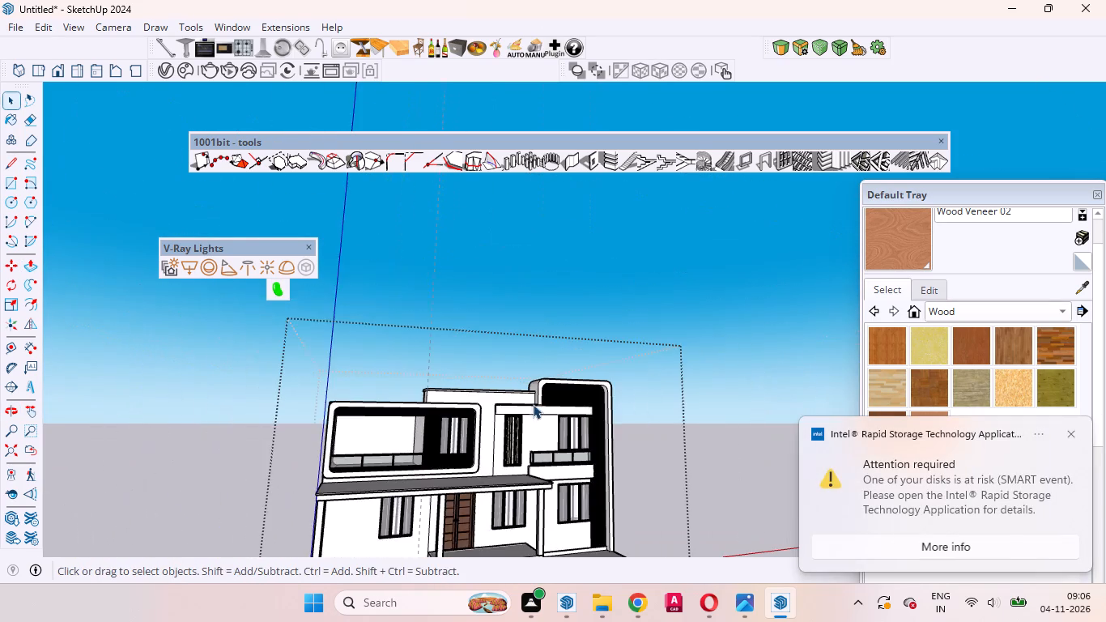
middle_click_drag(534, 420, 407, 461)
scroll(479, 389, "up", 2)
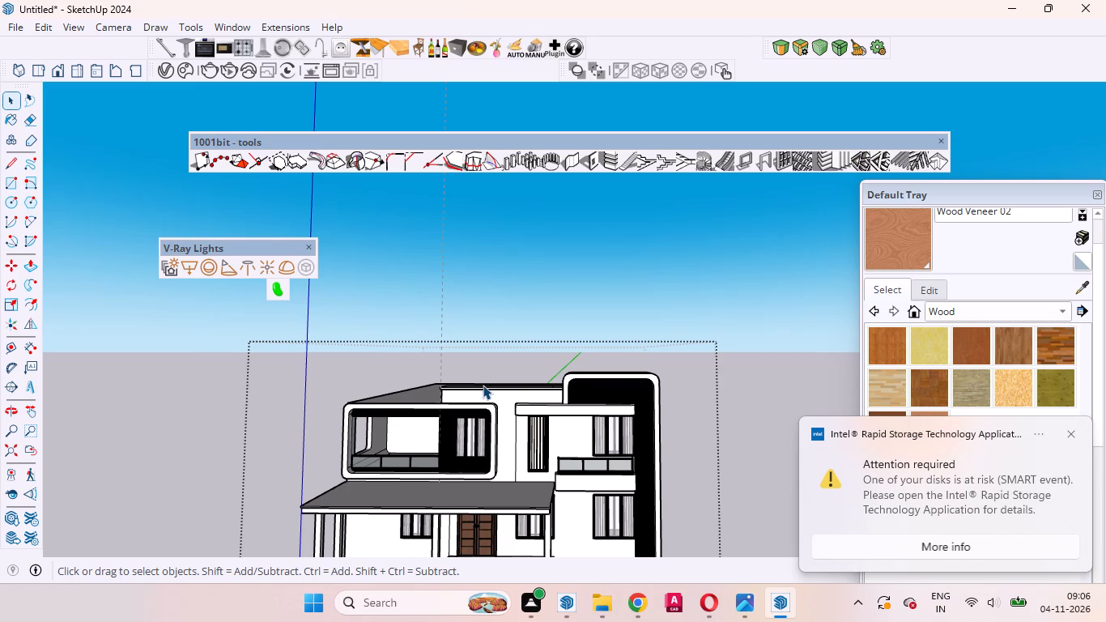
scroll(483, 385, "down", 1)
scroll(508, 387, "up", 2)
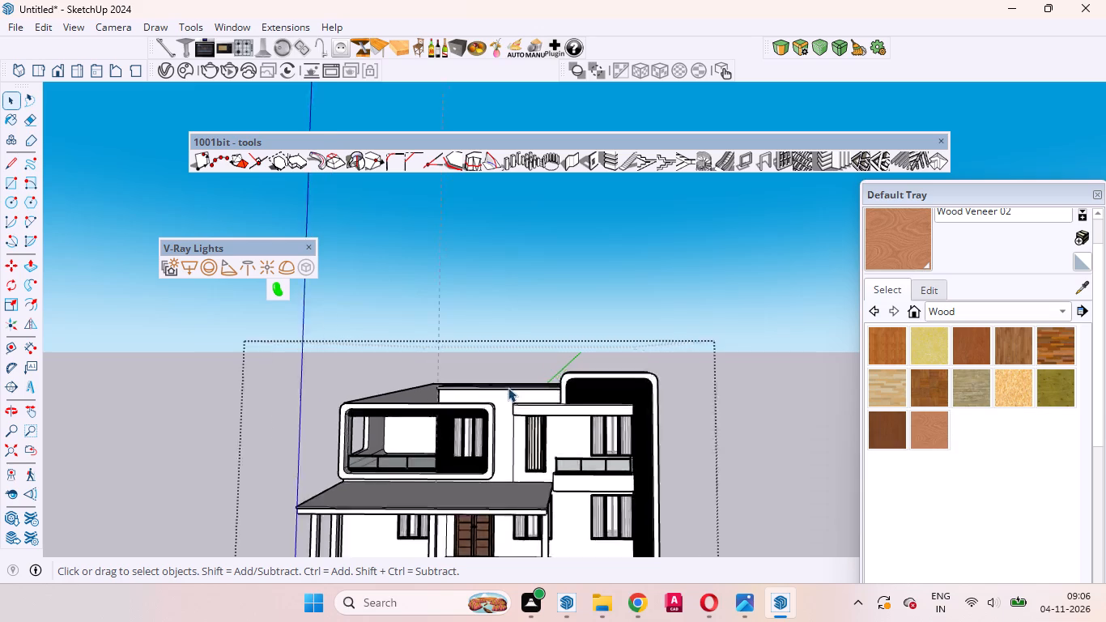
scroll(508, 387, "up", 12)
scroll(617, 415, "up", 5)
middle_click_drag(619, 412, 599, 370)
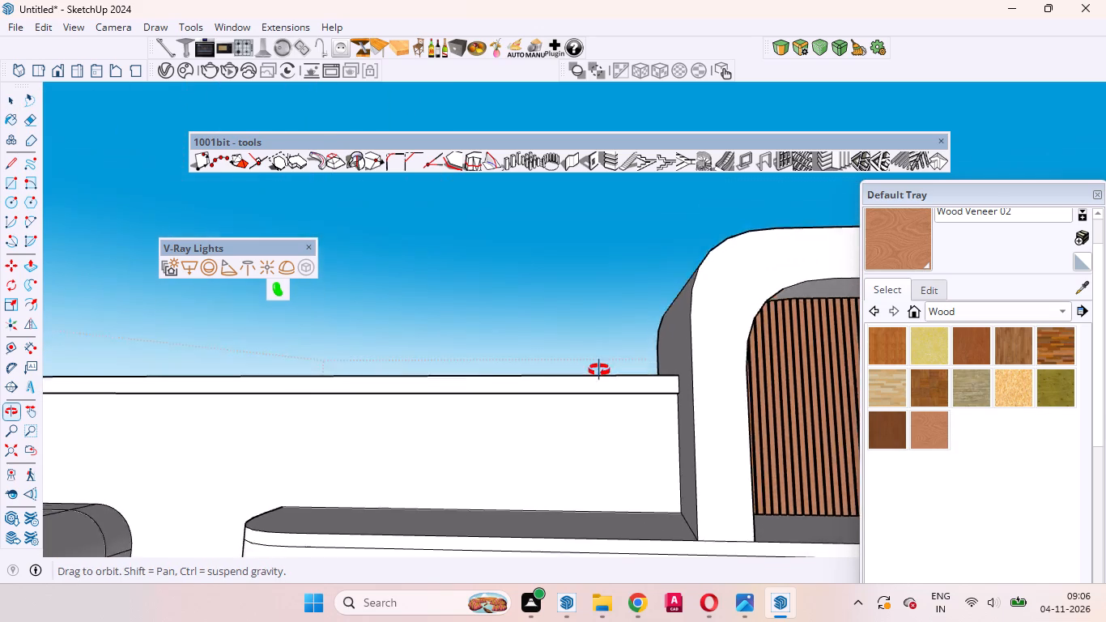
middle_click_drag(599, 370, 619, 496)
scroll(591, 378, "up", 4)
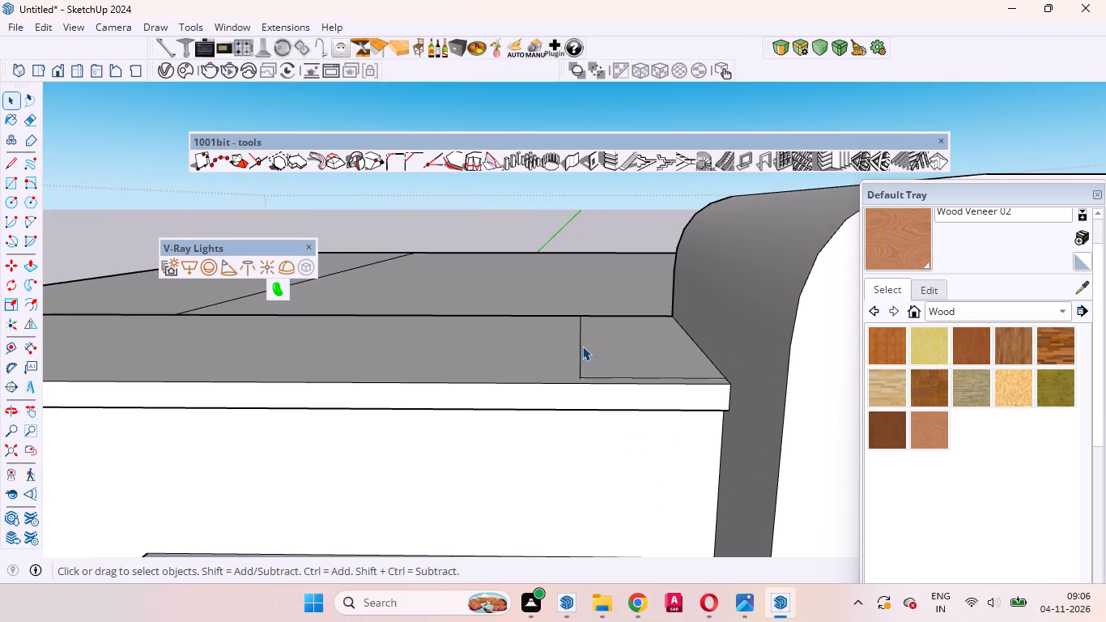
left_click(582, 346)
right_click(582, 346)
left_click(612, 85)
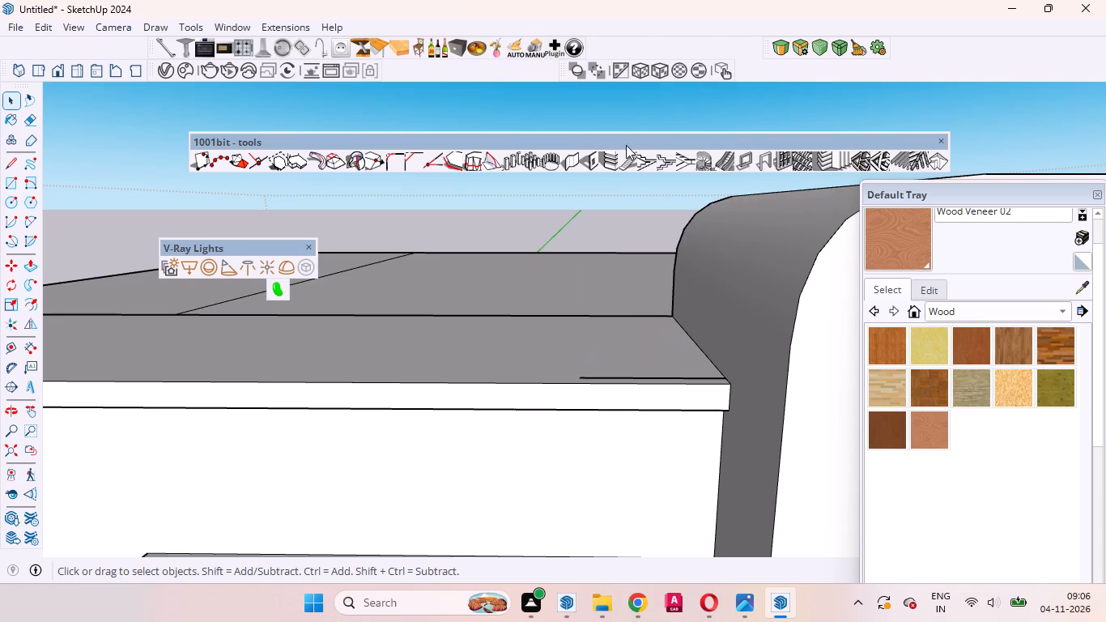
left_click(617, 380)
right_click(616, 379)
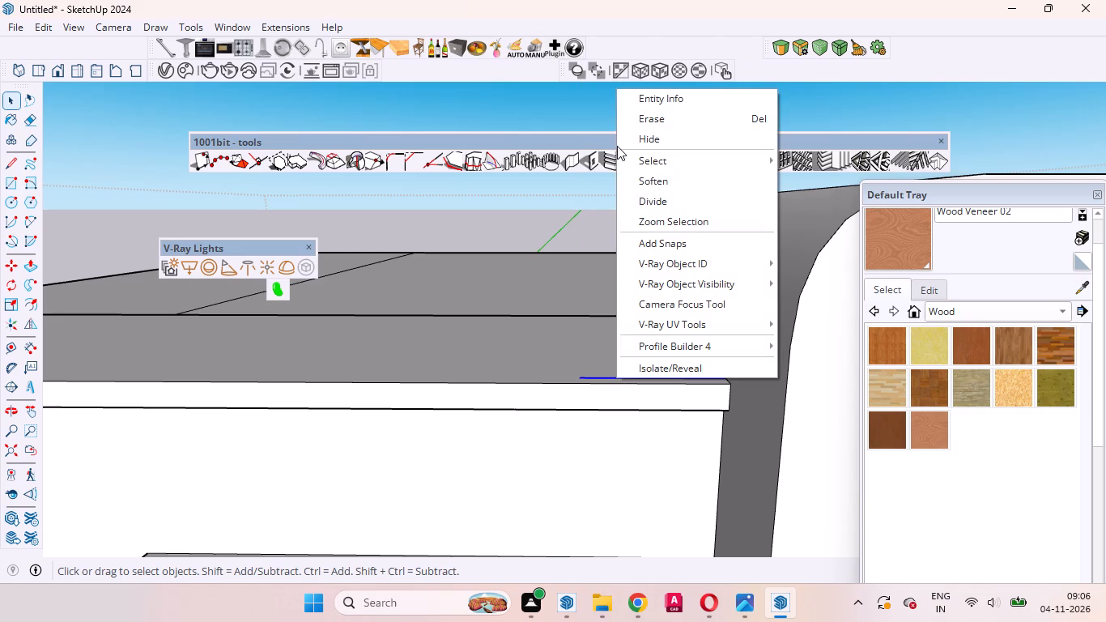
left_click(619, 127)
Repeat the last Push/Pull distance on the underside of the parapet's coping, working at the end beside the tall rounded frame.
scroll(662, 347, "down", 8)
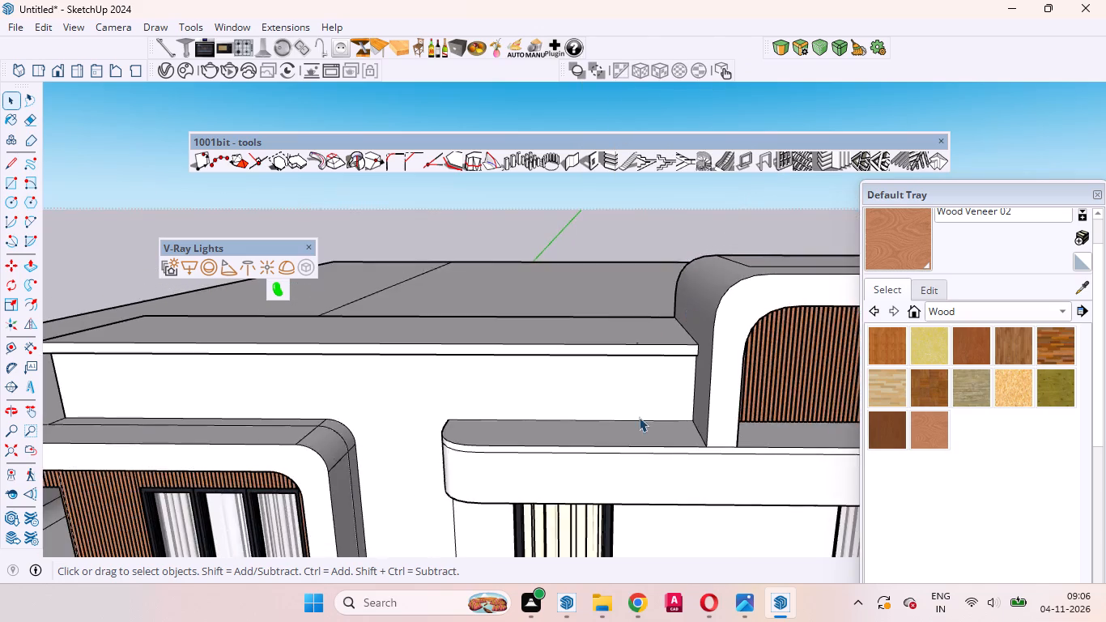
middle_click_drag(637, 417, 637, 287)
scroll(674, 329, "up", 15)
middle_click_drag(725, 381, 714, 339)
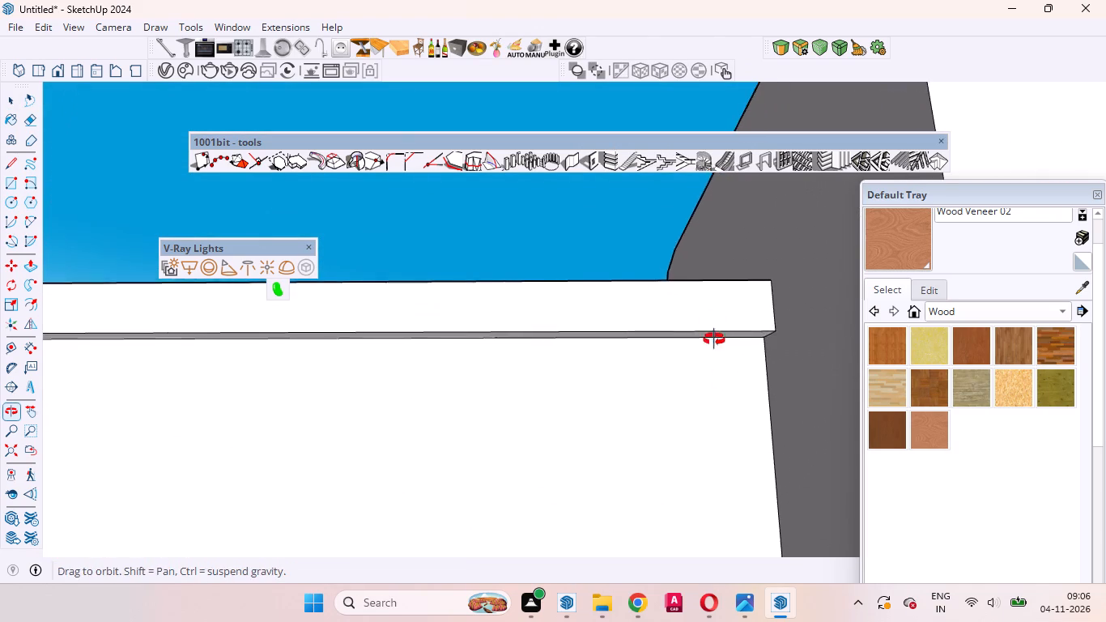
middle_click_drag(714, 339, 713, 275)
scroll(734, 326, "up", 8)
left_click(734, 331)
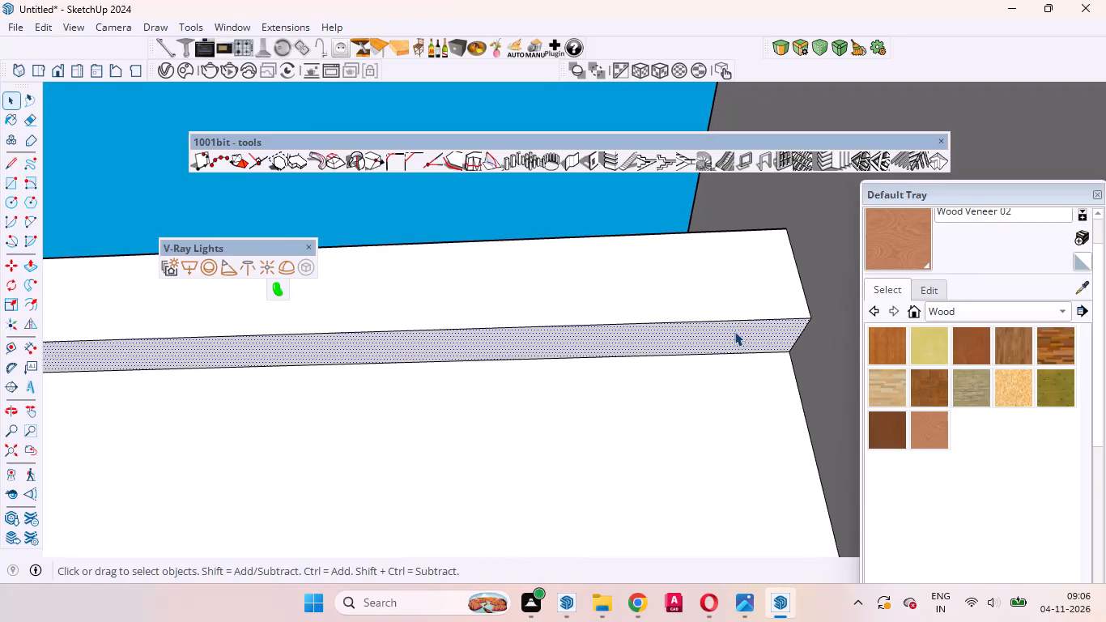
key("p")
double_click(734, 330)
key("space")
Clear the selection and review the parapet coping and upper front facade from above and from the front.
scroll(727, 333, "down", 9)
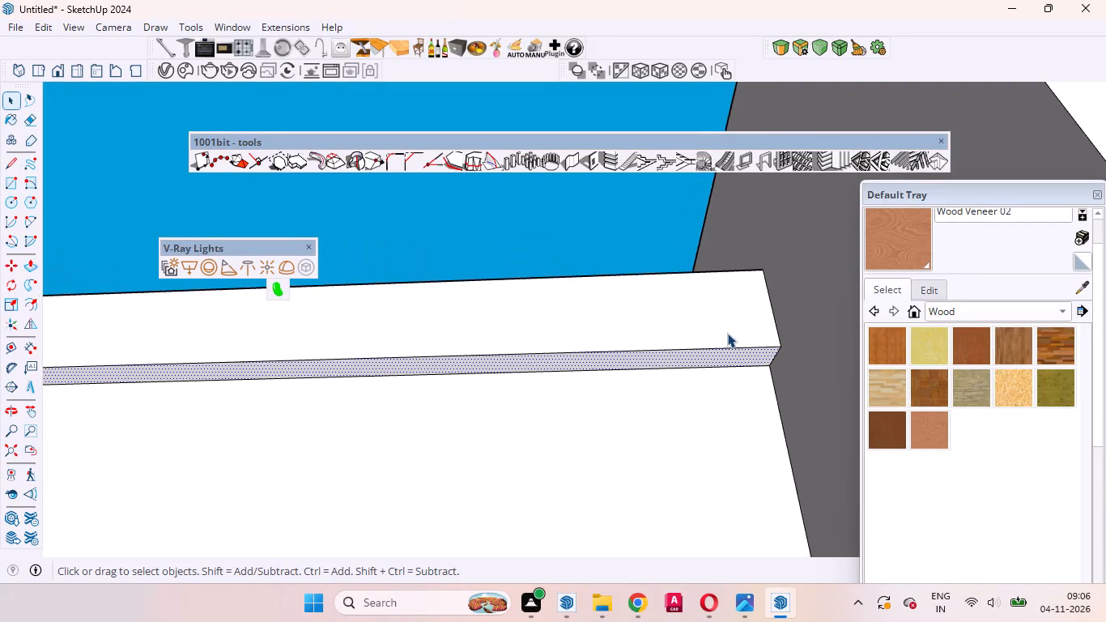
scroll(727, 333, "down", 20)
scroll(727, 333, "down", 2)
middle_click_drag(721, 337, 747, 568)
scroll(715, 462, "down", 6)
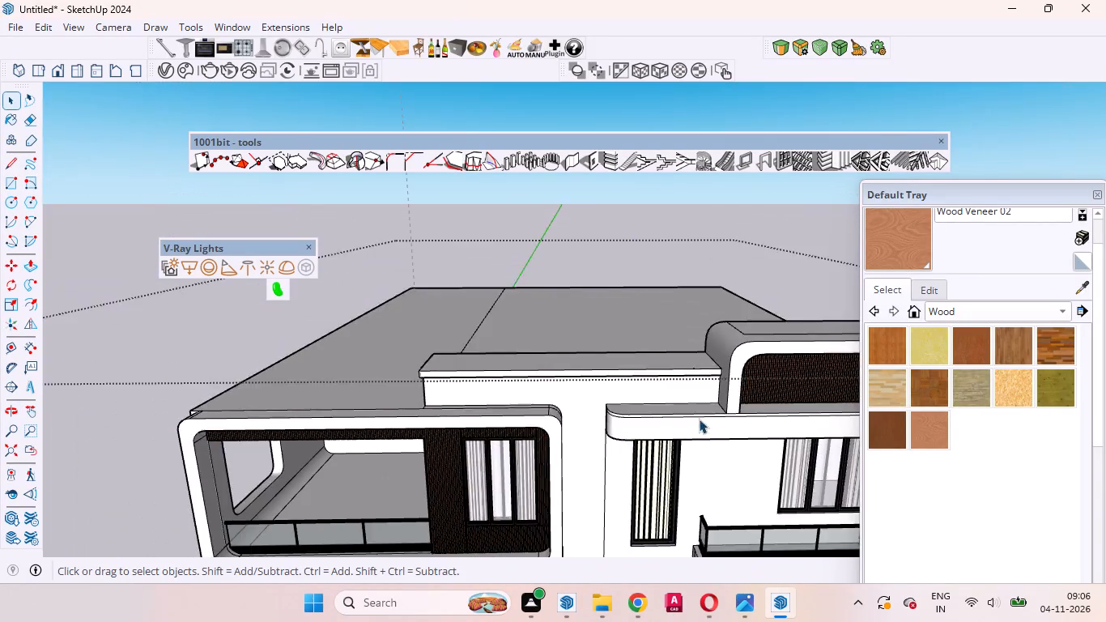
scroll(699, 419, "down", 5)
middle_click_drag(713, 428, 666, 311)
scroll(666, 310, "down", 10)
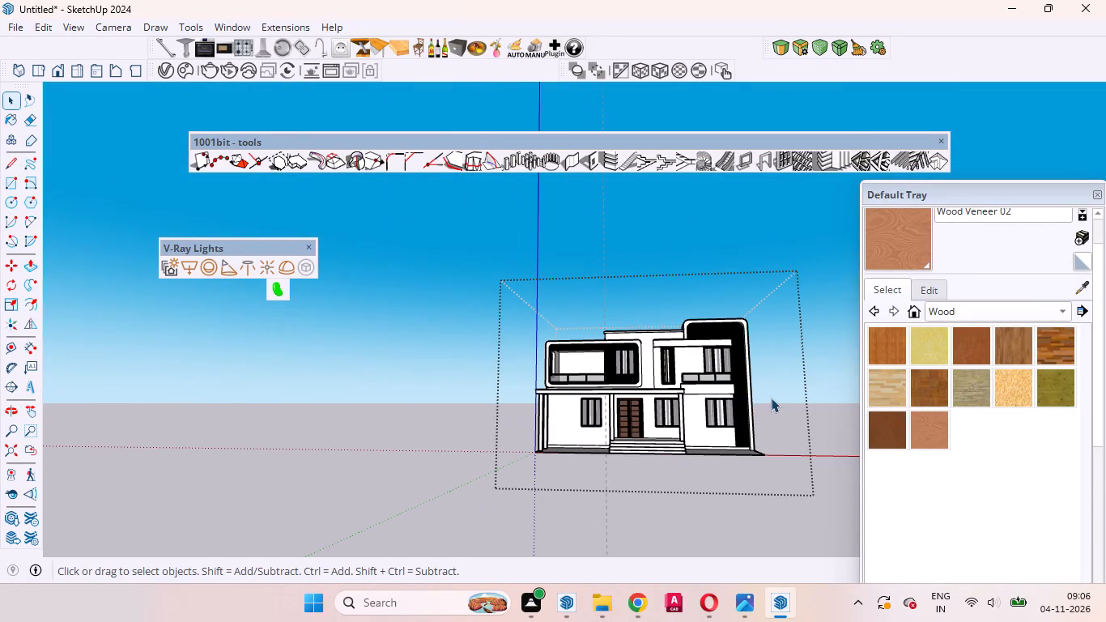
left_click(773, 397)
scroll(699, 334, "up", 9)
middle_click_drag(682, 369, 704, 414)
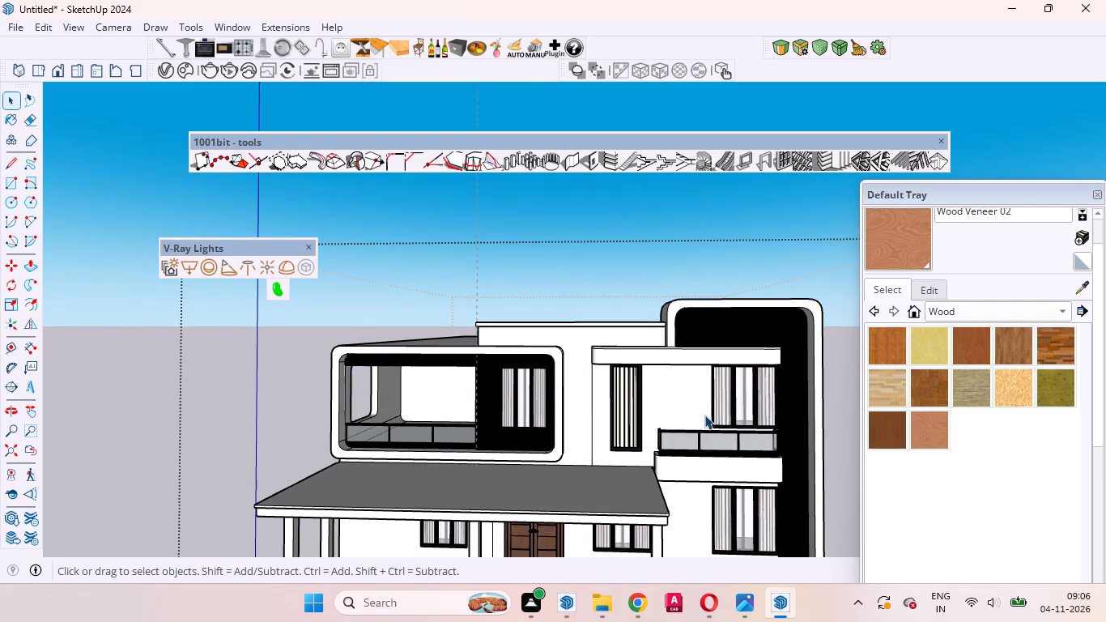
scroll(704, 411, "up", 10)
middle_click_drag(645, 479, 645, 481)
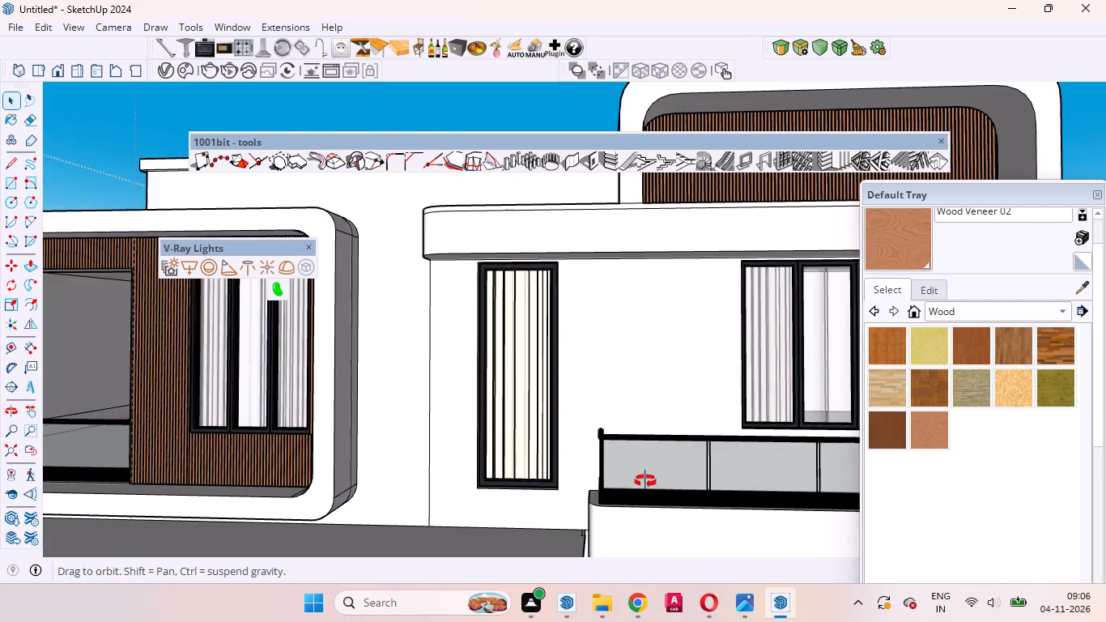
middle_click_drag(645, 481, 663, 519)
scroll(661, 501, "up", 1)
scroll(635, 426, "down", 10)
scroll(742, 431, "up", 2)
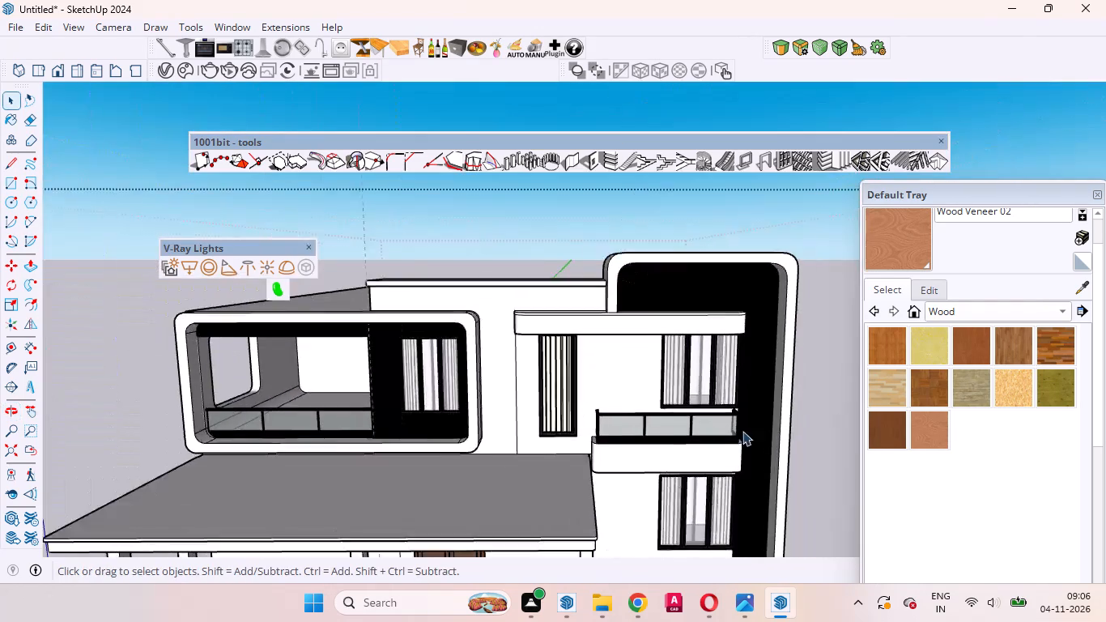
Examine the small balcony's railing corner beside the wood louvre strip, and review the whole front of the house.
scroll(742, 431, "up", 8)
middle_click_drag(746, 418, 607, 530)
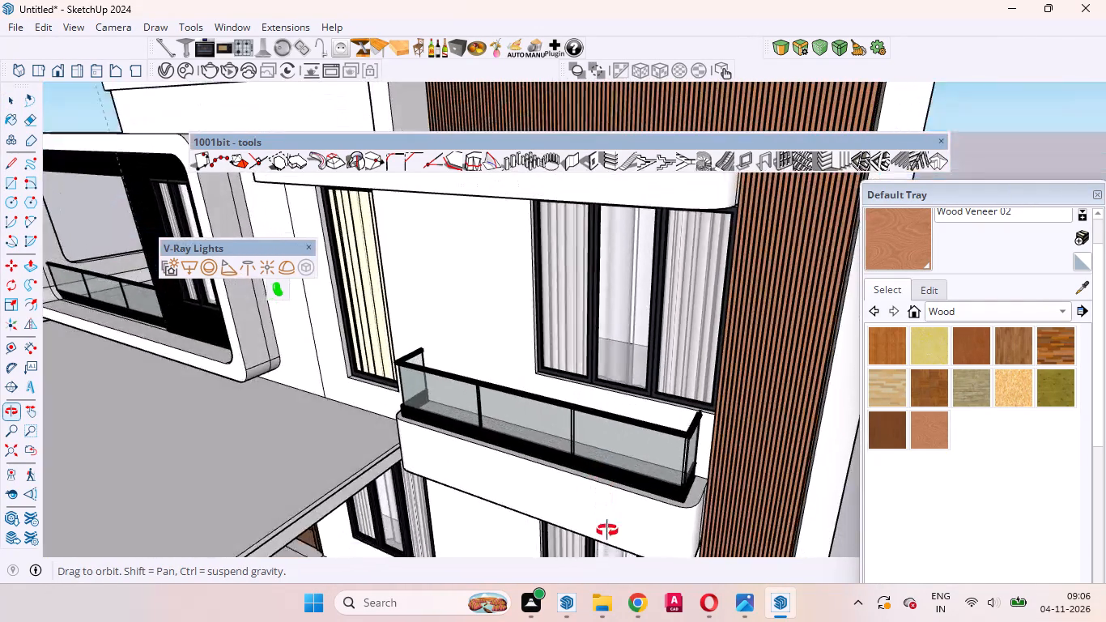
middle_click_drag(607, 530, 611, 559)
scroll(662, 487, "down", 5)
scroll(672, 476, "up", 10)
middle_click_drag(691, 497, 607, 599)
scroll(590, 551, "up", 1)
scroll(568, 426, "down", 10)
scroll(569, 483, "up", 9)
scroll(578, 449, "down", 2)
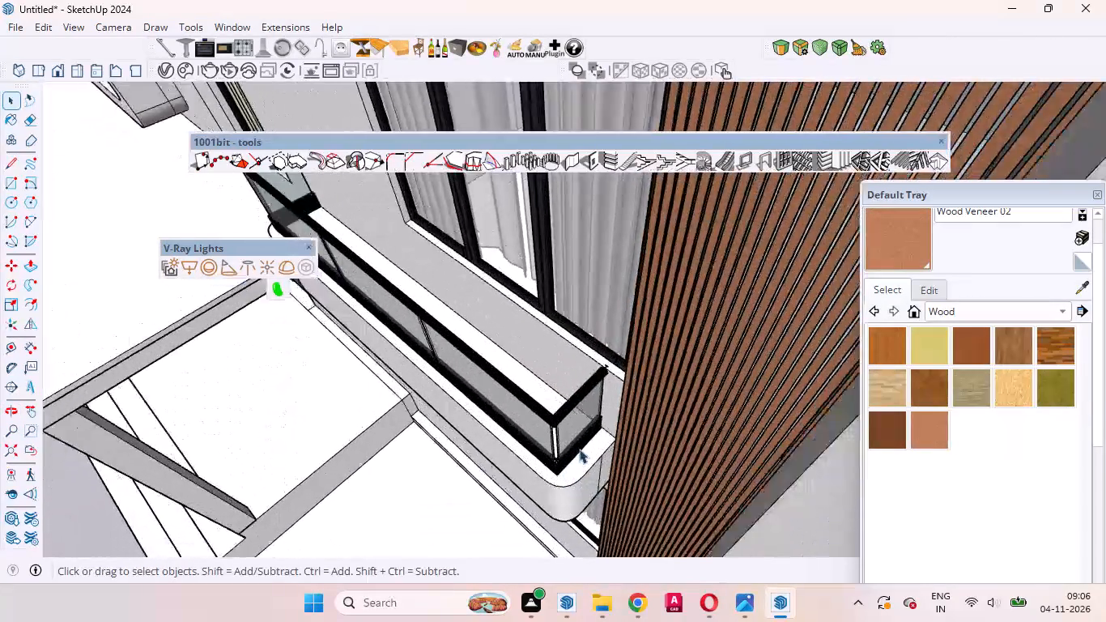
scroll(579, 449, "down", 15)
middle_click_drag(524, 447, 738, 239)
middle_click(738, 239)
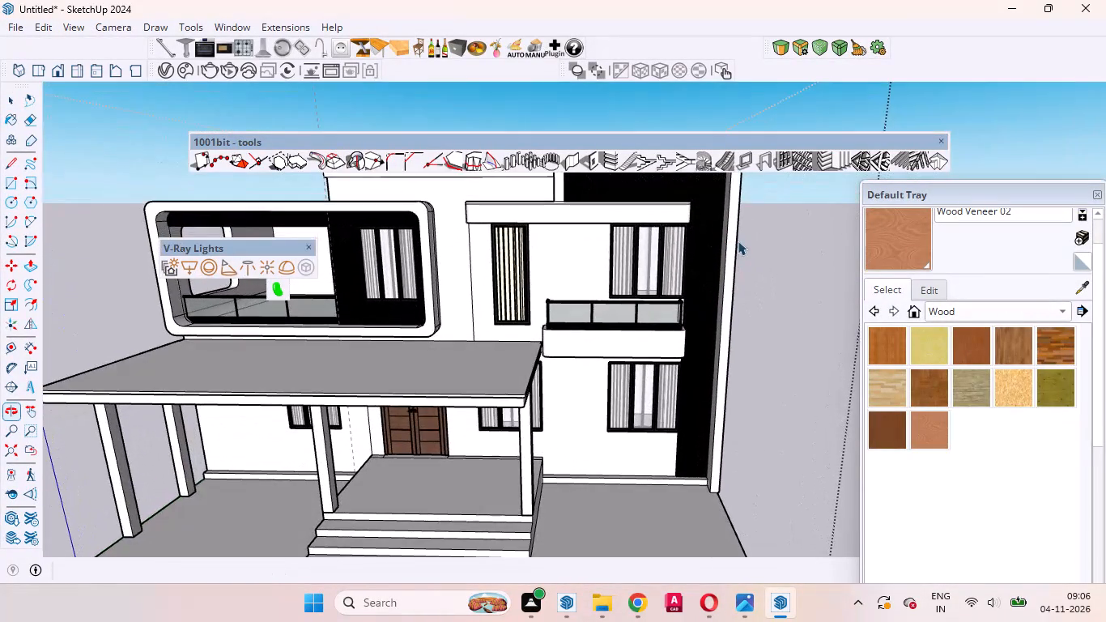
scroll(713, 273, "up", 8)
scroll(622, 339, "down", 5)
middle_click_drag(616, 398, 617, 325)
scroll(661, 315, "down", 15)
scroll(558, 348, "up", 2)
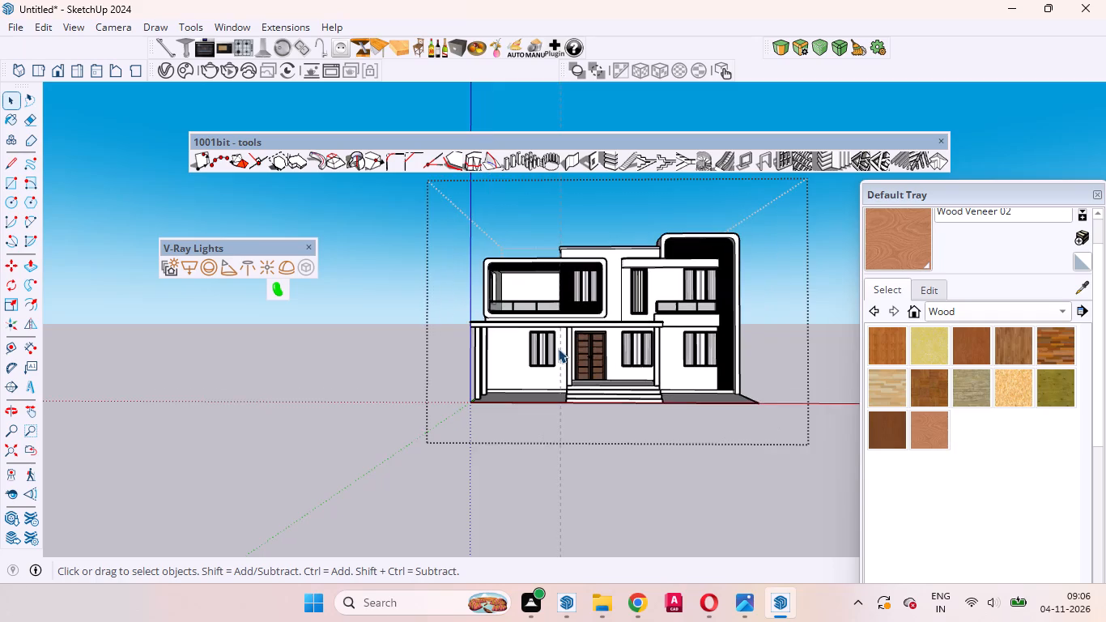
scroll(555, 353, "up", 4)
scroll(583, 379, "down", 10)
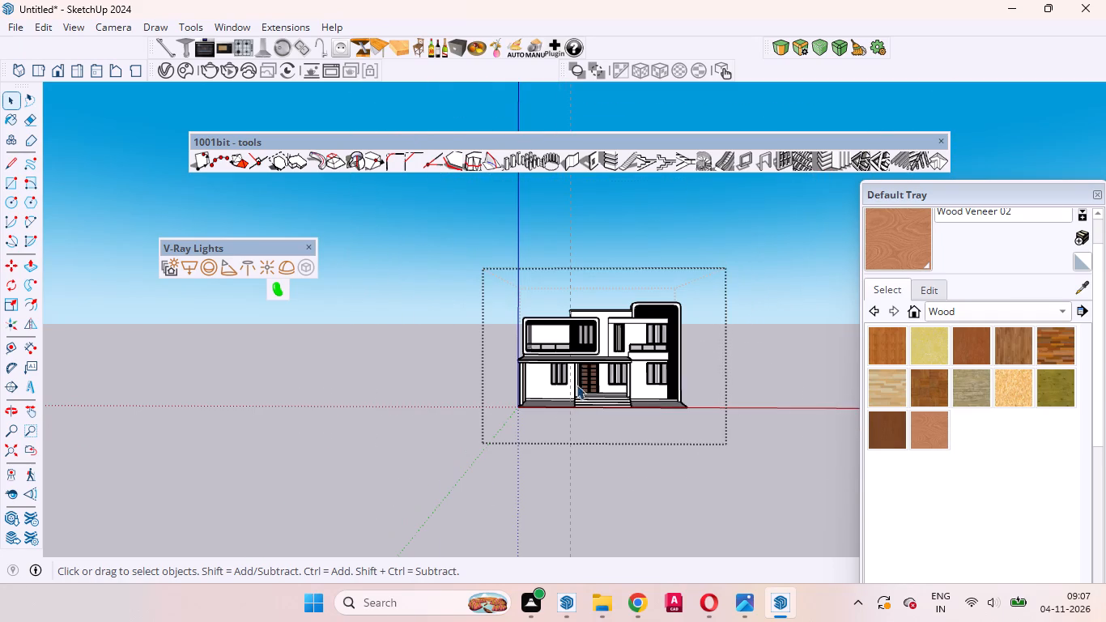
Delete the remaining vertical guide line that crosses the front of the house.
left_click(730, 469)
left_click_drag(600, 254, 503, 185)
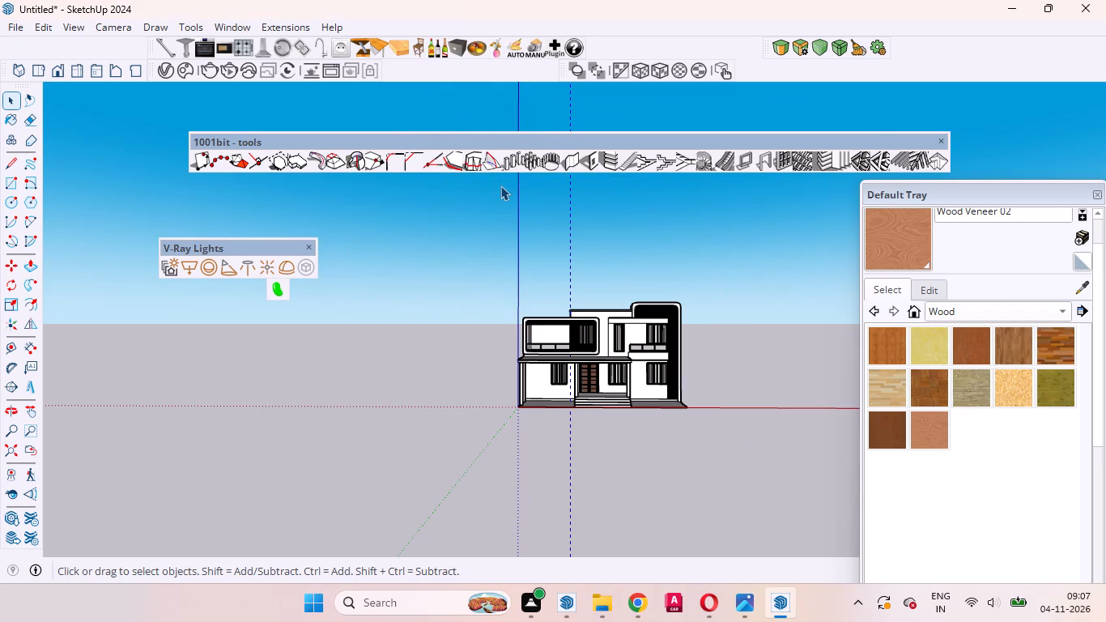
key("Delete")
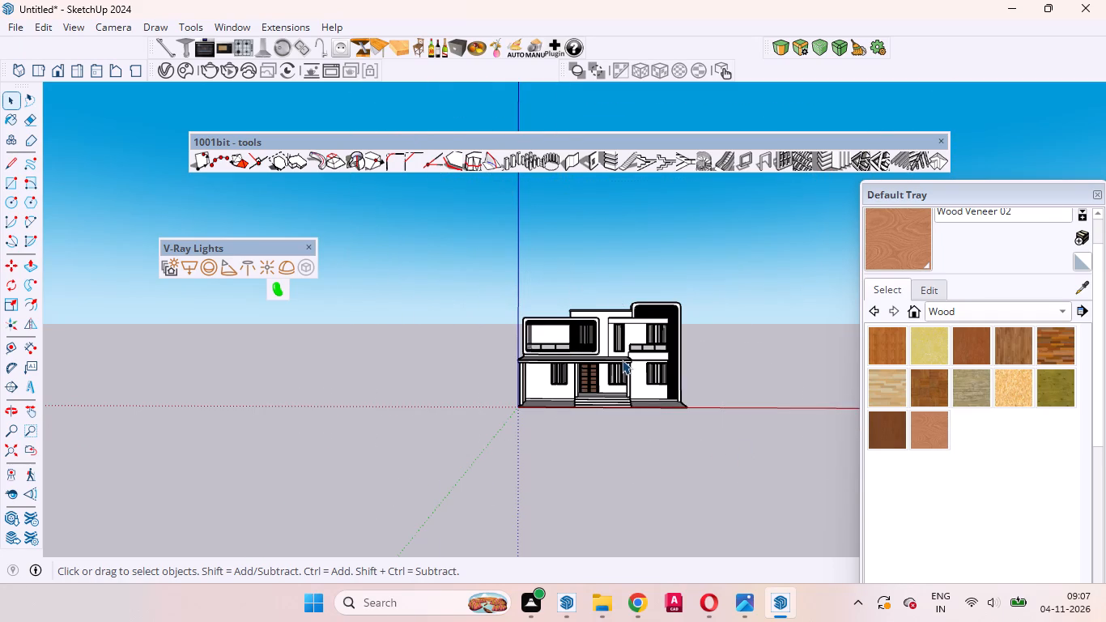
Paint the ground face under the porch, between the corner columns and the entrance steps, with Pavers with Grass Brick from the landscaping materials.
scroll(622, 360, "down", 1)
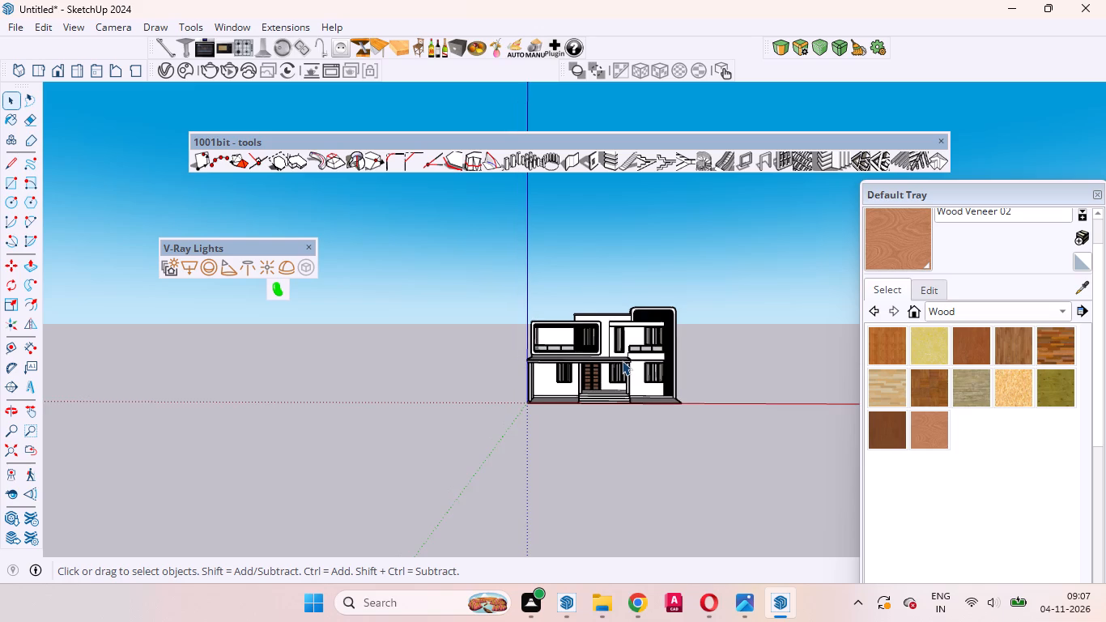
scroll(622, 360, "down", 1)
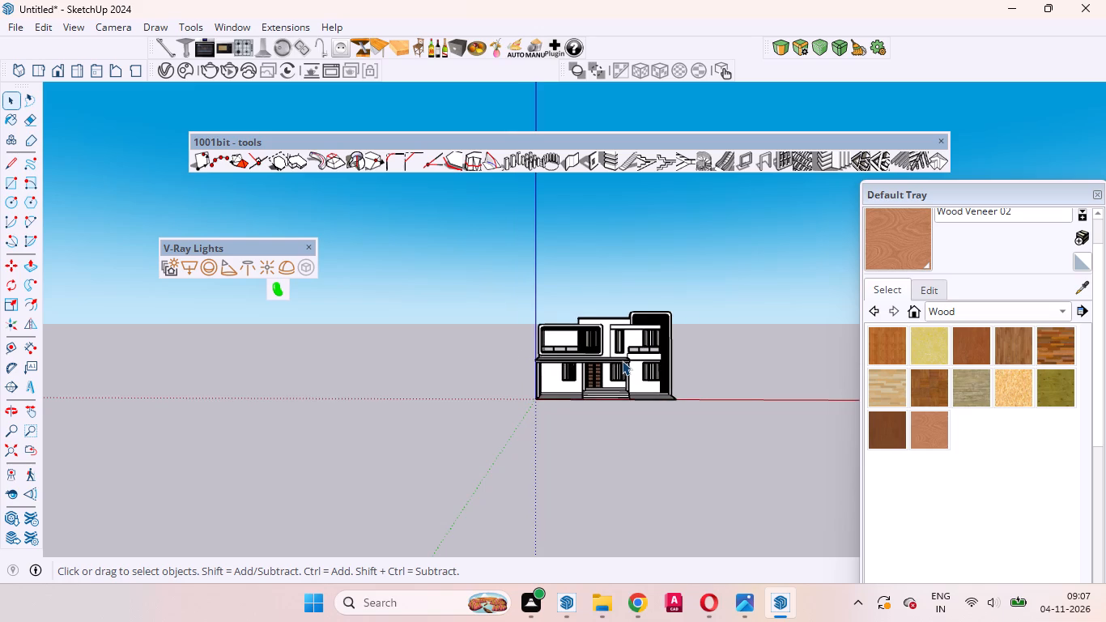
scroll(622, 375, "up", 4)
middle_click_drag(591, 434, 604, 577)
scroll(511, 377, "up", 10)
left_click(551, 421)
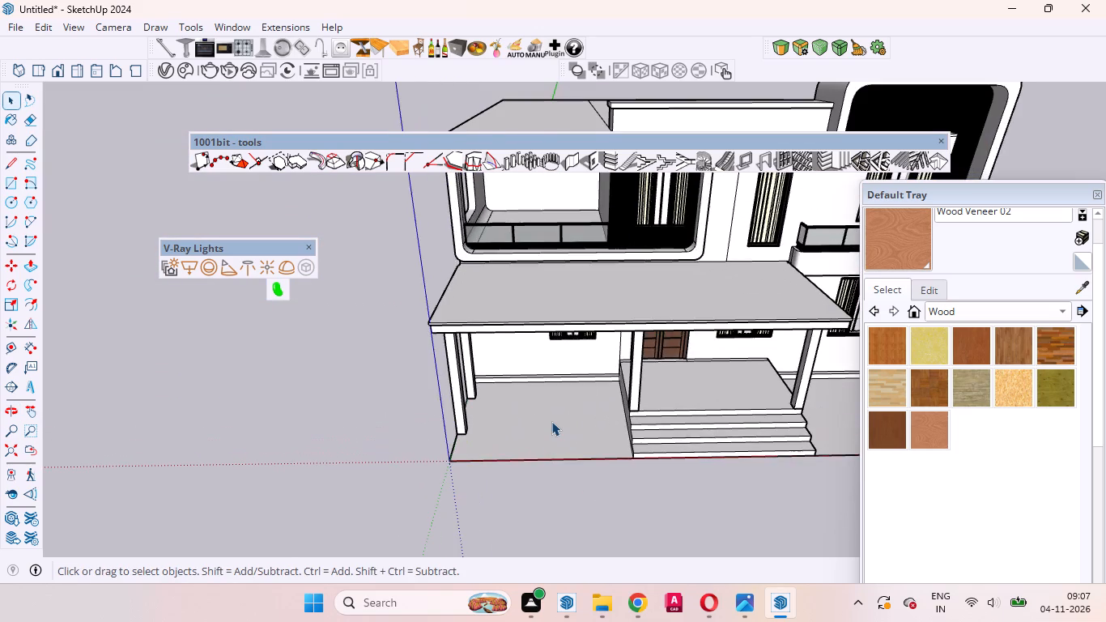
double_click(549, 421)
left_click(532, 424)
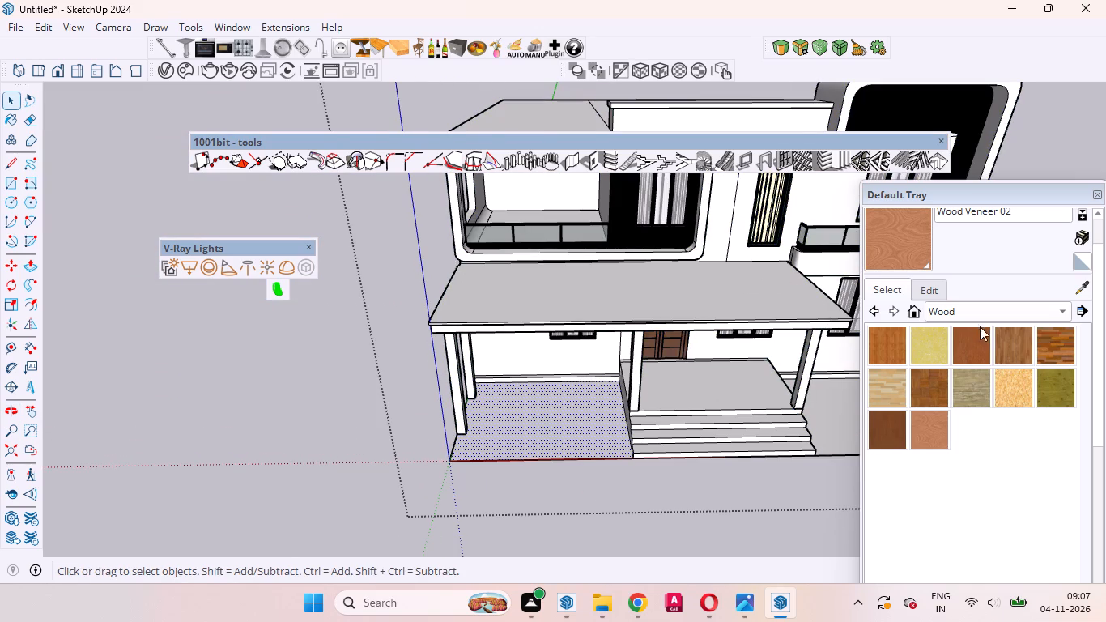
left_click(1065, 309)
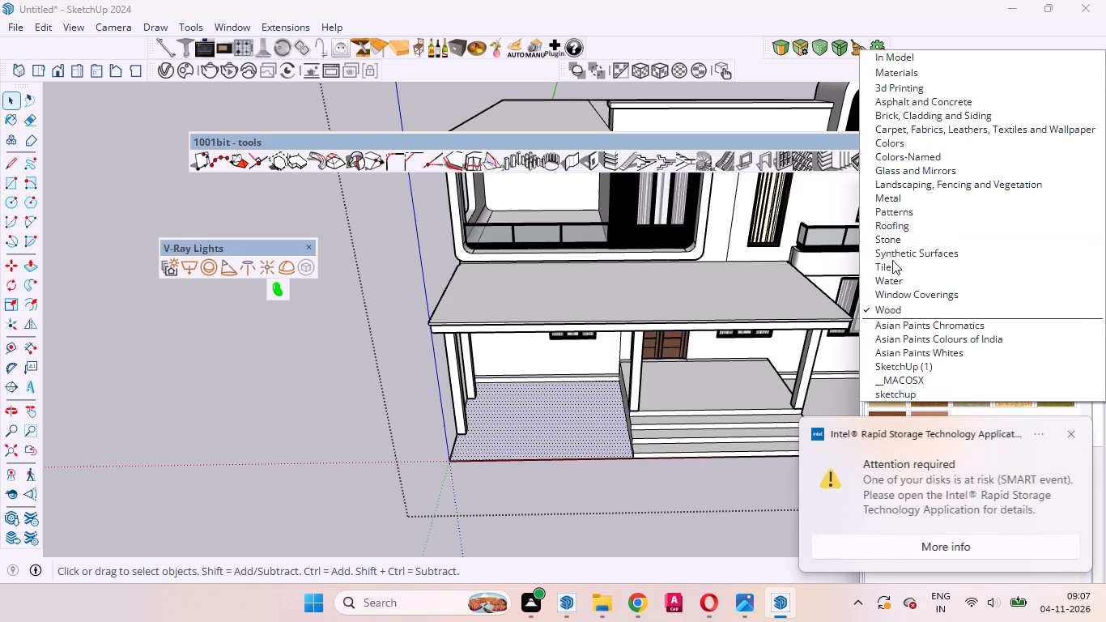
left_click(895, 181)
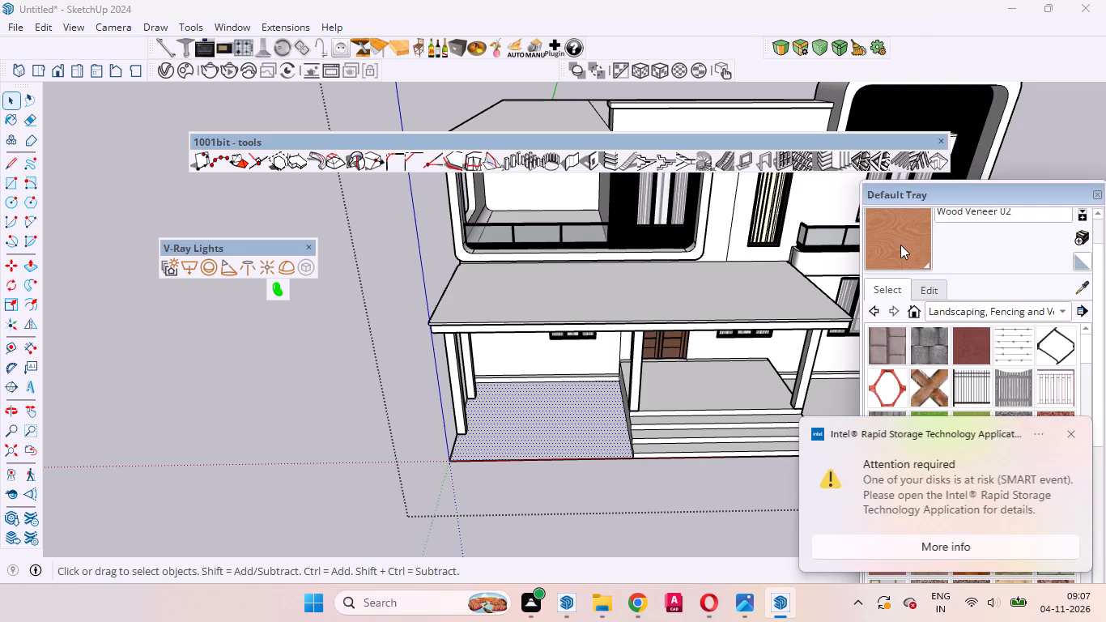
left_click_drag(906, 189, 853, 96)
scroll(980, 398, "down", 6)
scroll(977, 393, "up", 1)
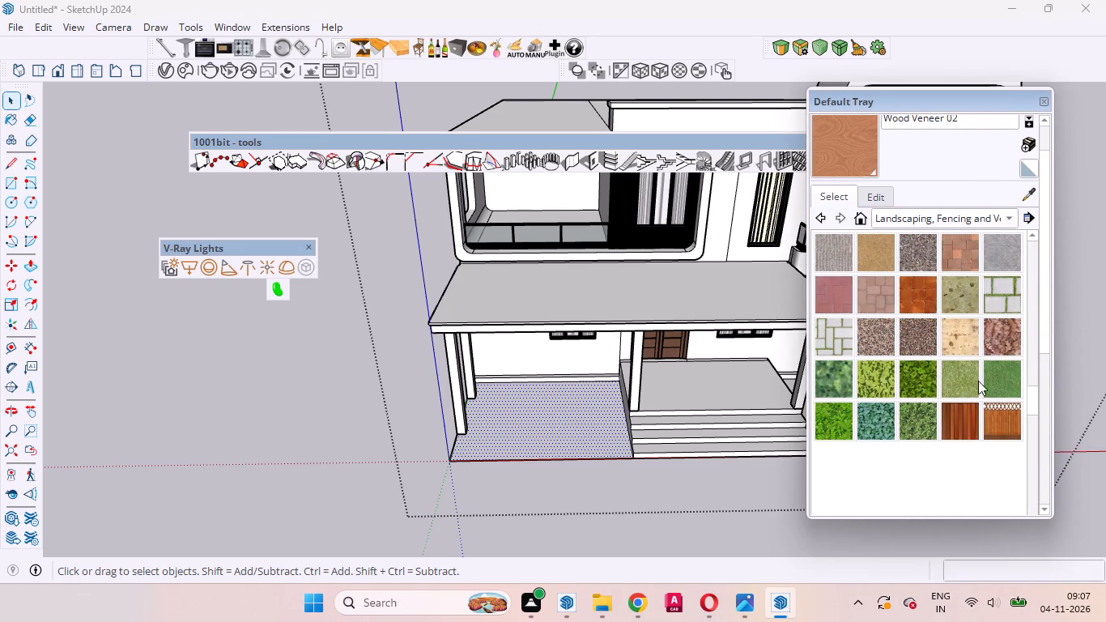
left_click(992, 276)
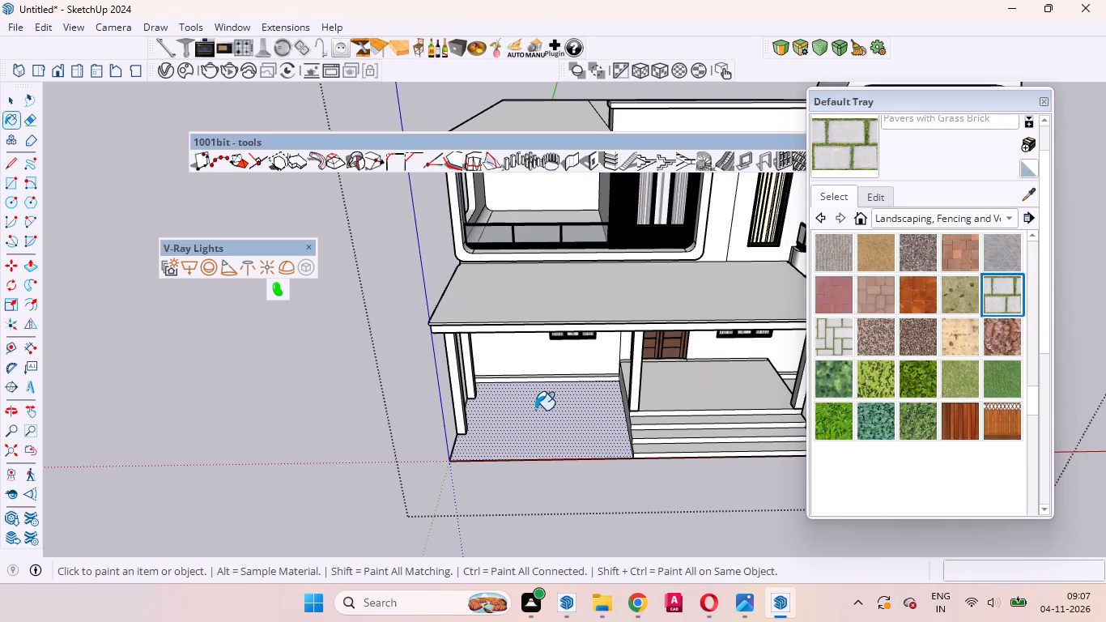
left_click(534, 420)
Paint the ground face on the other side of the entrance steps with the same Pavers with Grass Brick material.
scroll(380, 421, "up", 5)
scroll(315, 428, "down", 6)
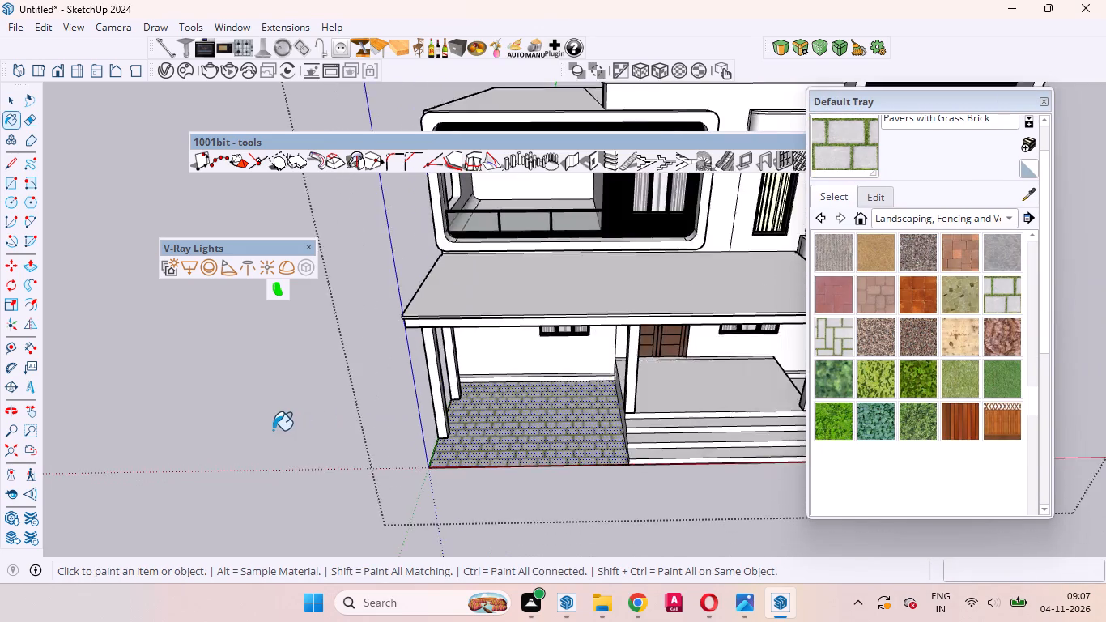
scroll(273, 430, "down", 3)
scroll(697, 449, "up", 3)
left_click(782, 429)
scroll(619, 441, "up", 4)
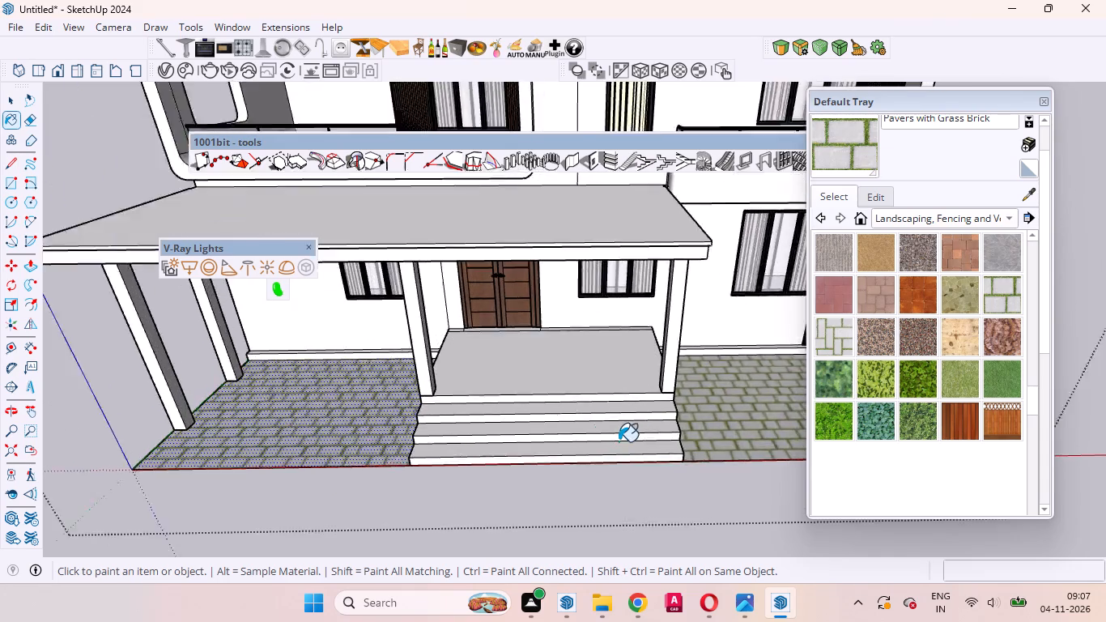
scroll(617, 448, "down", 5)
middle_click_drag(605, 517, 617, 394)
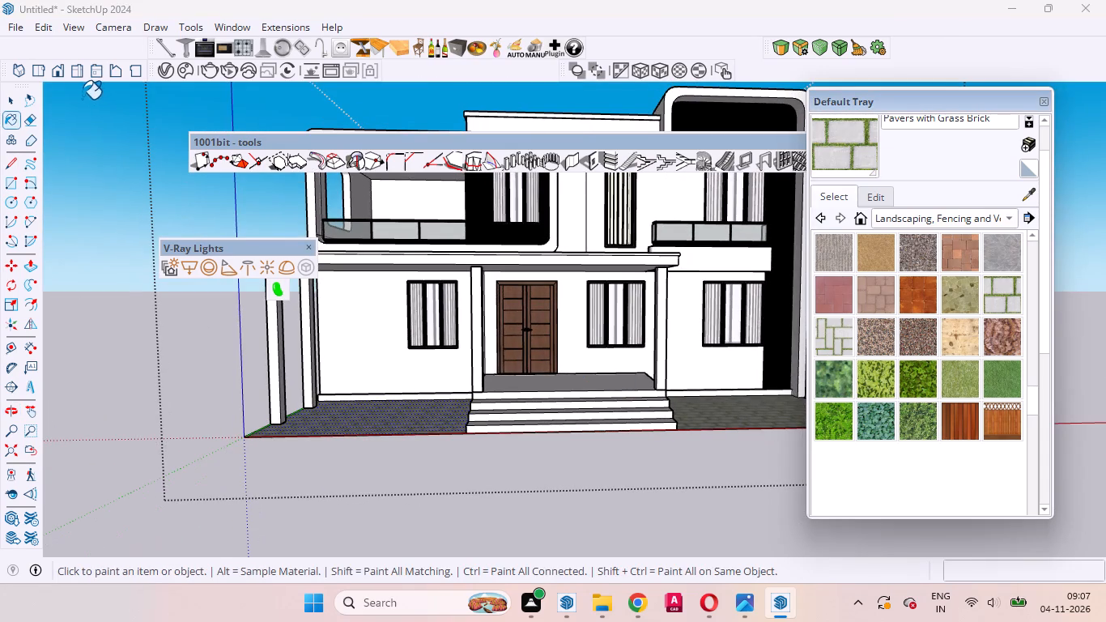
left_click(11, 105)
left_click(131, 343)
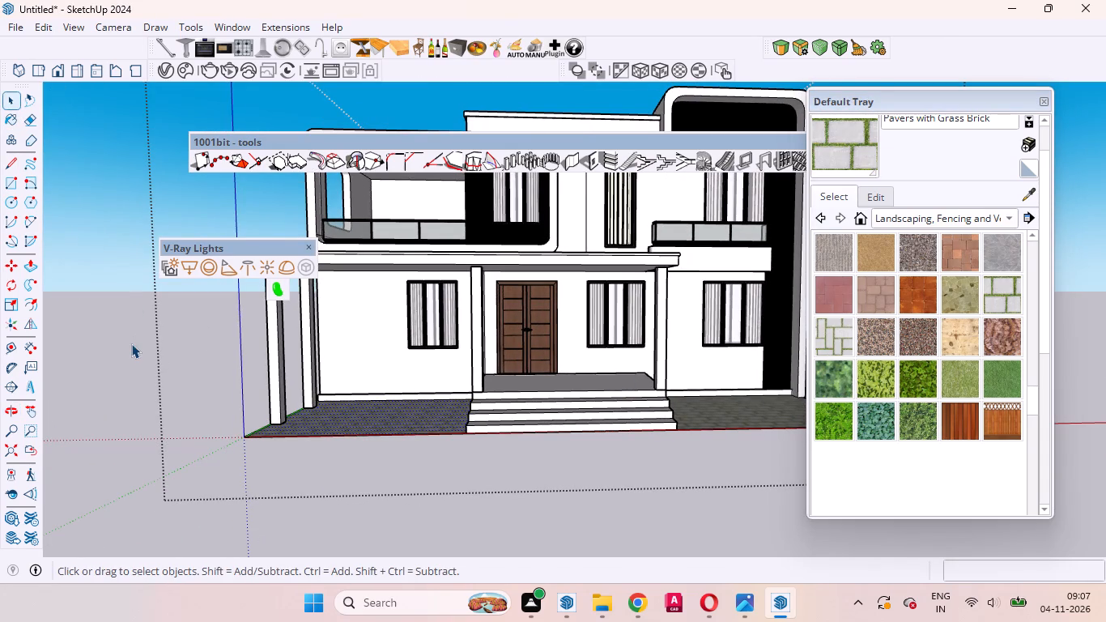
Examine the paved porch ground and the entrance steps up close.
scroll(341, 436, "up", 5)
middle_click_drag(342, 438, 364, 517)
scroll(432, 479, "up", 6)
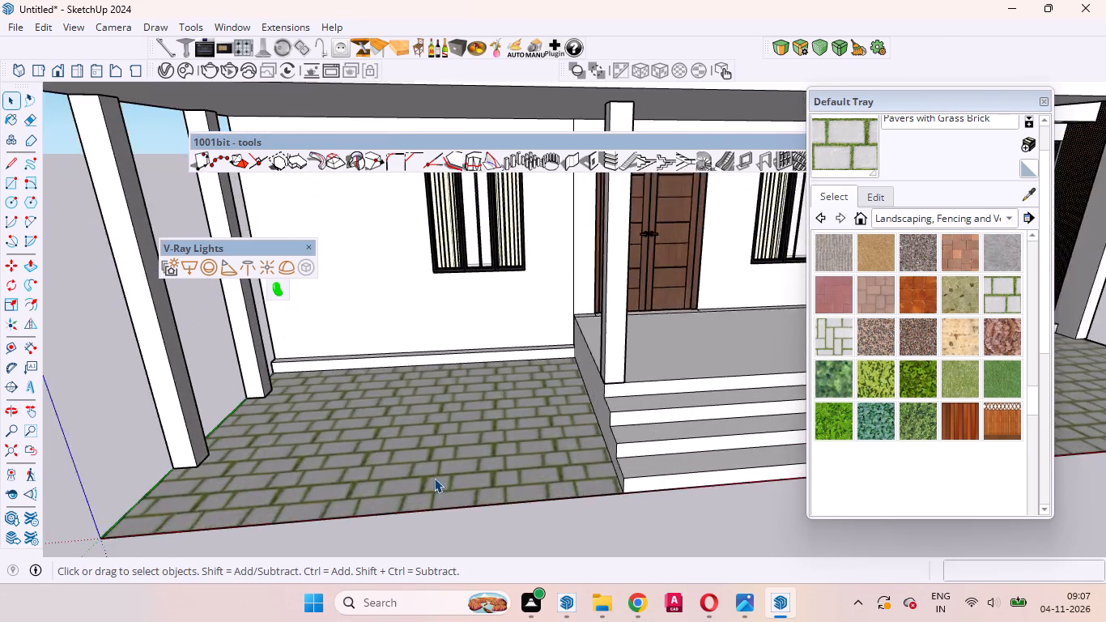
scroll(434, 478, "up", 3)
middle_click_drag(423, 476, 419, 502)
scroll(415, 498, "up", 1)
scroll(405, 485, "down", 10)
scroll(602, 429, "up", 1)
middle_click_drag(602, 432, 507, 354)
scroll(526, 351, "up", 3)
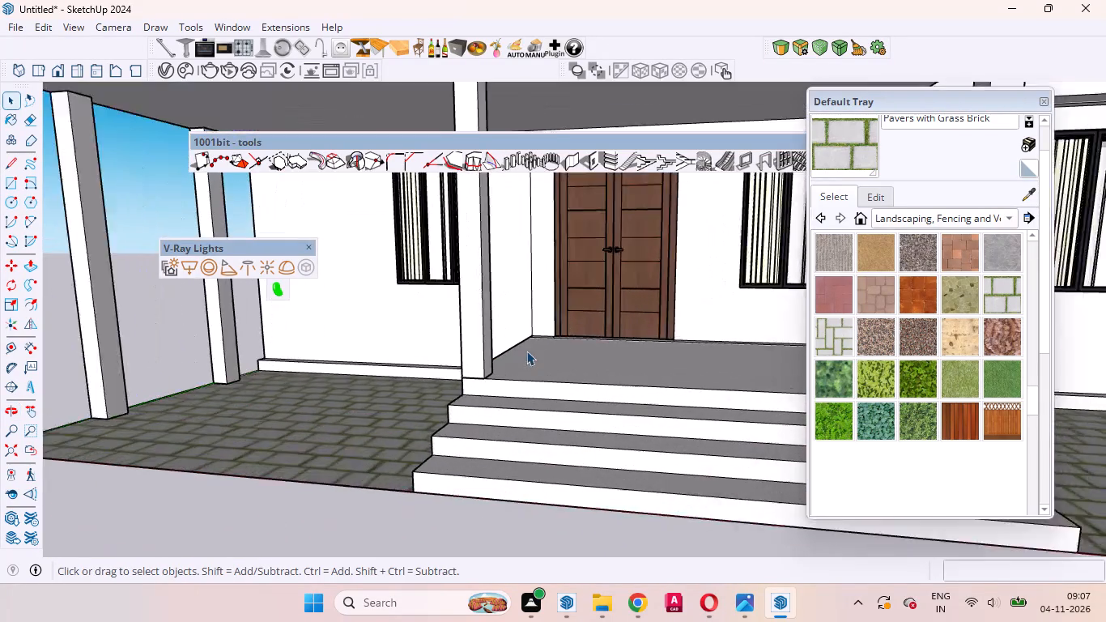
Erase the stray vertical edge on the wall between the porch column and the wooden front door.
scroll(526, 351, "up", 1)
scroll(529, 355, "down", 6)
middle_click_drag(527, 362, 572, 299)
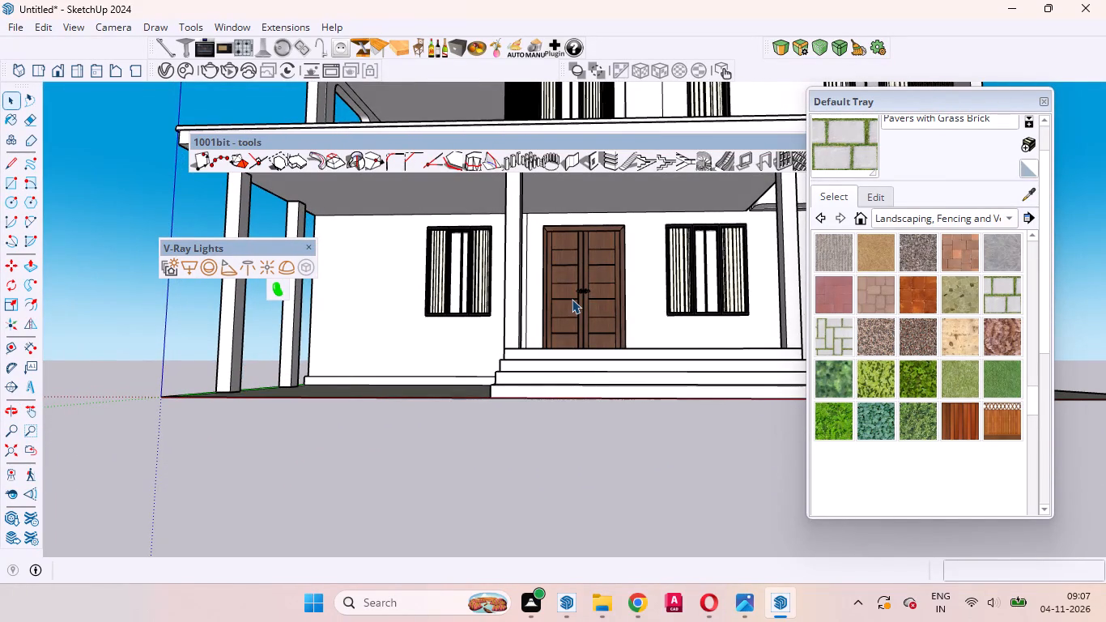
middle_click_drag(572, 300, 540, 309)
scroll(539, 305, "up", 4)
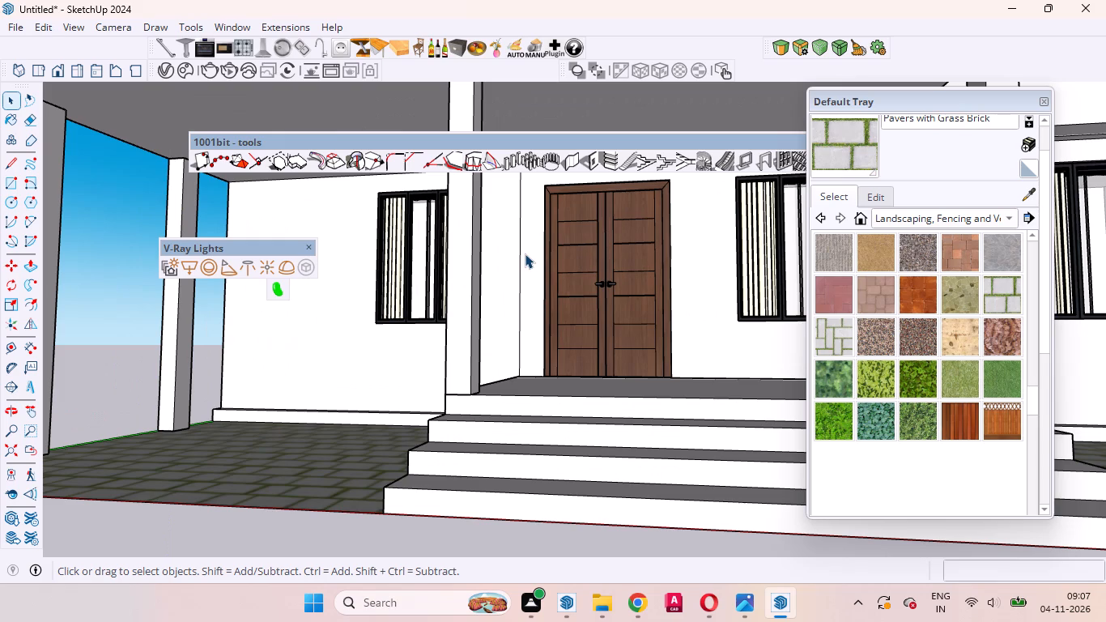
left_click(523, 250)
triple_click(520, 248)
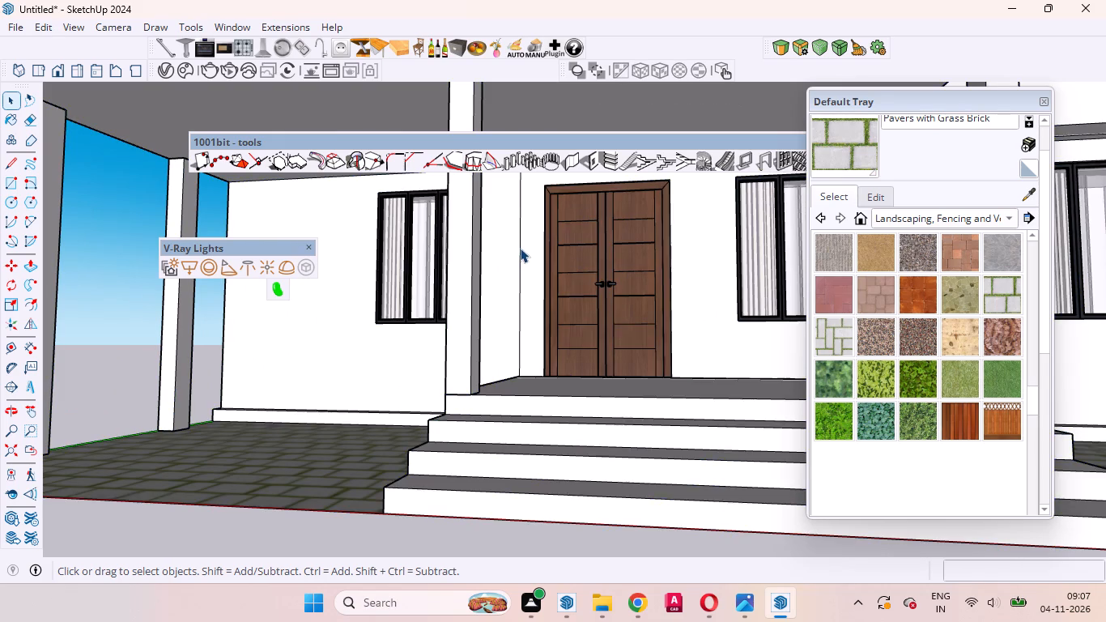
left_click(520, 247)
right_click(520, 247)
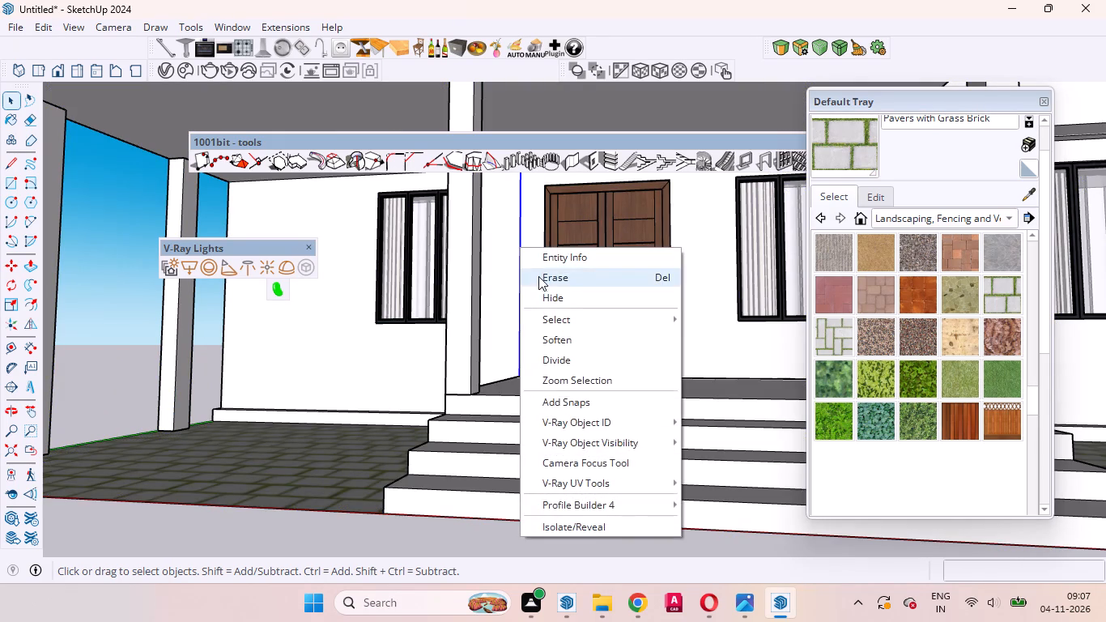
left_click(540, 281)
scroll(530, 324, "down", 9)
middle_click_drag(540, 341, 602, 371)
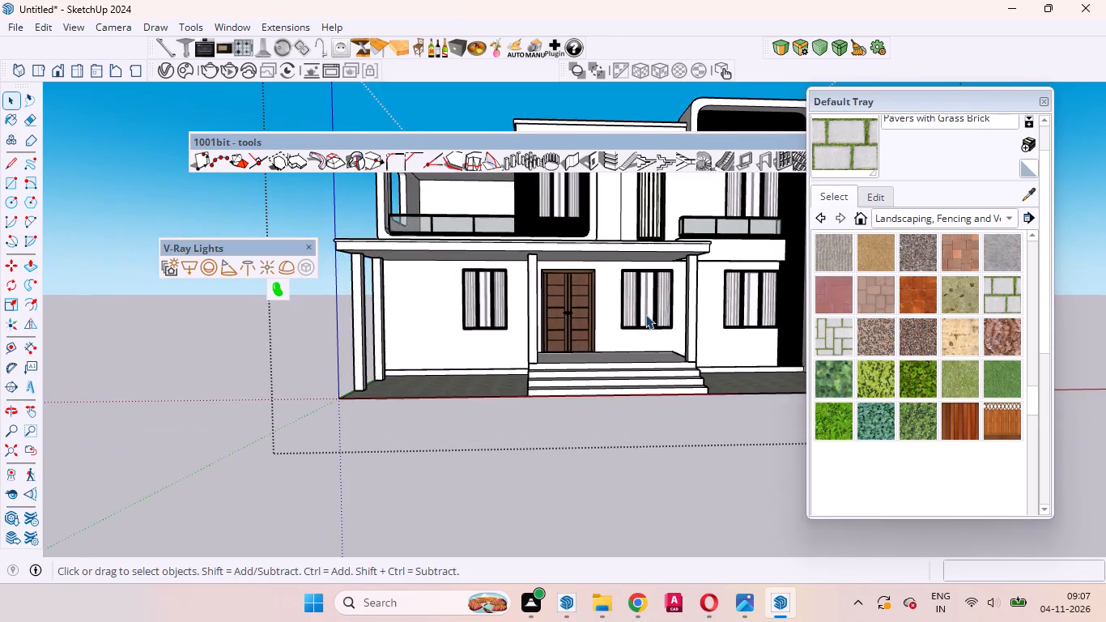
scroll(661, 262, "up", 2)
scroll(625, 307, "down", 4)
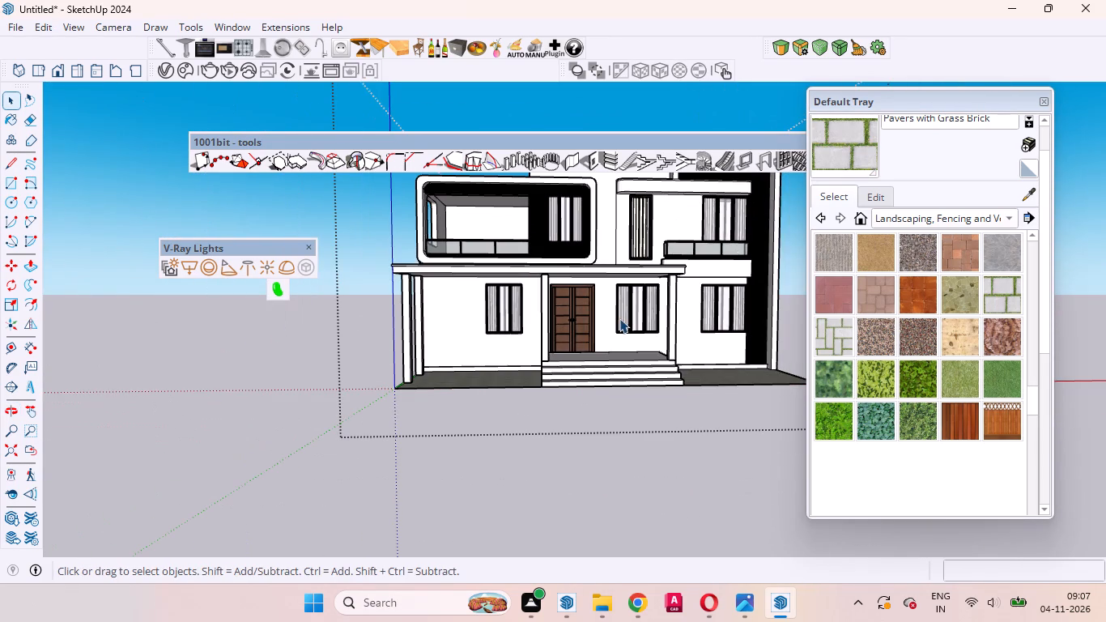
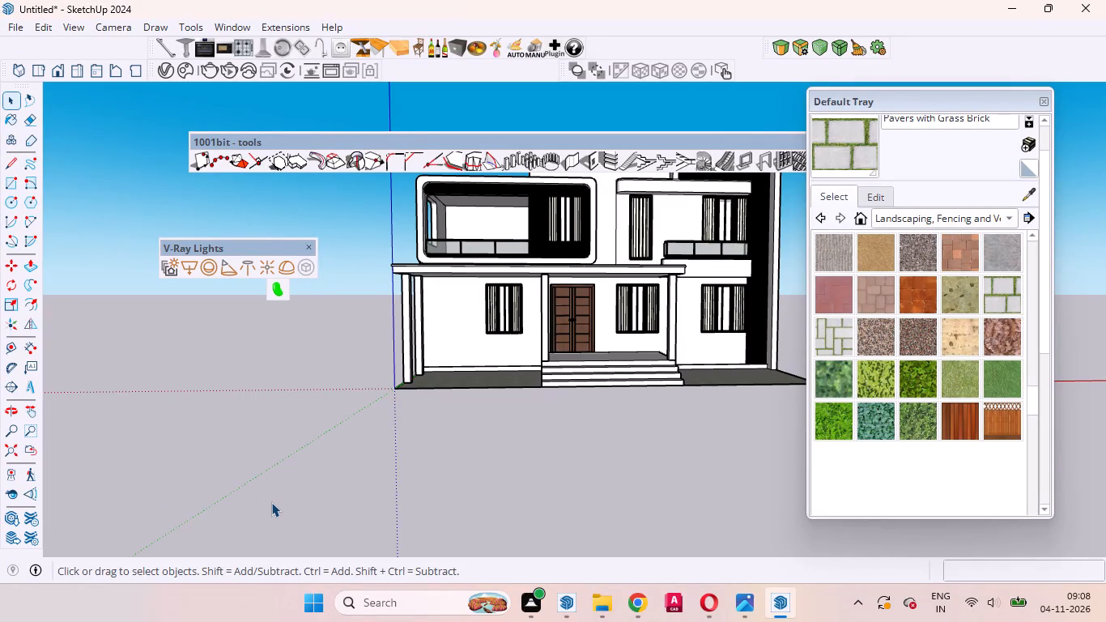
Examine the house's front facade from several angles and inspect the grass-brick paving beside the entrance steps.
scroll(271, 502, "down", 6)
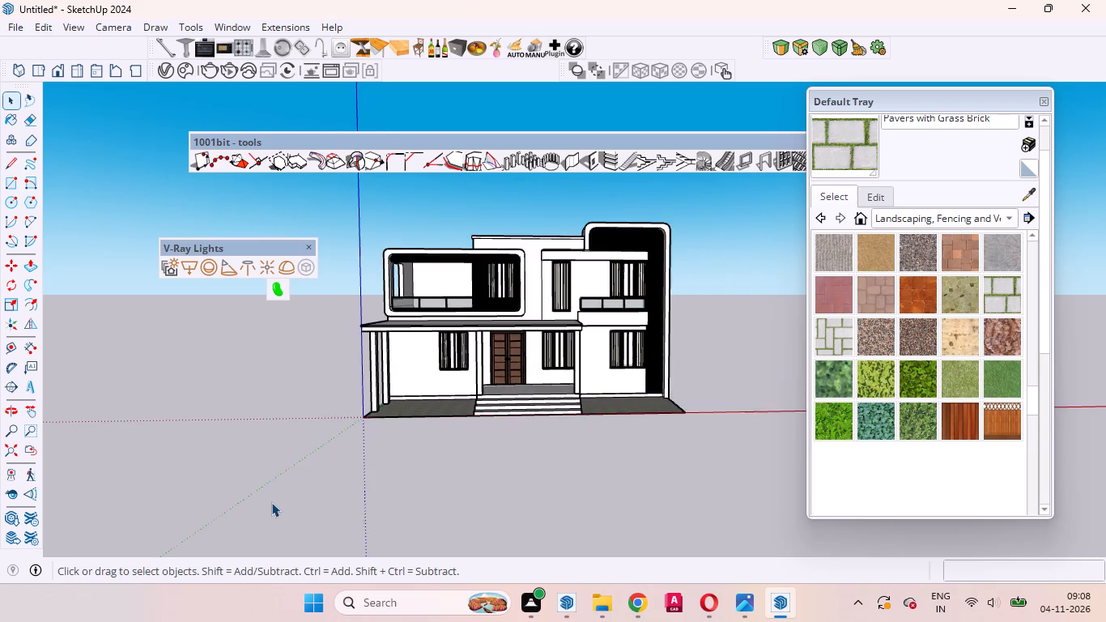
scroll(271, 502, "down", 2)
scroll(279, 530, "up", 4)
scroll(282, 515, "down", 8)
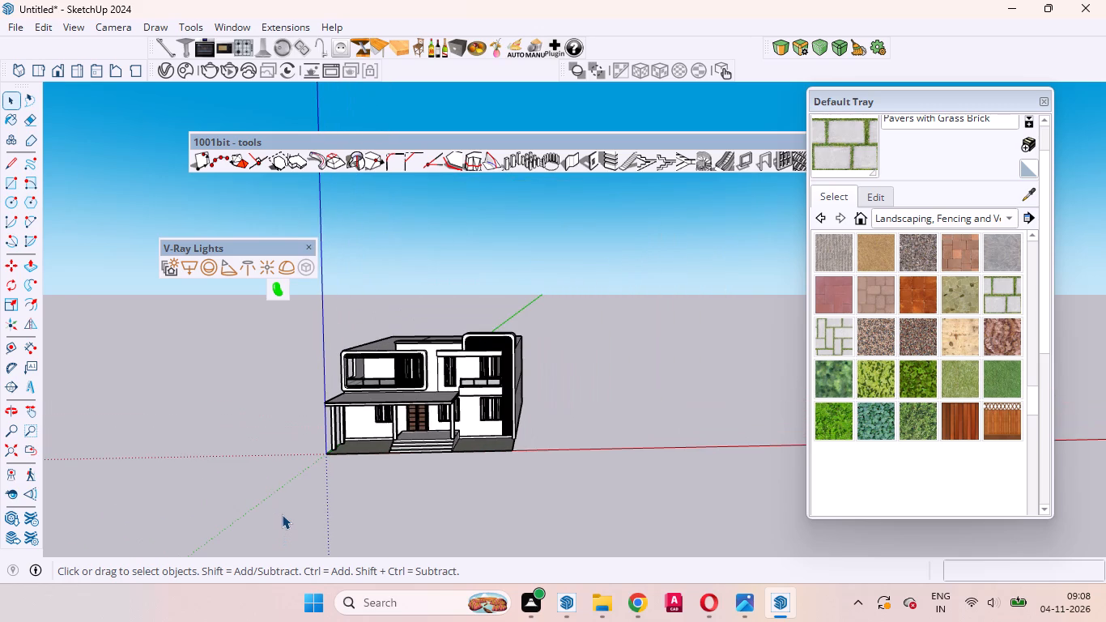
scroll(282, 514, "down", 6)
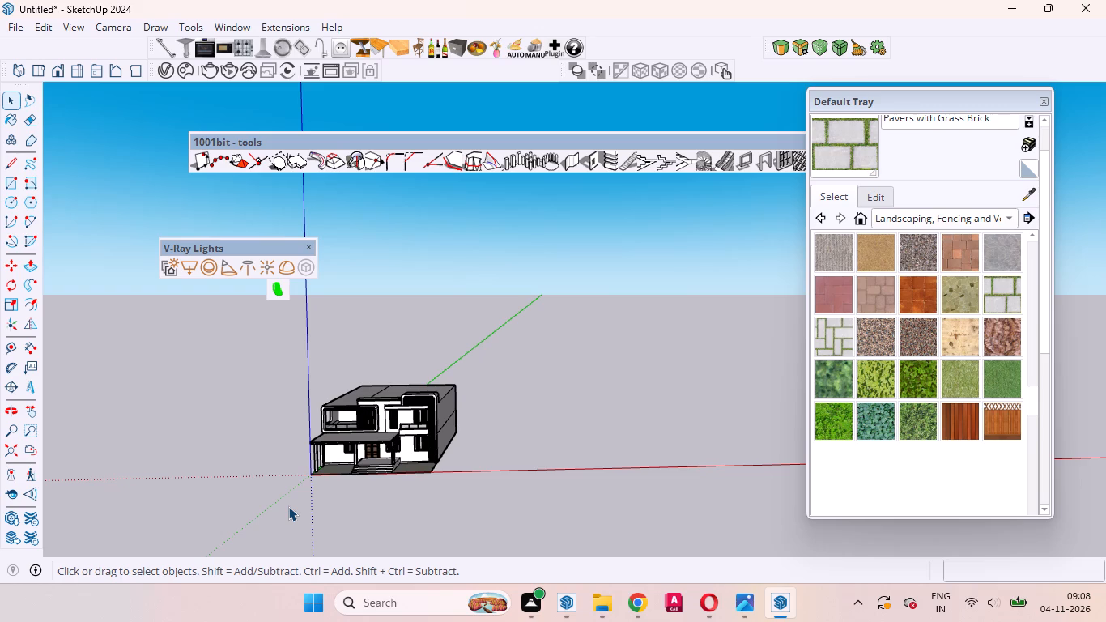
scroll(288, 506, "down", 16)
scroll(342, 446, "down", 5)
scroll(338, 475, "up", 7)
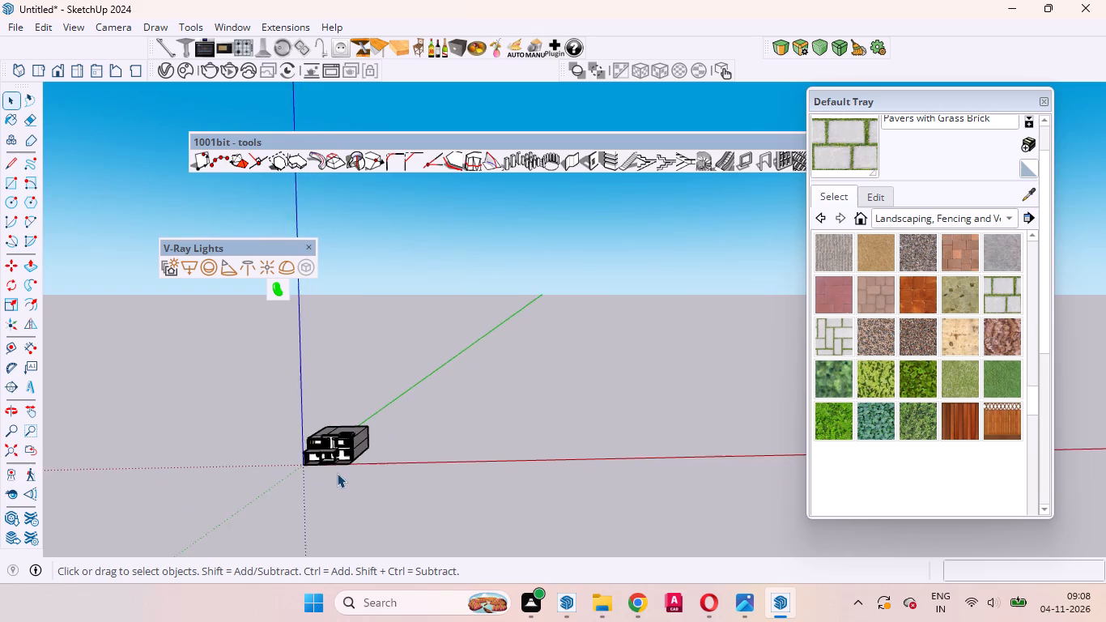
scroll(337, 473, "up", 17)
scroll(335, 455, "up", 5)
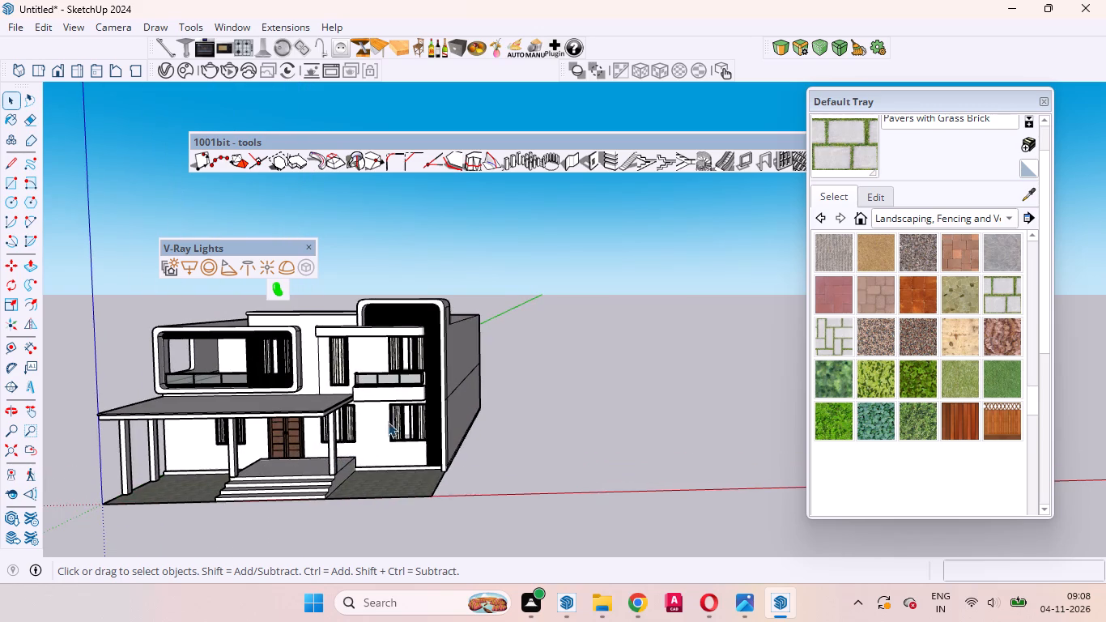
middle_click_drag(406, 465, 551, 433)
scroll(551, 432, "down", 10)
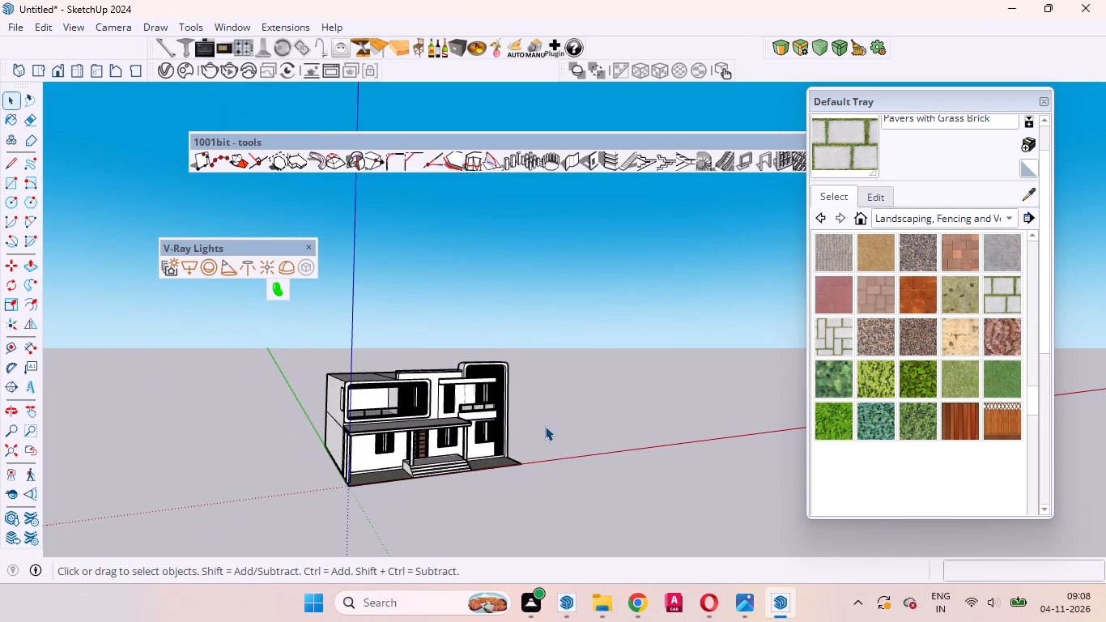
scroll(541, 444, "down", 4)
scroll(541, 444, "up", 5)
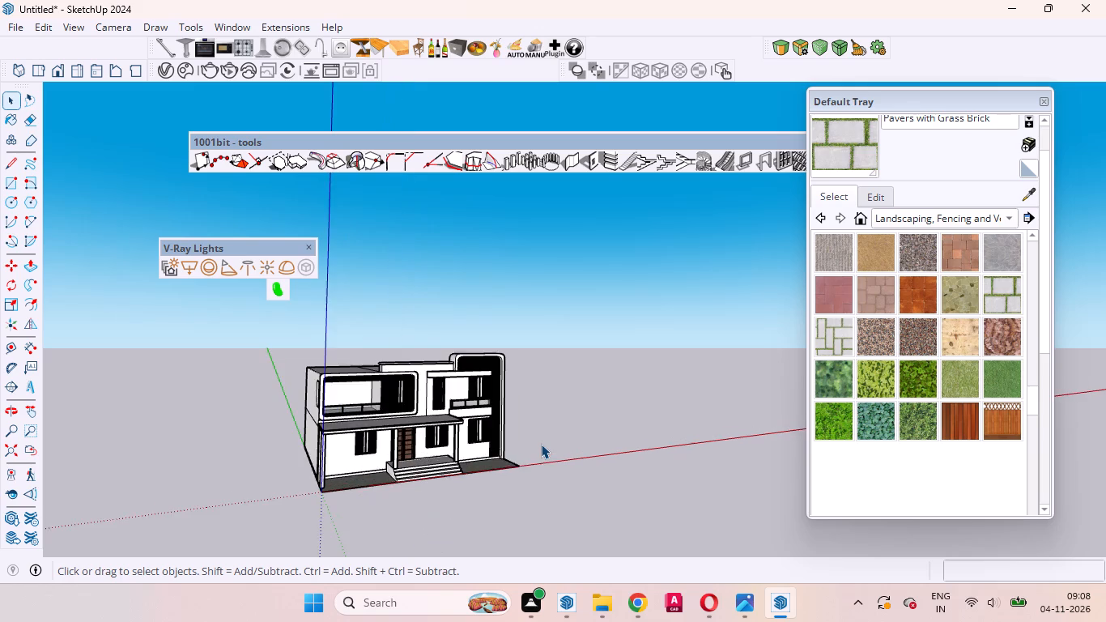
scroll(541, 444, "up", 10)
middle_click_drag(465, 489, 526, 432)
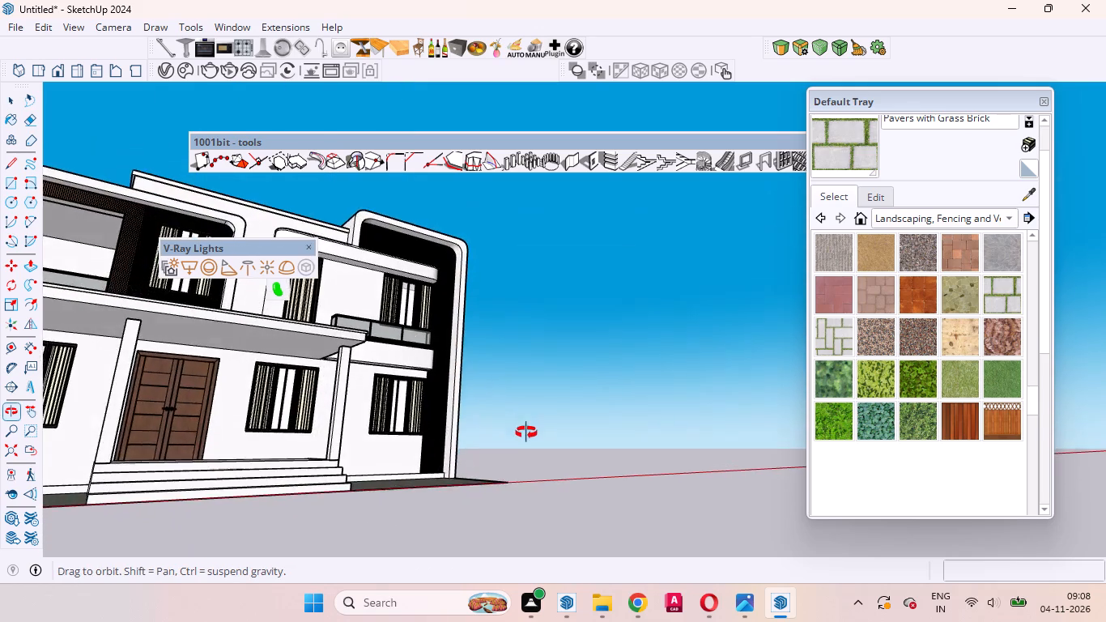
middle_click_drag(526, 432, 502, 442)
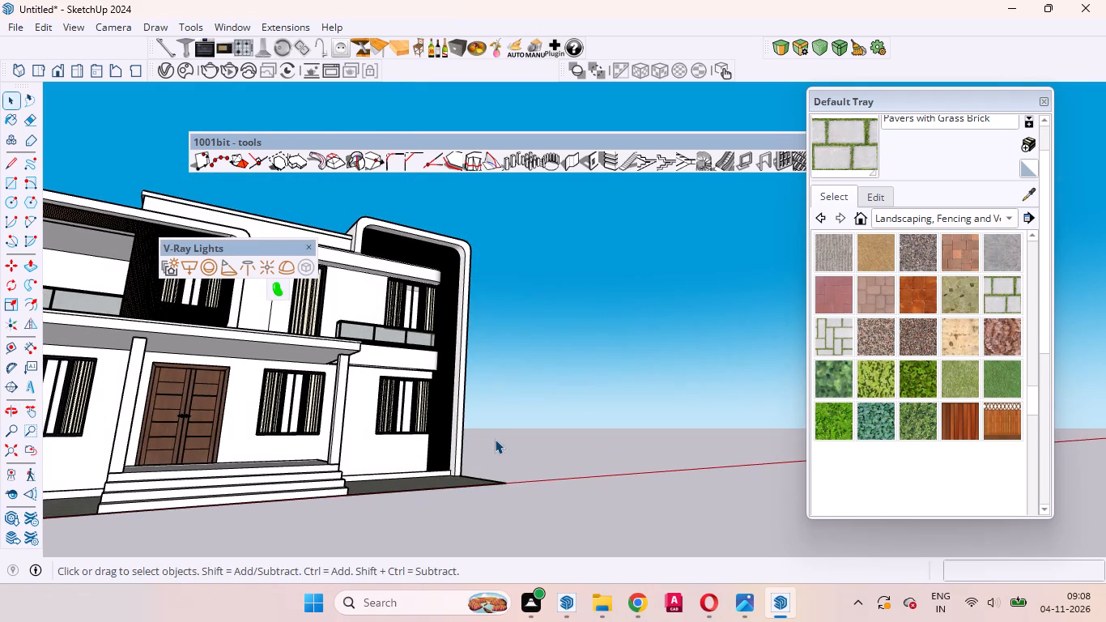
scroll(489, 449, "down", 3)
middle_click_drag(464, 484, 416, 449)
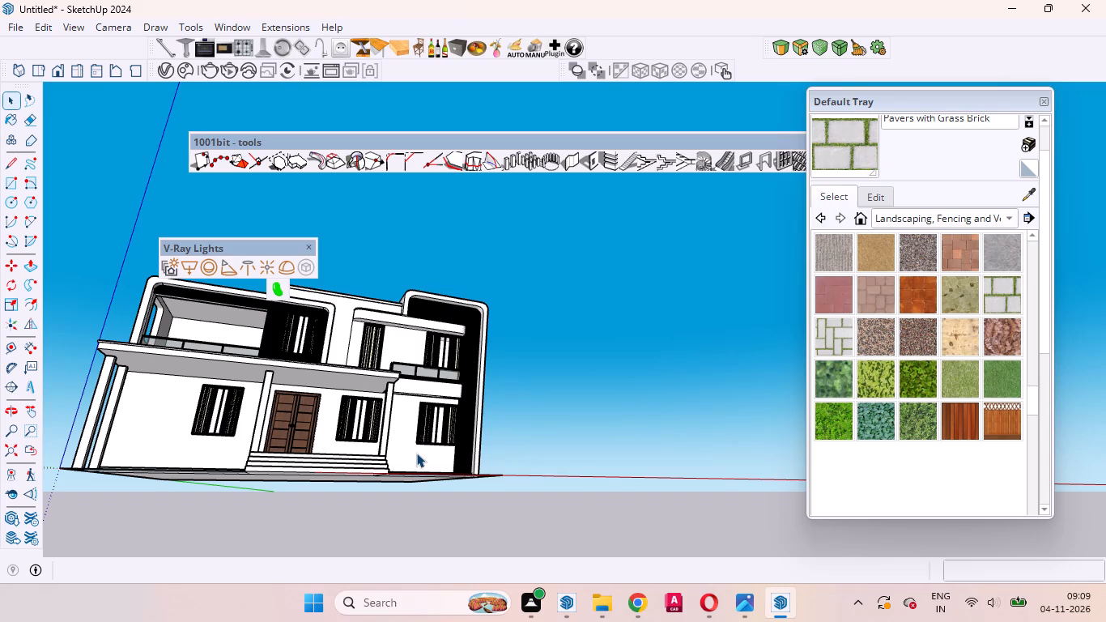
scroll(417, 459, "down", 5)
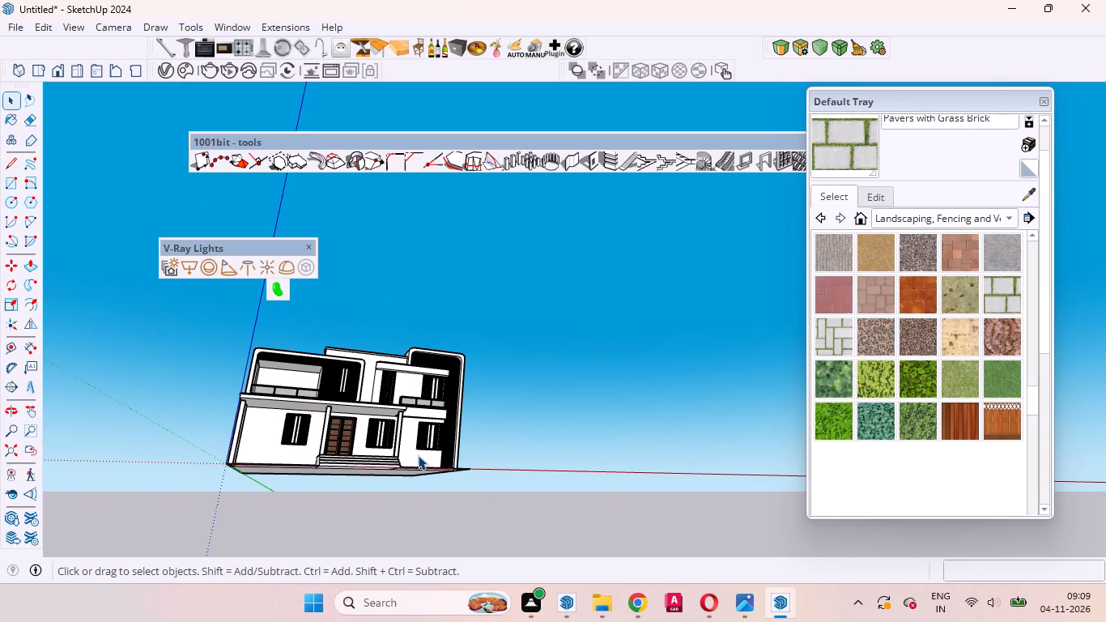
scroll(418, 455, "down", 2)
scroll(418, 455, "up", 2)
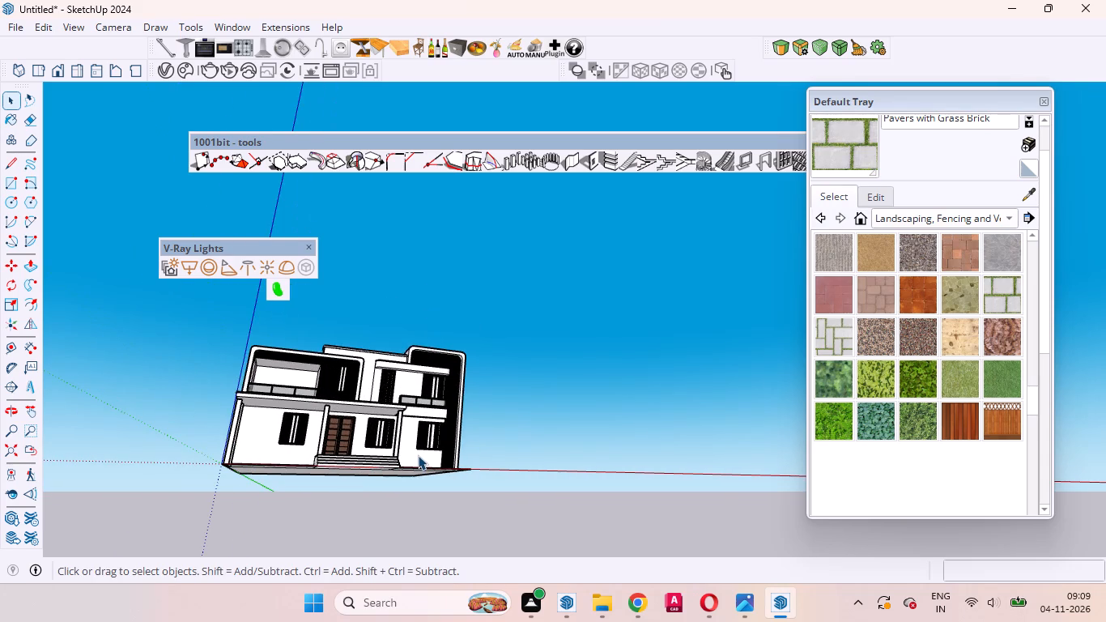
scroll(455, 469, "down", 4)
scroll(420, 462, "up", 11)
middle_click_drag(376, 458, 581, 619)
scroll(581, 602, "up", 10)
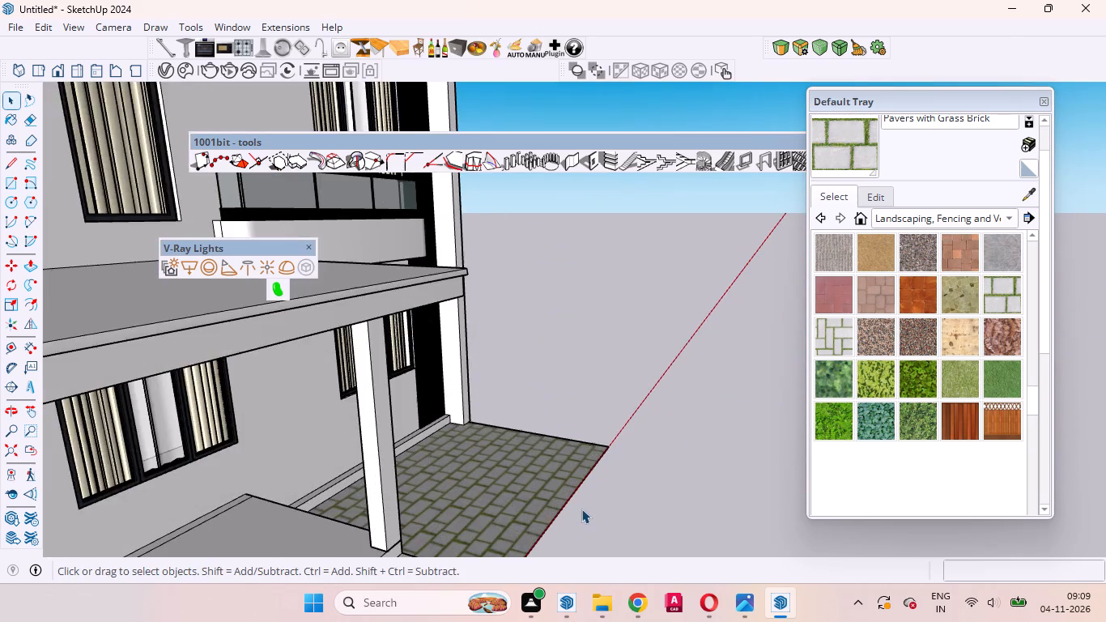
scroll(581, 509, "up", 2)
middle_click_drag(581, 509, 408, 547)
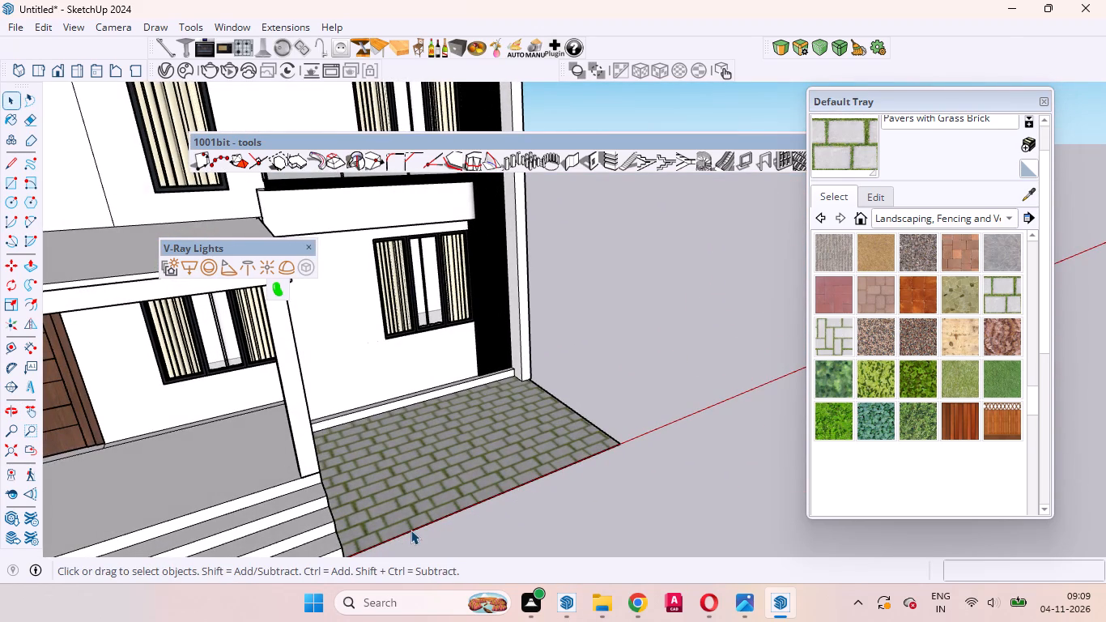
scroll(410, 530, "down", 2)
scroll(410, 530, "up", 3)
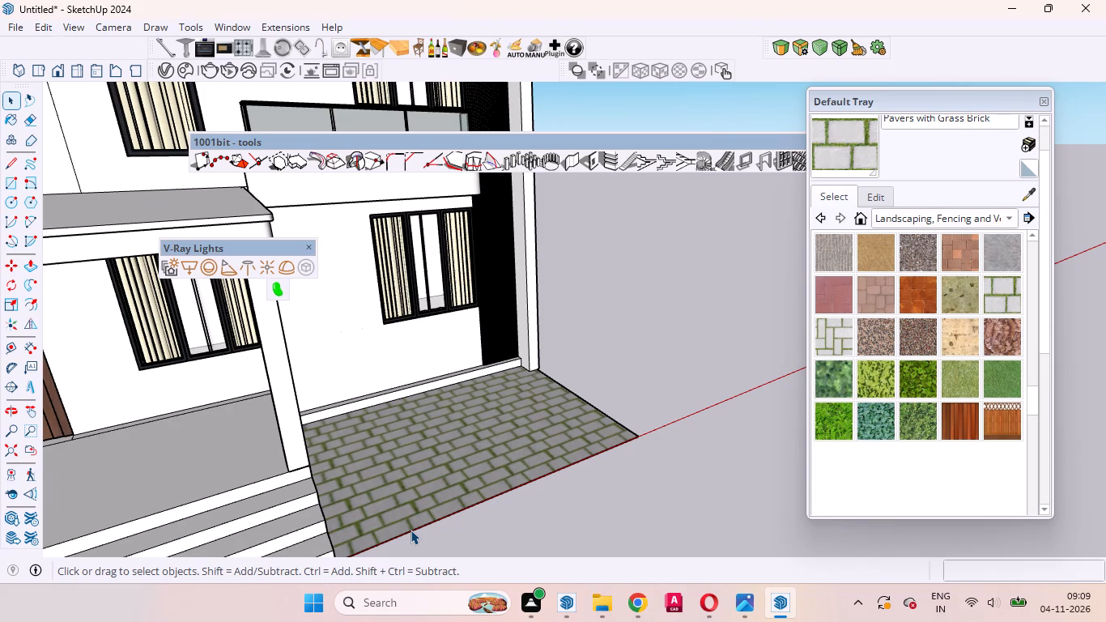
scroll(410, 530, "down", 2)
scroll(410, 530, "up", 1)
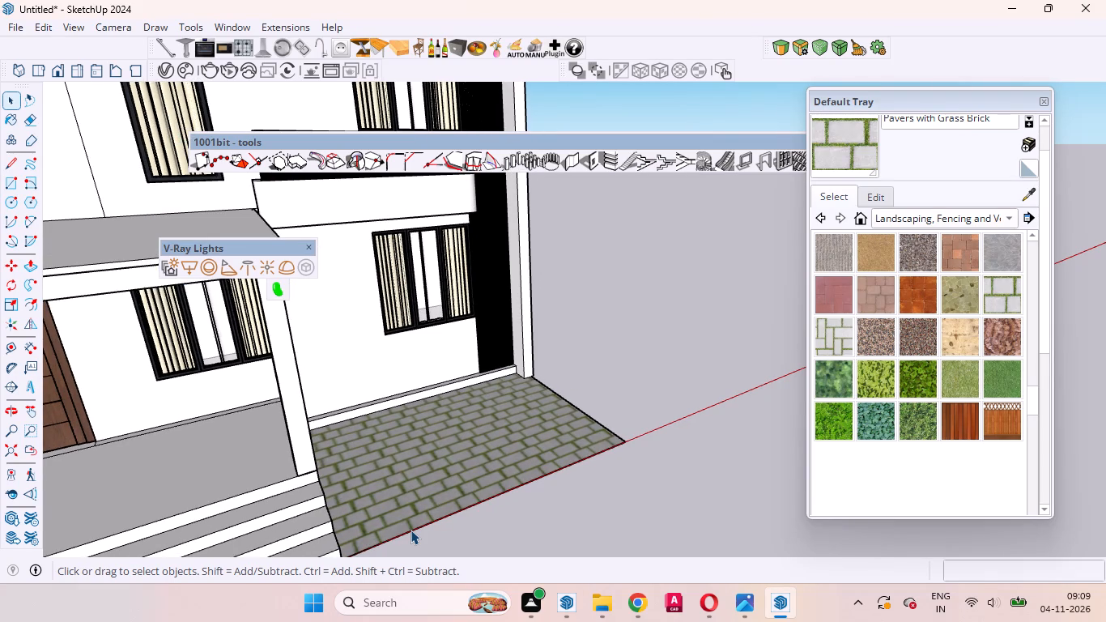
scroll(410, 530, "down", 2)
scroll(410, 530, "up", 3)
scroll(410, 530, "down", 1)
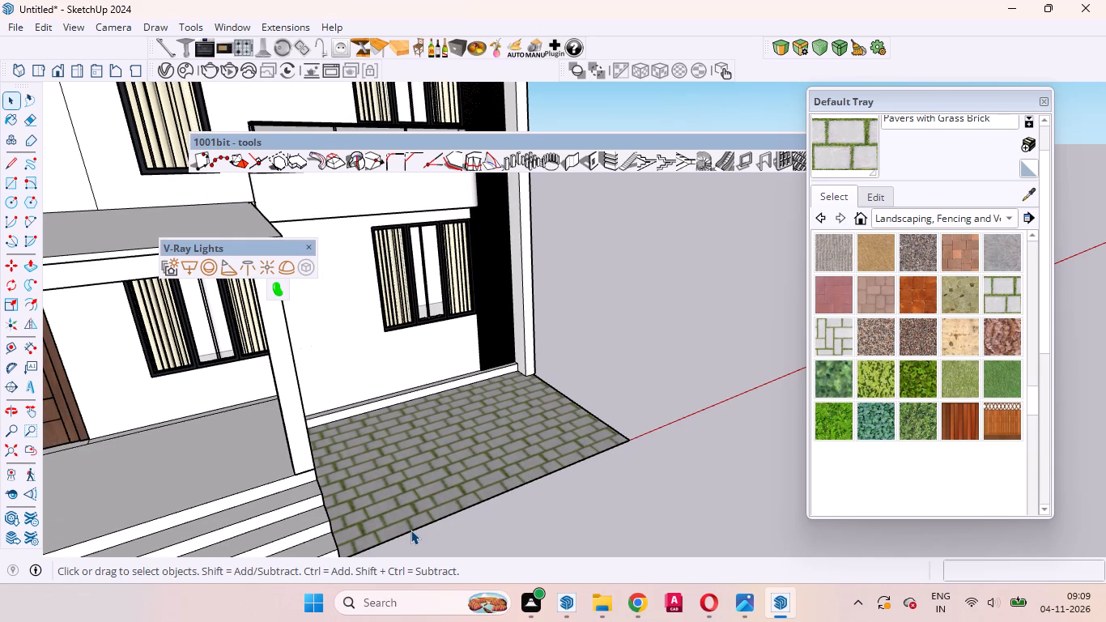
scroll(410, 530, "down", 4)
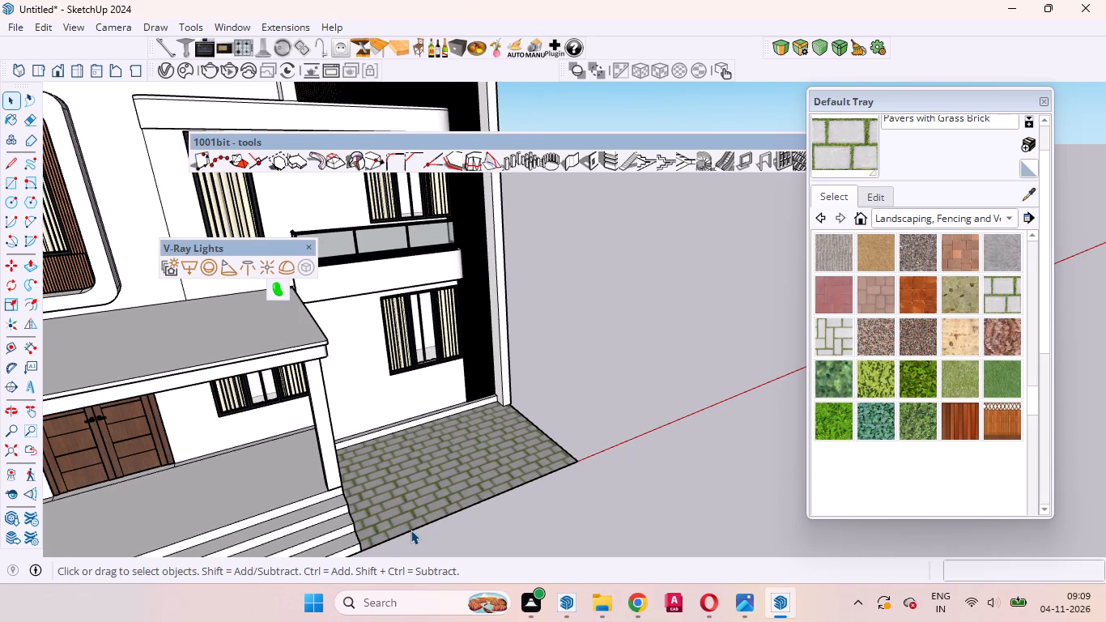
scroll(465, 535, "up", 5)
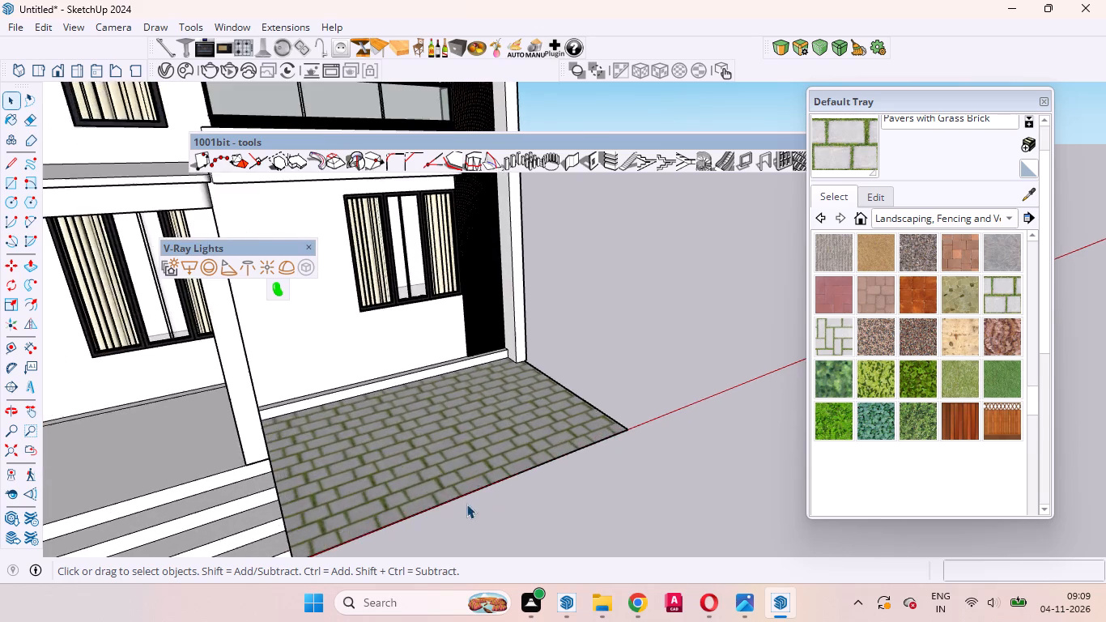
Push the top face of the low white ledge below the wooden slat panel down 6" to the paving level.
scroll(396, 377, "up", 5)
middle_click_drag(394, 380, 437, 483)
scroll(452, 297, "up", 9)
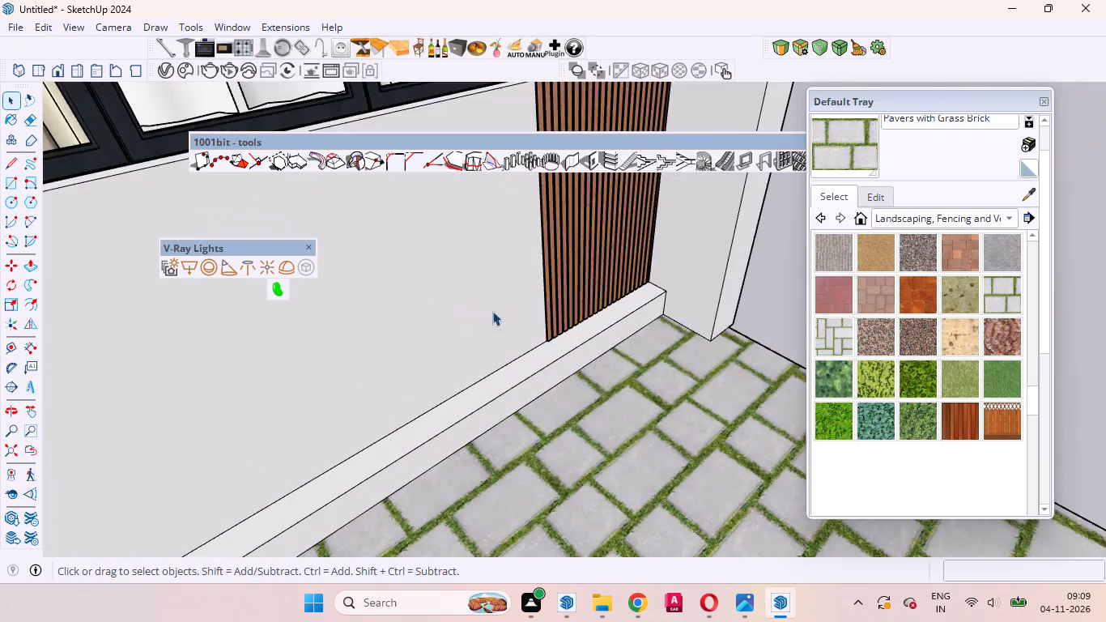
scroll(492, 311, "up", 9)
left_click(542, 388)
triple_click(539, 390)
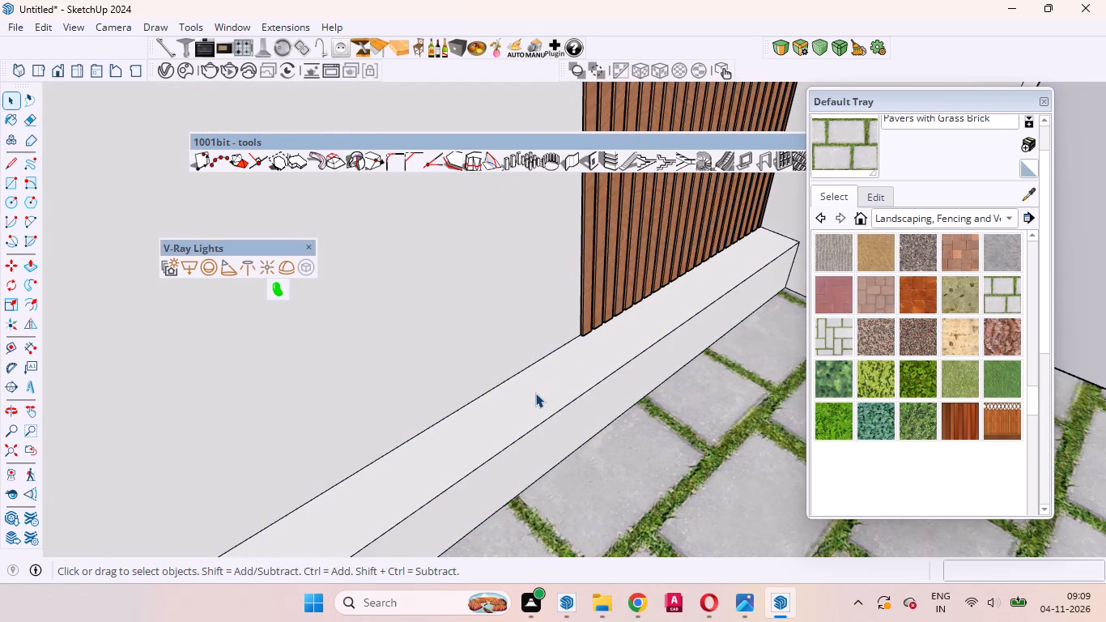
left_click(535, 398)
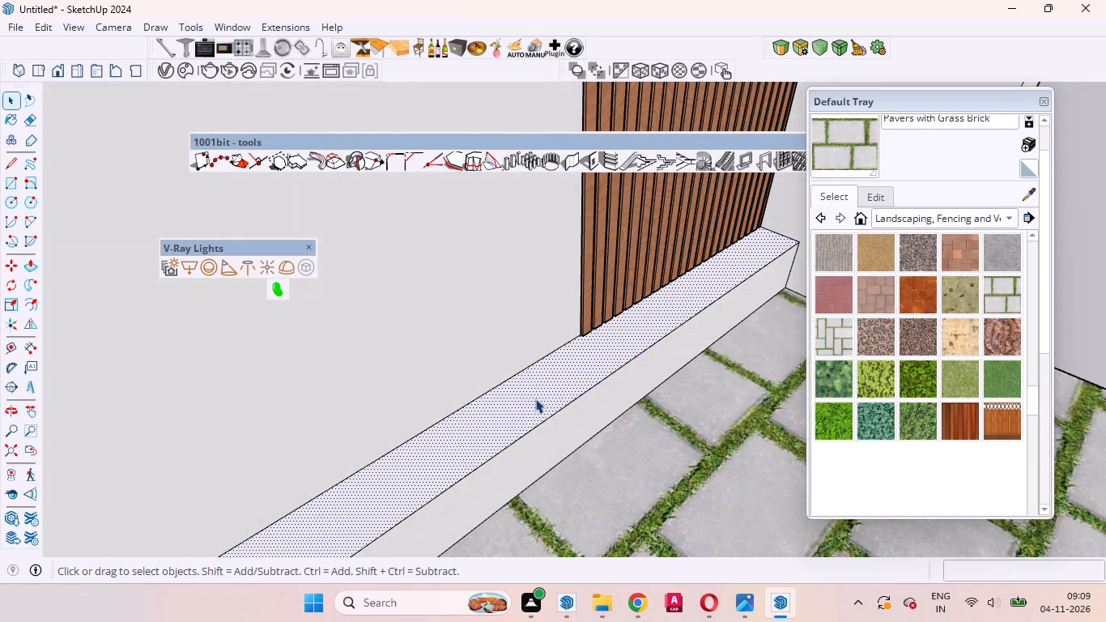
key("p")
left_click(536, 398)
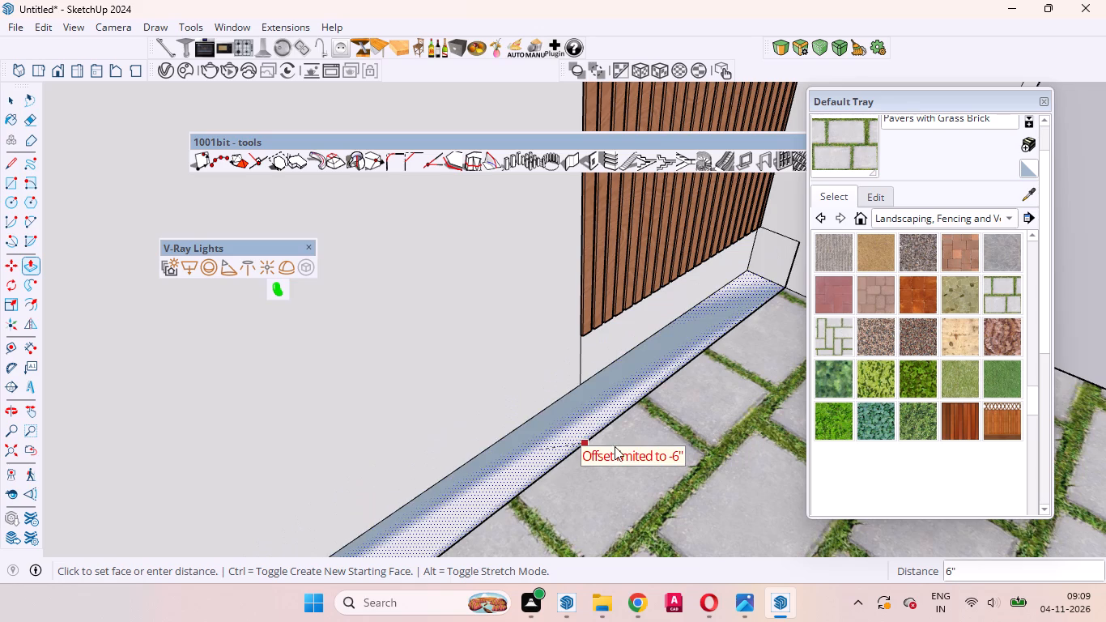
left_click(677, 403)
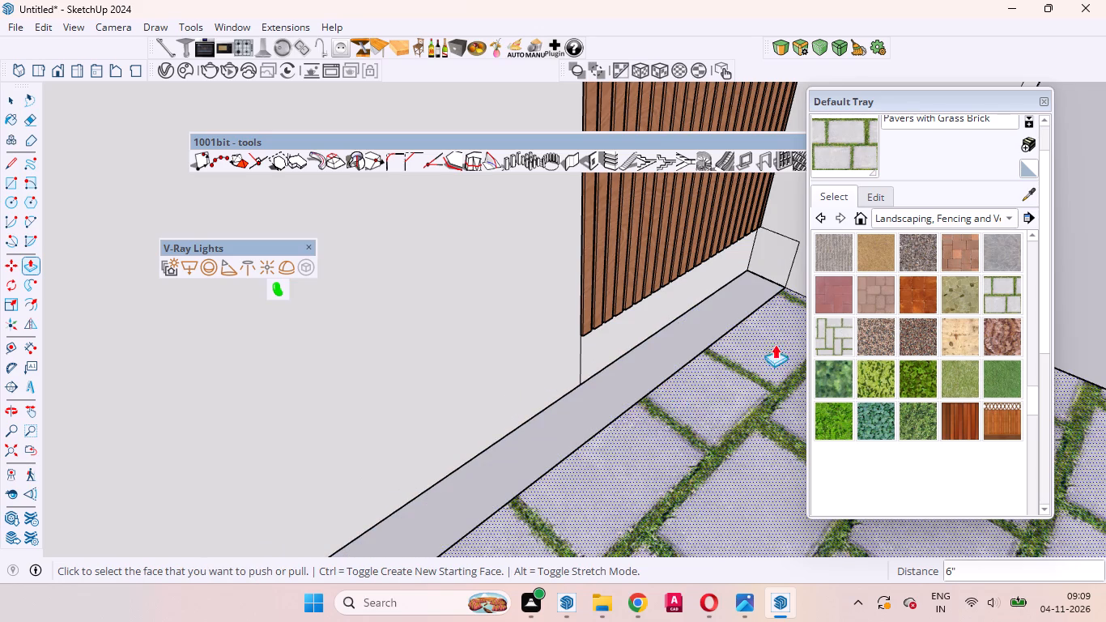
key("space")
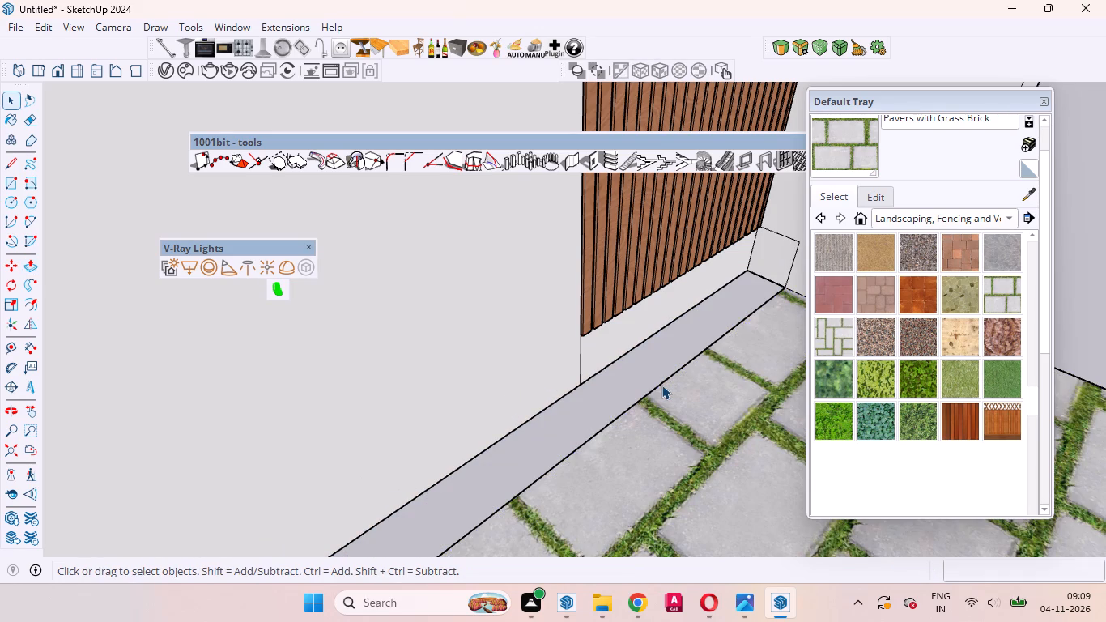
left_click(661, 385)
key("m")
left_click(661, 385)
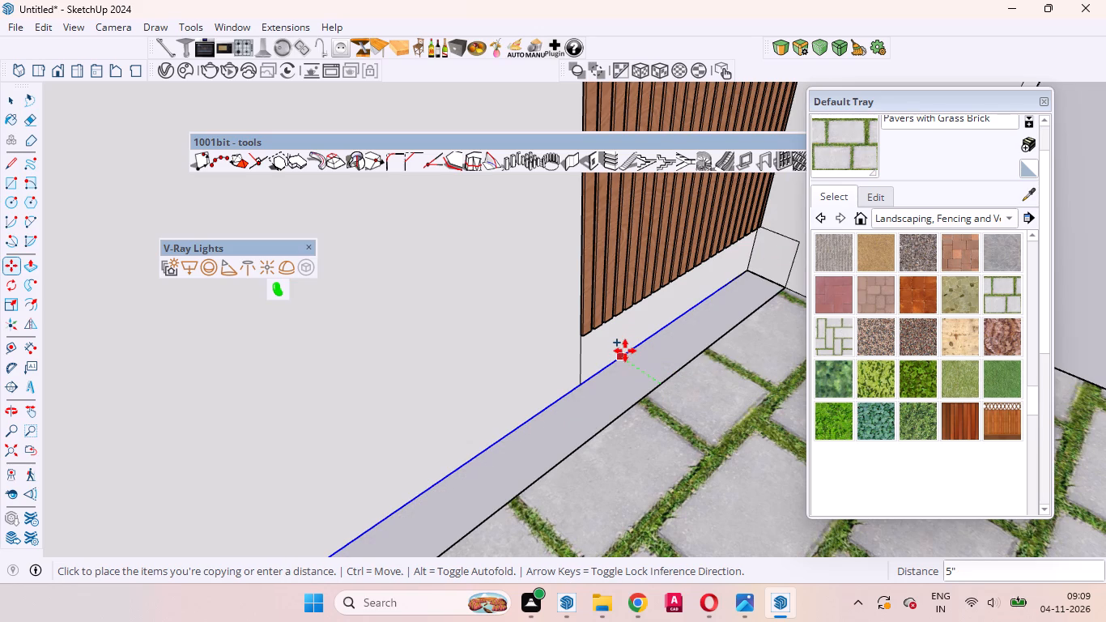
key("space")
Erase the two leftover edges of the removed ledge's end outline on the side wall beside the slat panel.
scroll(570, 397, "down", 8)
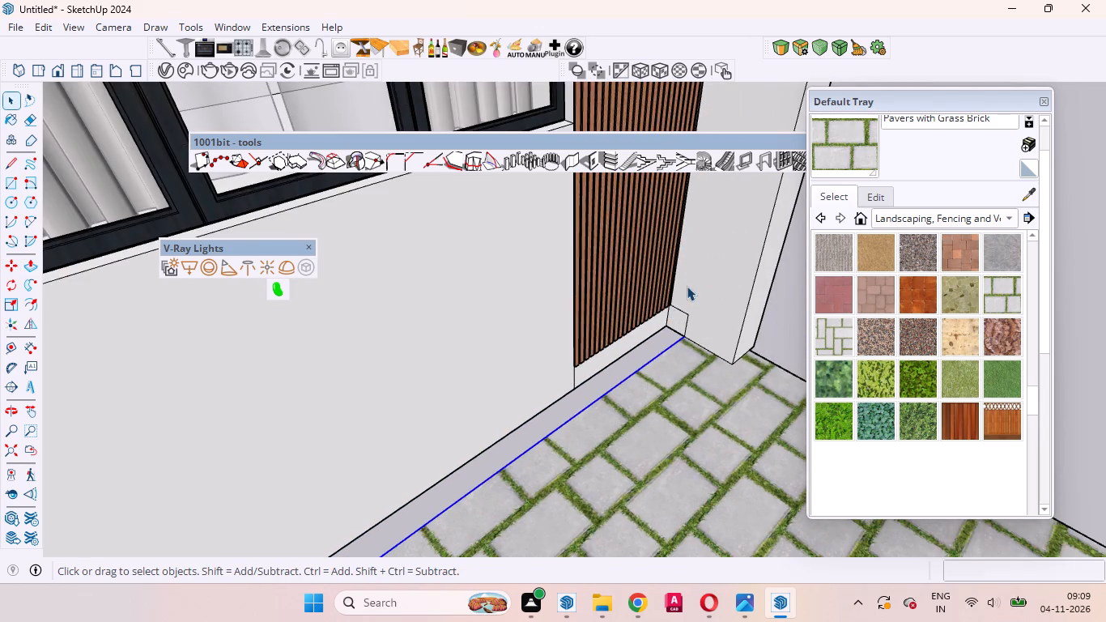
scroll(687, 286, "up", 8)
left_click(685, 332)
right_click(685, 332)
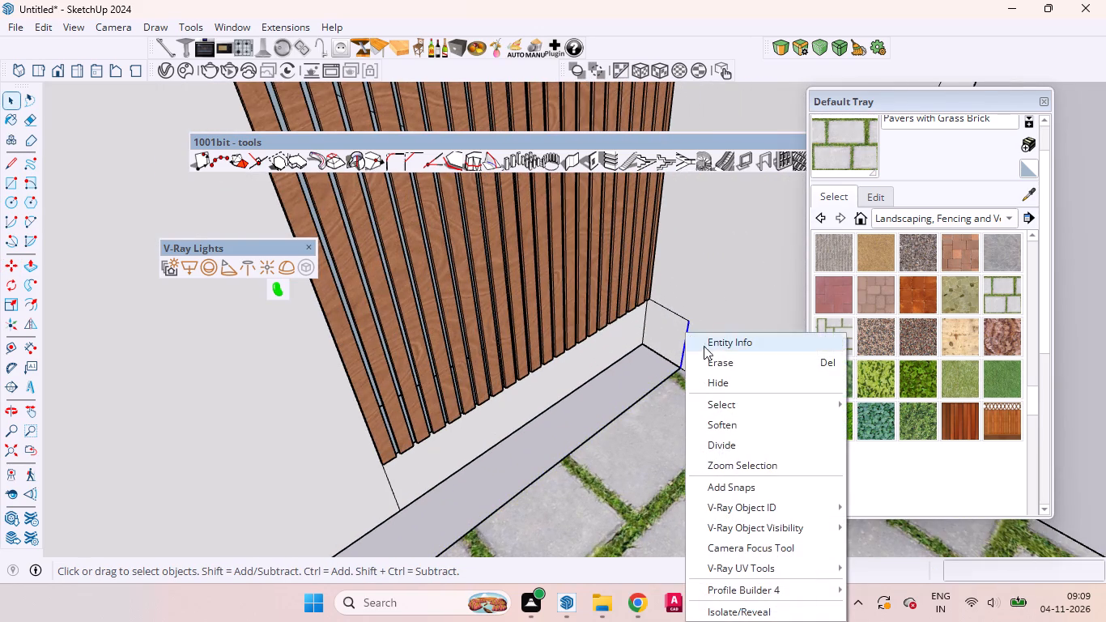
left_click(707, 358)
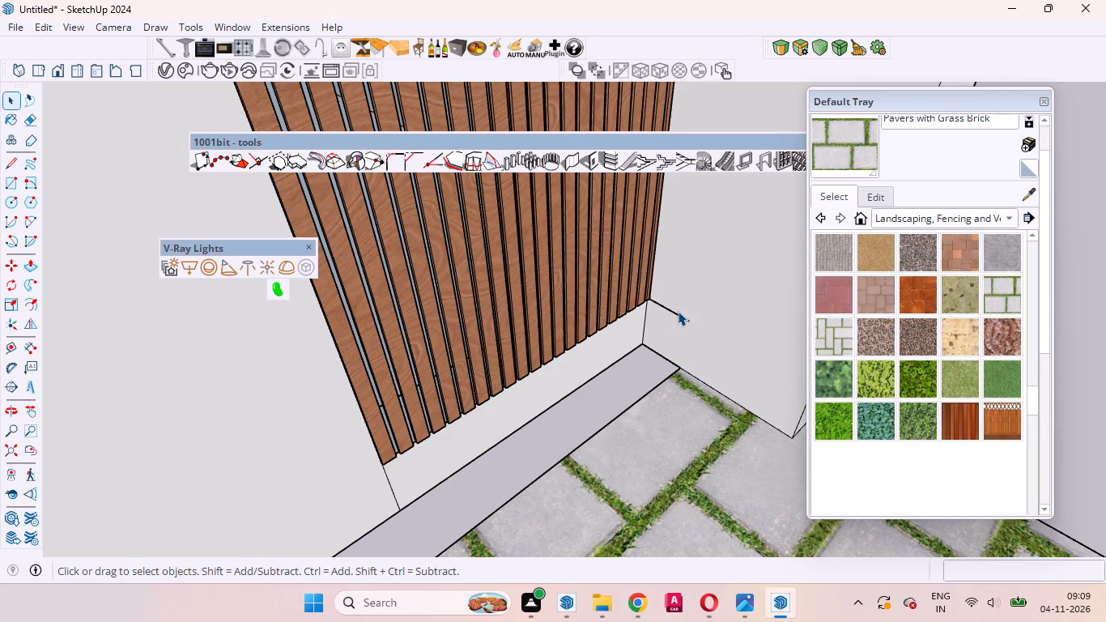
left_click(678, 313)
right_click(678, 314)
left_click(691, 349)
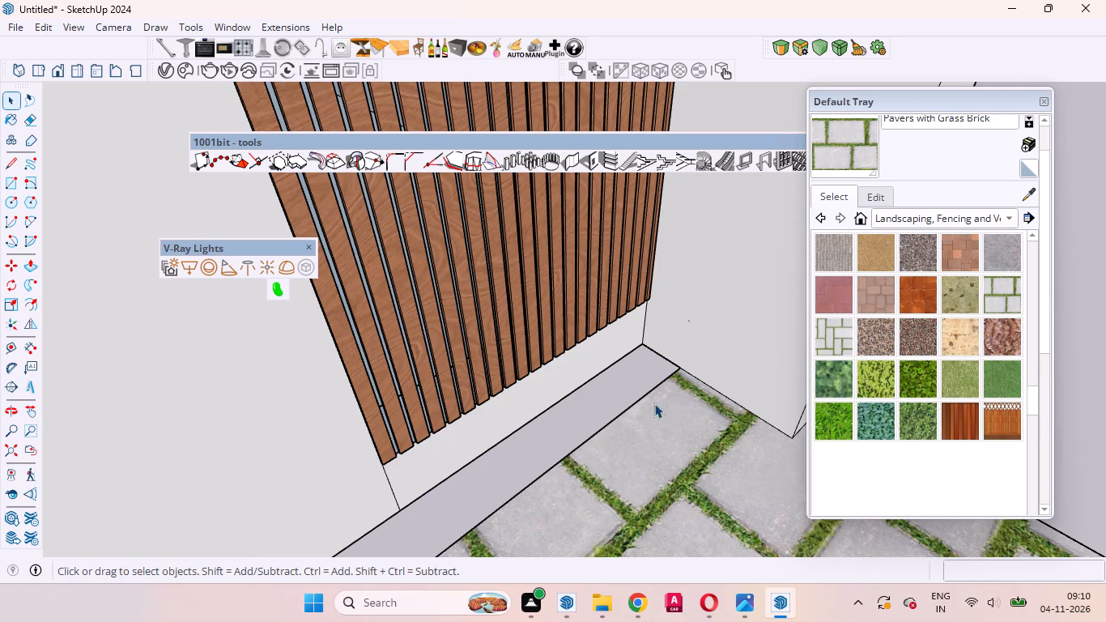
Move the paving's inner edge 5" to the base of the wall, so the paving covers the bare strip.
left_click(638, 403)
key("m")
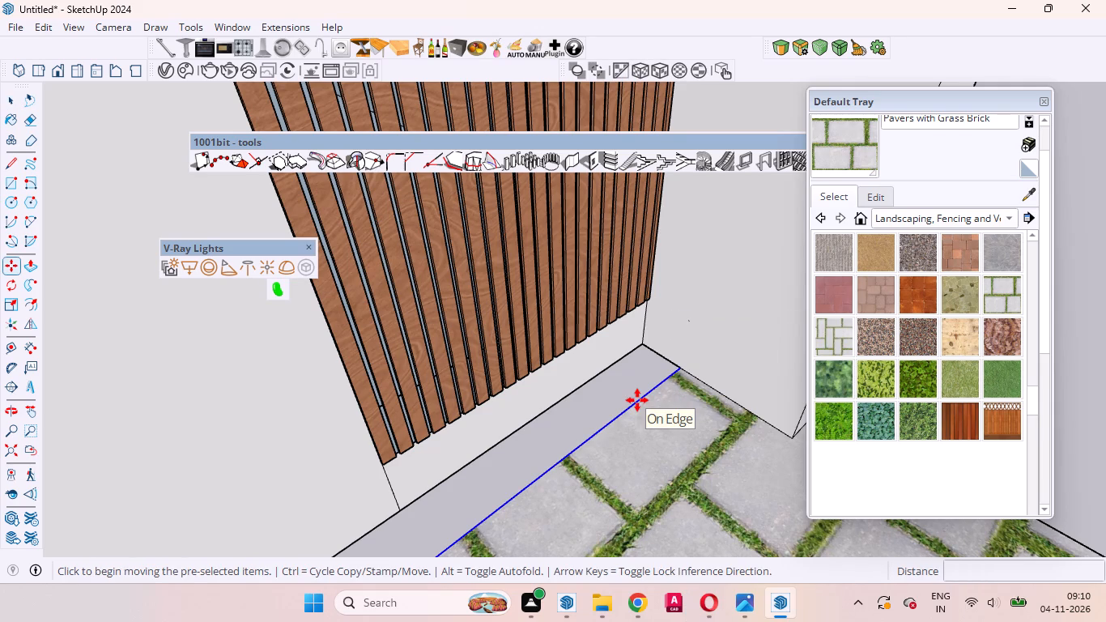
left_click(637, 400)
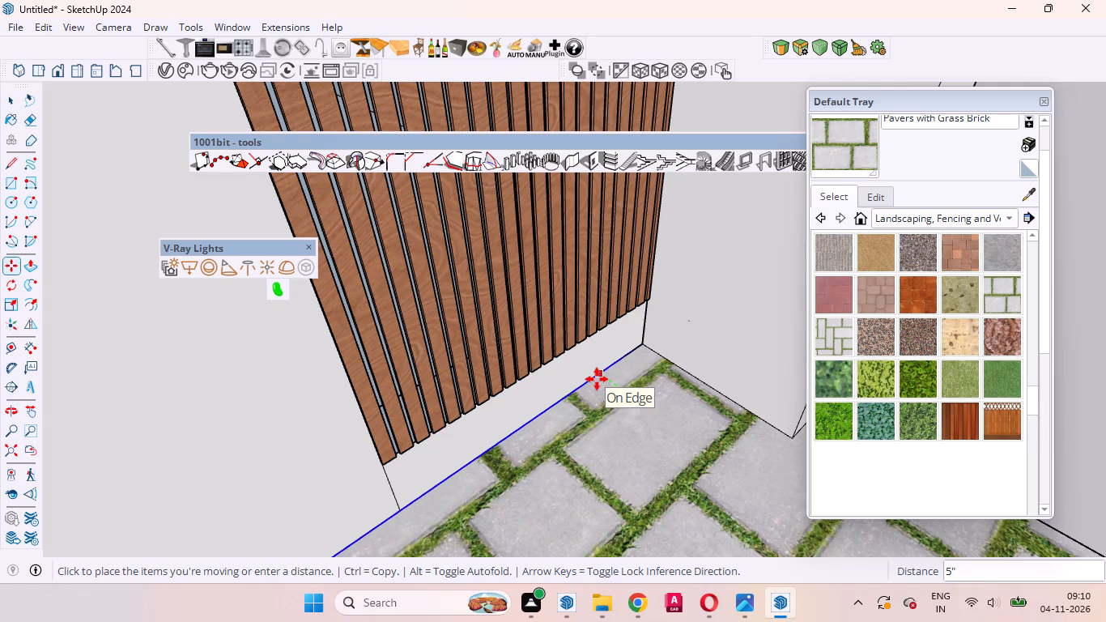
left_click(597, 379)
key("space")
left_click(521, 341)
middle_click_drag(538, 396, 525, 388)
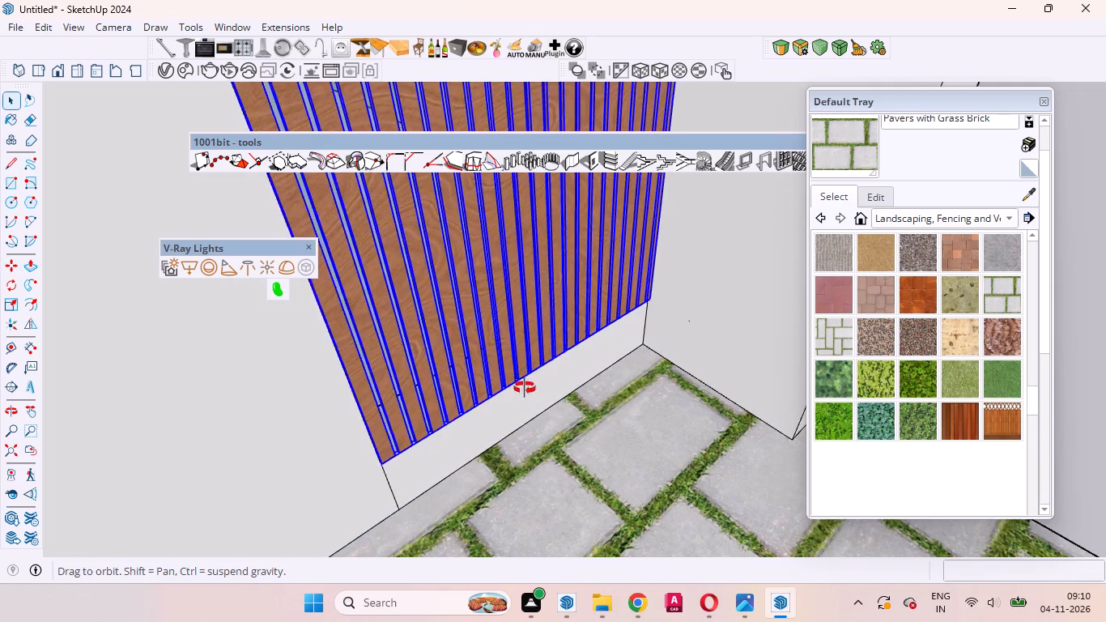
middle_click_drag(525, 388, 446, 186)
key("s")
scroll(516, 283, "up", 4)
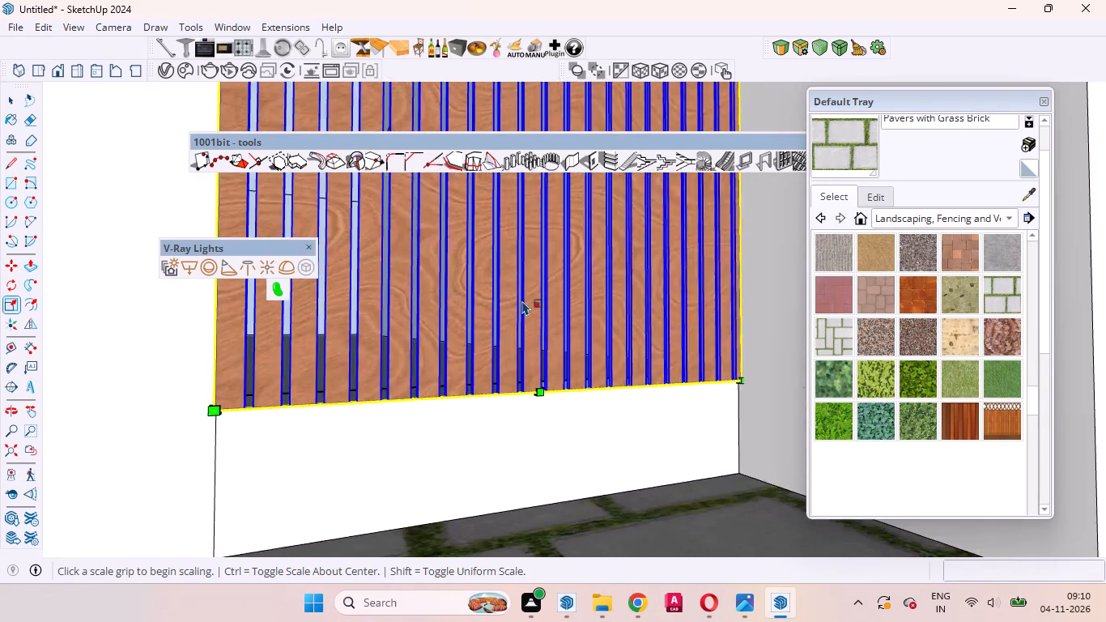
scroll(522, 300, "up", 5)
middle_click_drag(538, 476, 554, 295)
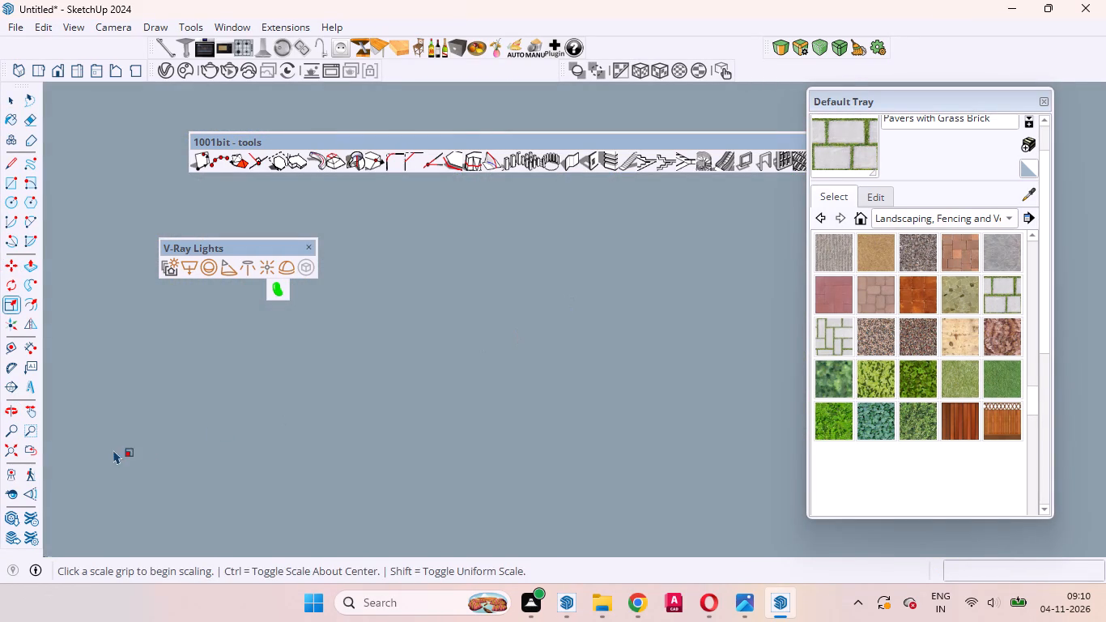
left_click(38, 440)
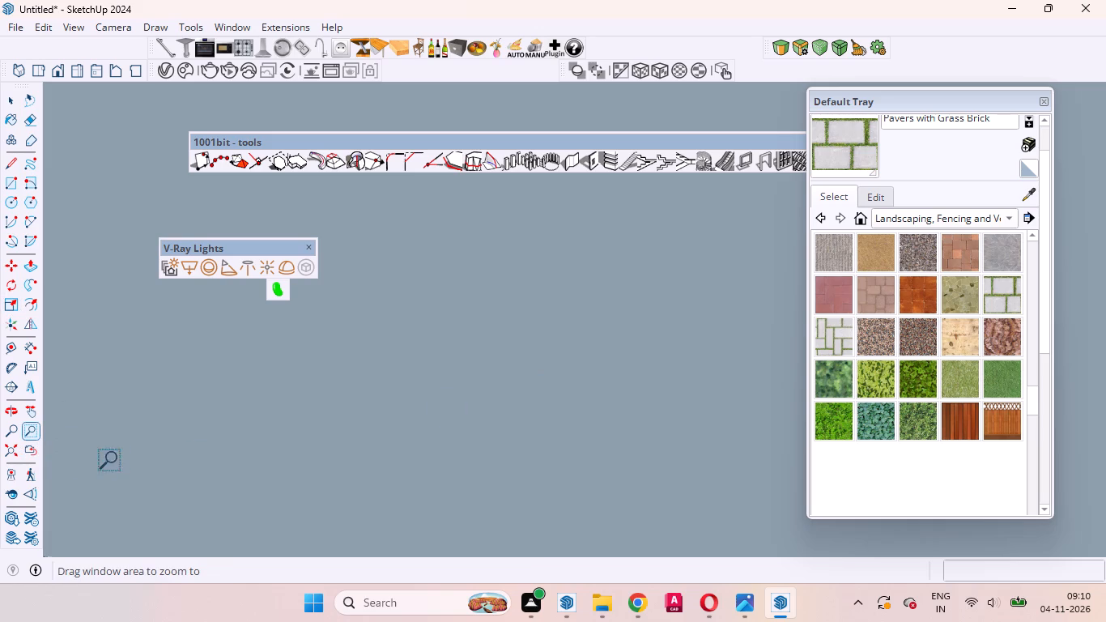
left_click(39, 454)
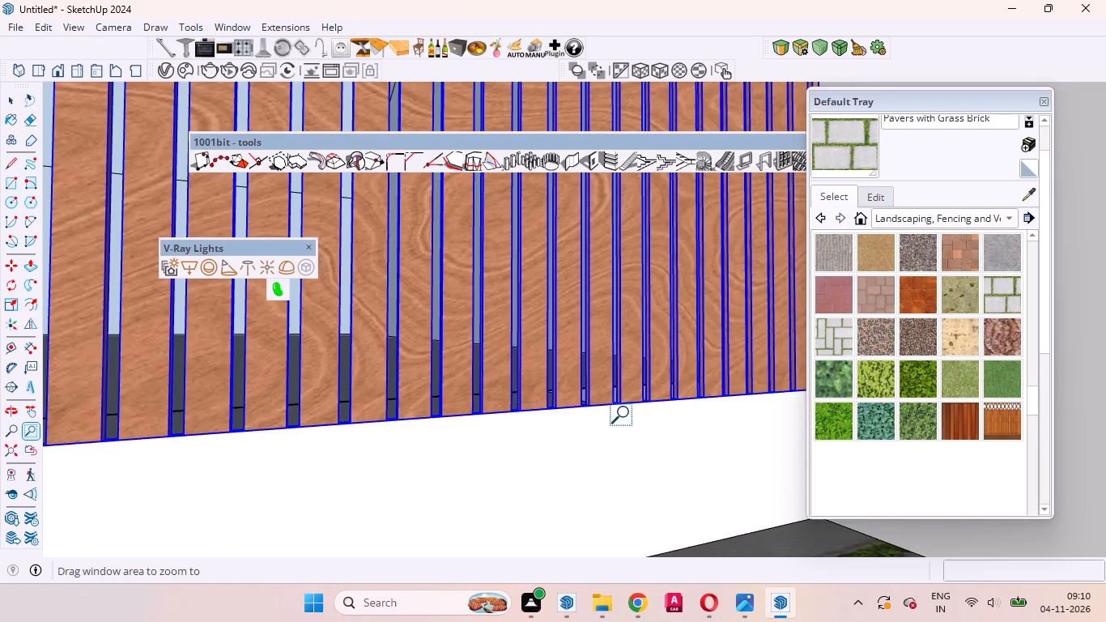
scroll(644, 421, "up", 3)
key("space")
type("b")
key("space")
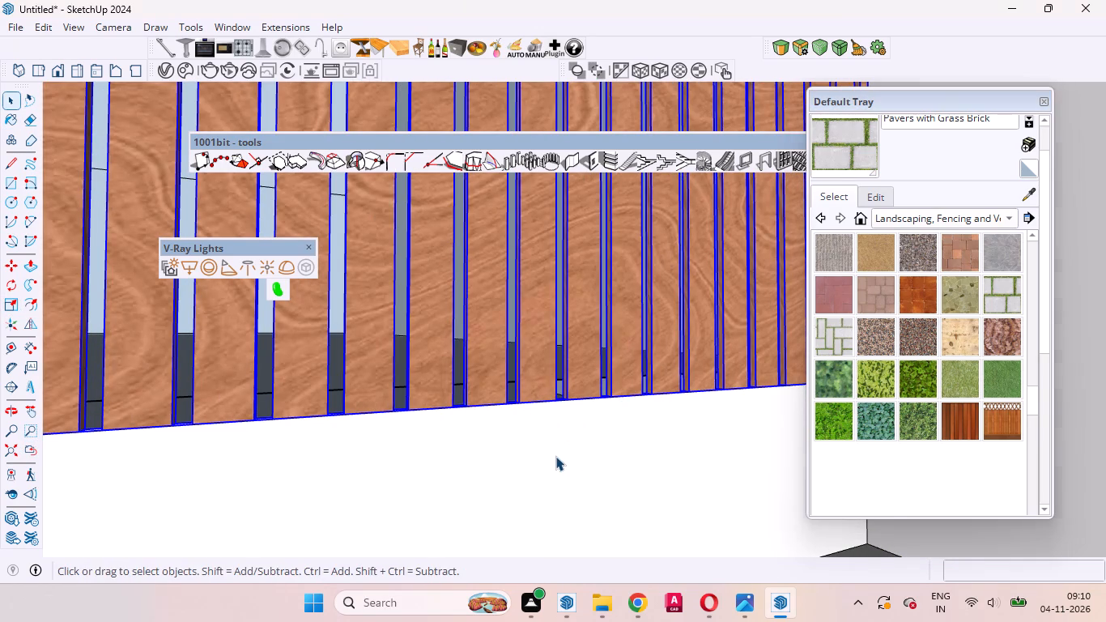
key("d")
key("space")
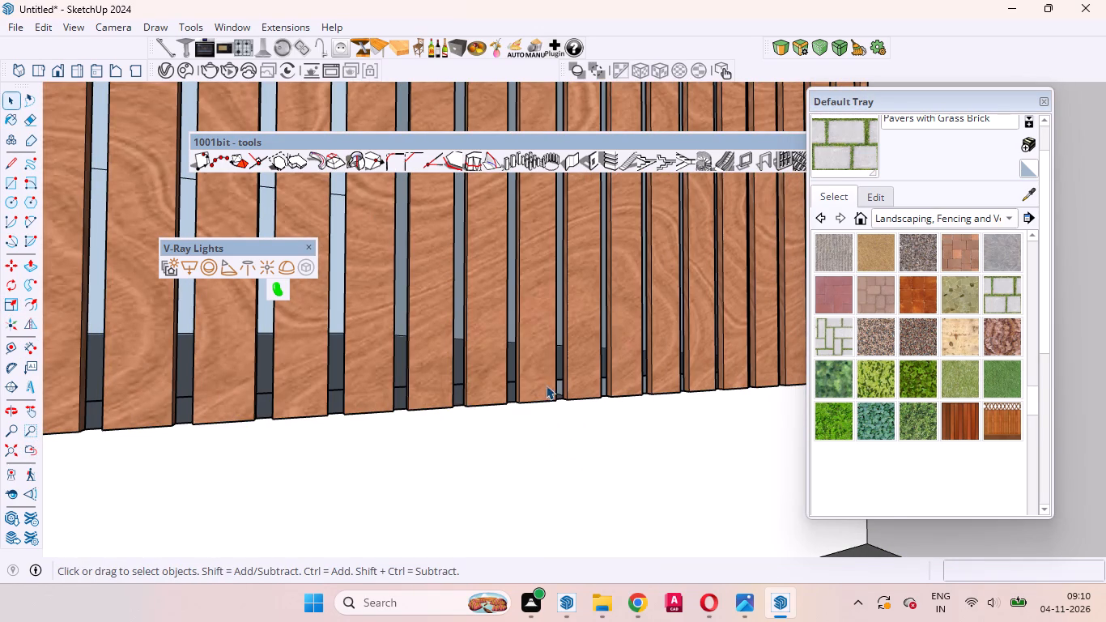
Scale the wooden slat panel's height from its lower edge by about 1.02, stretching it down to the paving.
left_click(543, 326)
key("s")
scroll(542, 368, "down", 9)
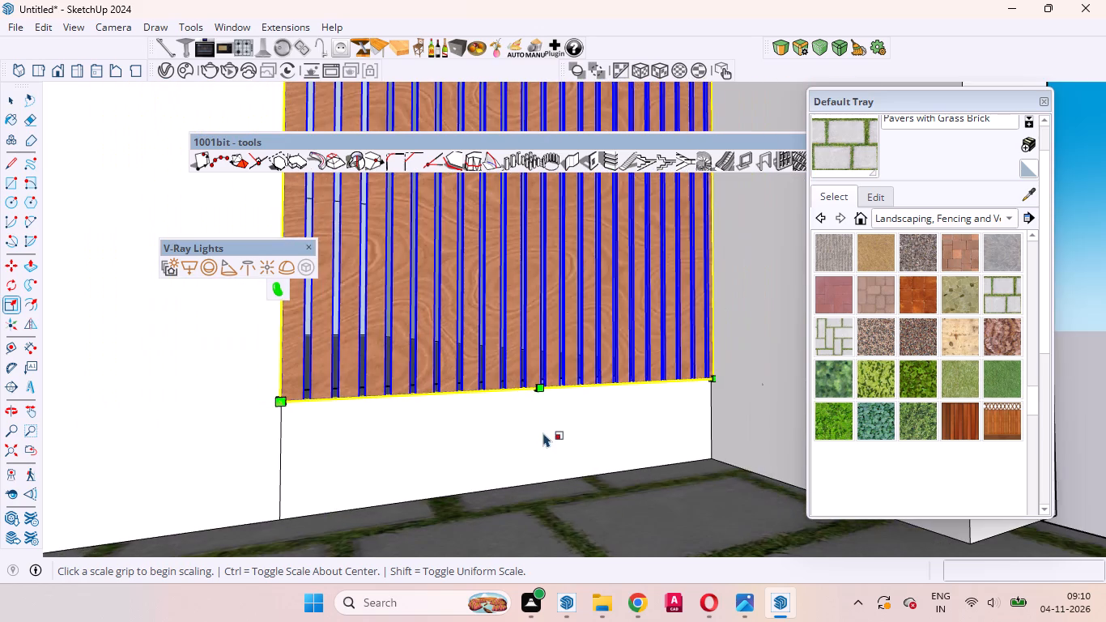
middle_click_drag(542, 434, 535, 398)
scroll(535, 398, "up", 10)
middle_click_drag(537, 396, 556, 356)
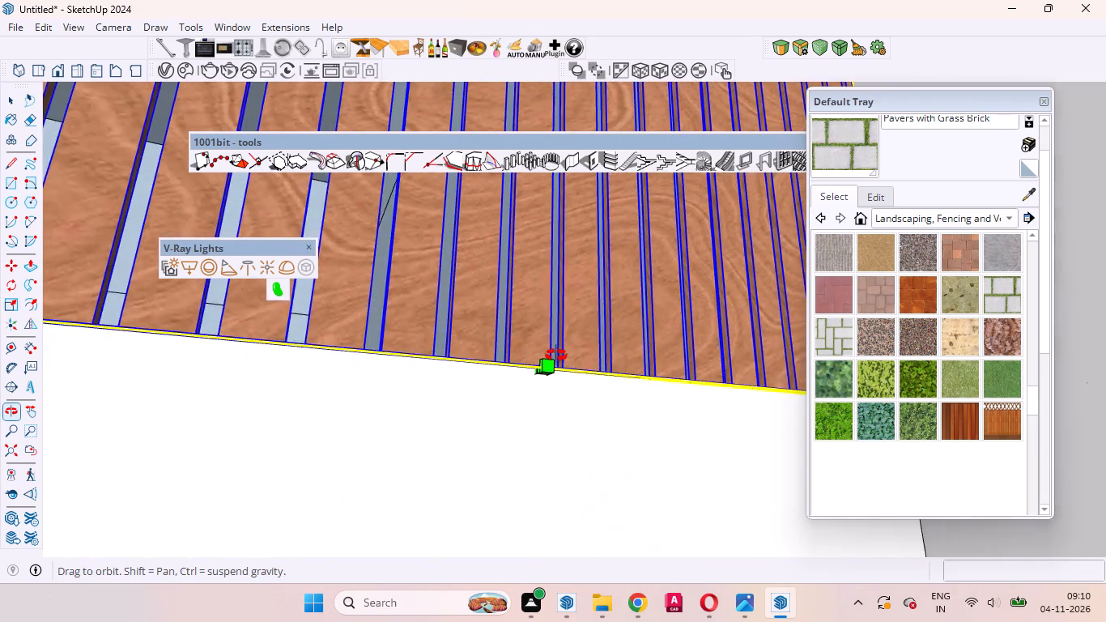
middle_click_drag(556, 356, 658, 353)
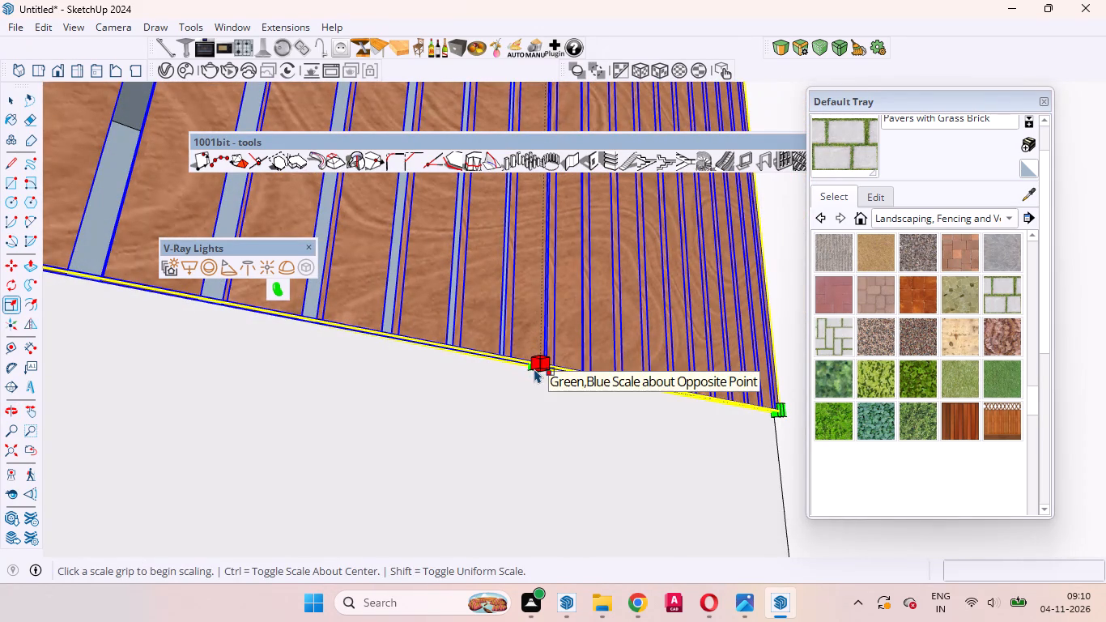
left_click(530, 369)
scroll(503, 449, "down", 9)
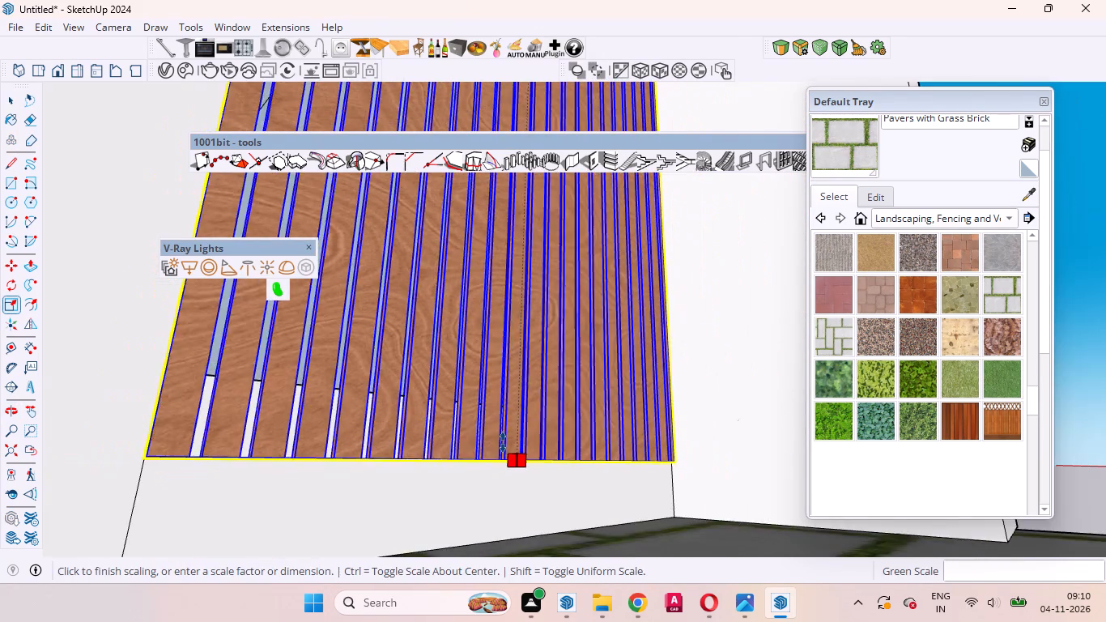
scroll(503, 442, "down", 4)
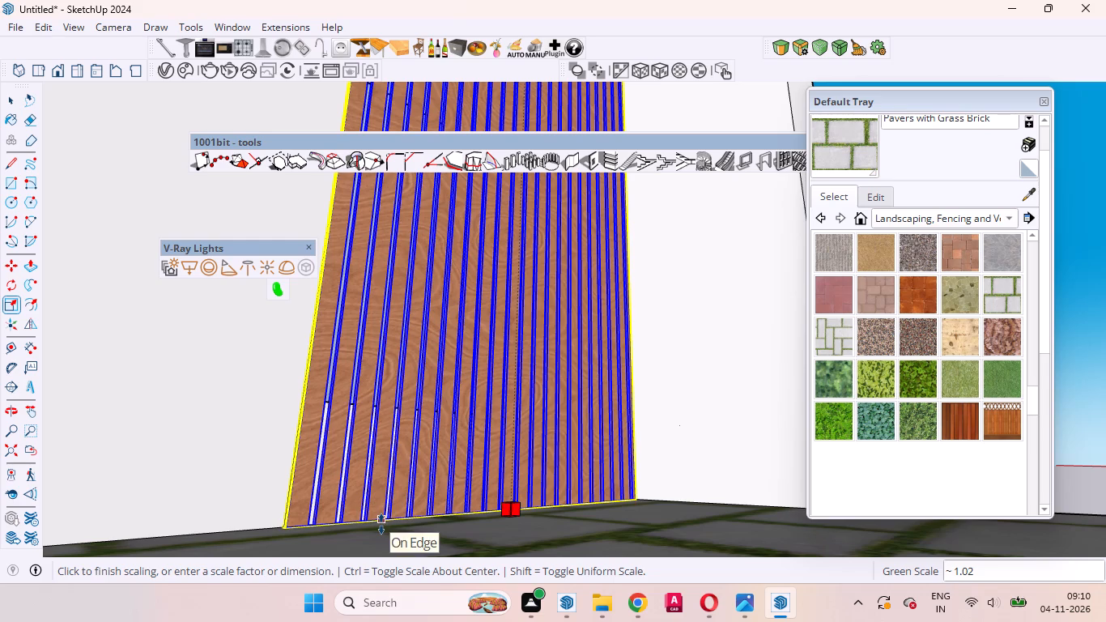
left_click(381, 524)
key("space")
scroll(537, 486, "down", 1)
scroll(537, 486, "up", 1)
scroll(537, 486, "down", 4)
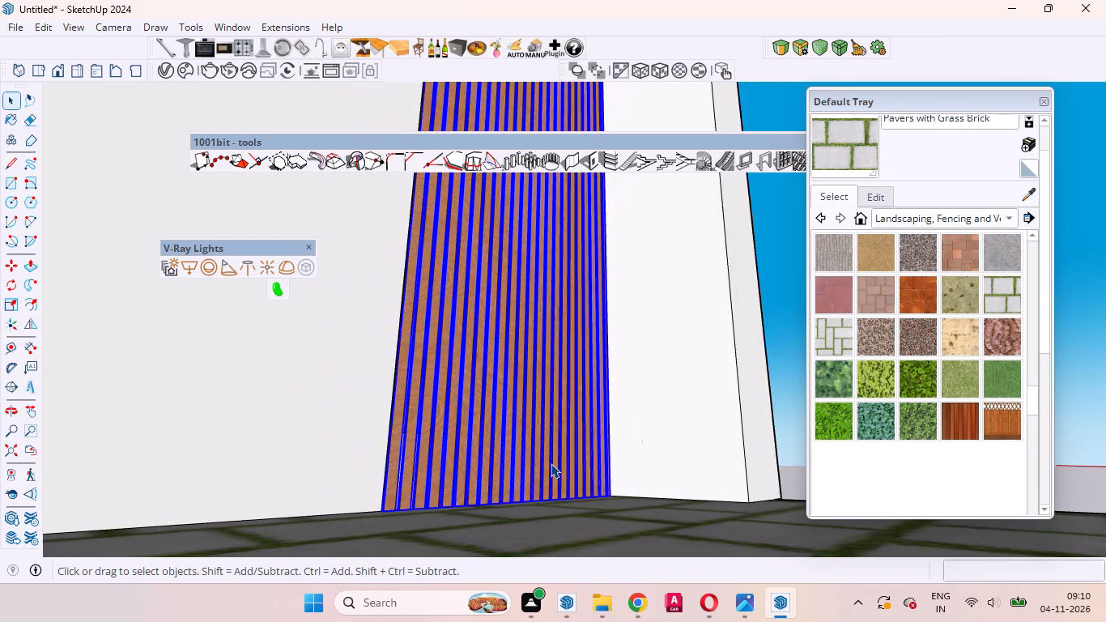
middle_click_drag(551, 474, 437, 605)
scroll(566, 496, "down", 20)
scroll(566, 496, "down", 1)
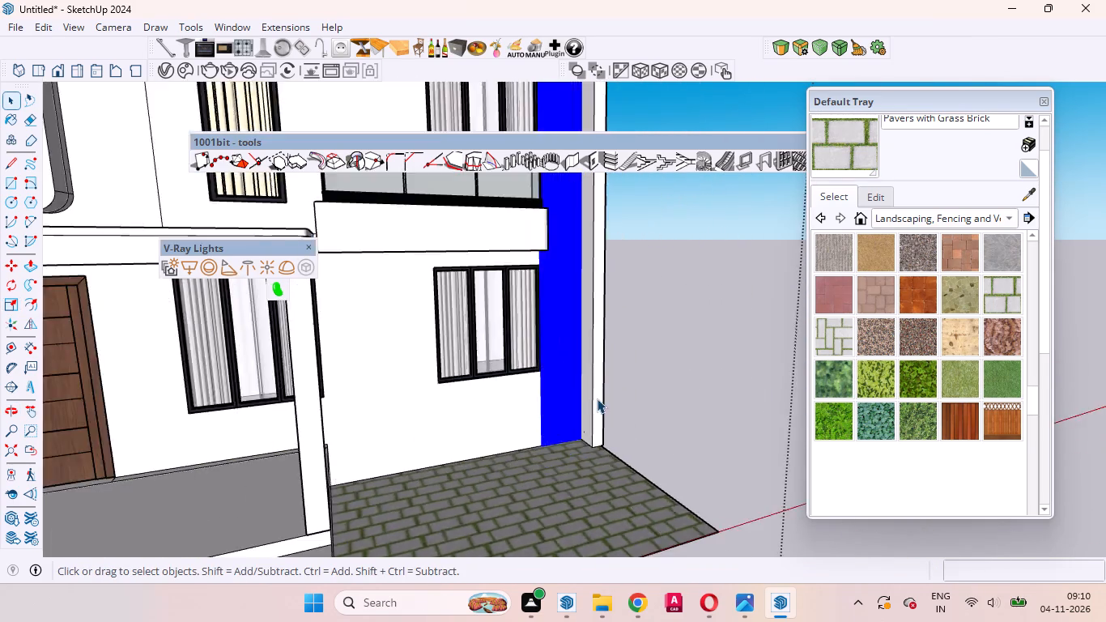
scroll(597, 398, "down", 7)
left_click(683, 458)
Push the top face of the wall-base ledge on the other side of the entrance steps down 6" to the paving level.
scroll(399, 434, "up", 5)
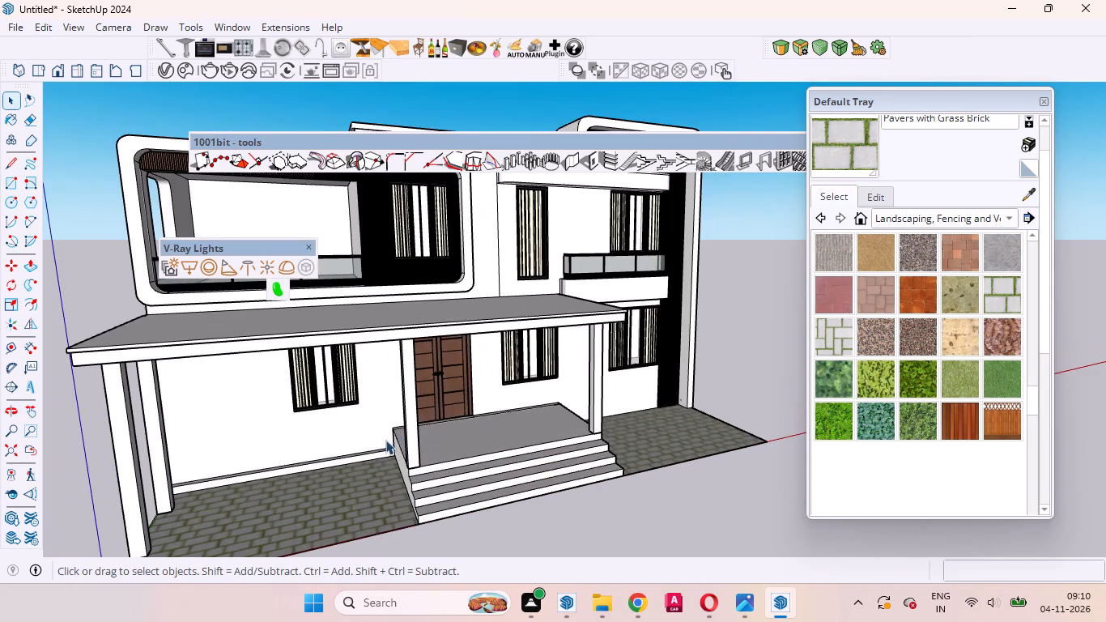
middle_click_drag(385, 441, 464, 490)
scroll(430, 500, "up", 20)
scroll(430, 500, "up", 3)
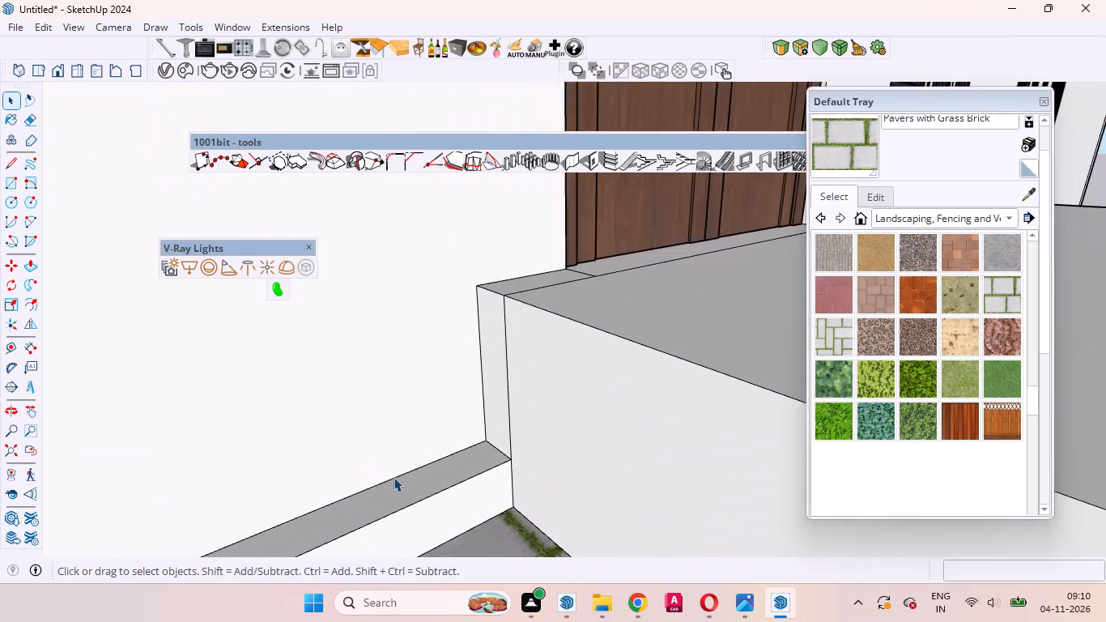
left_click(407, 496)
triple_click(407, 488)
left_click(407, 488)
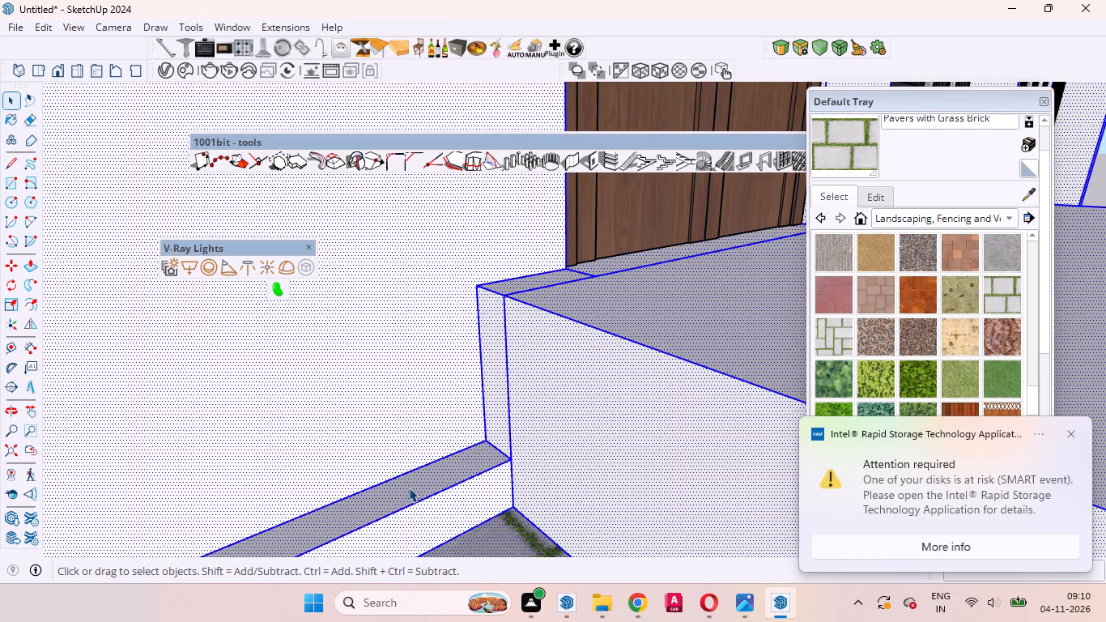
key("p")
double_click(407, 483)
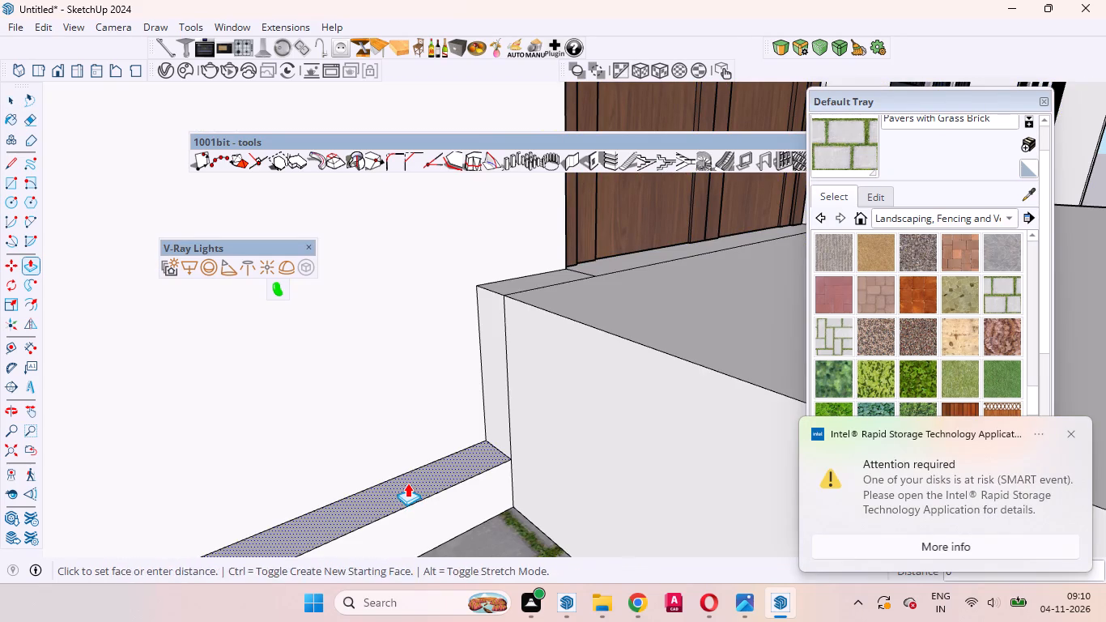
scroll(437, 451, "down", 4)
key("space")
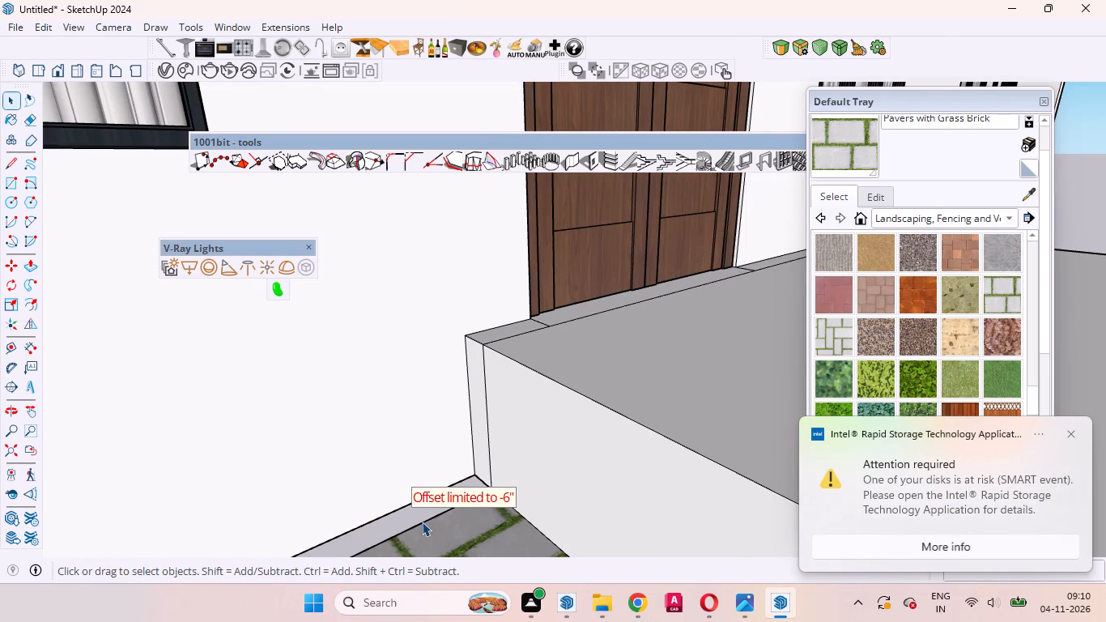
Move the inner edge of the paving beside the porch 5" to the base of the wall.
left_click(422, 522)
key("m")
left_click(422, 522)
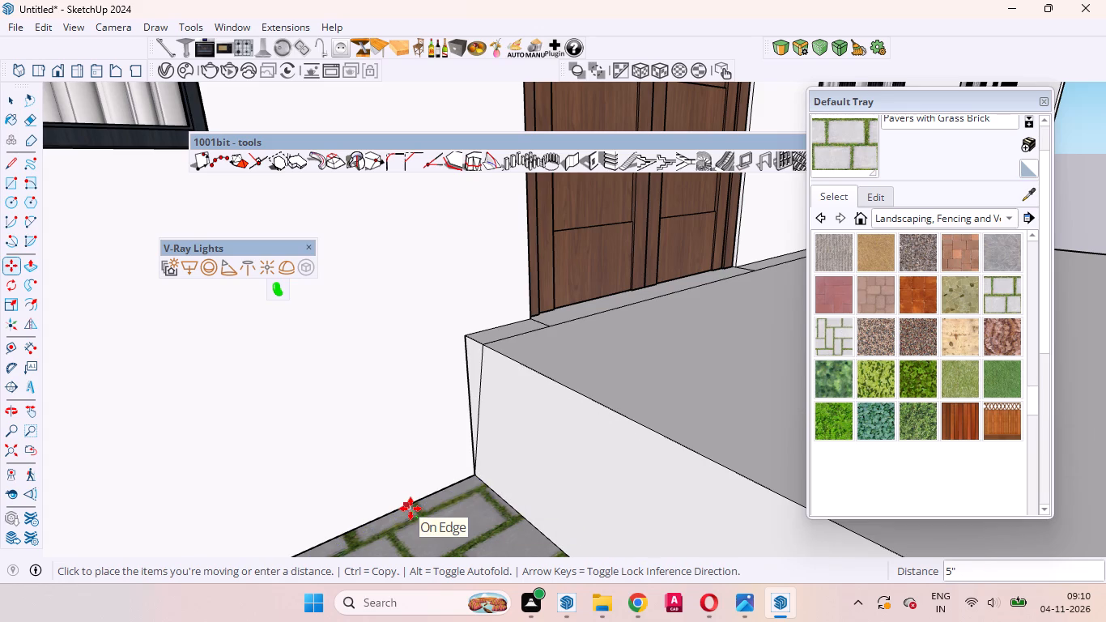
left_click(410, 509)
Erase the porch floor strip's leftover edges in front of the door and up to the nearby porch corner, including the short cross edge.
scroll(410, 514, "down", 5)
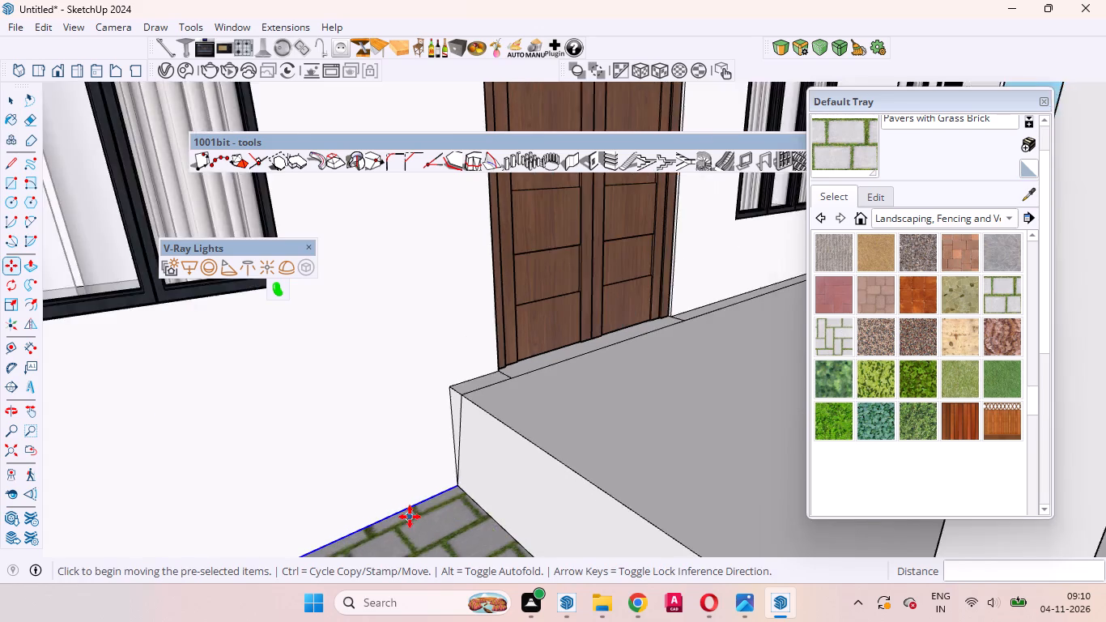
scroll(410, 517, "down", 8)
middle_click_drag(492, 505, 610, 464)
scroll(567, 459, "up", 4)
key("space")
key("space")
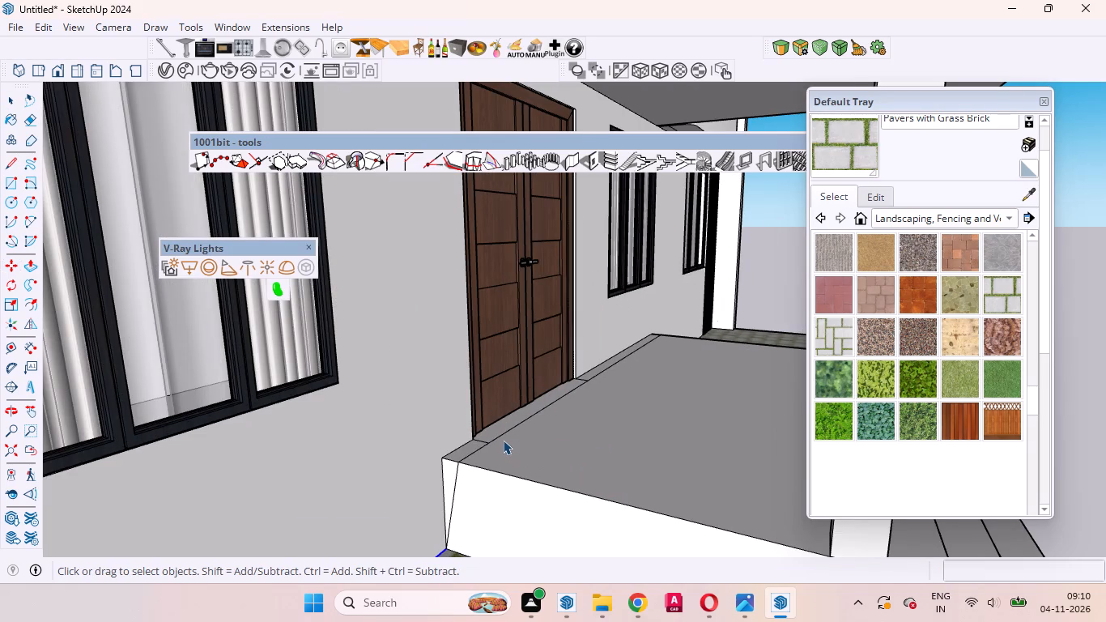
scroll(503, 440, "up", 4)
left_click(503, 440)
left_click(501, 437)
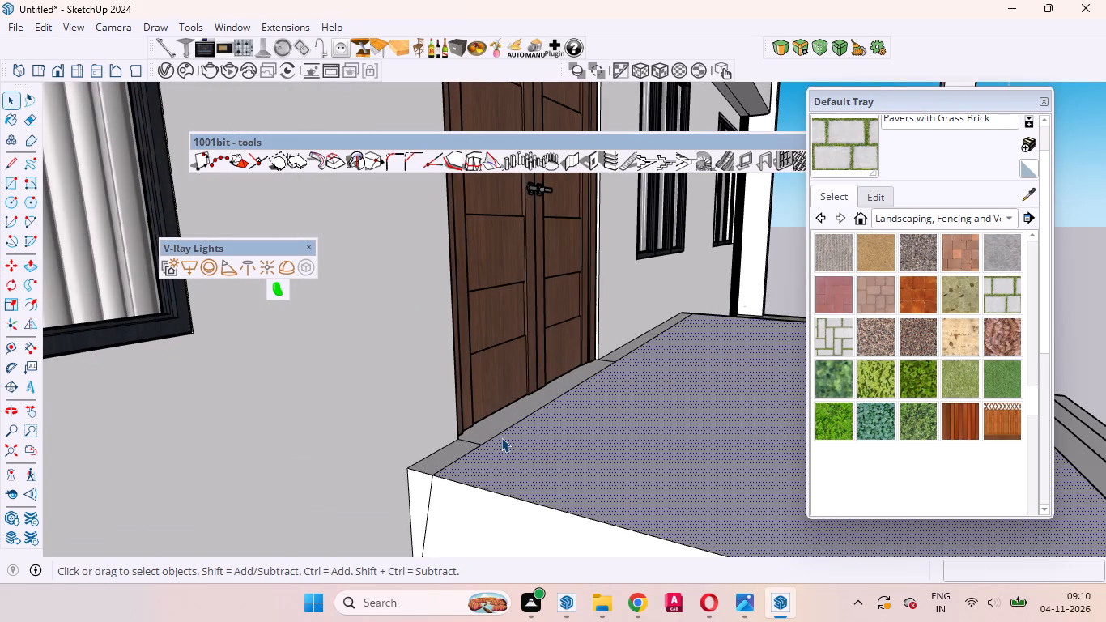
left_click(500, 437)
right_click(500, 437)
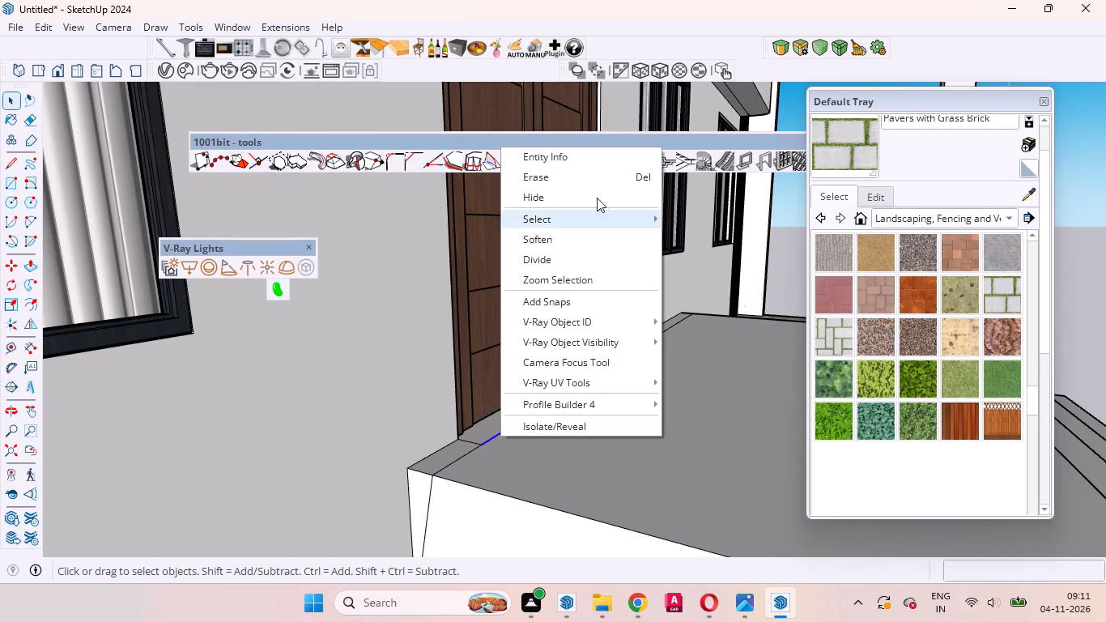
left_click(589, 183)
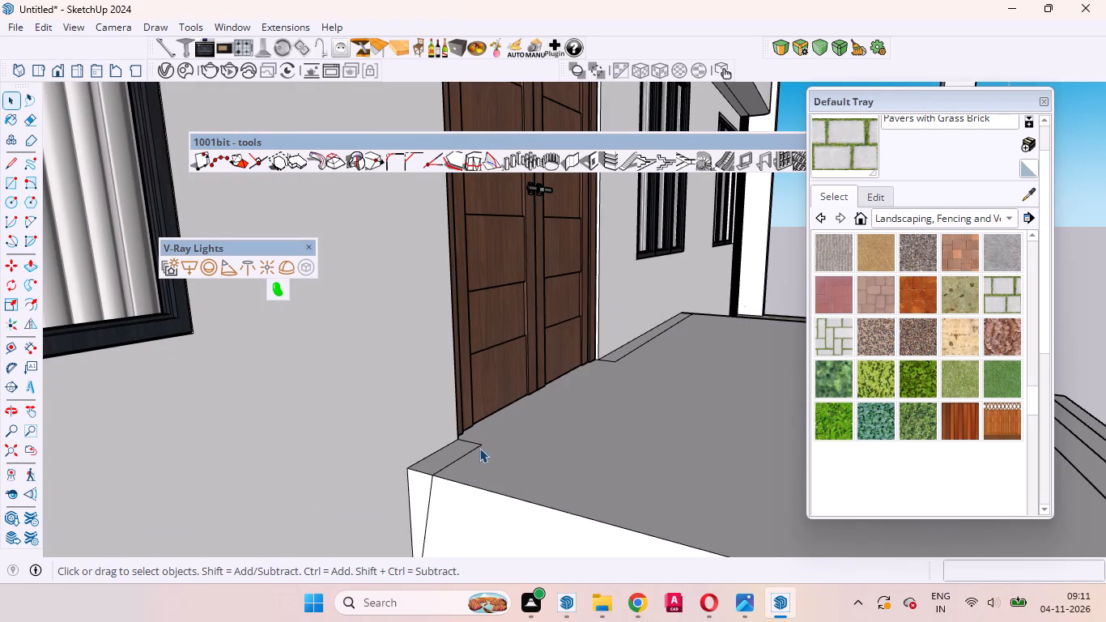
left_click(479, 447)
left_click(478, 445)
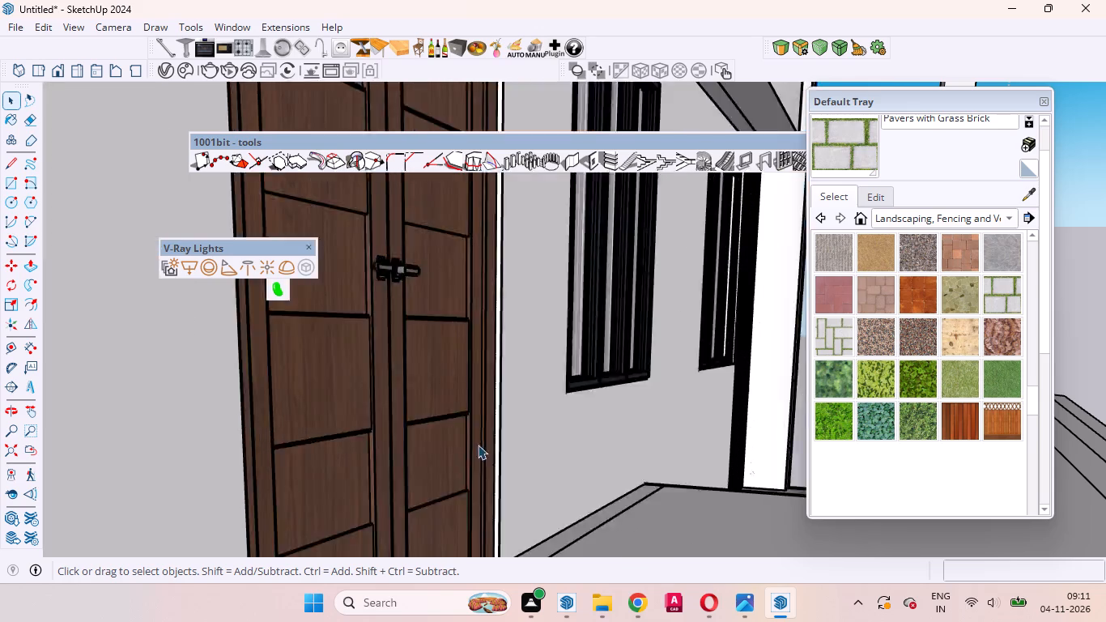
right_click(478, 450)
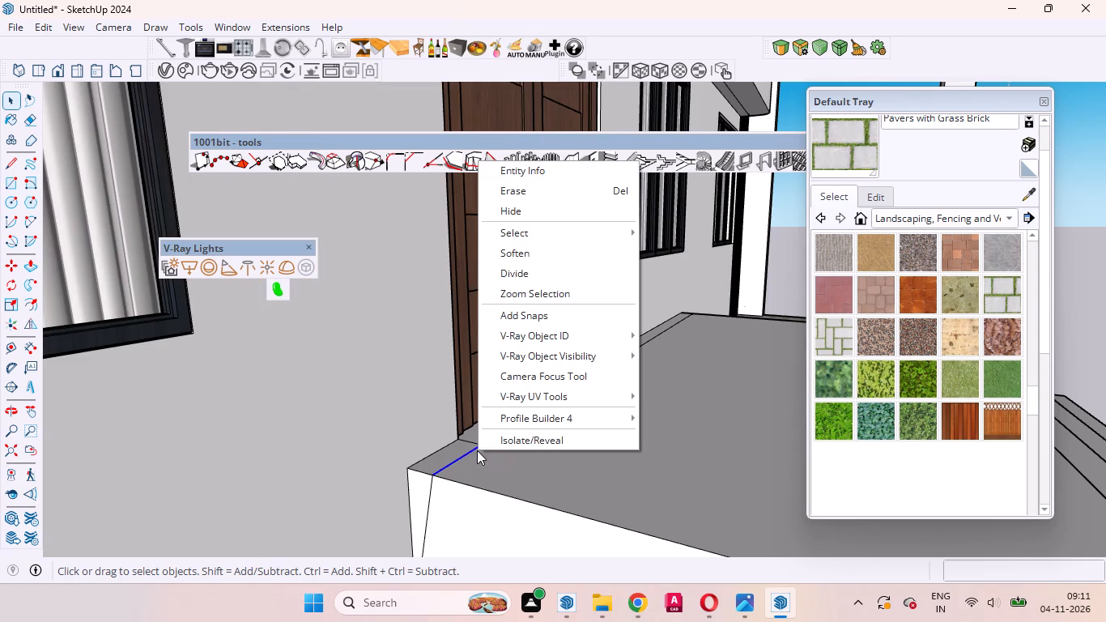
left_click(529, 197)
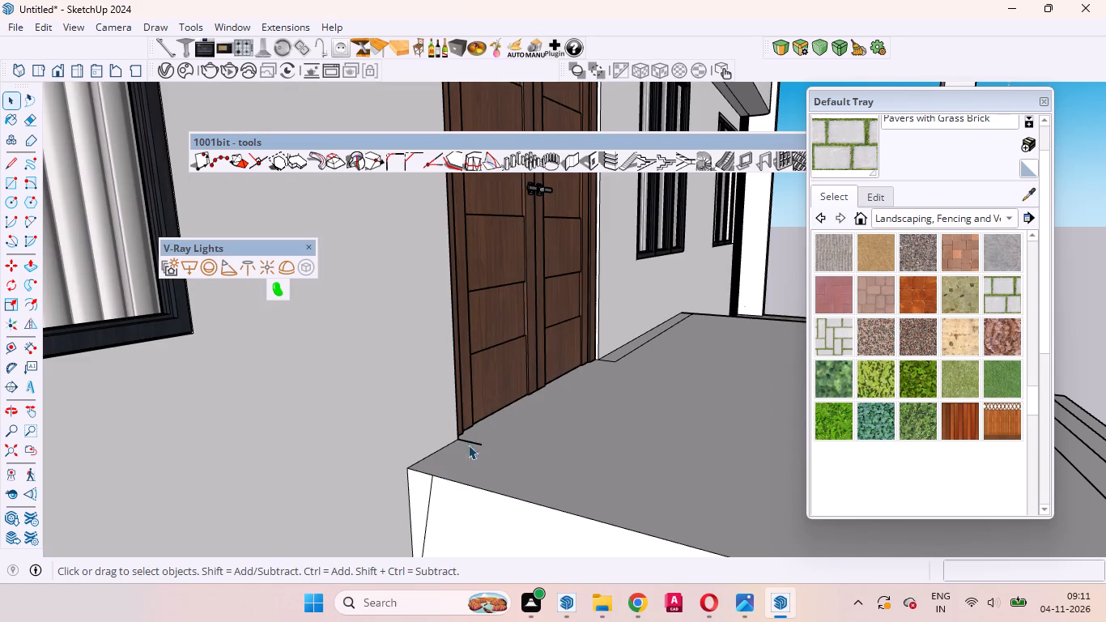
left_click(471, 441)
right_click(471, 441)
left_click(547, 181)
Erase the leftover slanted edge on the porch's side face near the wall.
left_click(432, 484)
right_click(432, 484)
left_click(505, 219)
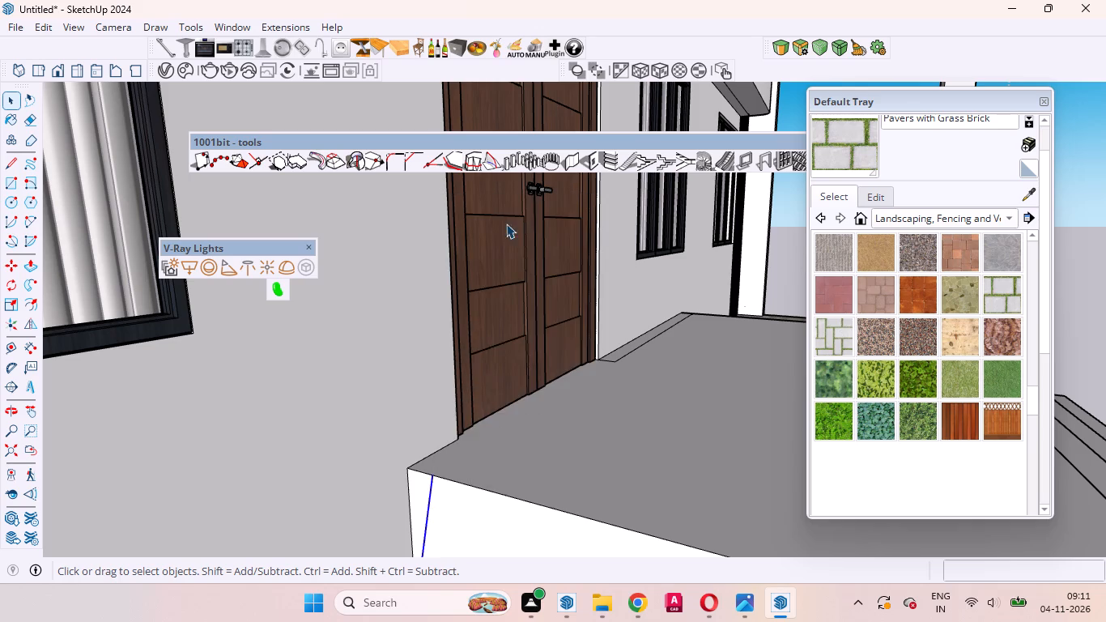
Erase the short end edge and the long edge of the floor strip along the wall on the door's other side.
middle_click_drag(551, 339, 264, 398)
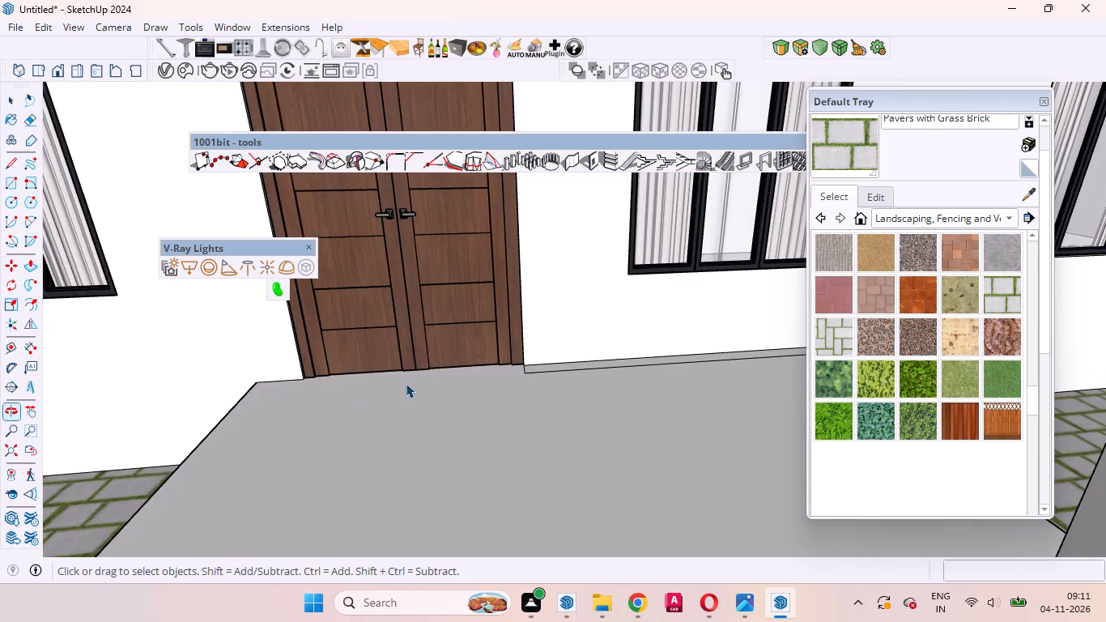
scroll(425, 382, "up", 13)
left_click_drag(462, 337, 568, 414)
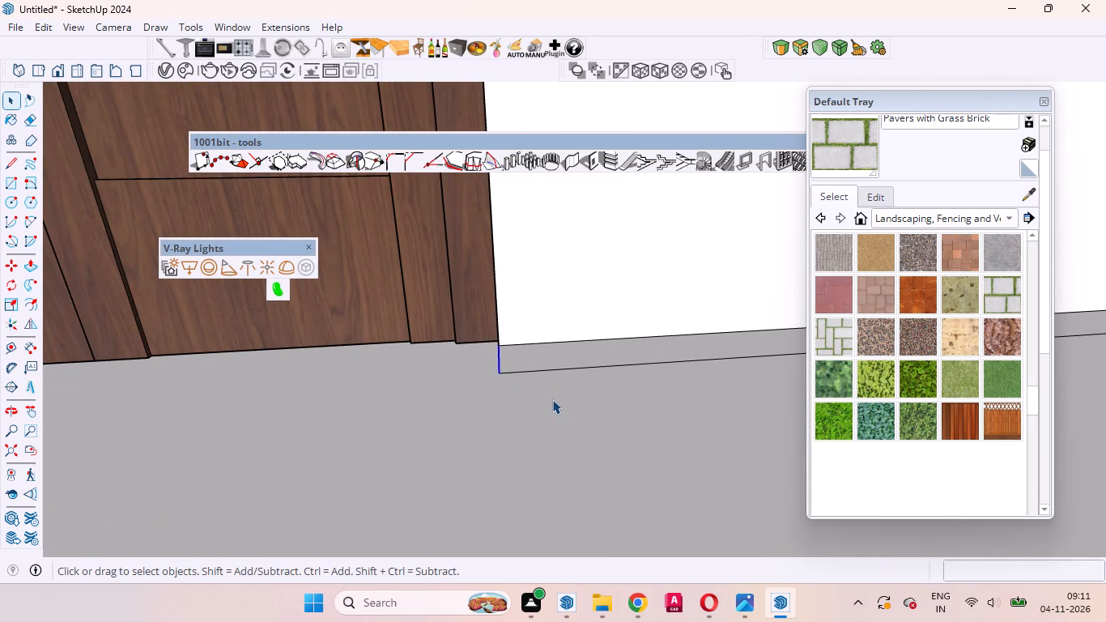
key("Delete")
left_click_drag(459, 333, 619, 444)
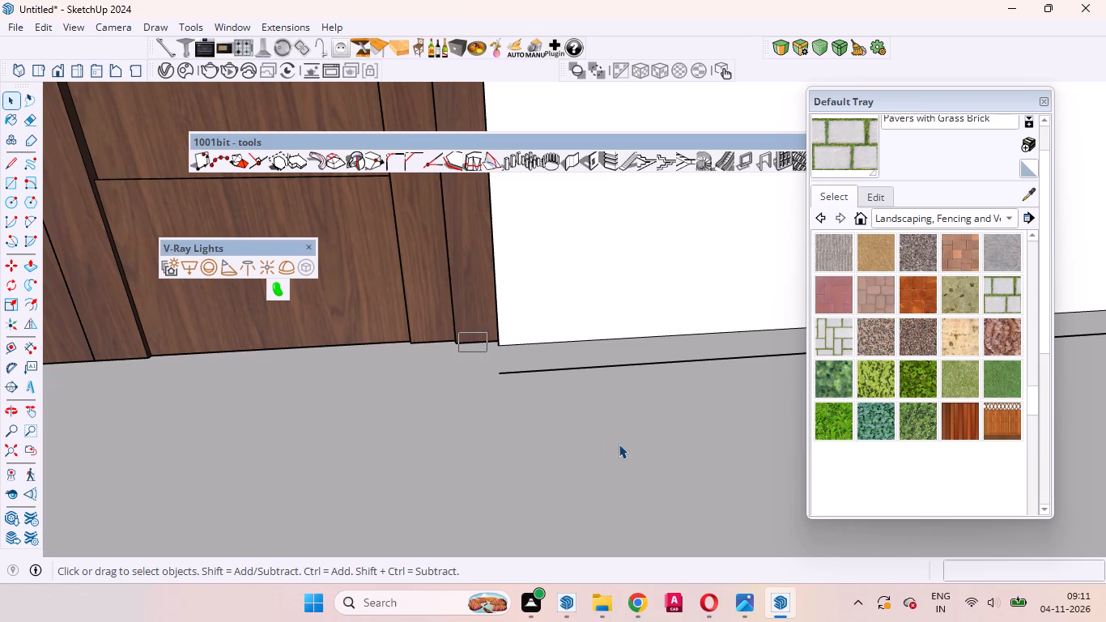
left_click_drag(619, 444, 620, 445)
left_click(554, 371)
right_click(554, 371)
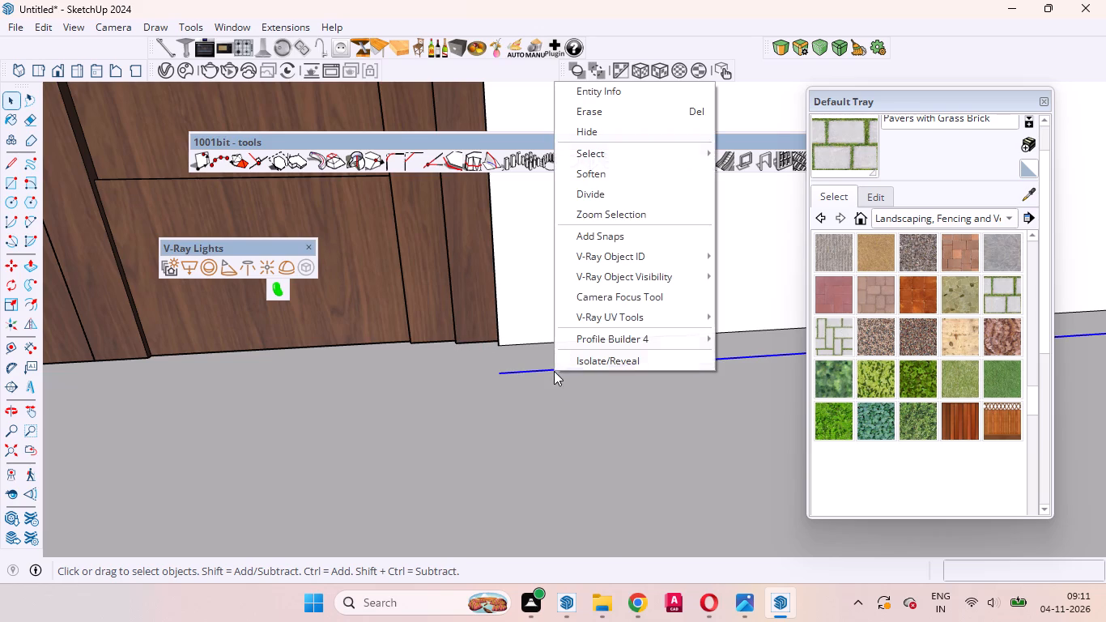
left_click(594, 115)
scroll(462, 362, "down", 12)
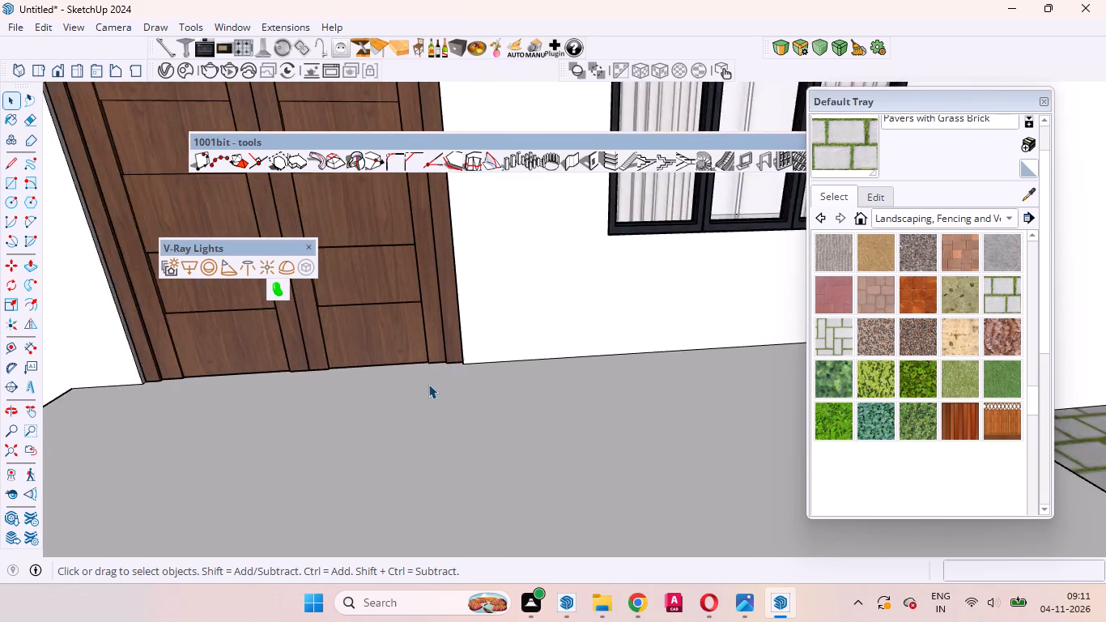
Erase the leftover slanted edge on the porch's side face, near the wall on the slat-panel side.
scroll(428, 384, "down", 14)
middle_click_drag(572, 386, 257, 365)
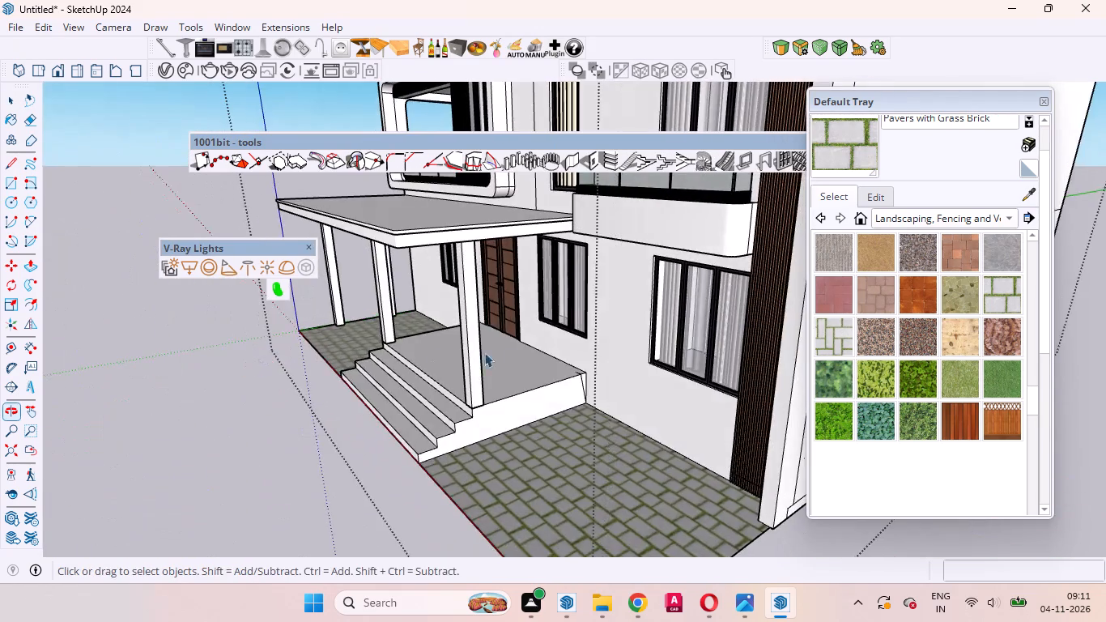
scroll(526, 361, "up", 20)
scroll(526, 361, "up", 4)
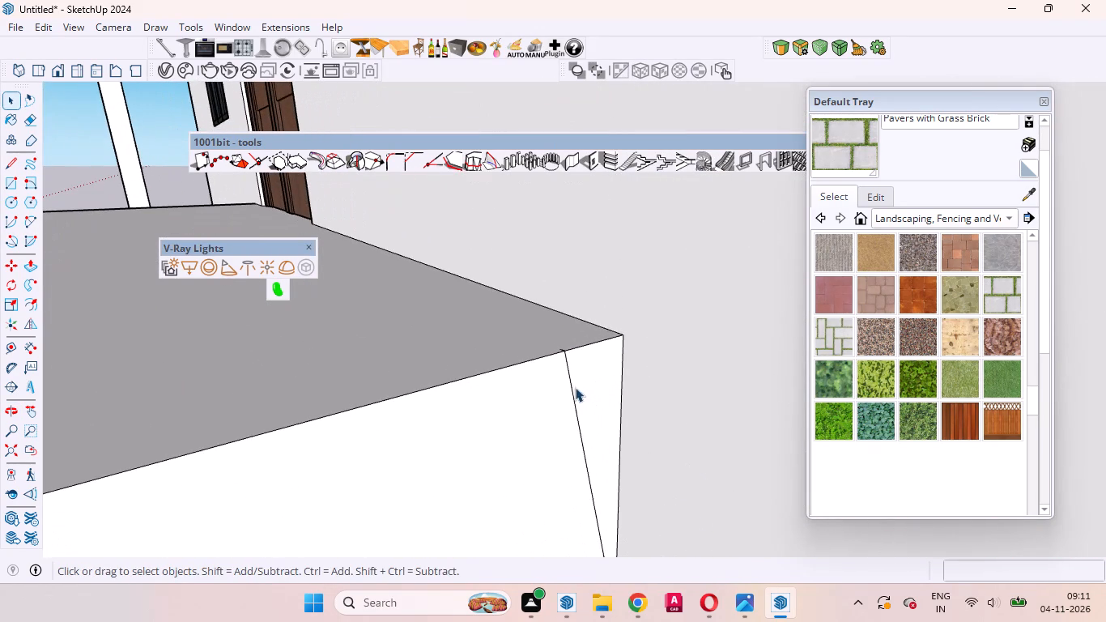
left_click(568, 377)
right_click(568, 377)
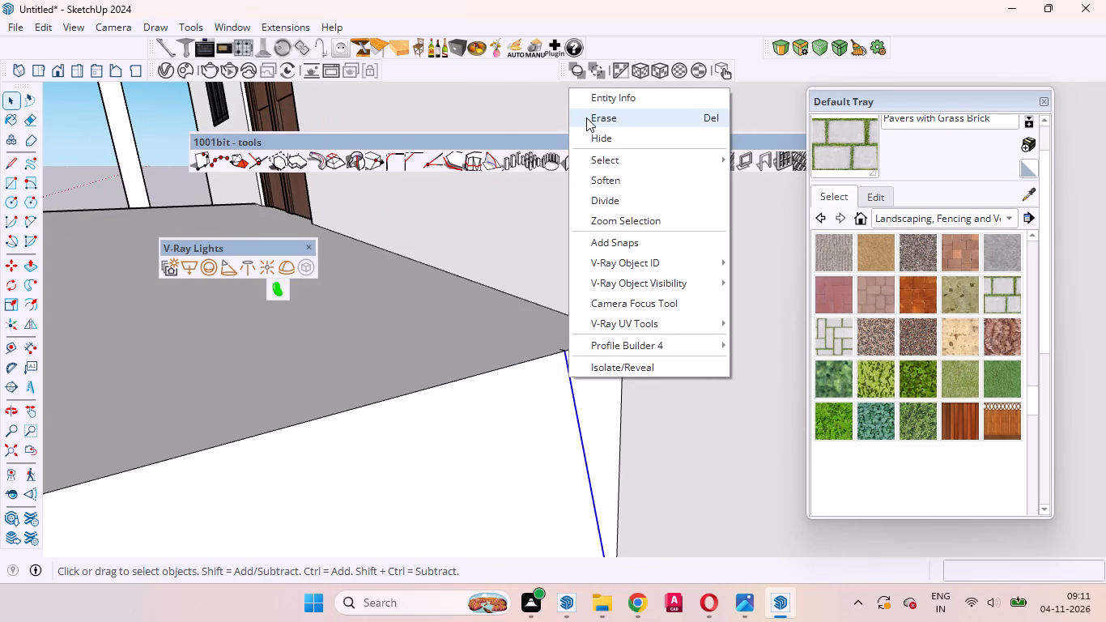
left_click(586, 117)
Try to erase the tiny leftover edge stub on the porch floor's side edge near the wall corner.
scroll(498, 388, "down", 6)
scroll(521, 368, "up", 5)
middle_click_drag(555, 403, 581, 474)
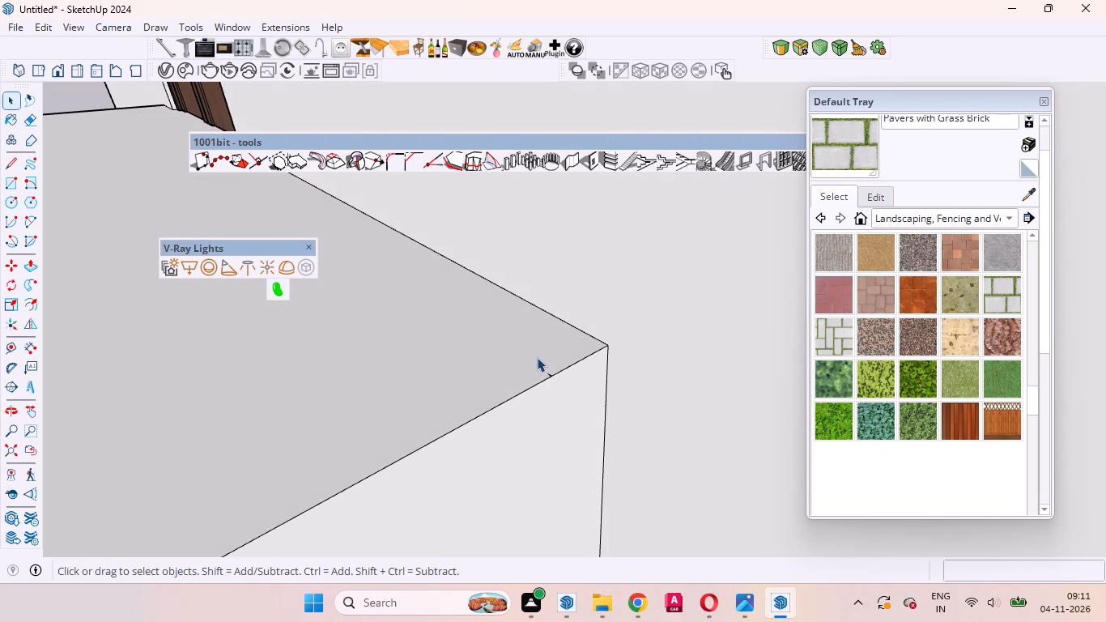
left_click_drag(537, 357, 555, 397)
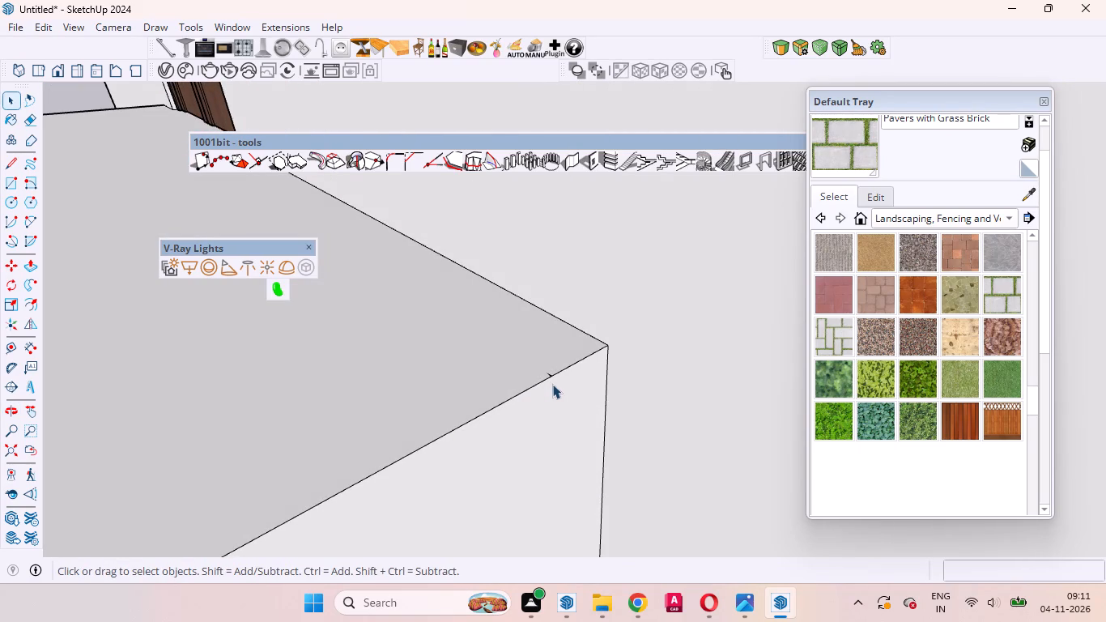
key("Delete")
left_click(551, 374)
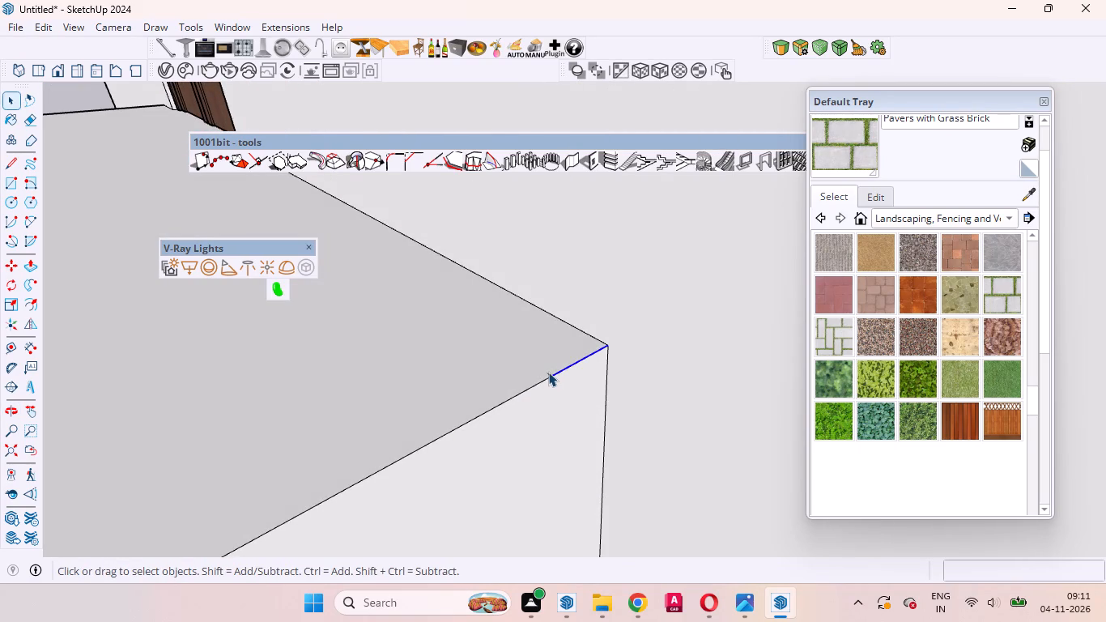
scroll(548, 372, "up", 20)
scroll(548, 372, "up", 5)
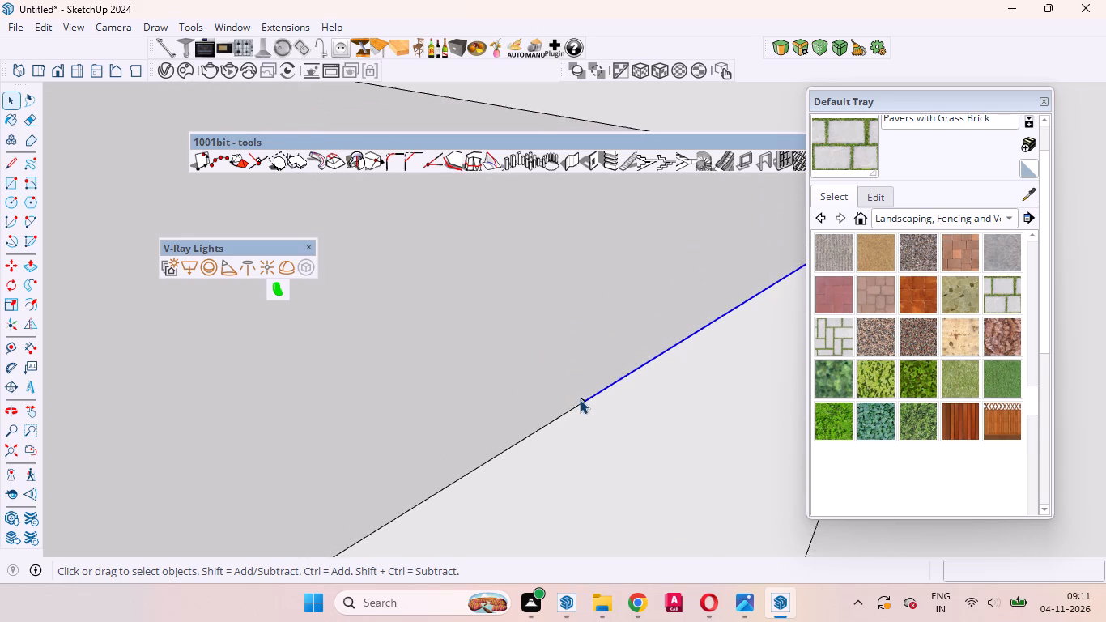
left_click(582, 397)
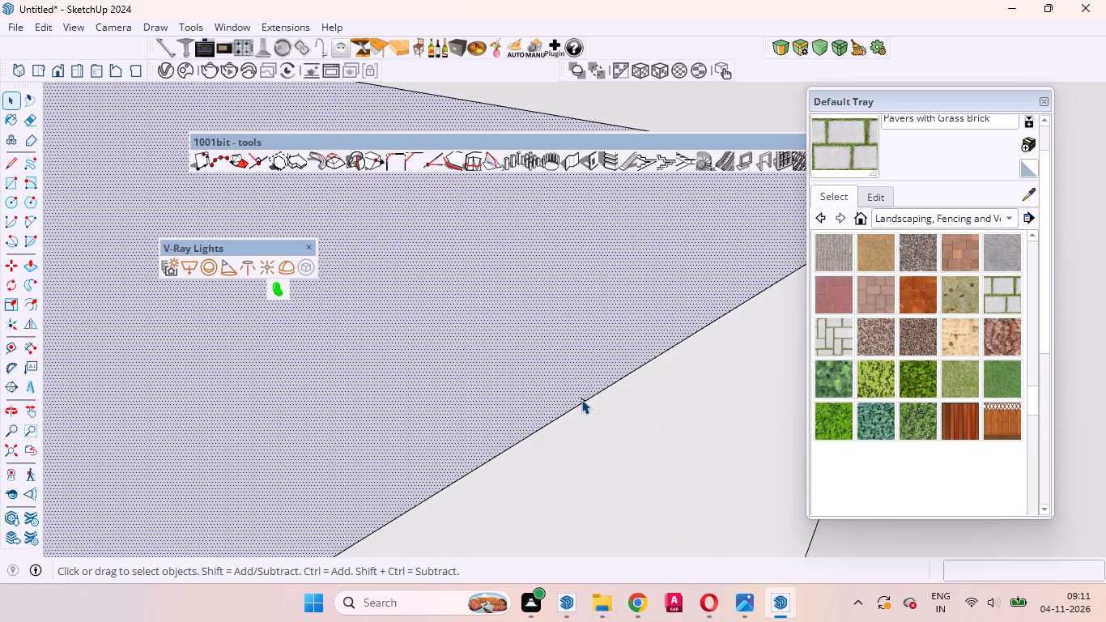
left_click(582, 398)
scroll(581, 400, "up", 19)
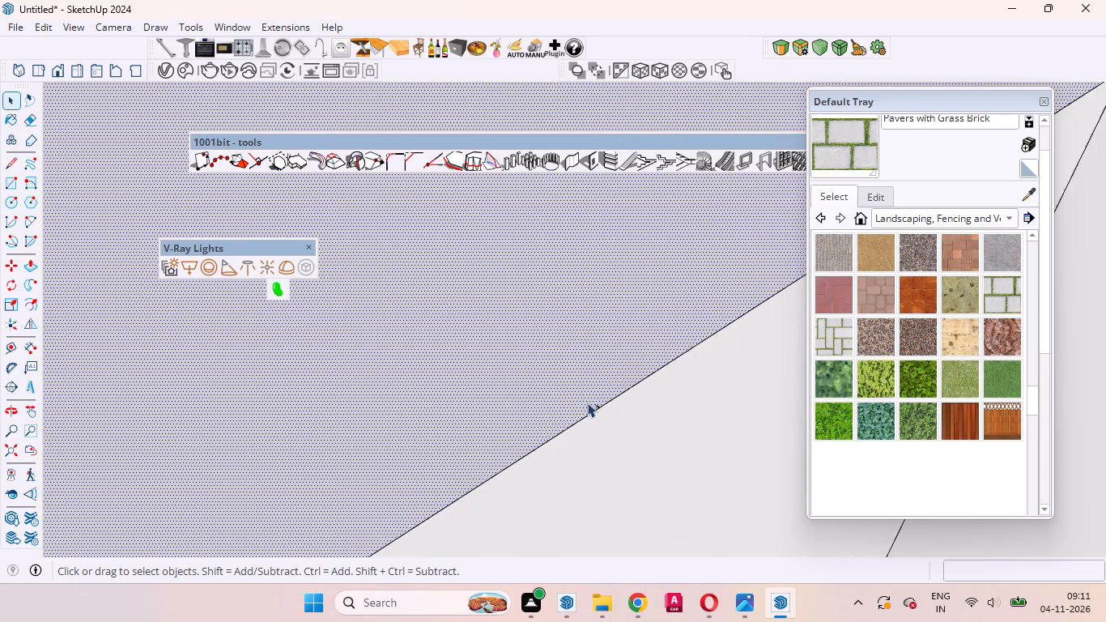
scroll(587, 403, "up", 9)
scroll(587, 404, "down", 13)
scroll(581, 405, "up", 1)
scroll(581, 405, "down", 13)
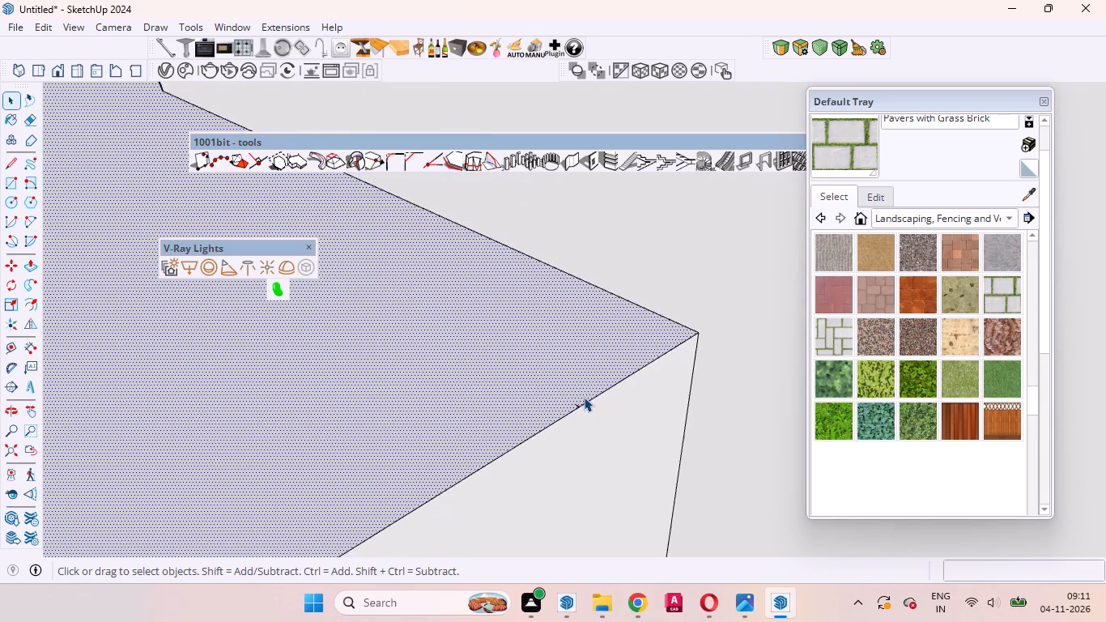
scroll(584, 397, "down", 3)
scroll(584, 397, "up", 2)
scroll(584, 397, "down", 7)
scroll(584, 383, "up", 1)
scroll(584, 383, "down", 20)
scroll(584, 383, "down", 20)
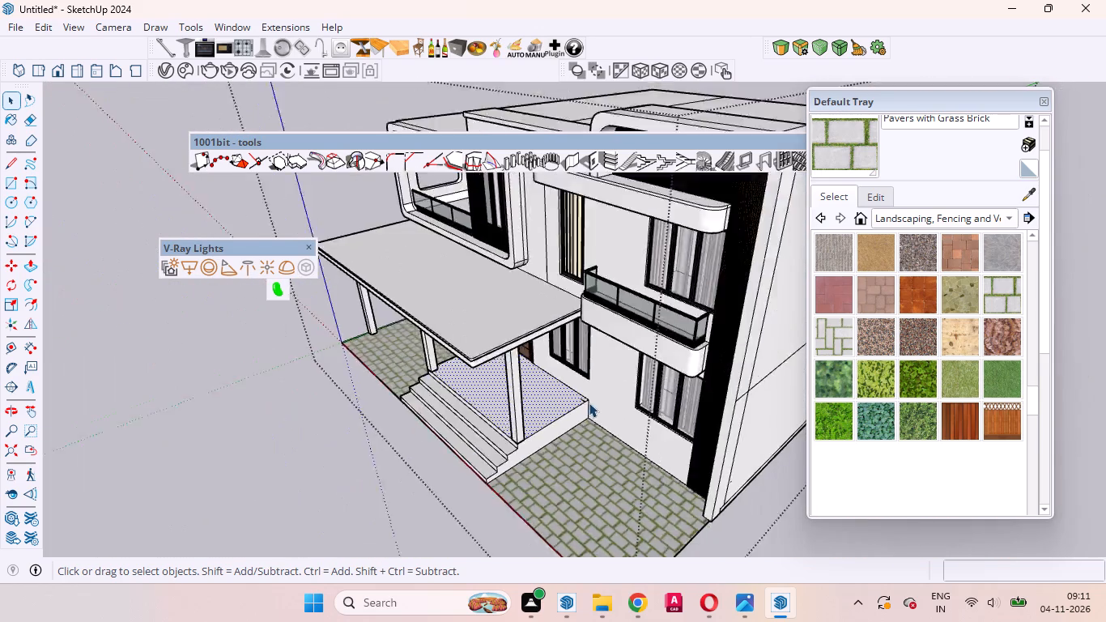
Examine the porch, steps, paving and whole front facade from several angles and distances.
middle_click_drag(551, 486, 768, 360)
left_click(640, 577)
scroll(513, 393, "up", 5)
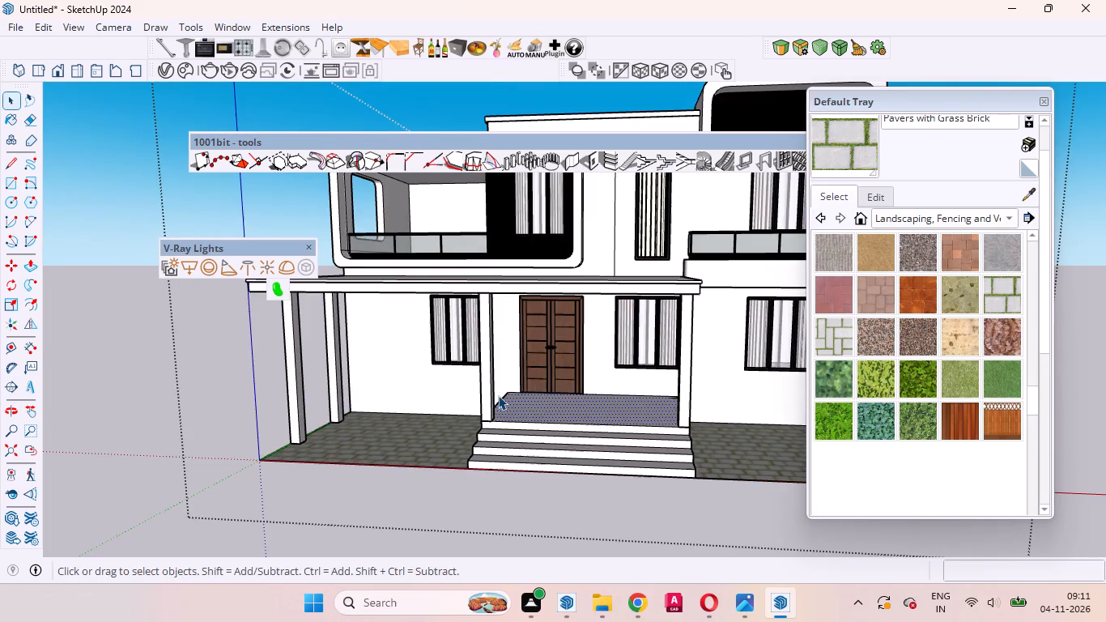
middle_click_drag(375, 432, 507, 434)
scroll(500, 445, "up", 4)
middle_click_drag(538, 490, 417, 515)
scroll(422, 511, "down", 2)
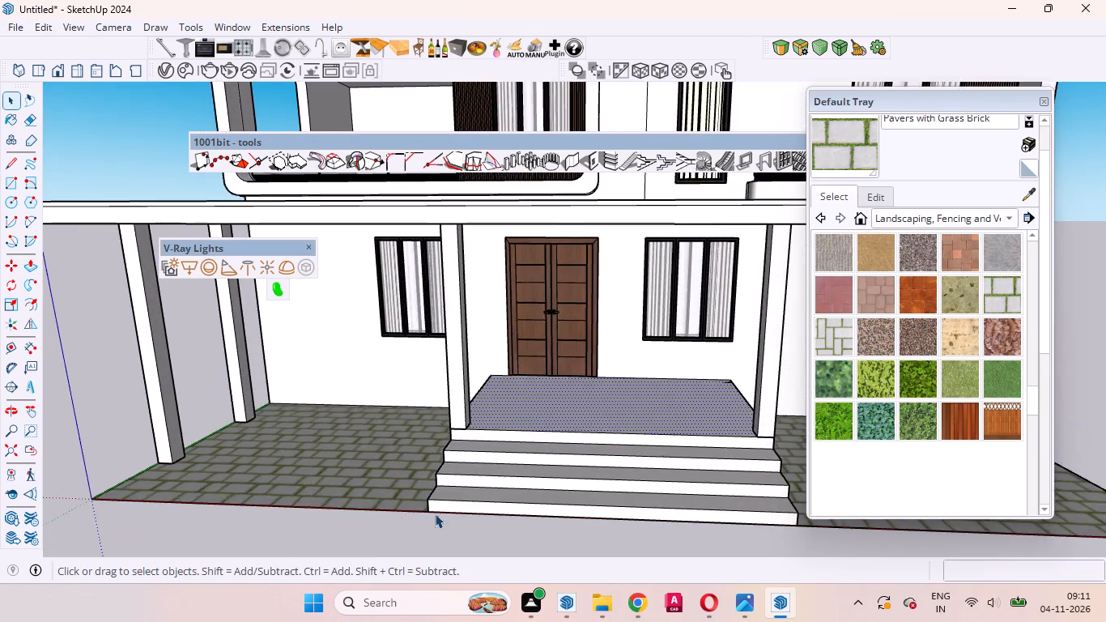
scroll(435, 513, "down", 9)
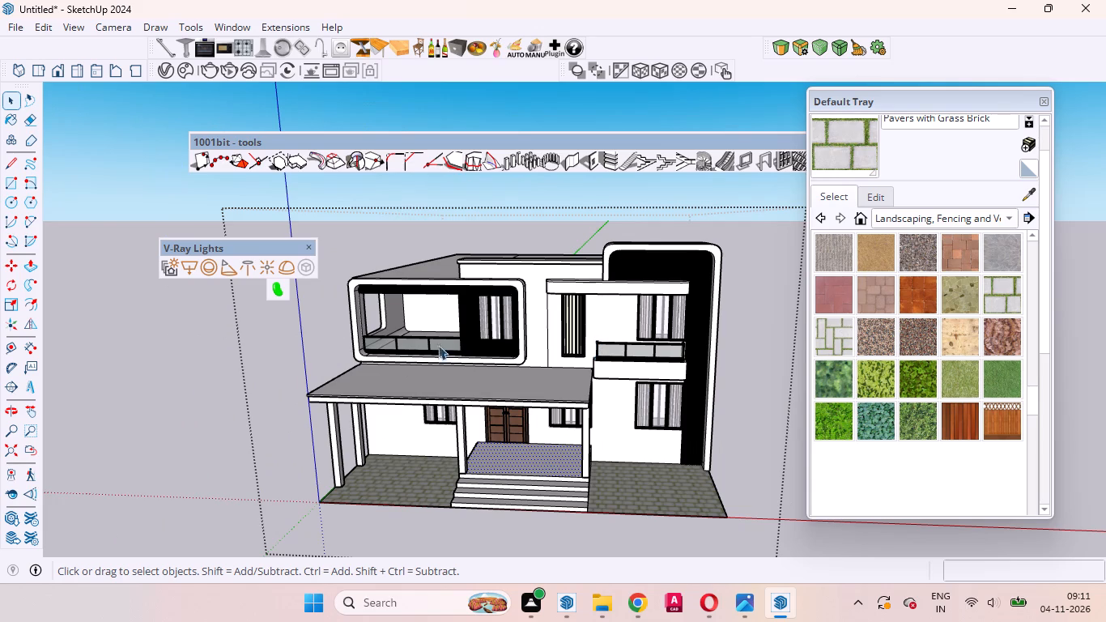
scroll(441, 334, "up", 2)
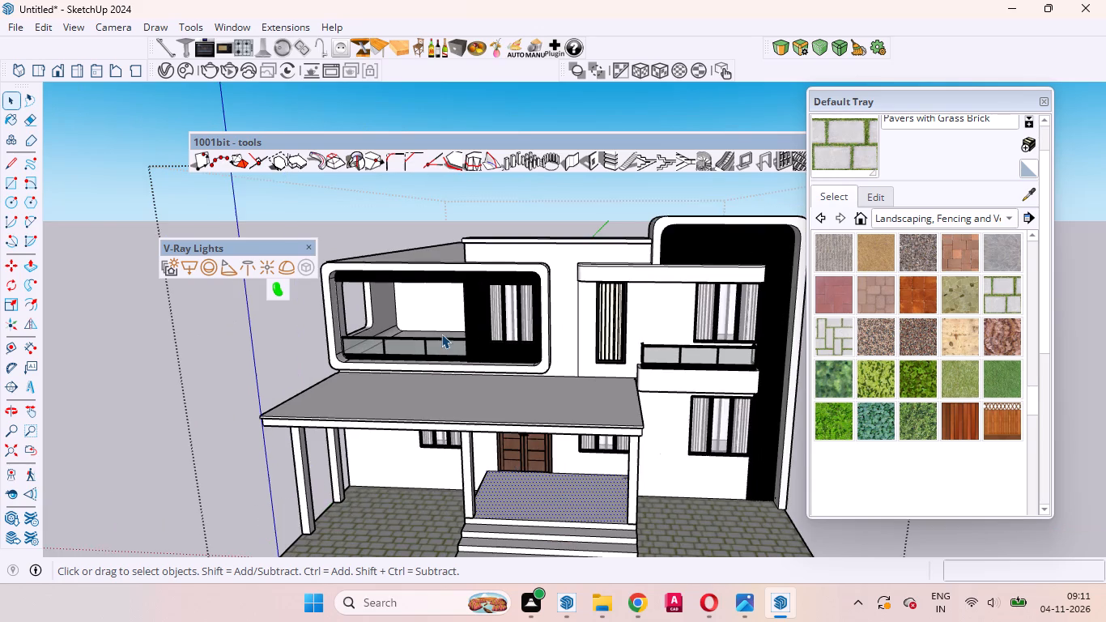
middle_click_drag(438, 368, 470, 274)
scroll(468, 274, "up", 1)
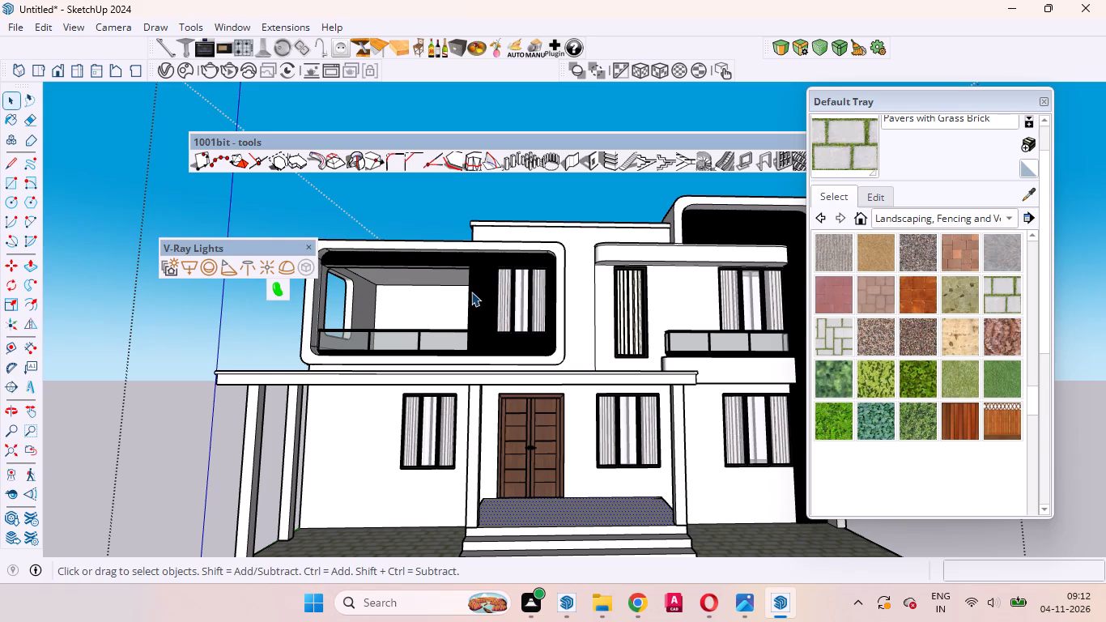
scroll(522, 330, "down", 4)
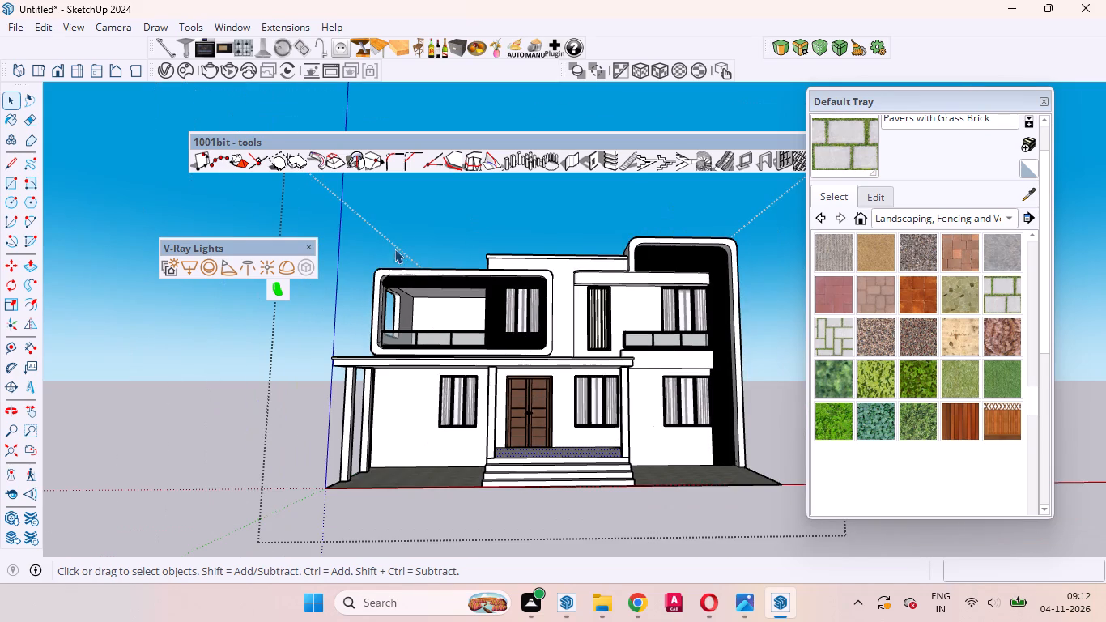
Open 3D Warehouse and search its catalogs for "car".
left_click(236, 20)
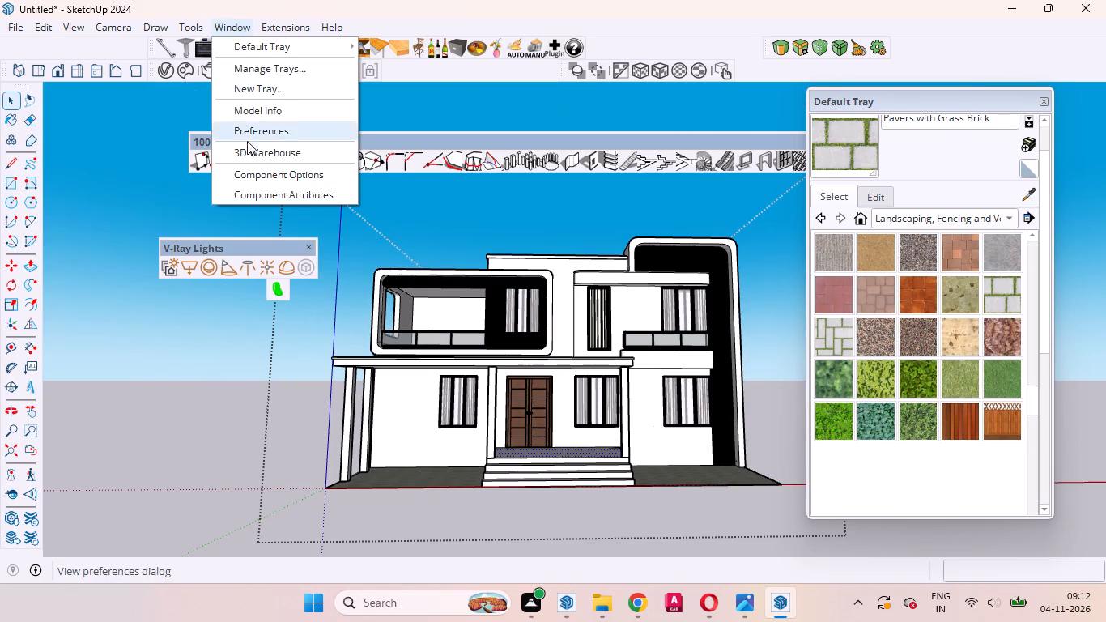
left_click(250, 154)
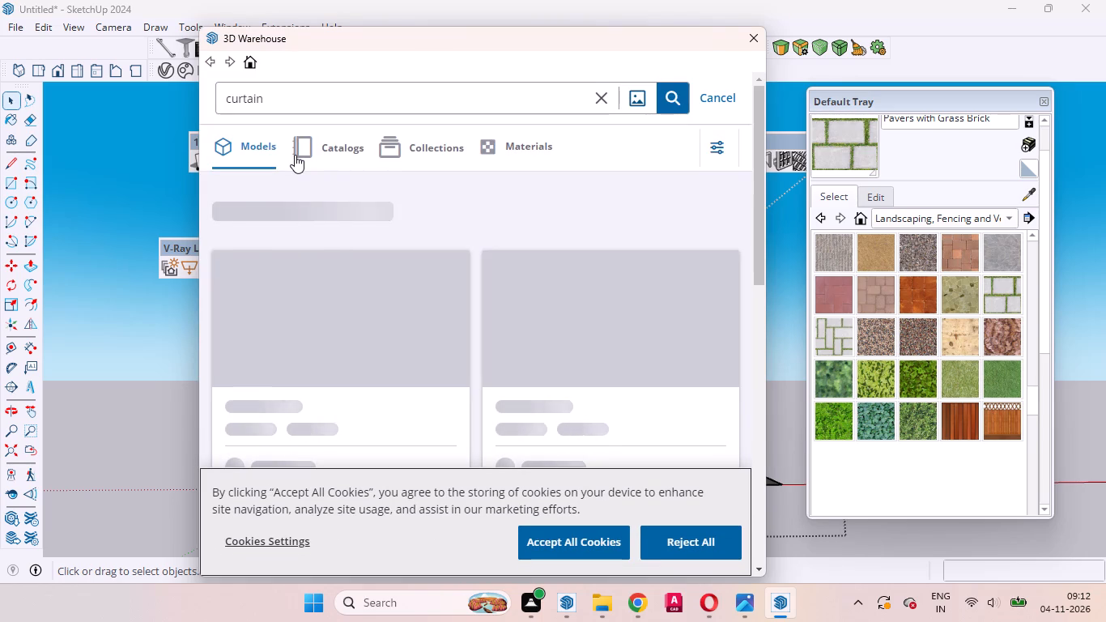
left_click(295, 155)
left_click(270, 83)
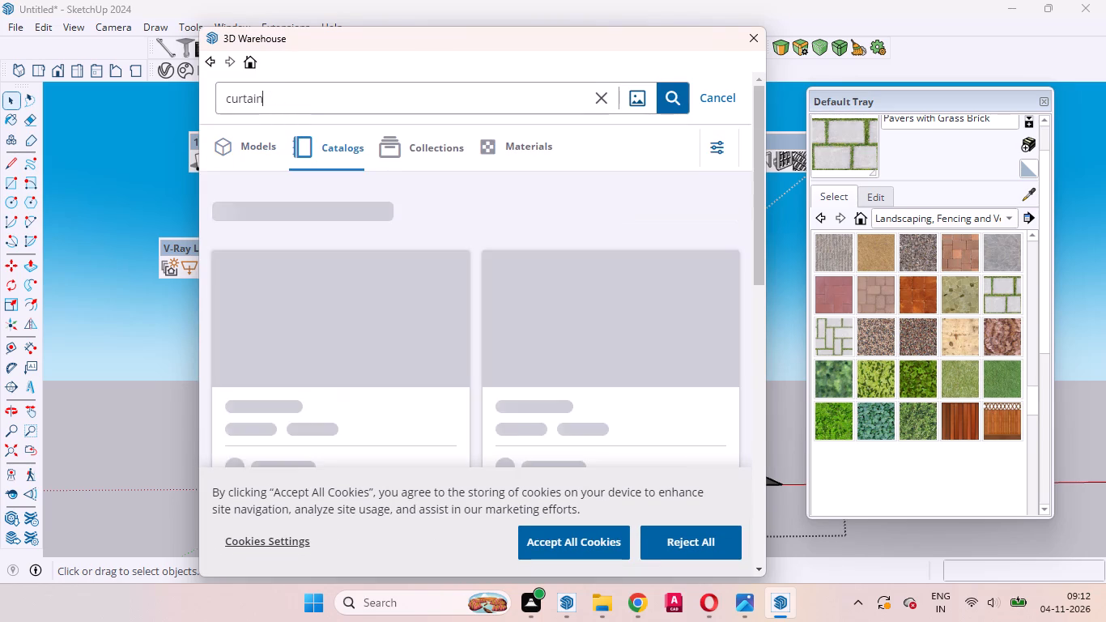
key("BackSpace")
key("BackSpace")
key("BackSpace")
key("BackSpace")
key("BackSpace")
key("BackSpace")
key("BackSpace")
key("BackSpace")
key("BackSpace")
key("BackSpace")
key("BackSpace")
key("BackSpace")
key("BackSpace")
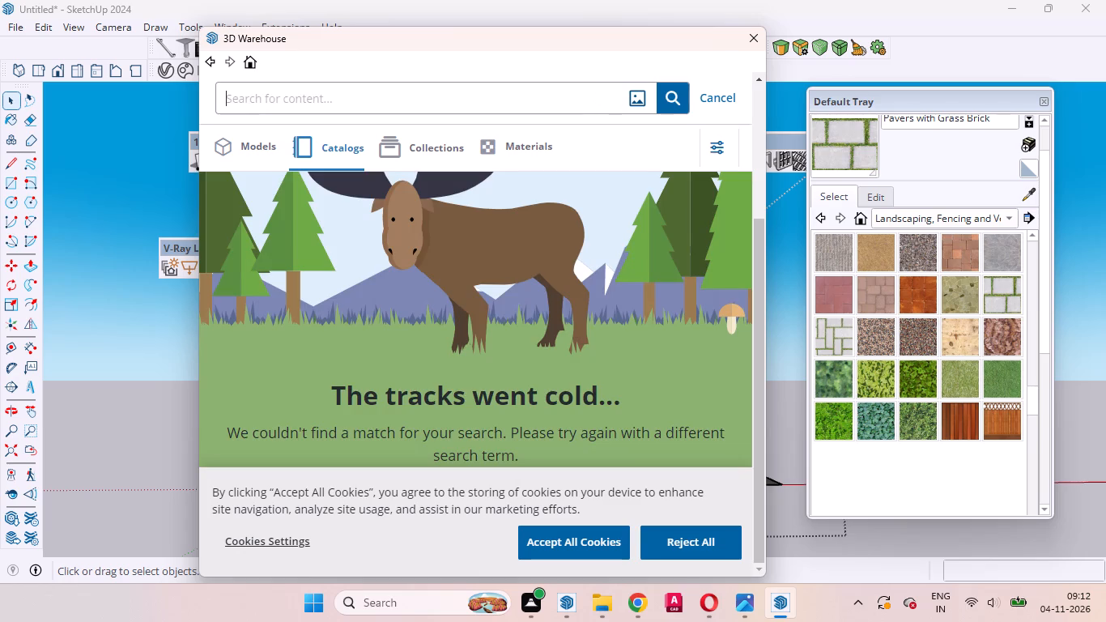
type("car")
key("Return")
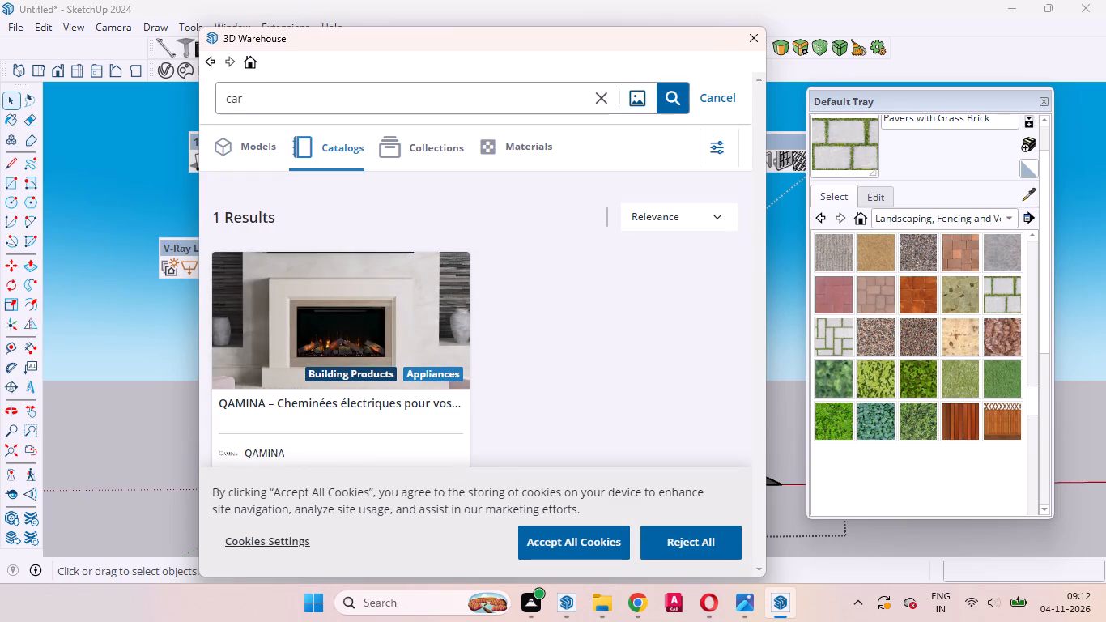
scroll(284, 100, "down", 8)
scroll(370, 292, "down", 2)
left_click(267, 98)
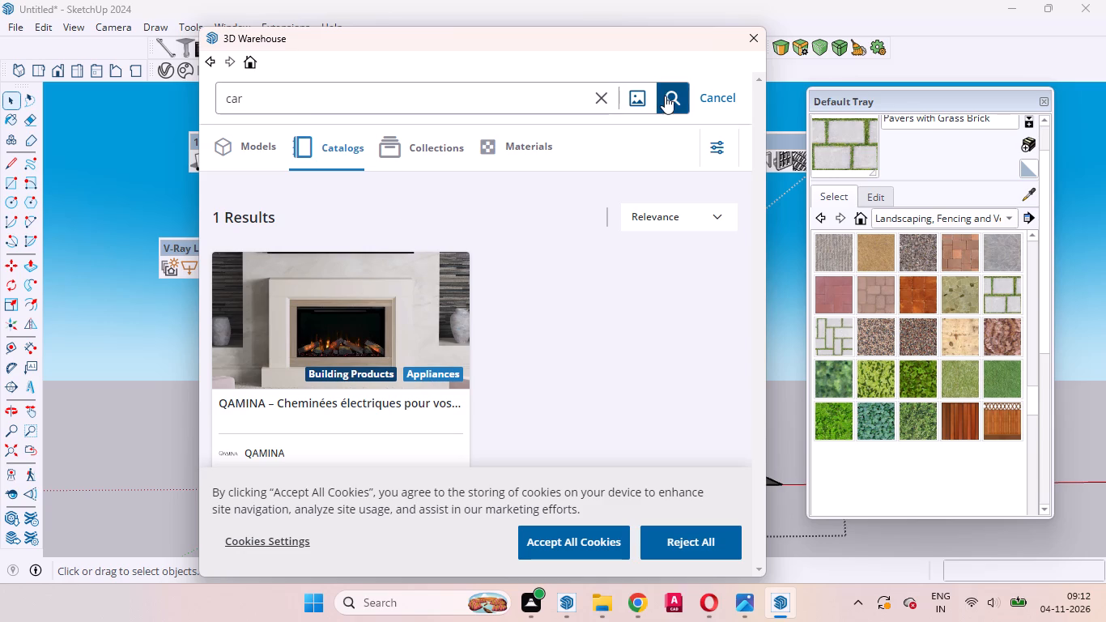
left_click(665, 96)
left_click(678, 99)
Search the 3D Warehouse catalogs for "cars", accepting all cookies.
left_click(287, 90)
key("s")
key("Return")
scroll(410, 226, "down", 4)
left_click(588, 552)
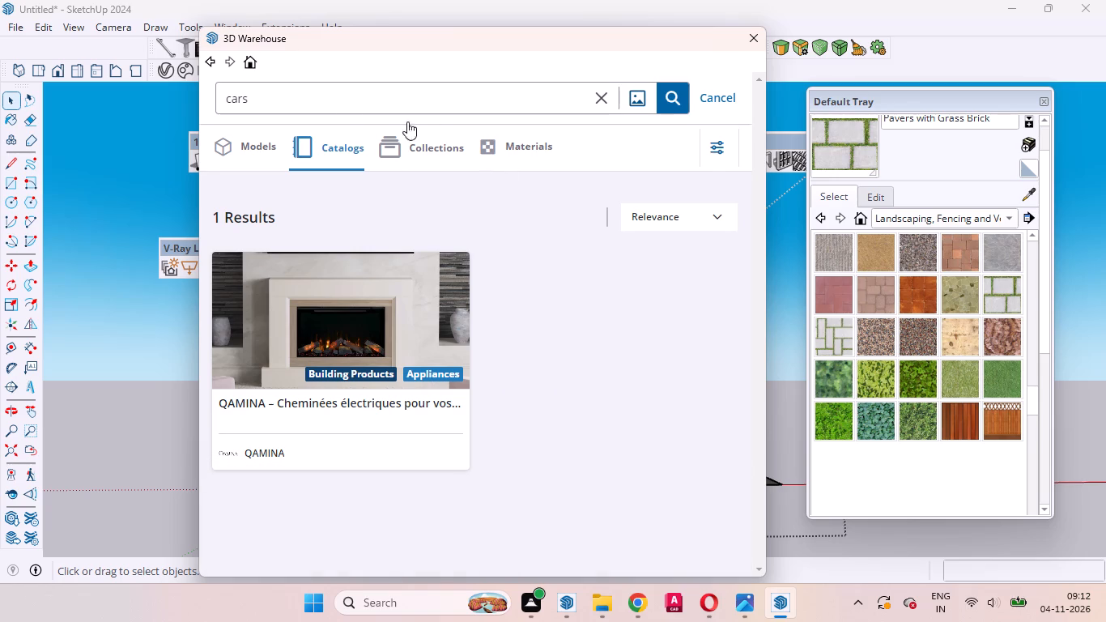
scroll(366, 164, "down", 4)
left_click(714, 219)
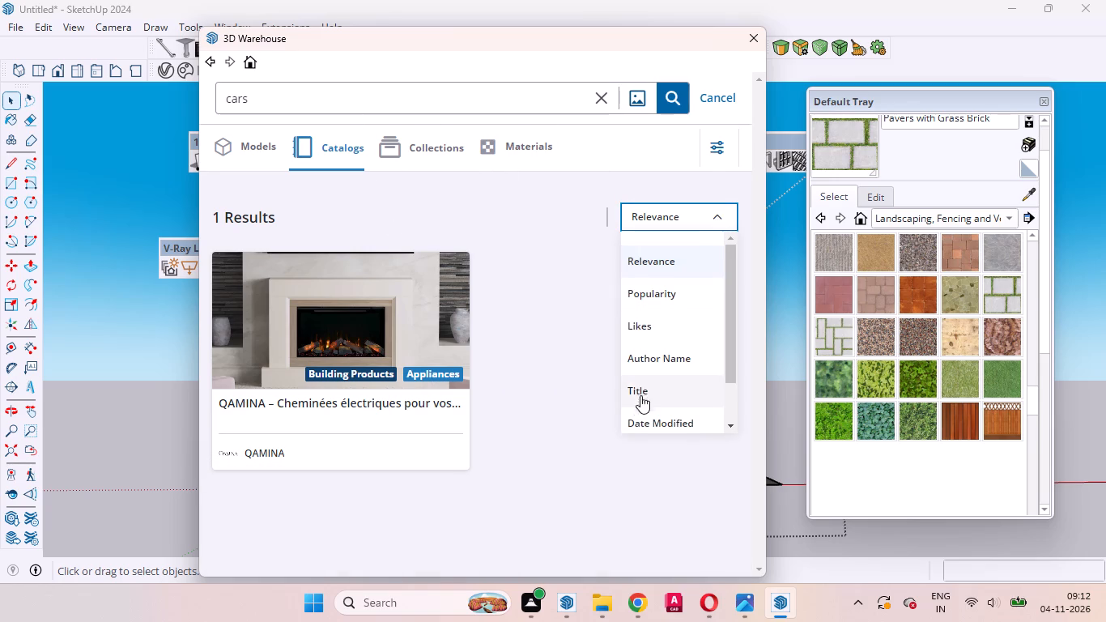
left_click(581, 354)
Search the 3D Warehouse models for "cars".
left_click(235, 148)
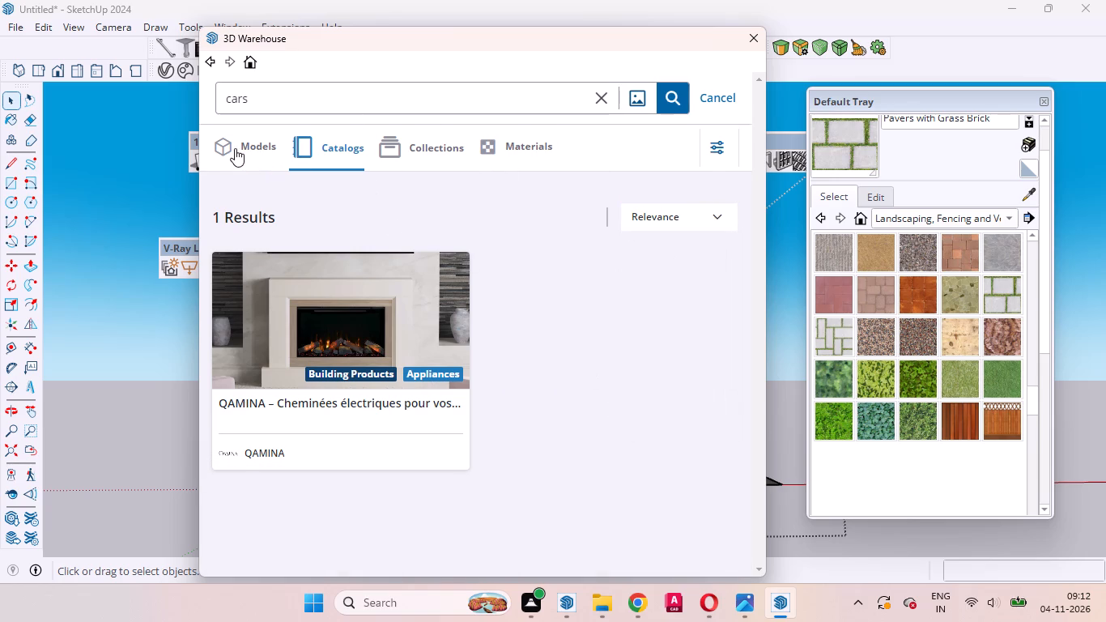
left_click(280, 100)
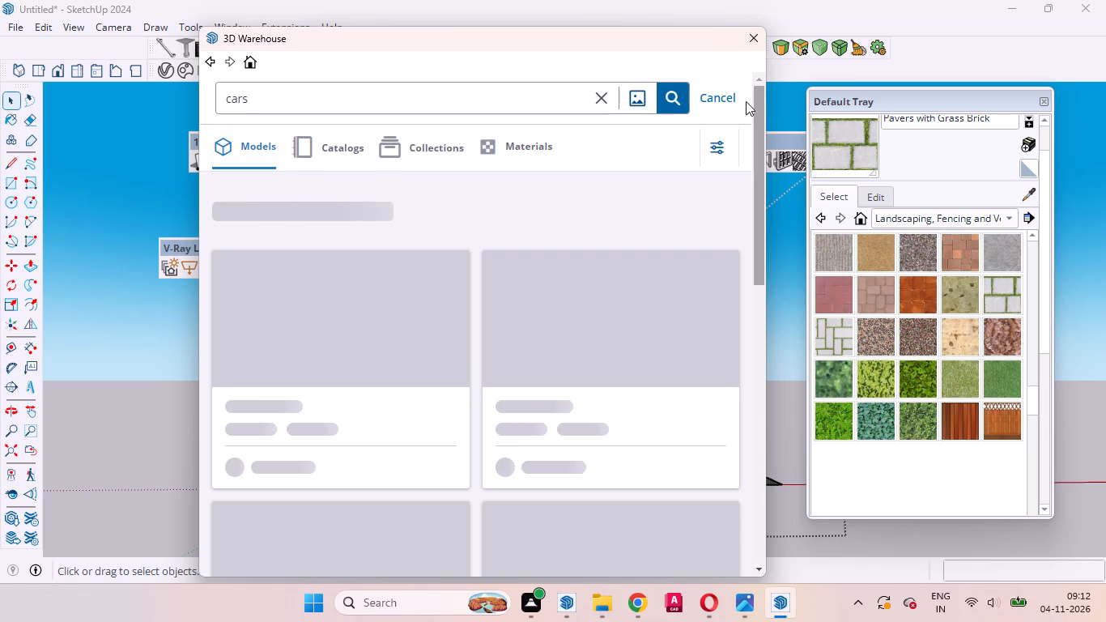
left_click(683, 89)
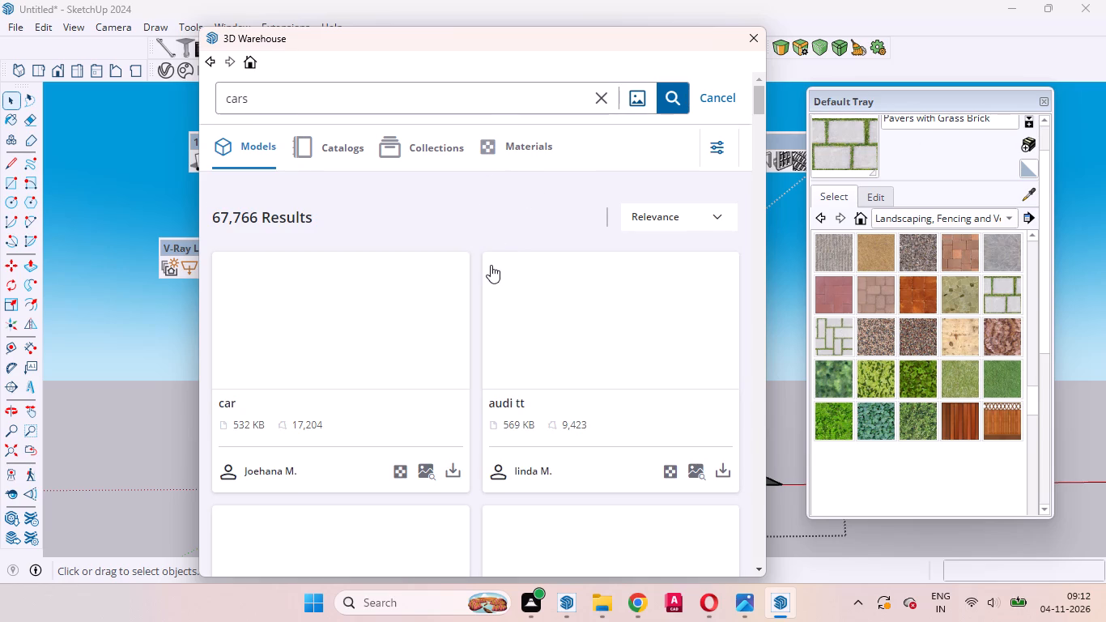
left_click(478, 334)
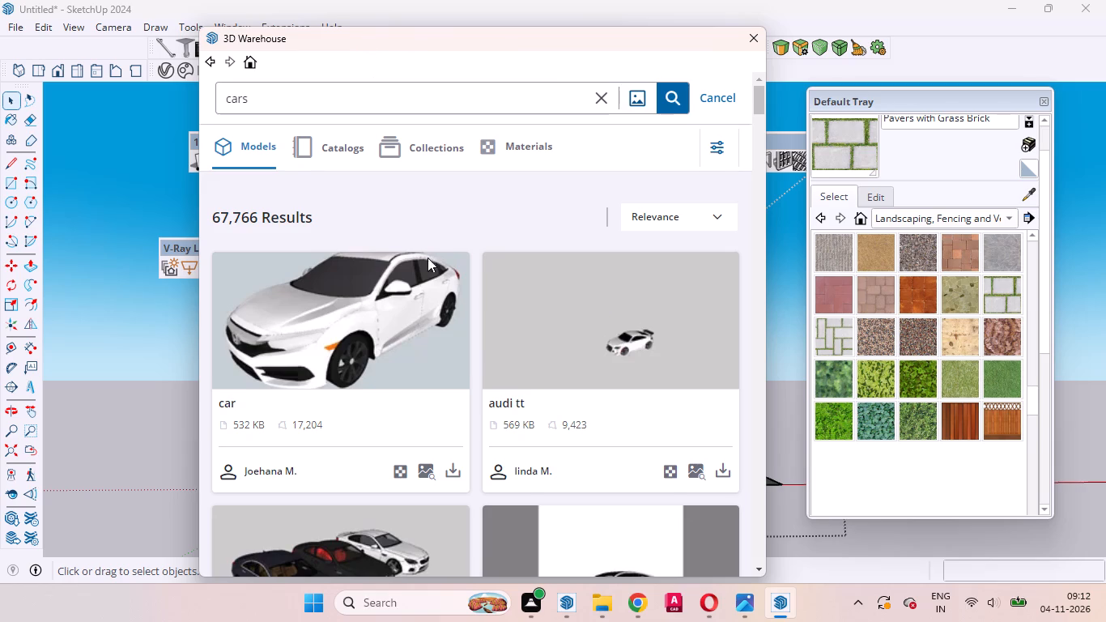
Browse the 3D Warehouse model results for "cars" to choose a suitable car for the house scene.
scroll(437, 280, "down", 7)
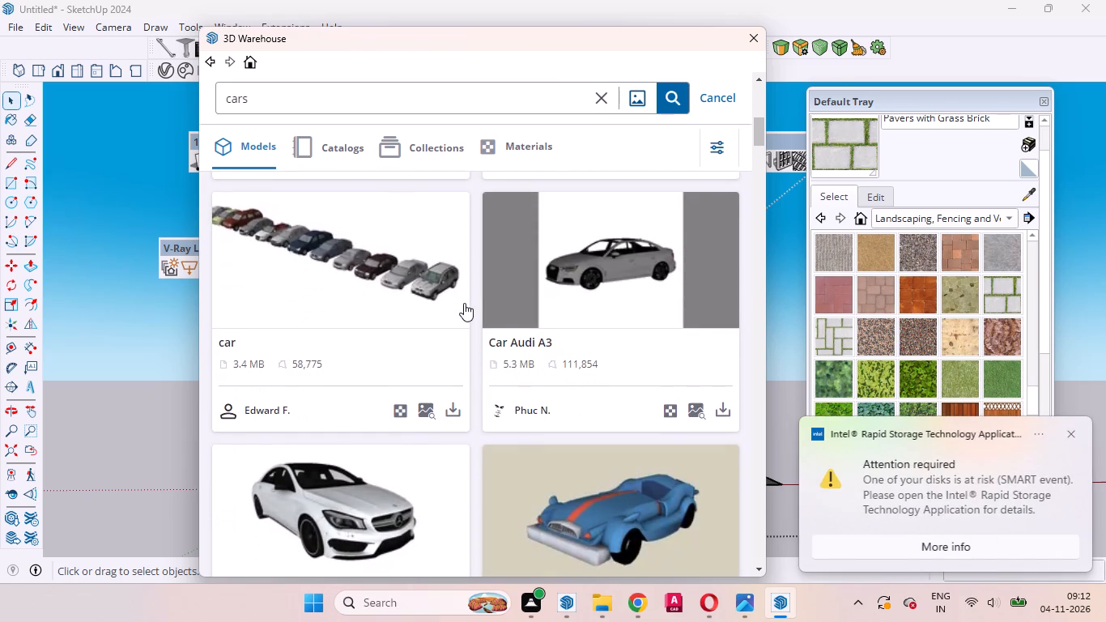
scroll(464, 303, "down", 5)
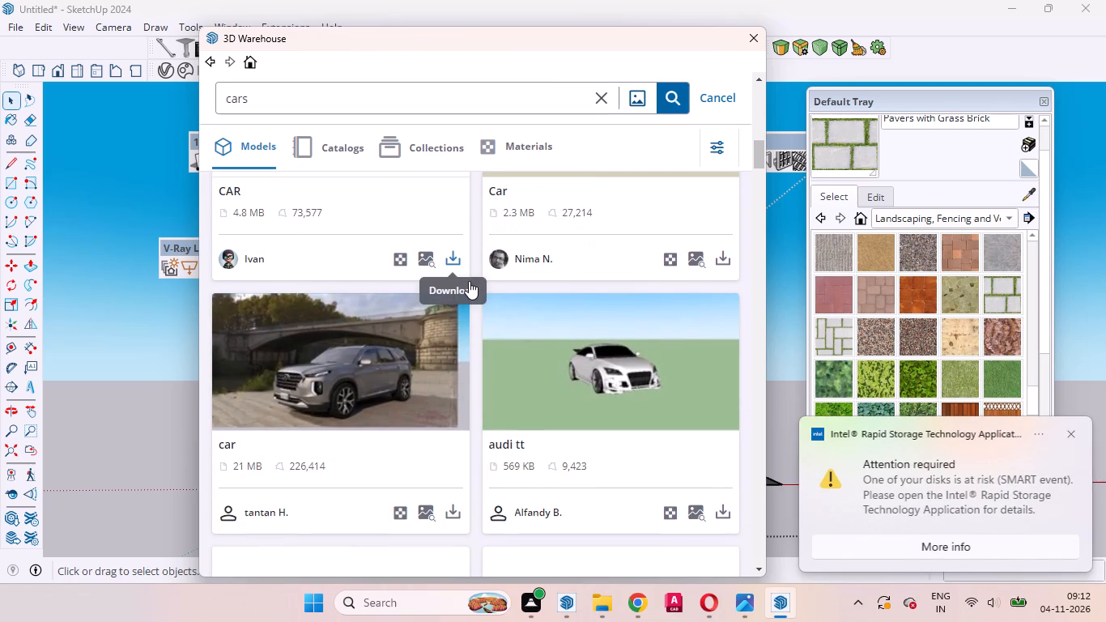
scroll(469, 281, "down", 4)
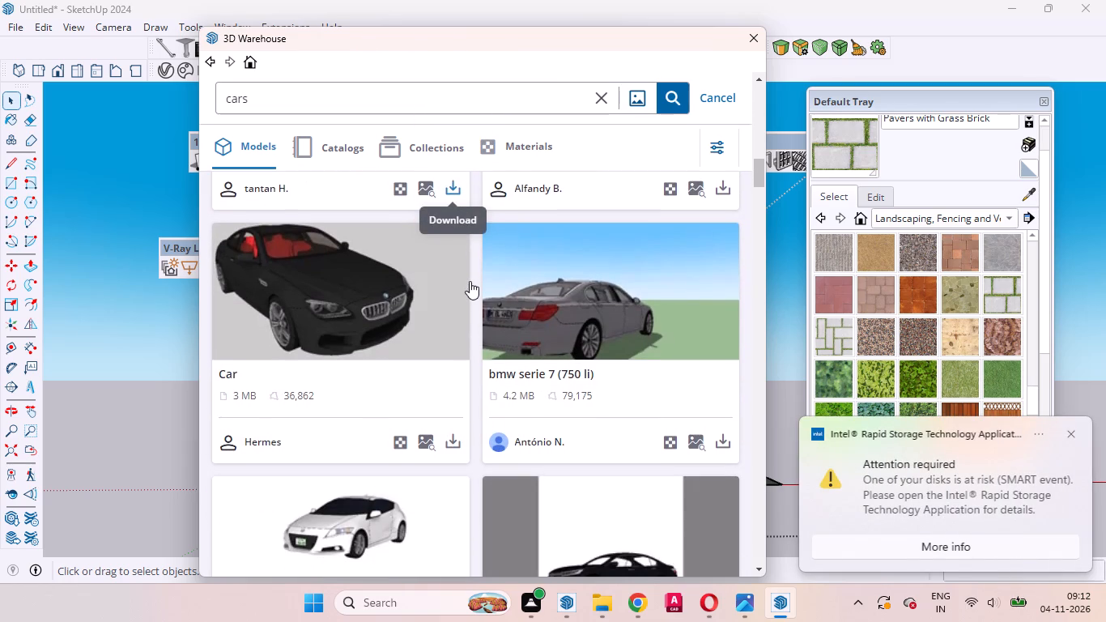
scroll(481, 285, "down", 3)
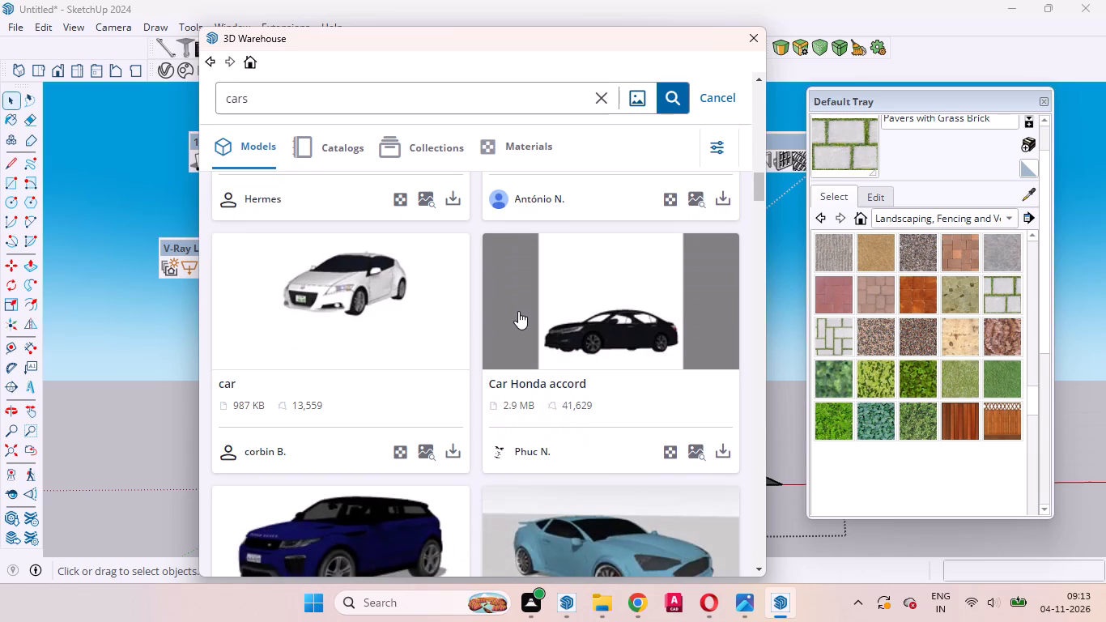
scroll(518, 311, "down", 6)
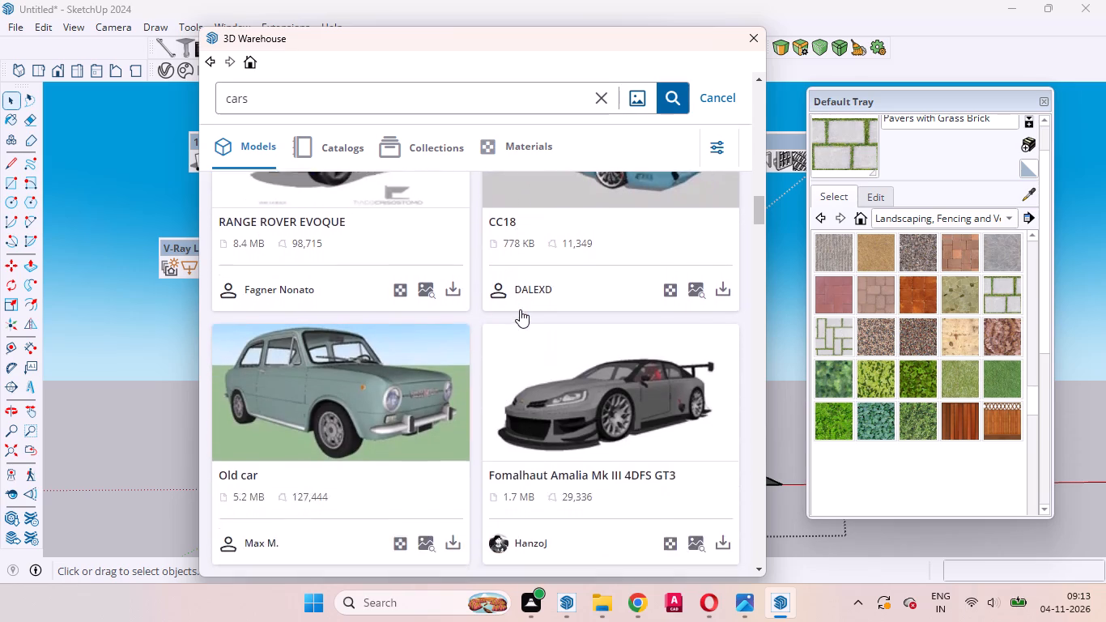
scroll(520, 309, "up", 2)
scroll(519, 298, "down", 5)
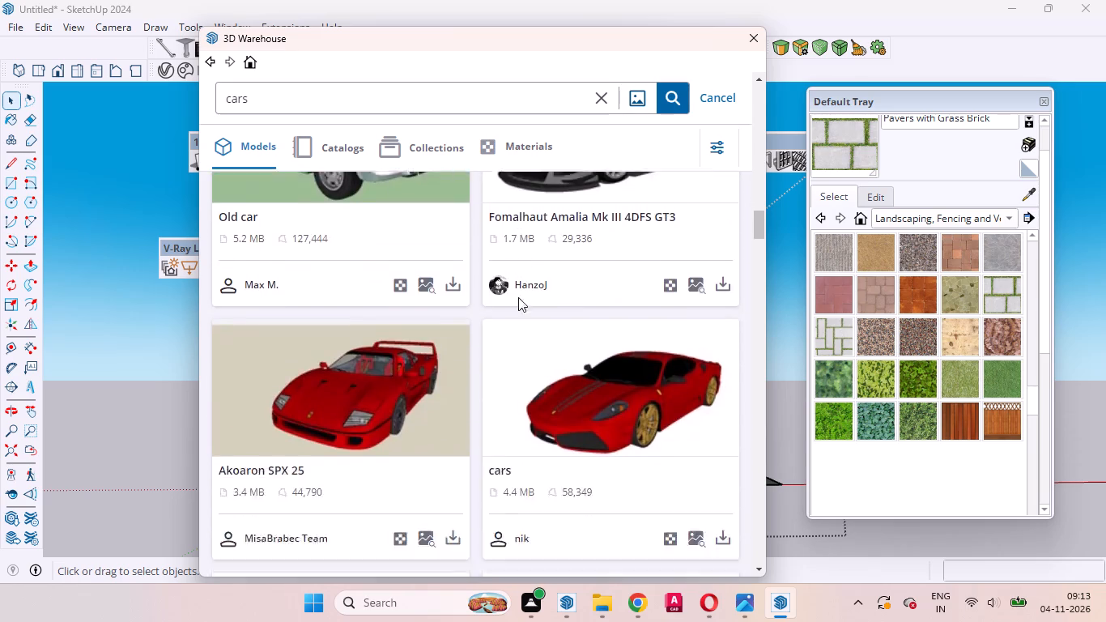
scroll(520, 293, "down", 9)
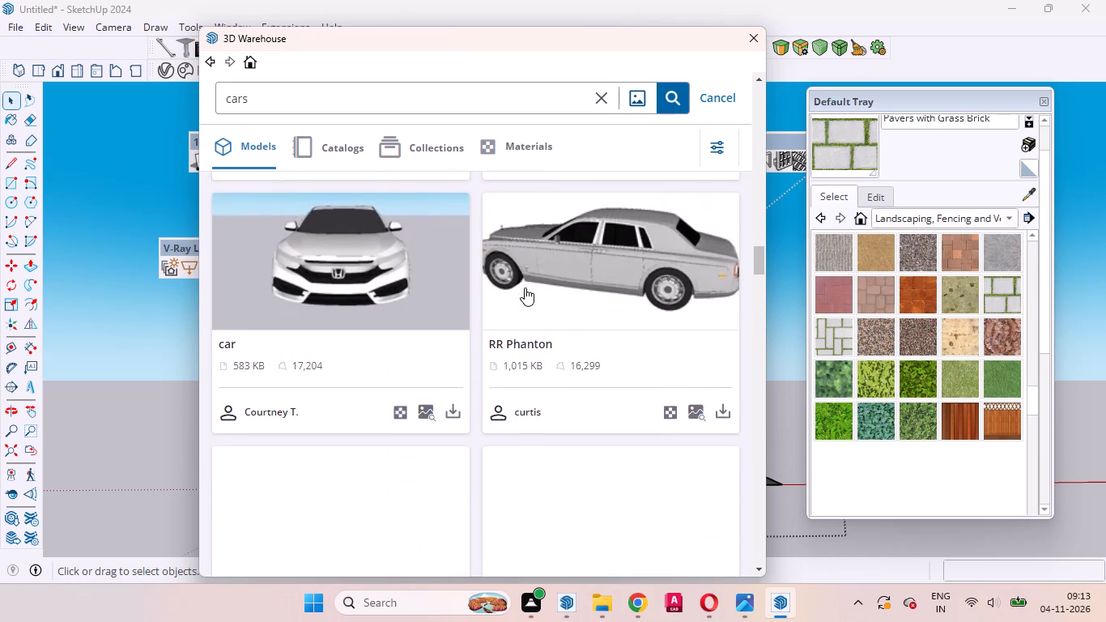
scroll(525, 288, "down", 10)
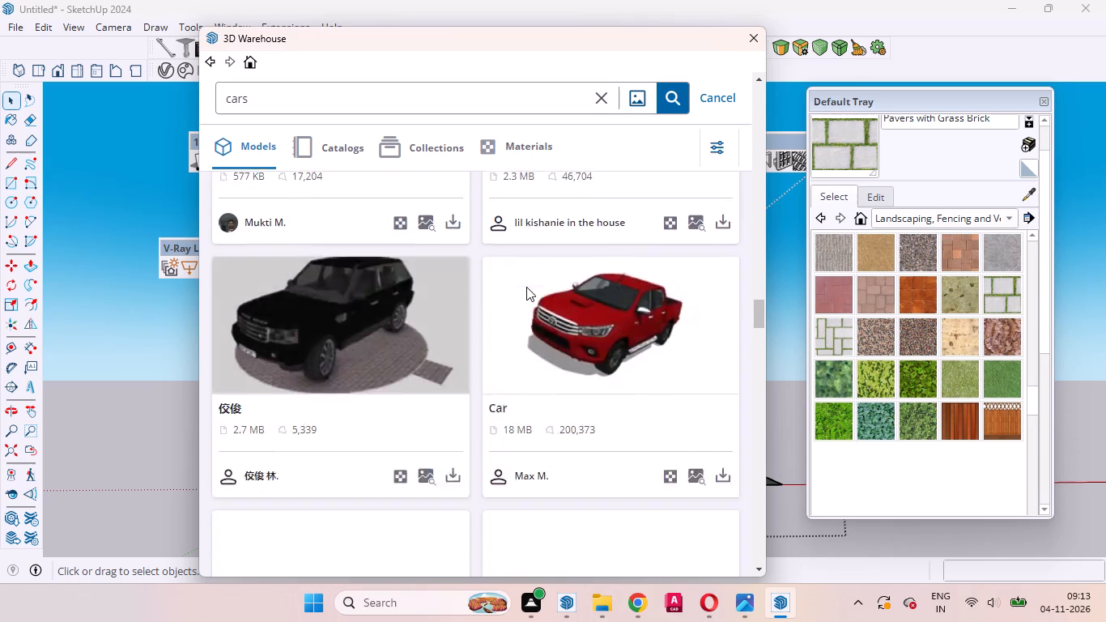
scroll(526, 287, "down", 12)
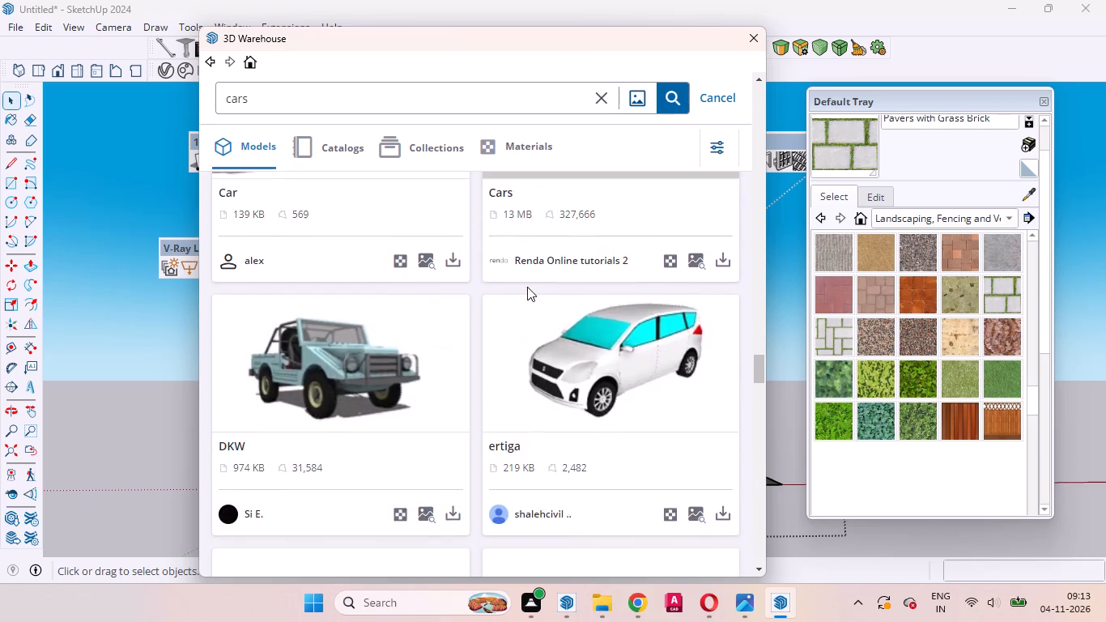
scroll(530, 283, "down", 18)
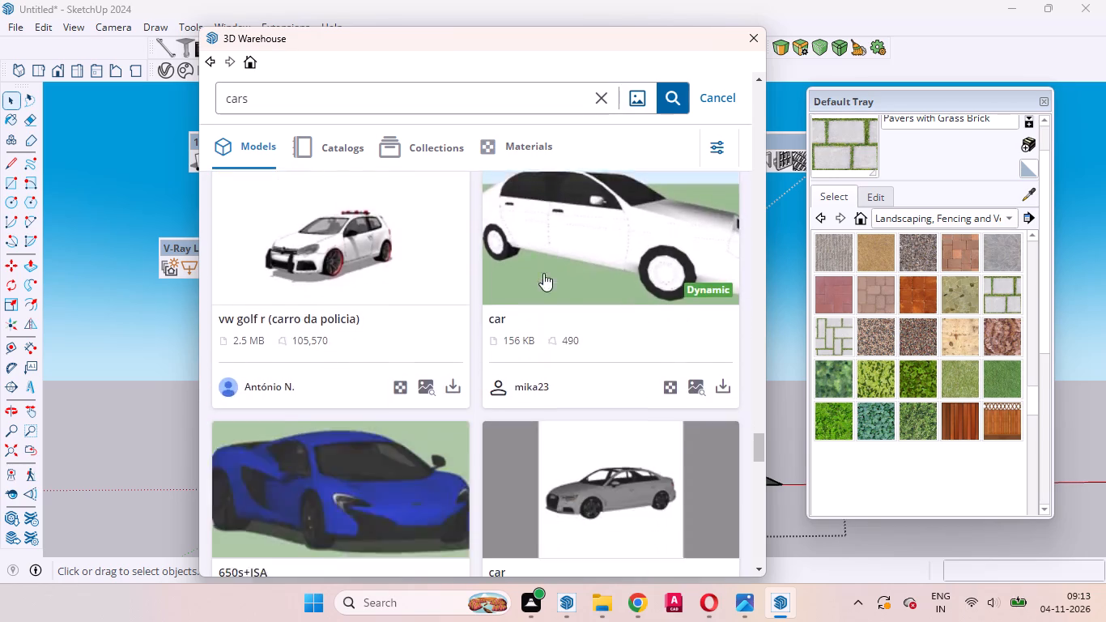
scroll(544, 273, "down", 8)
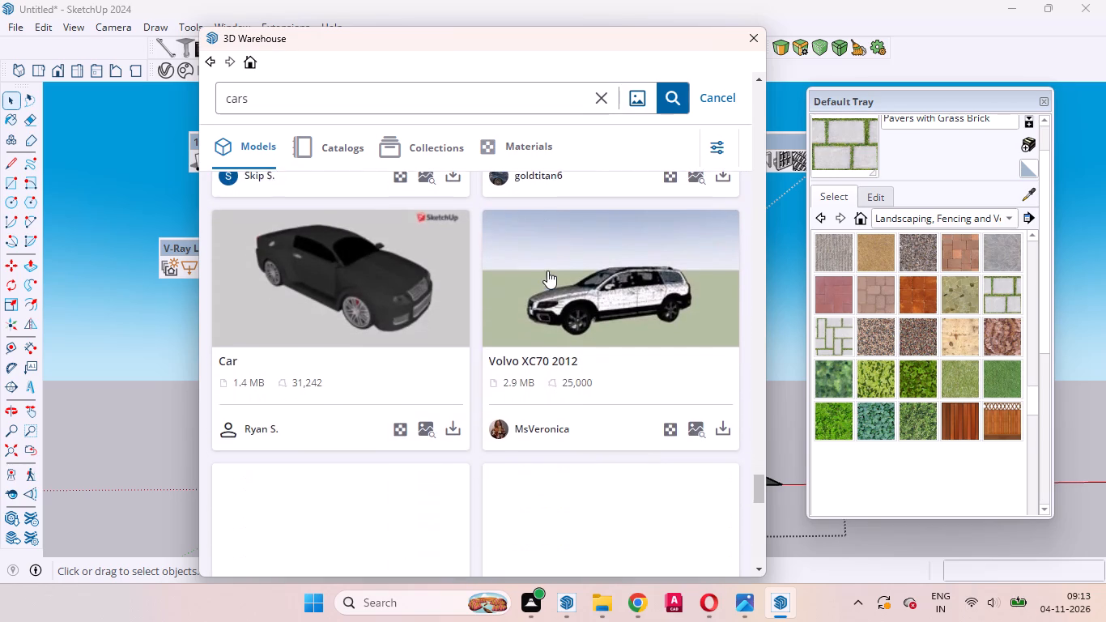
scroll(549, 270, "down", 1)
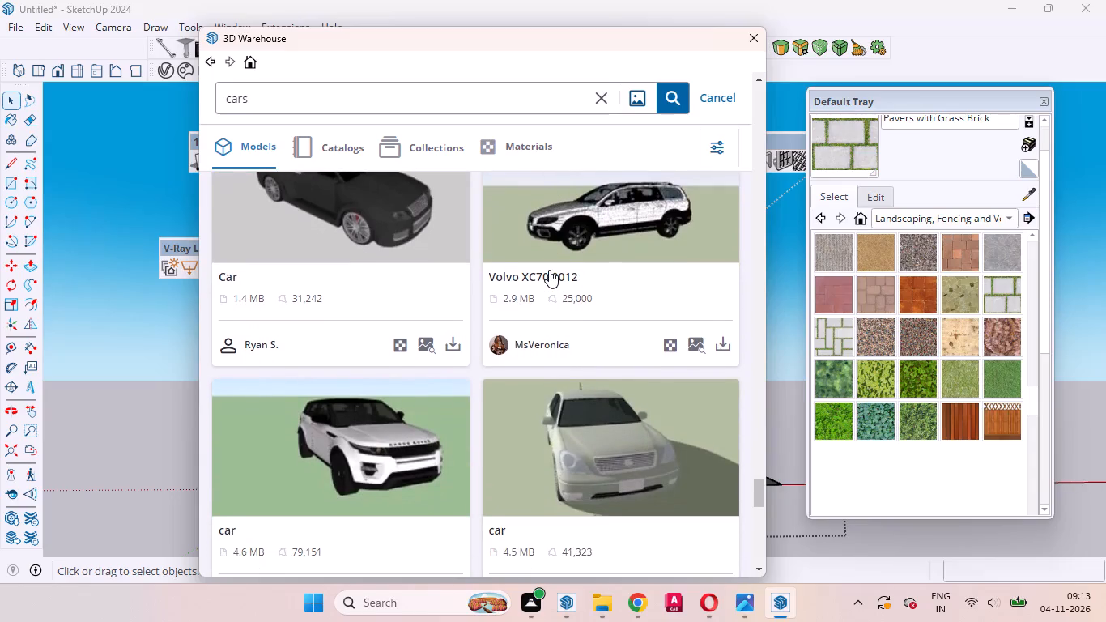
scroll(549, 270, "down", 5)
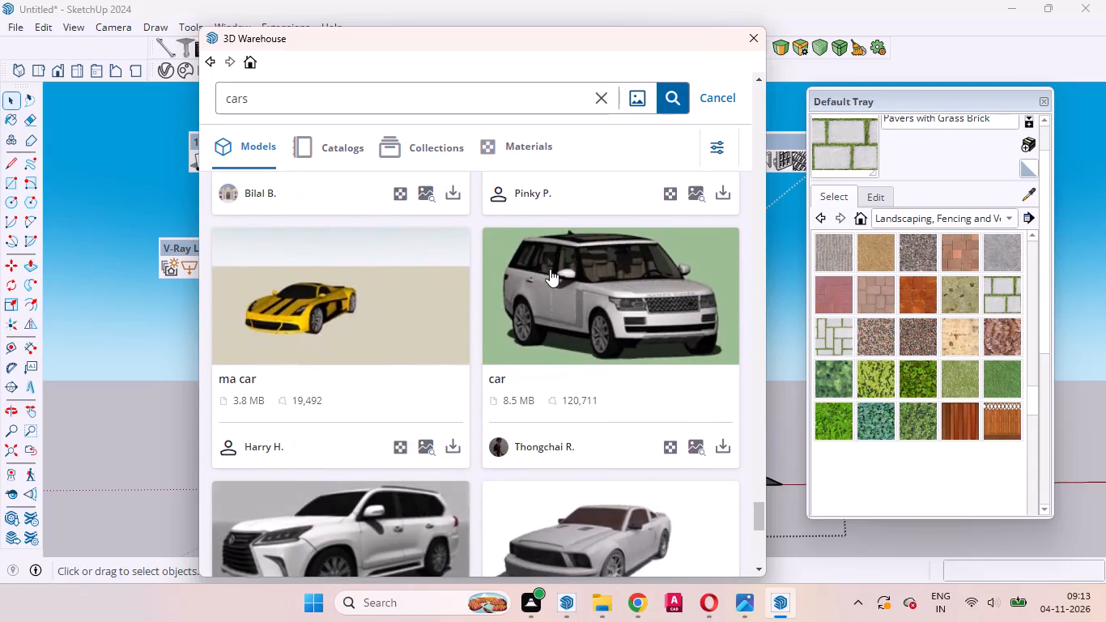
scroll(550, 269, "down", 3)
scroll(551, 268, "up", 2)
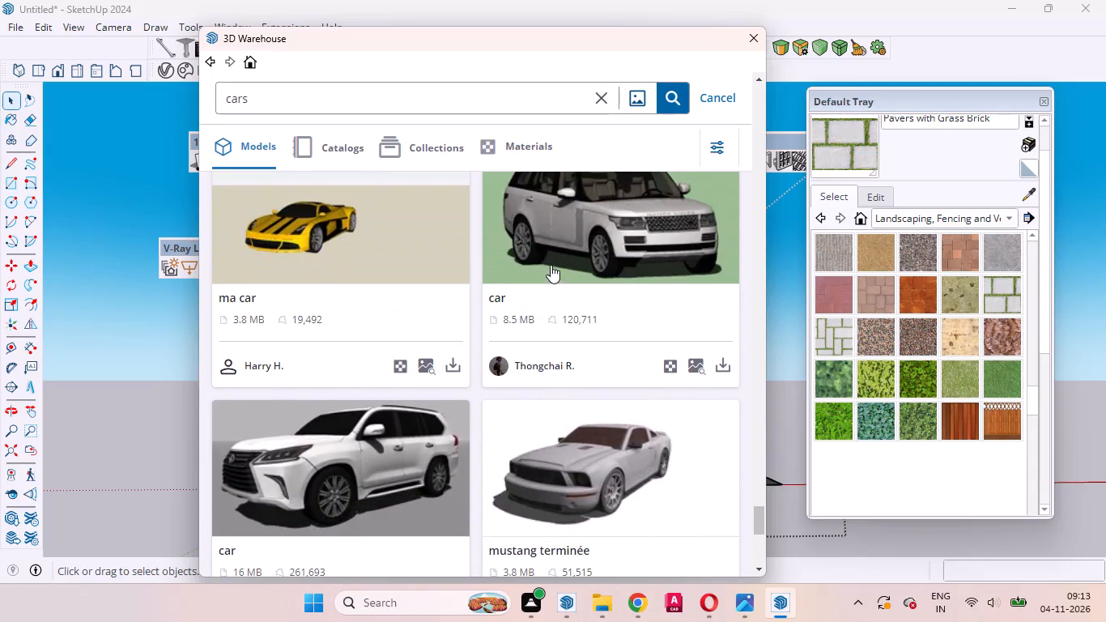
scroll(549, 262, "down", 4)
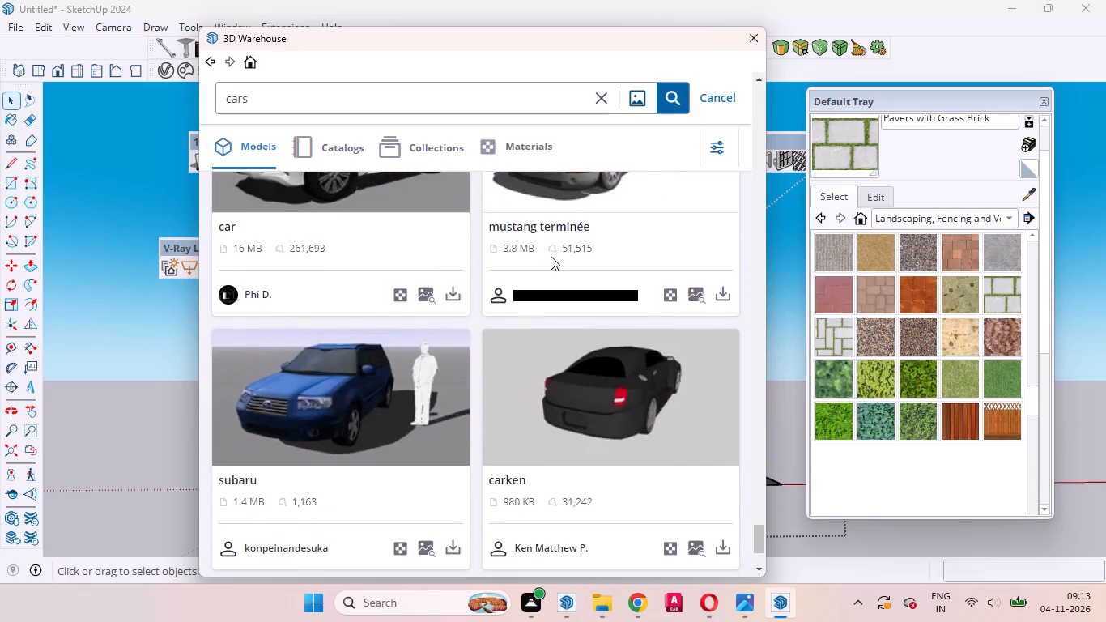
scroll(551, 256, "up", 5)
scroll(551, 256, "down", 3)
scroll(551, 256, "up", 3)
scroll(551, 256, "down", 7)
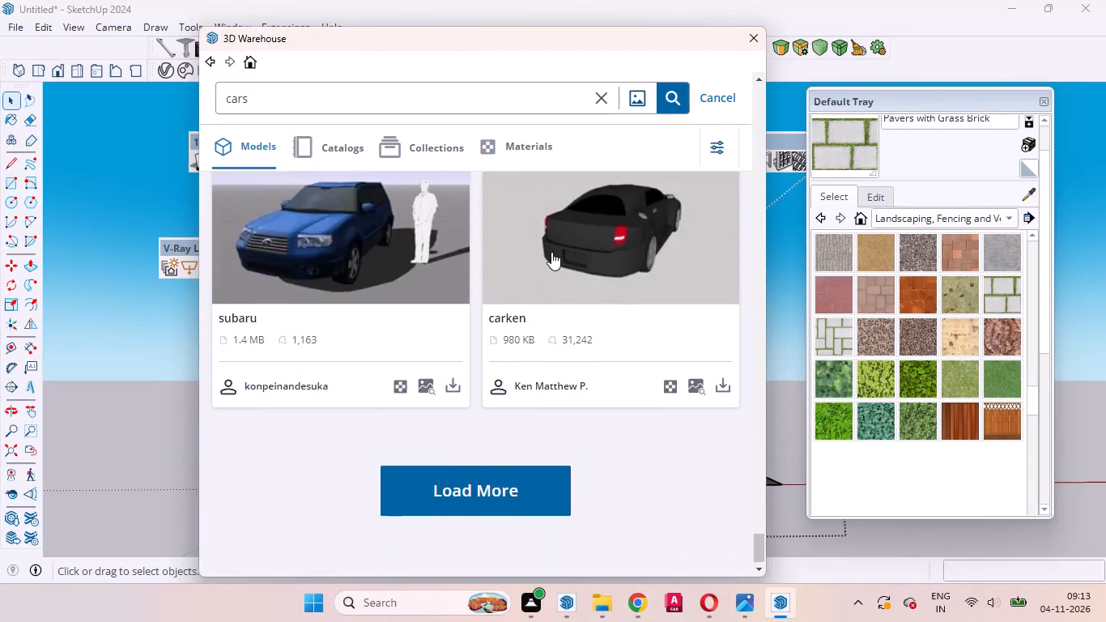
scroll(551, 252, "down", 1)
scroll(551, 252, "up", 5)
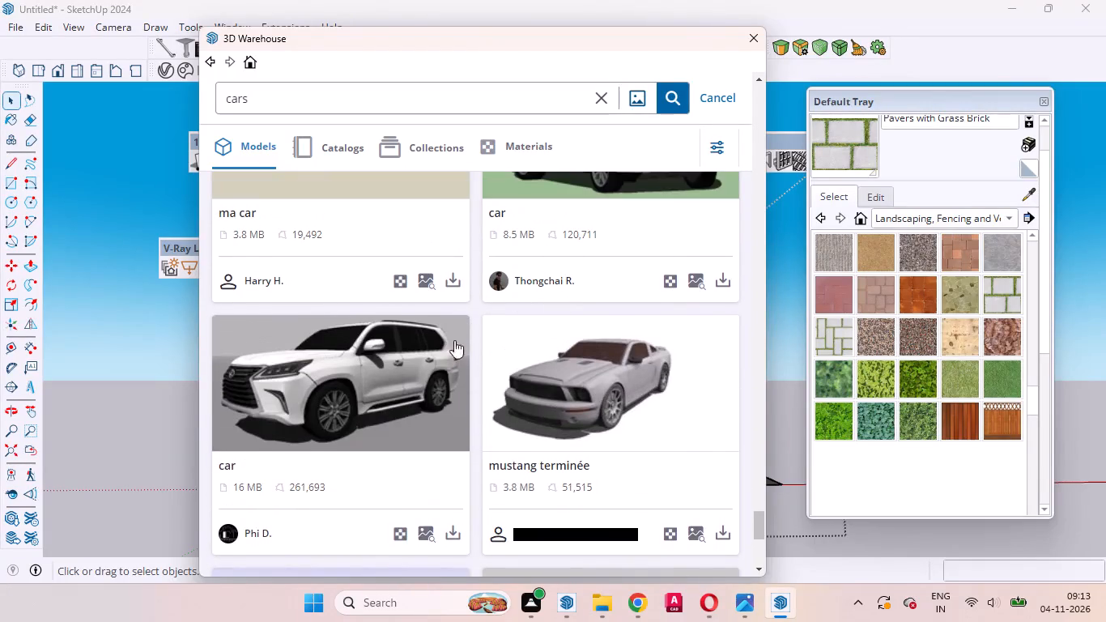
Download the white SUV model titled "car" (16 MB) from 3D Warehouse, loading it directly into the open SketchUp model.
left_click(461, 534)
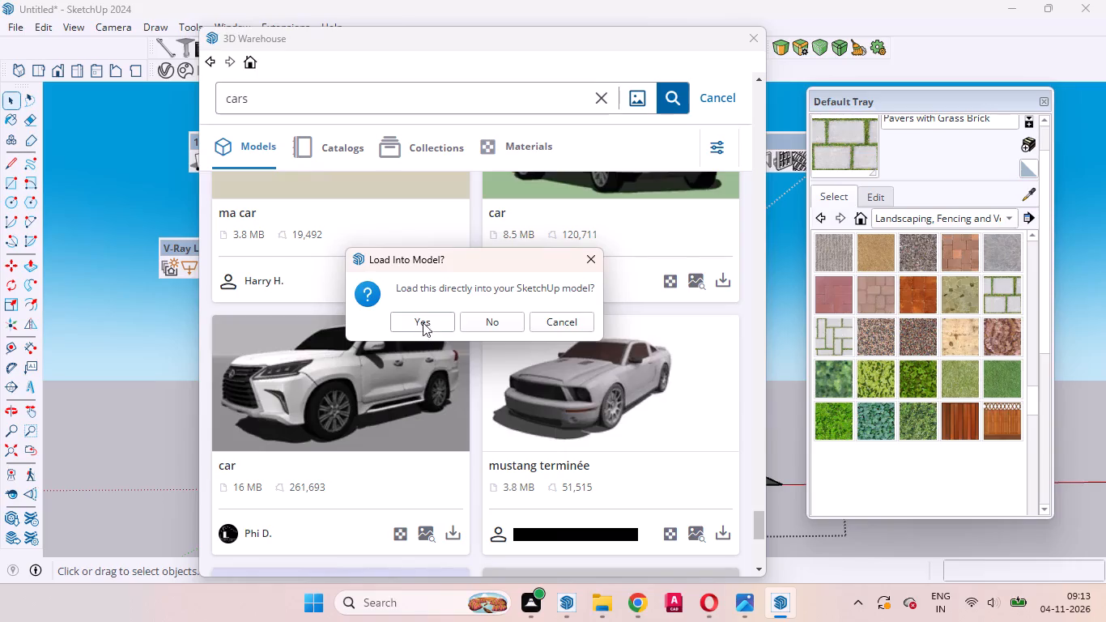
left_click(420, 317)
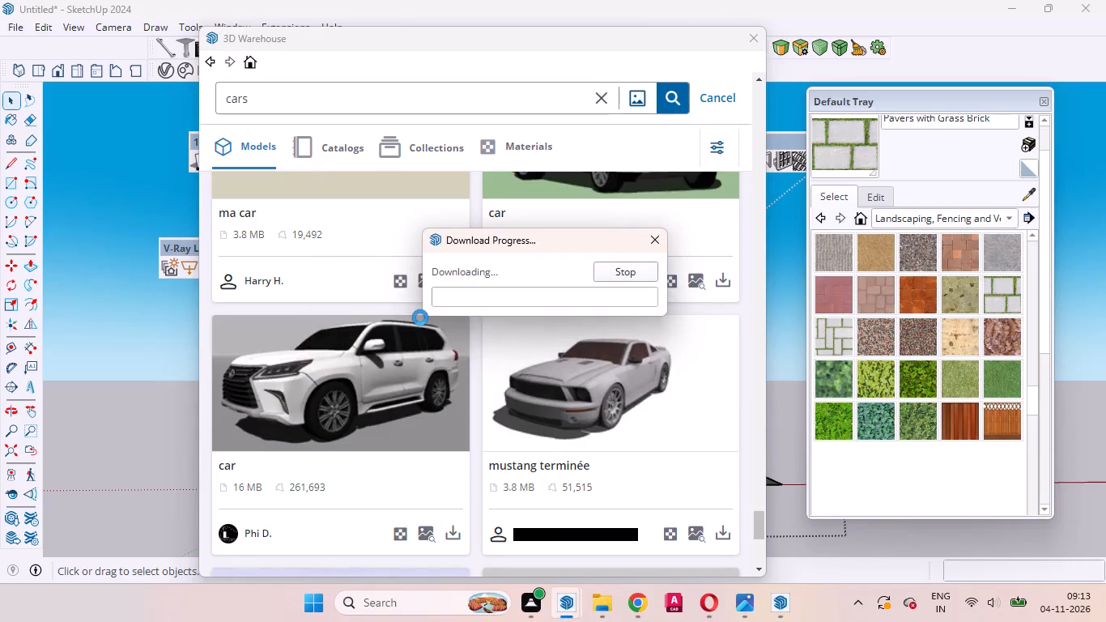
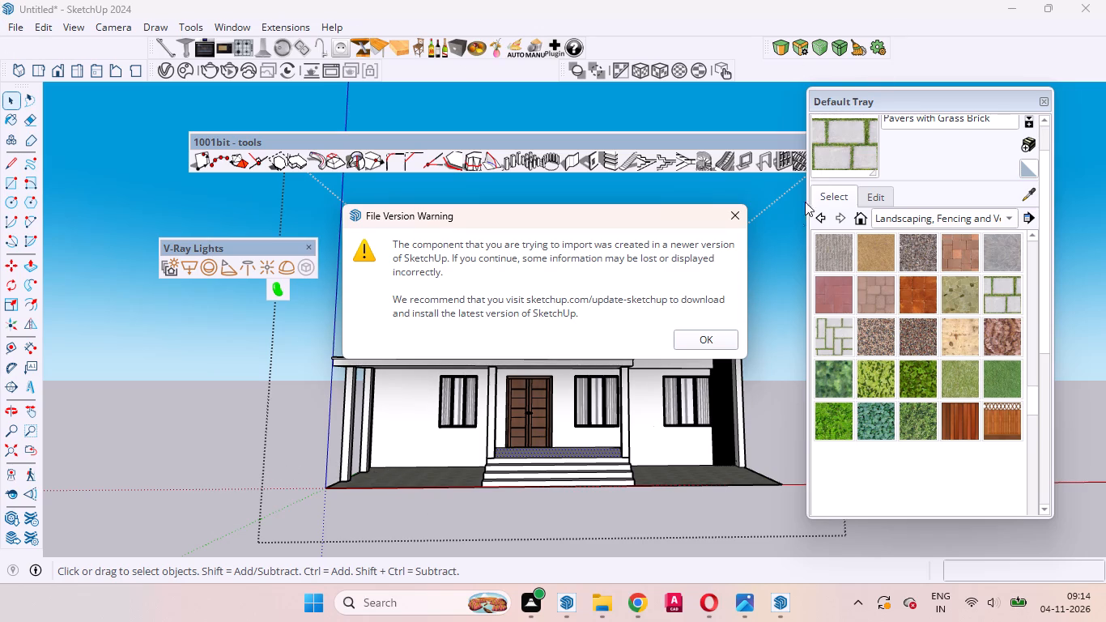
Accept the import and place the downloaded SUV on the paved parking area under the porch roof, facing outwards.
left_click(702, 339)
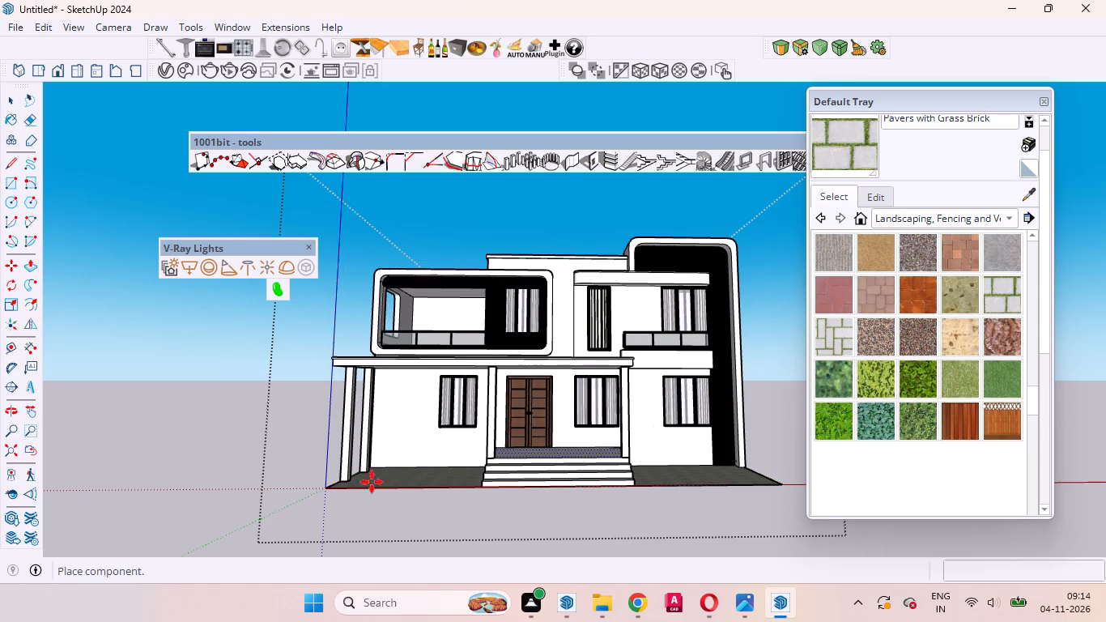
middle_click_drag(340, 470, 417, 621)
middle_click_drag(322, 390, 614, 490)
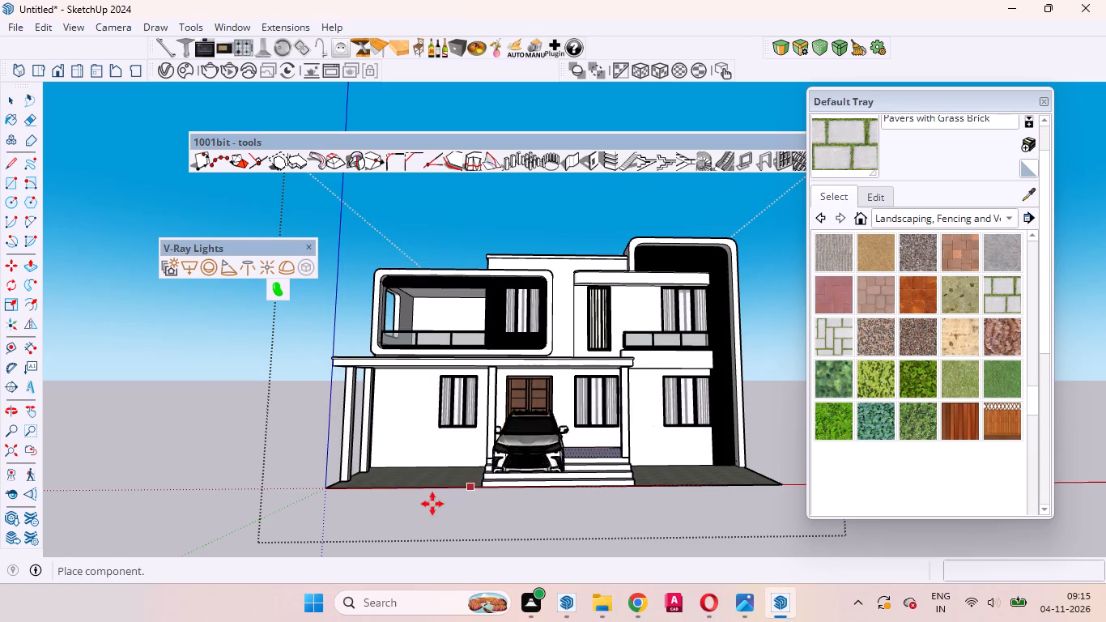
scroll(376, 500, "up", 6)
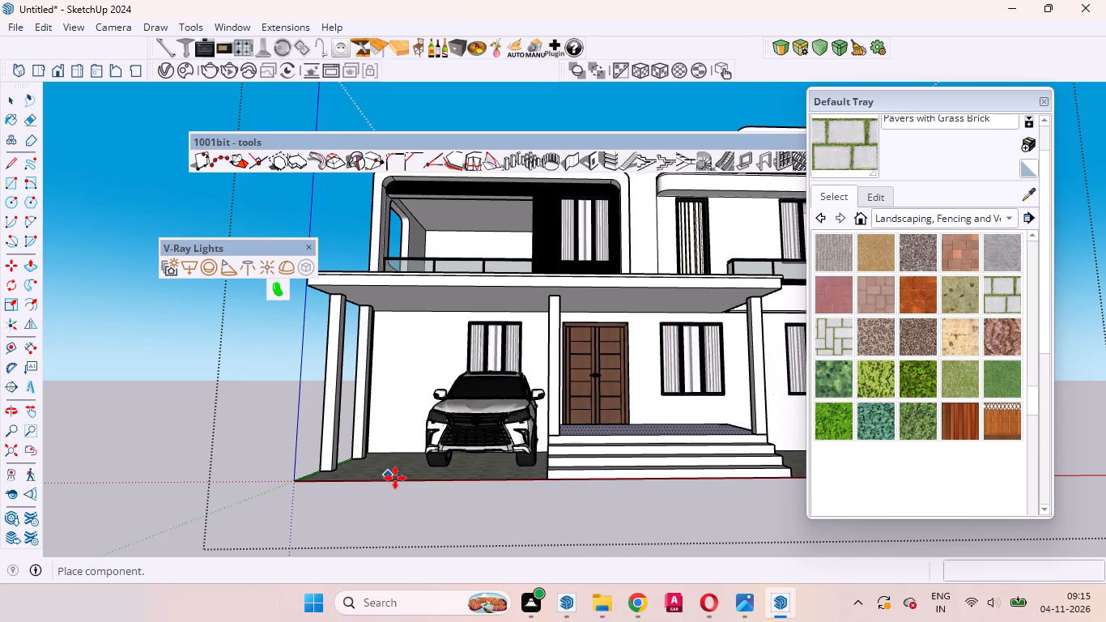
middle_click_drag(397, 479, 777, 605)
scroll(622, 521, "down", 7)
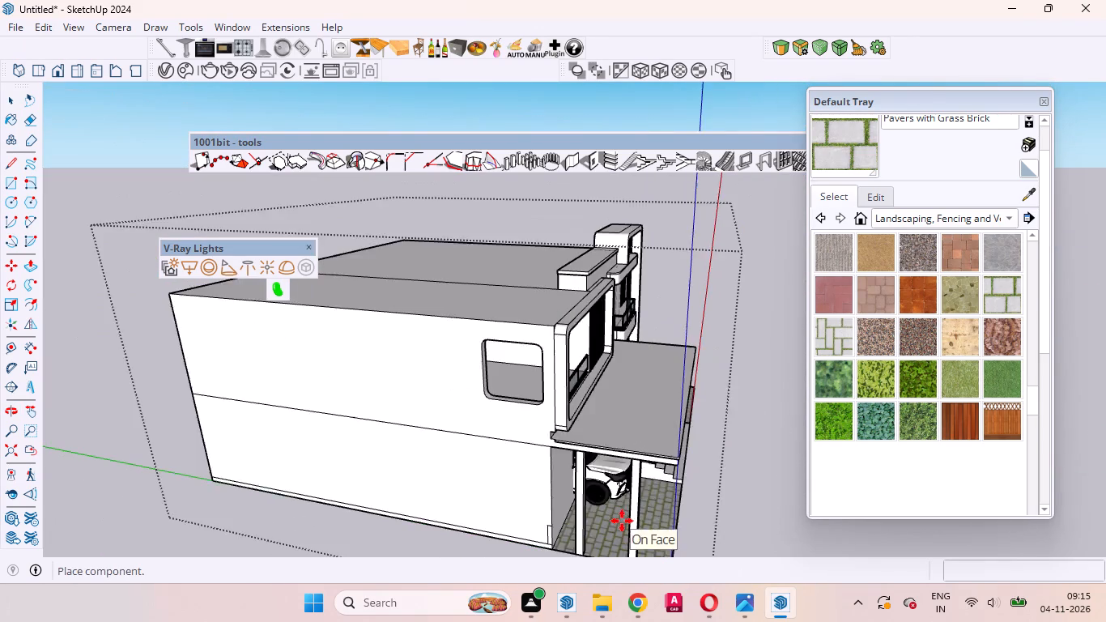
scroll(622, 521, "down", 3)
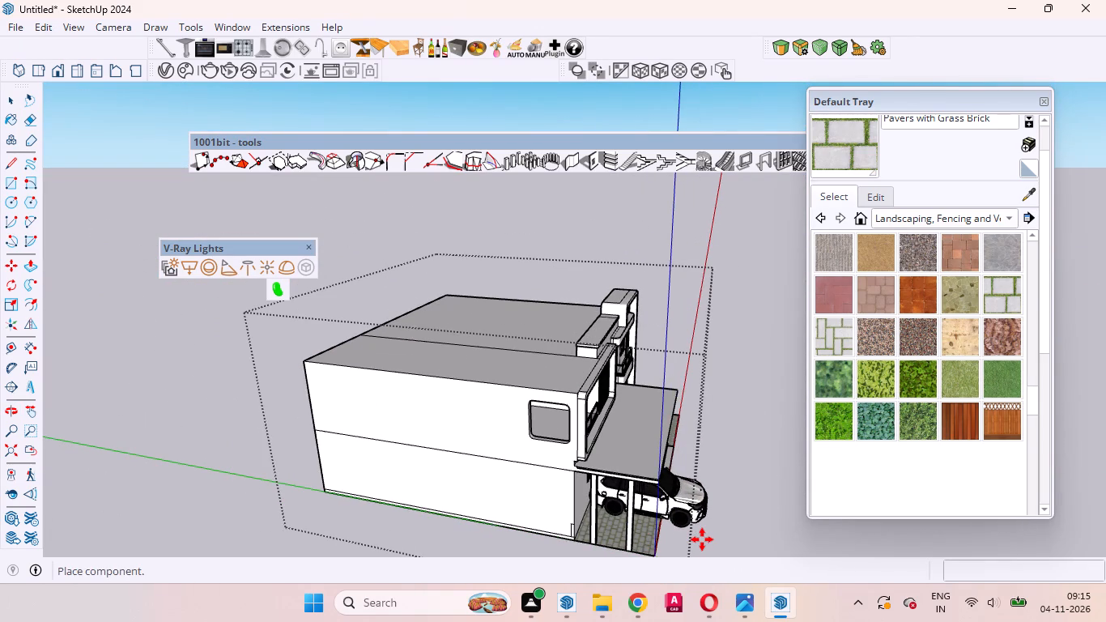
left_click(700, 539)
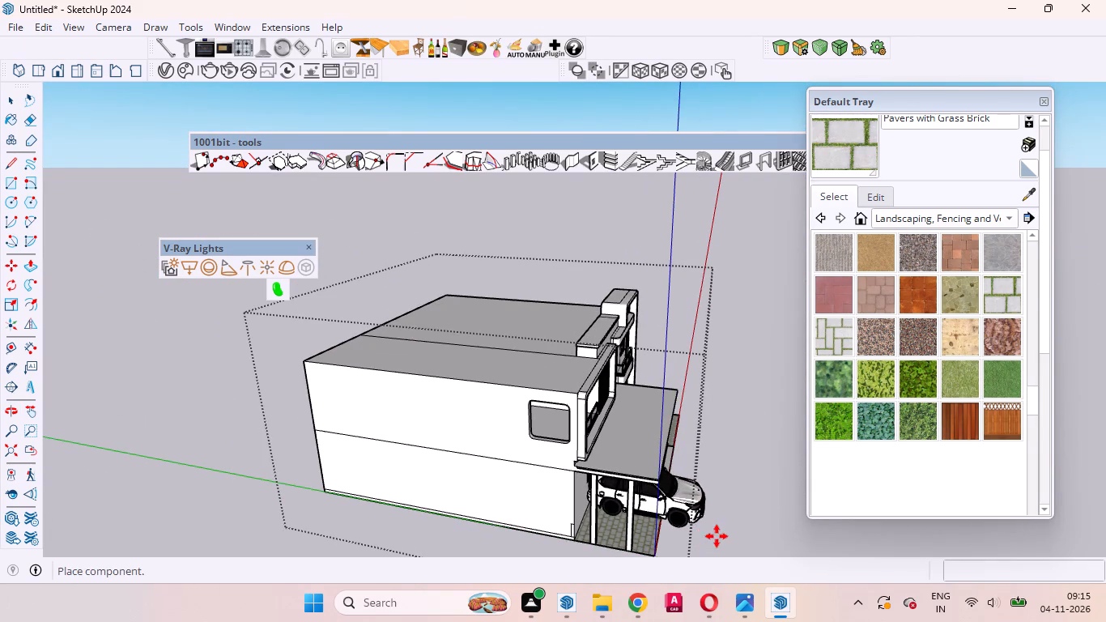
Move the SUV sideways about 2' 10 7/8" away from the entrance steps, towards the porch's outer columns.
middle_click_drag(734, 528, 439, 501)
scroll(485, 458, "up", 5)
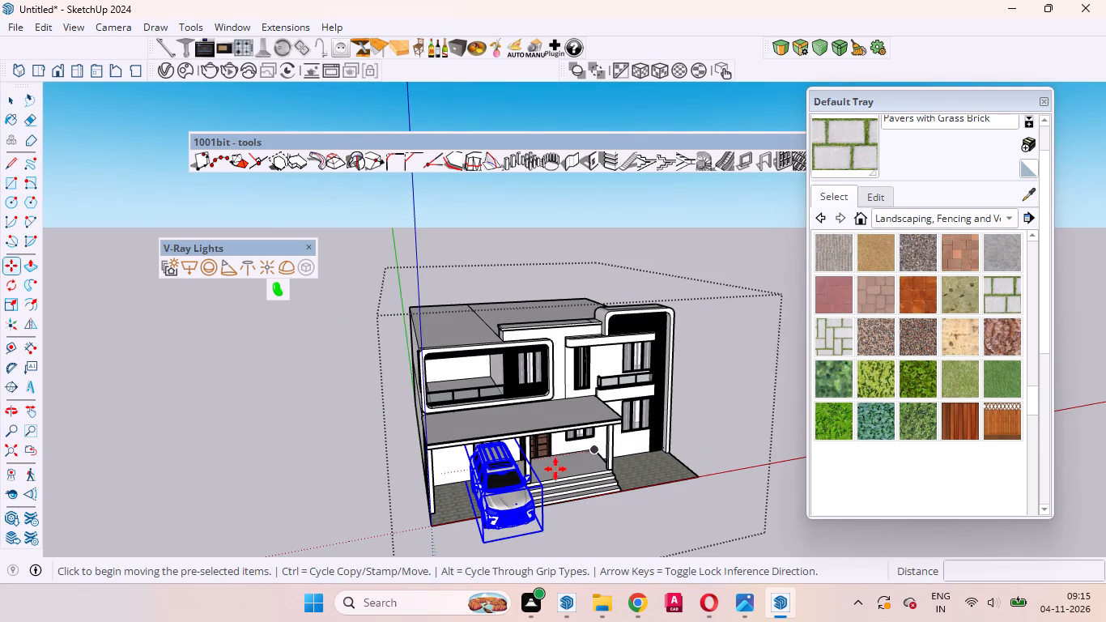
middle_click_drag(559, 471, 424, 445)
scroll(458, 437, "up", 6)
middle_click_drag(456, 471, 471, 472)
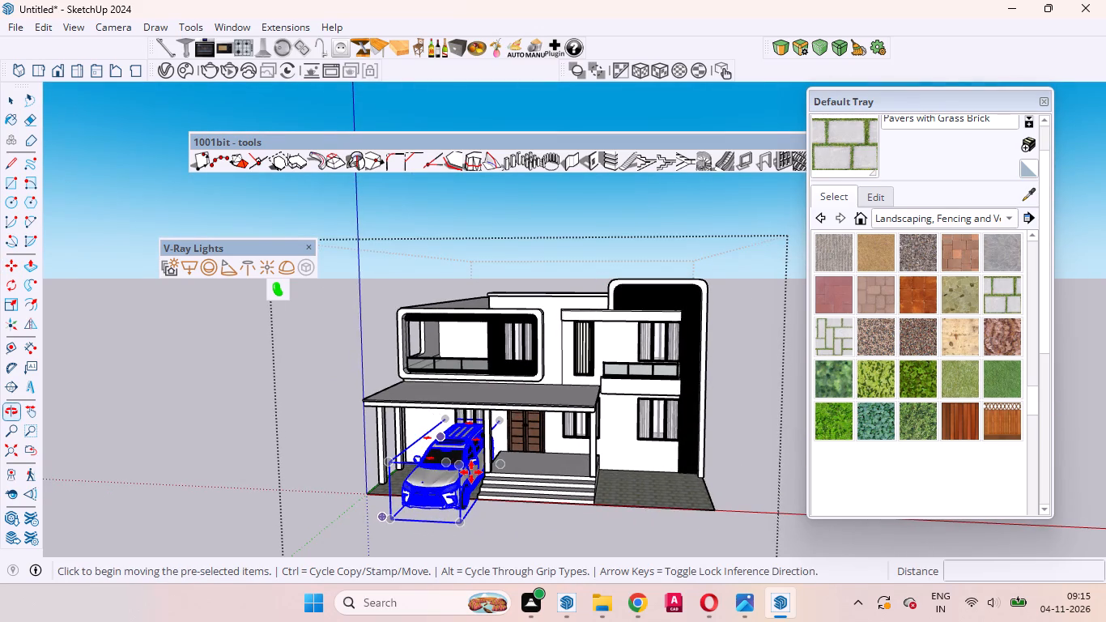
middle_click_drag(471, 472, 606, 417)
middle_click_drag(517, 463, 612, 266)
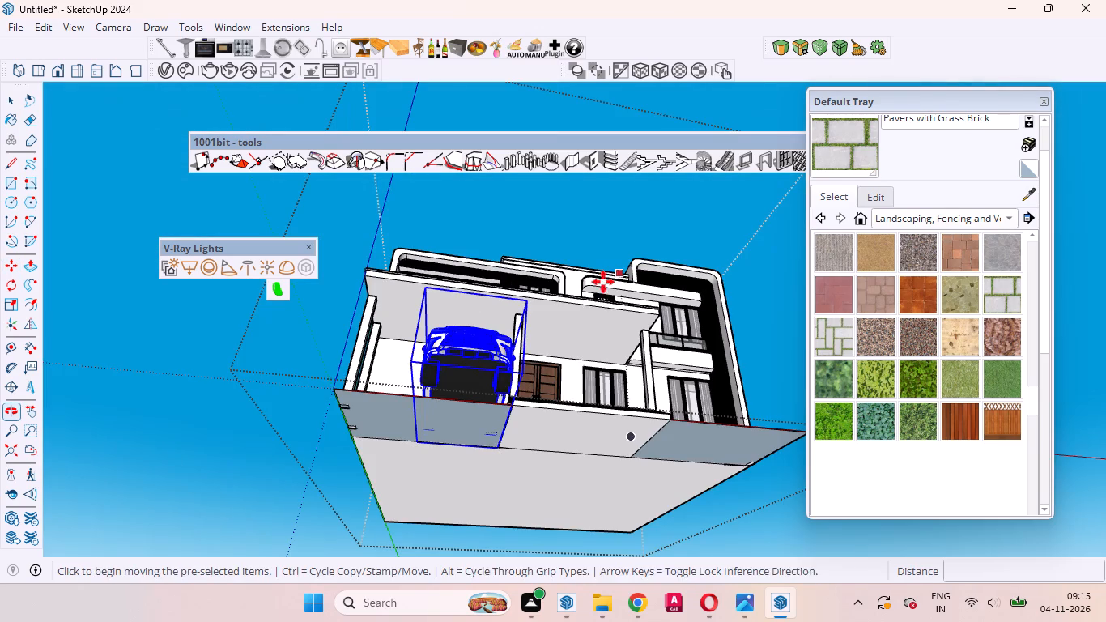
scroll(492, 369, "up", 5)
middle_click_drag(494, 371, 545, 507)
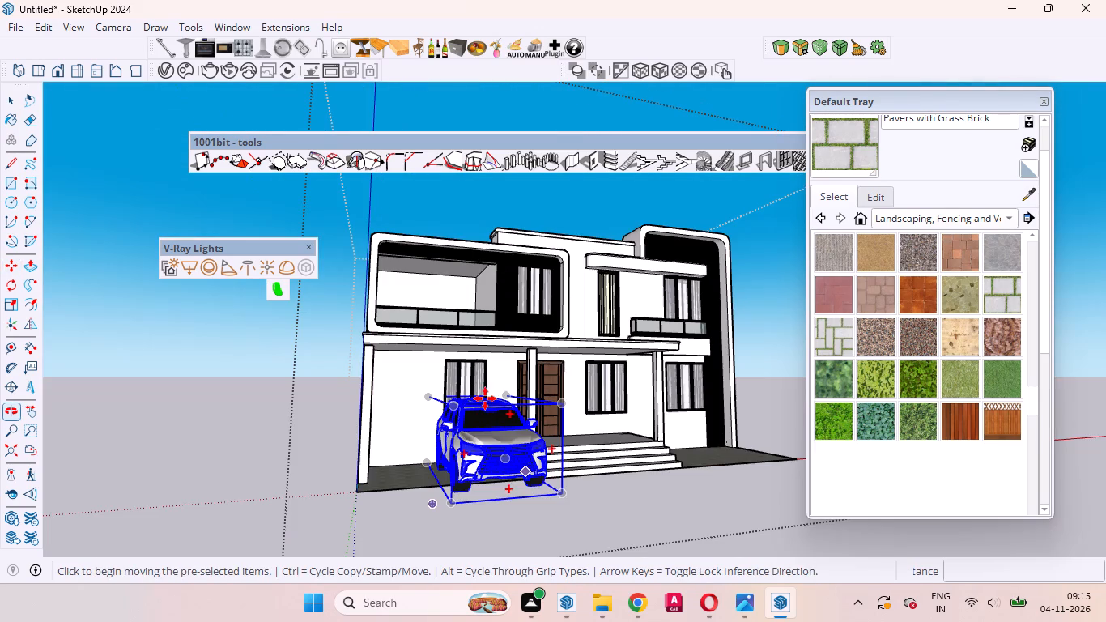
middle_click_drag(485, 398, 432, 449)
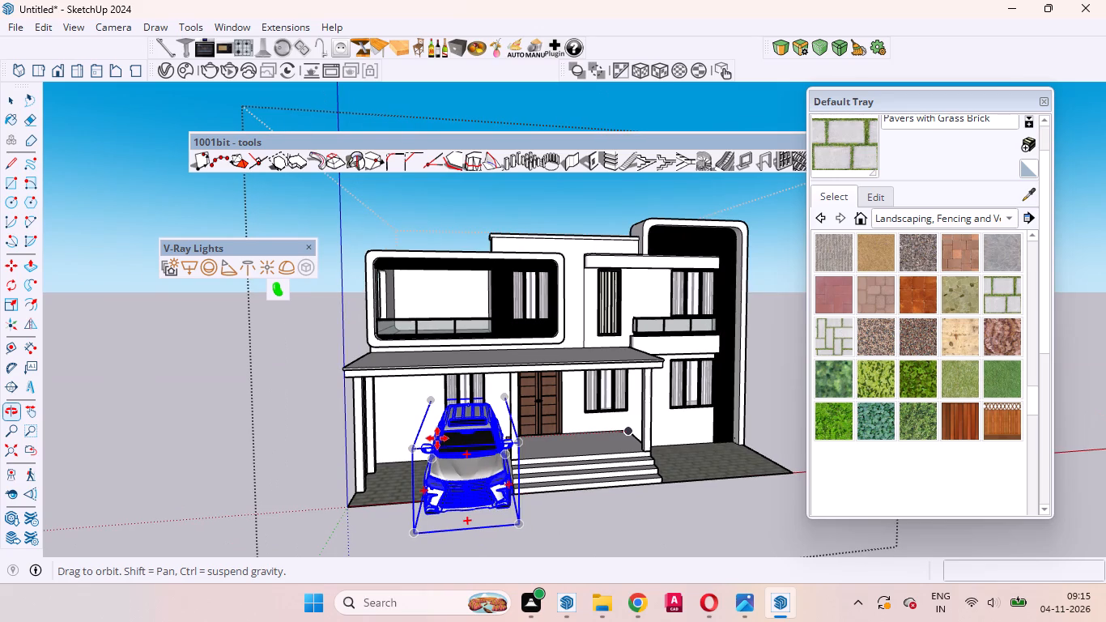
scroll(459, 413, "up", 5)
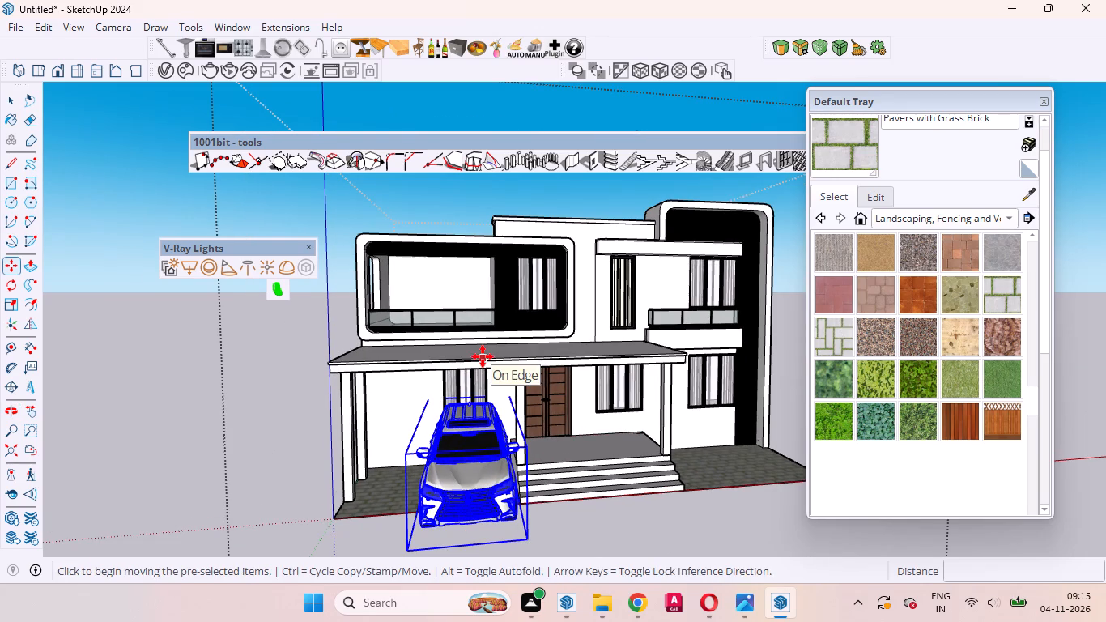
left_click(483, 356)
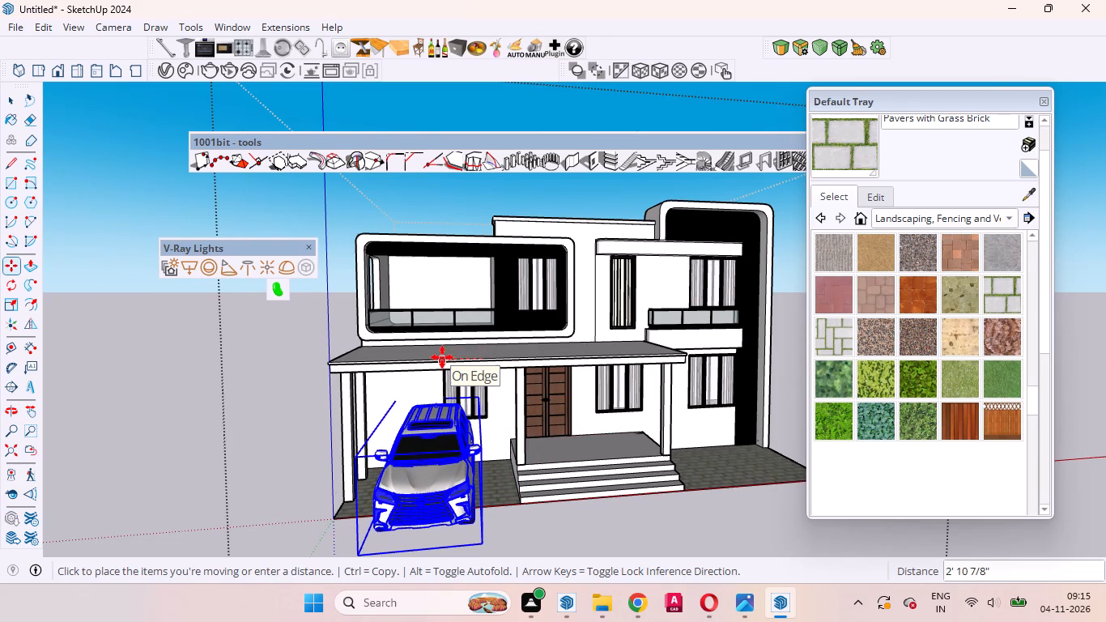
left_click(442, 357)
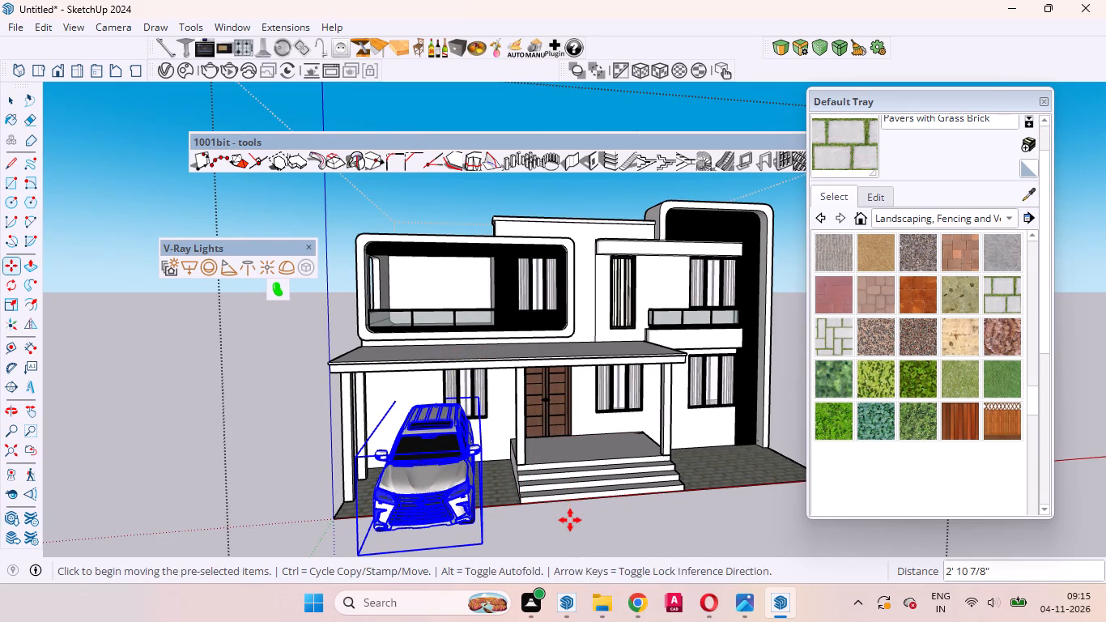
key("space")
Scale the SUV down uniformly by about 0.66 so that it fits within the paved area under the porch roof.
scroll(564, 512, "down", 5)
middle_click_drag(444, 471, 871, 486)
scroll(793, 484, "up", 9)
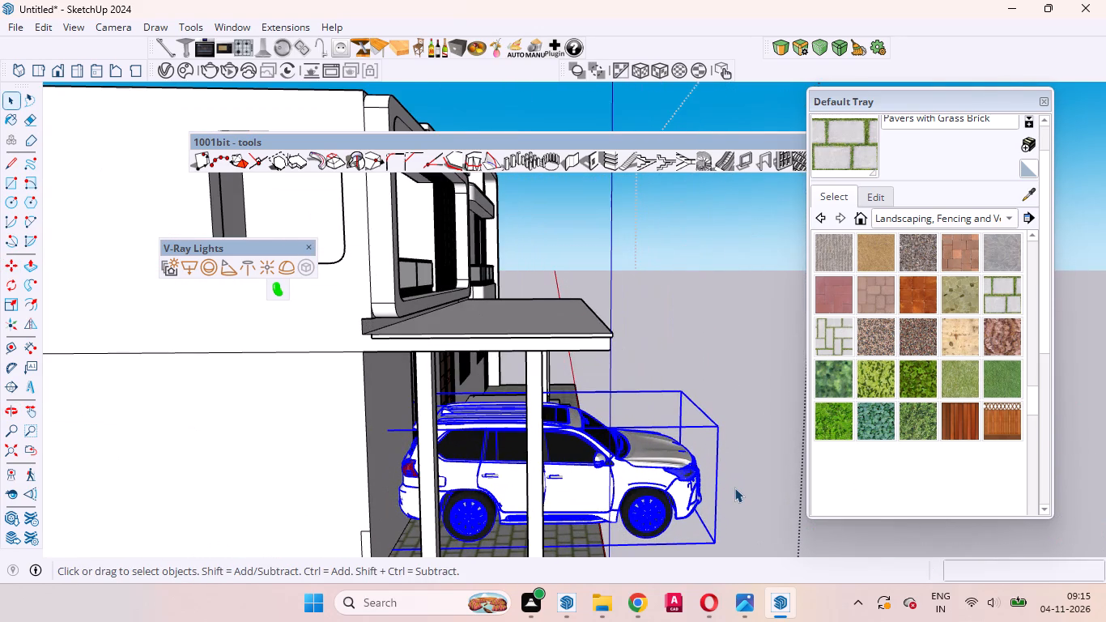
key("s")
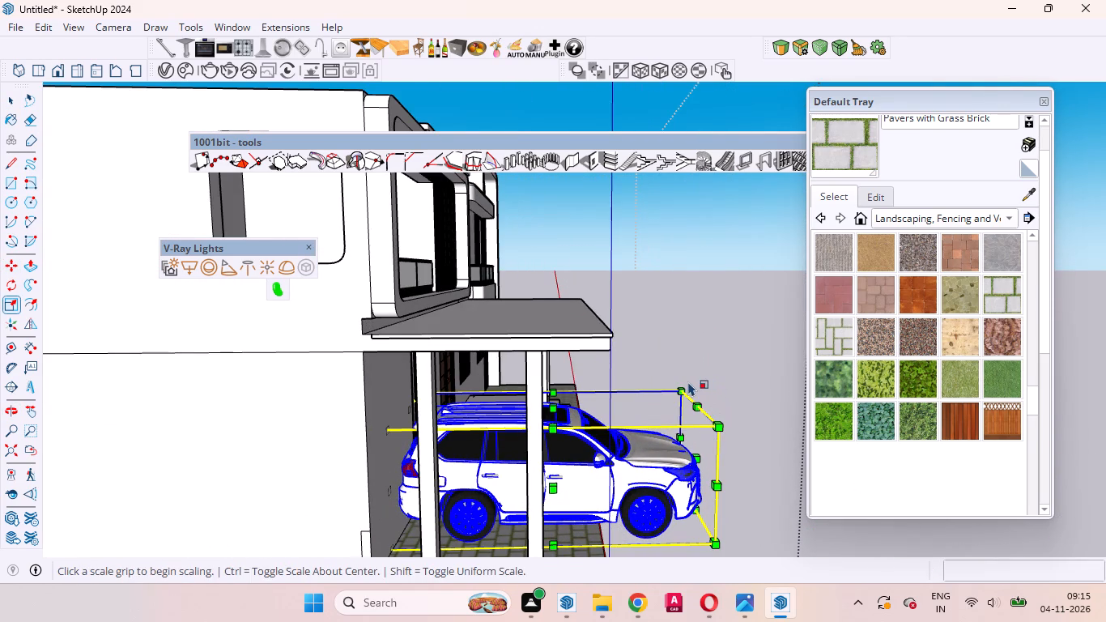
left_click(685, 385)
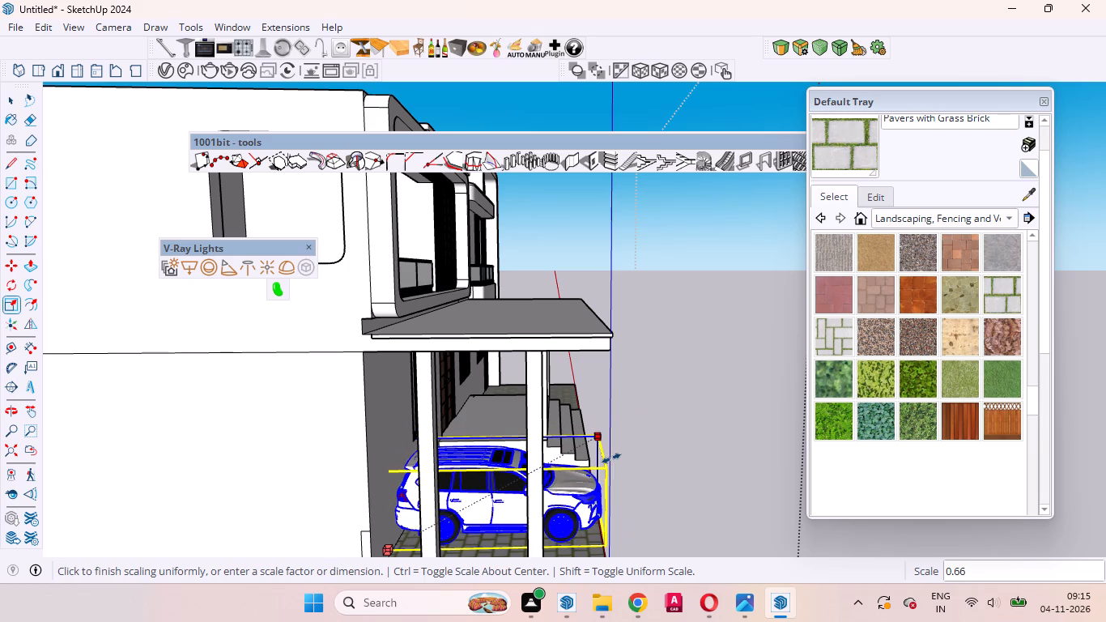
left_click(611, 458)
key("space")
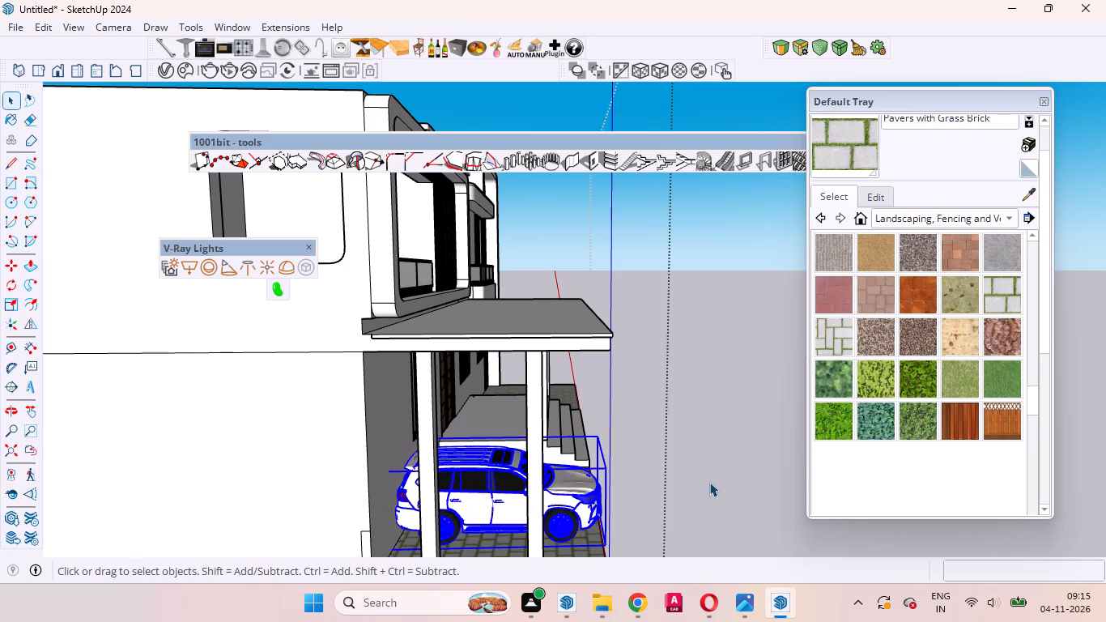
left_click(708, 478)
Select the SUV inside the house group and move it about 2' 6 5/8" across the paving towards the entrance steps.
middle_click_drag(694, 471, 172, 489)
scroll(338, 377, "up", 2)
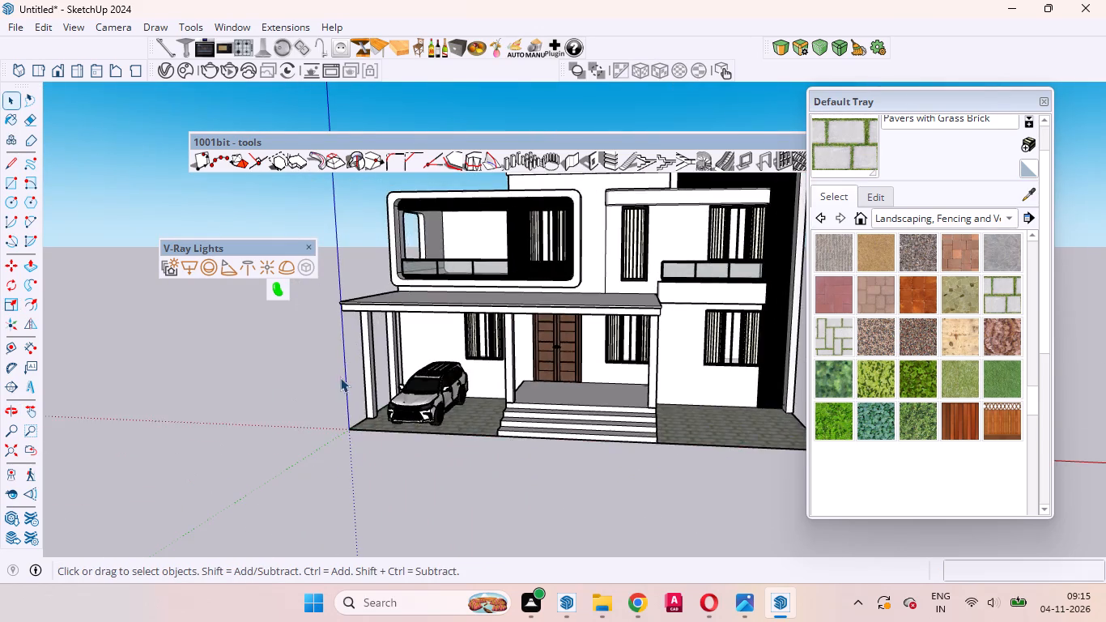
scroll(340, 377, "up", 7)
middle_click_drag(414, 400, 481, 364)
scroll(598, 395, "up", 4)
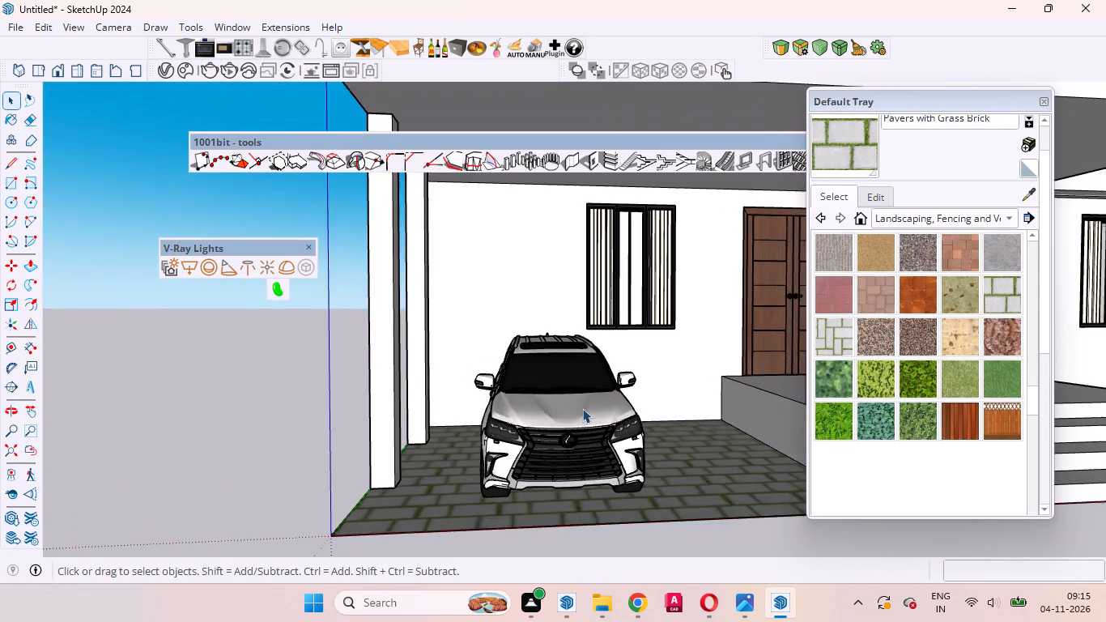
left_click(564, 409)
scroll(399, 413, "down", 10)
scroll(502, 378, "up", 5)
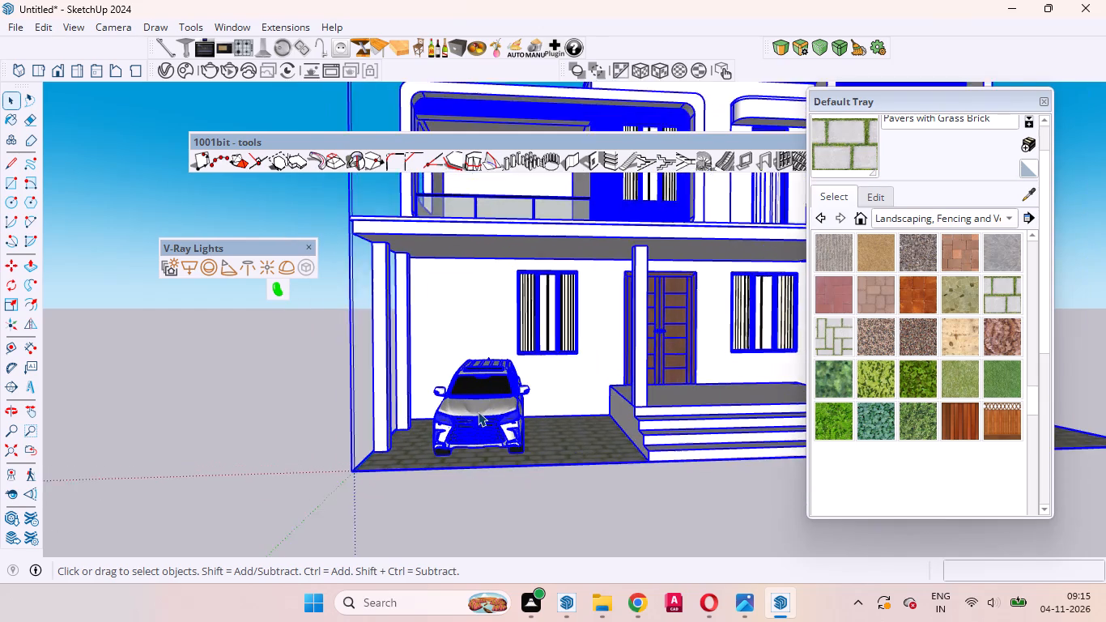
left_click(478, 411)
double_click(467, 400)
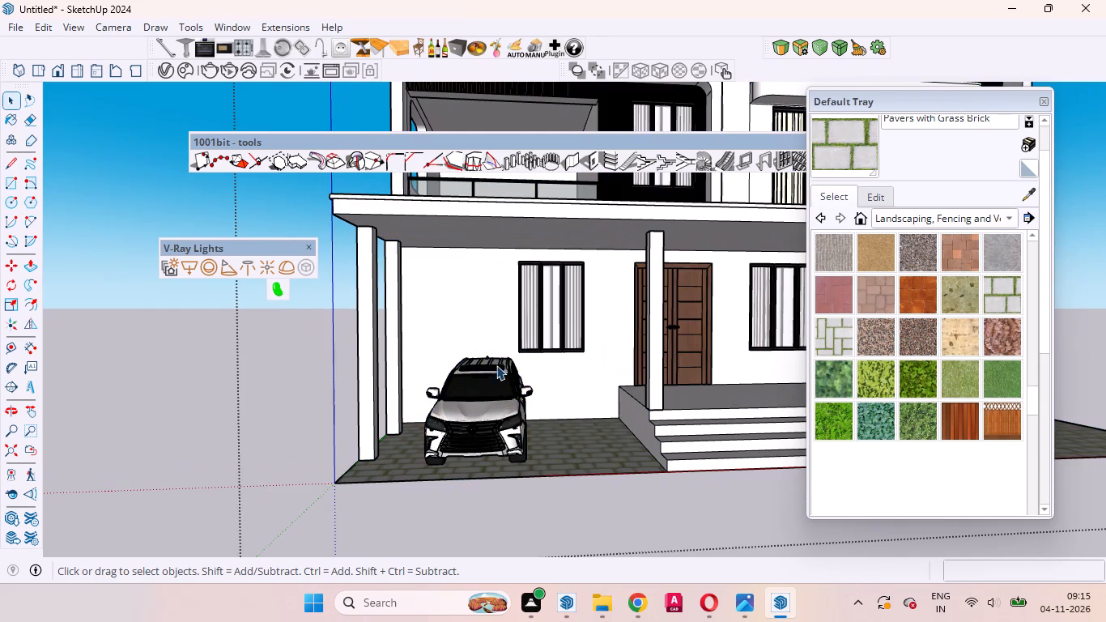
left_click(501, 379)
left_click(466, 421)
scroll(493, 386, "down", 2)
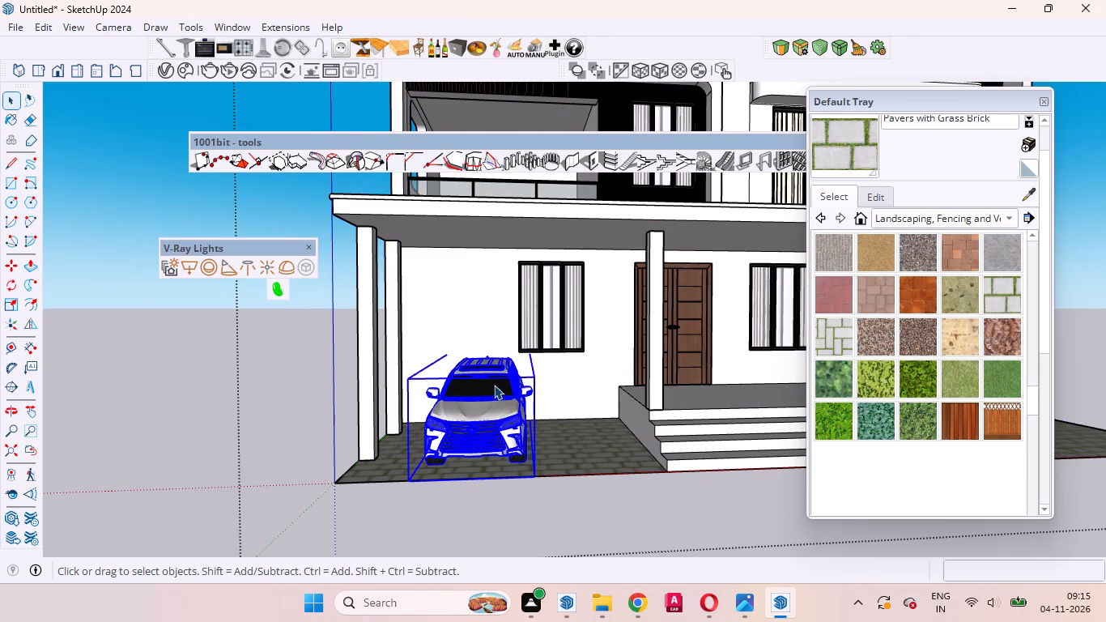
scroll(494, 385, "down", 2)
middle_click_drag(496, 411, 445, 535)
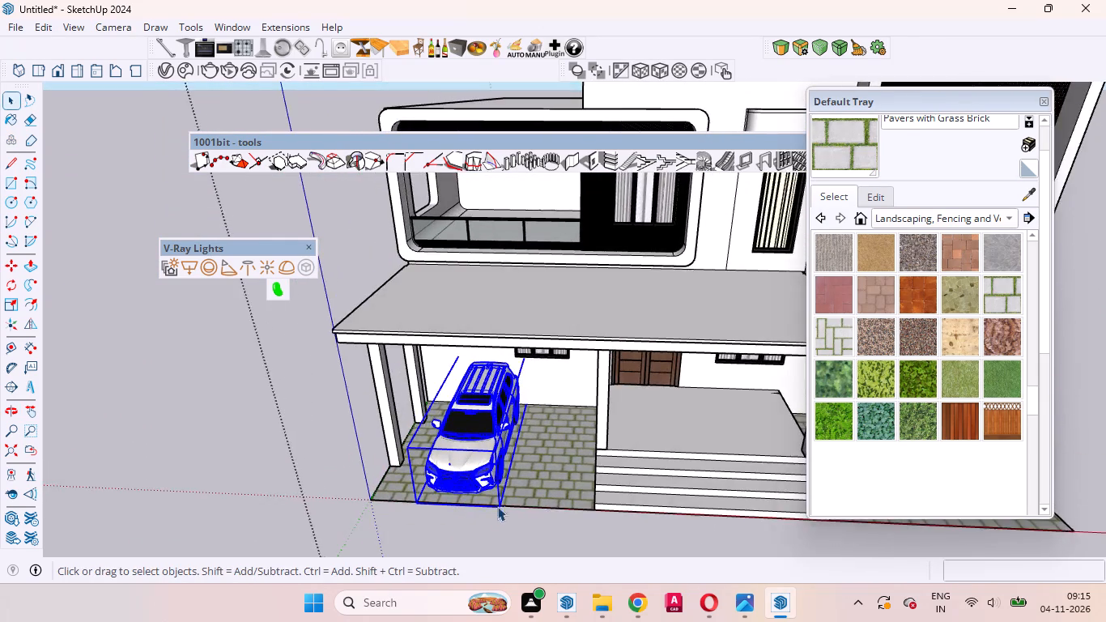
scroll(530, 499, "up", 4)
key("m")
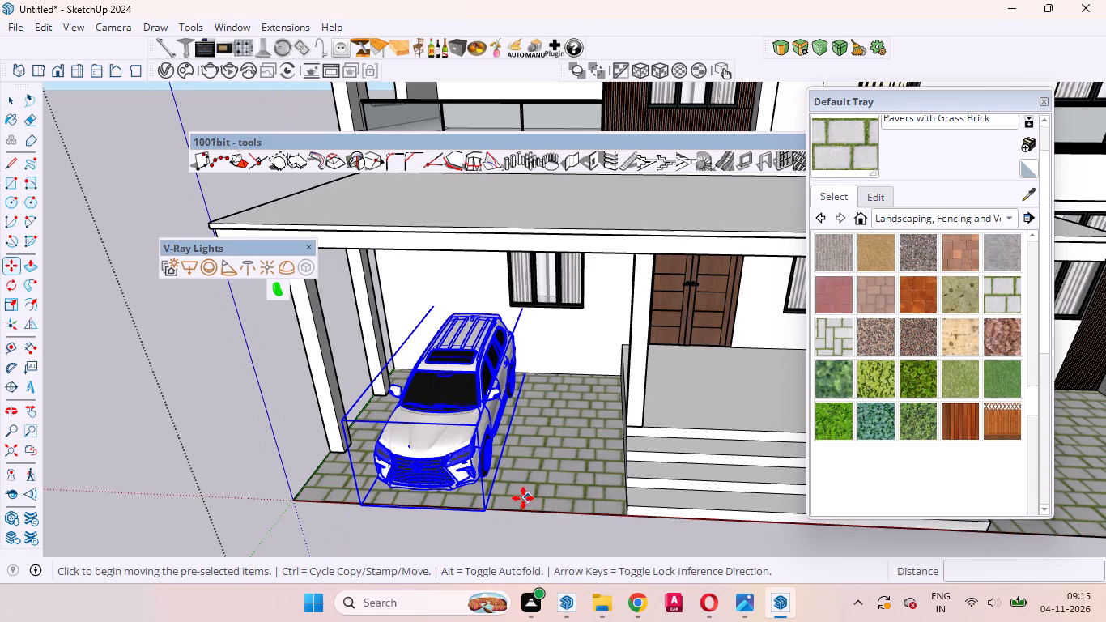
left_click(521, 498)
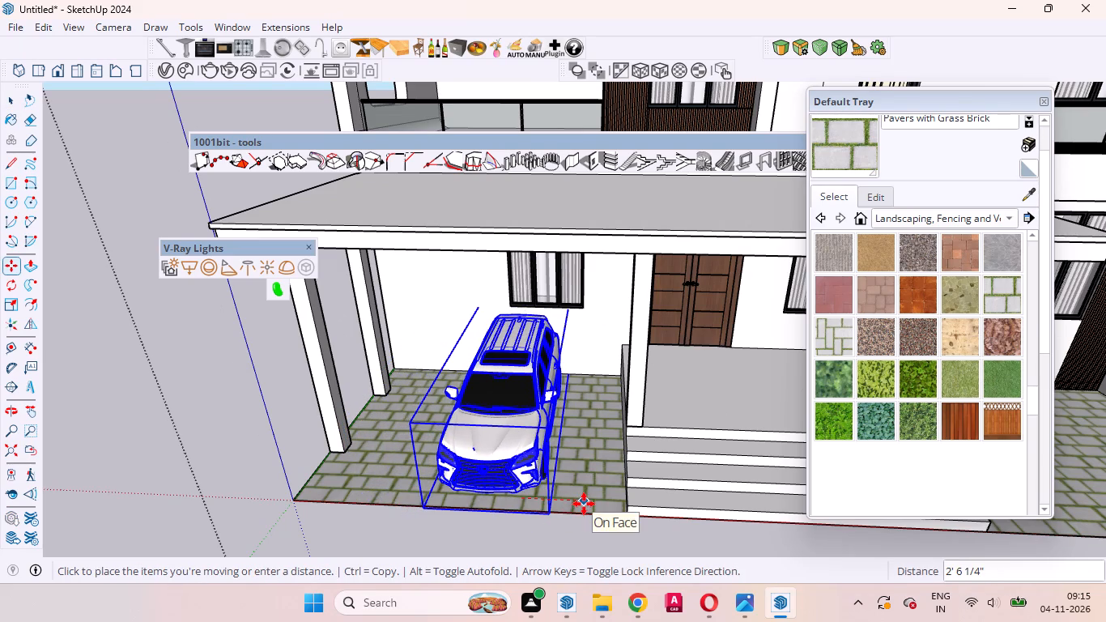
left_click(585, 504)
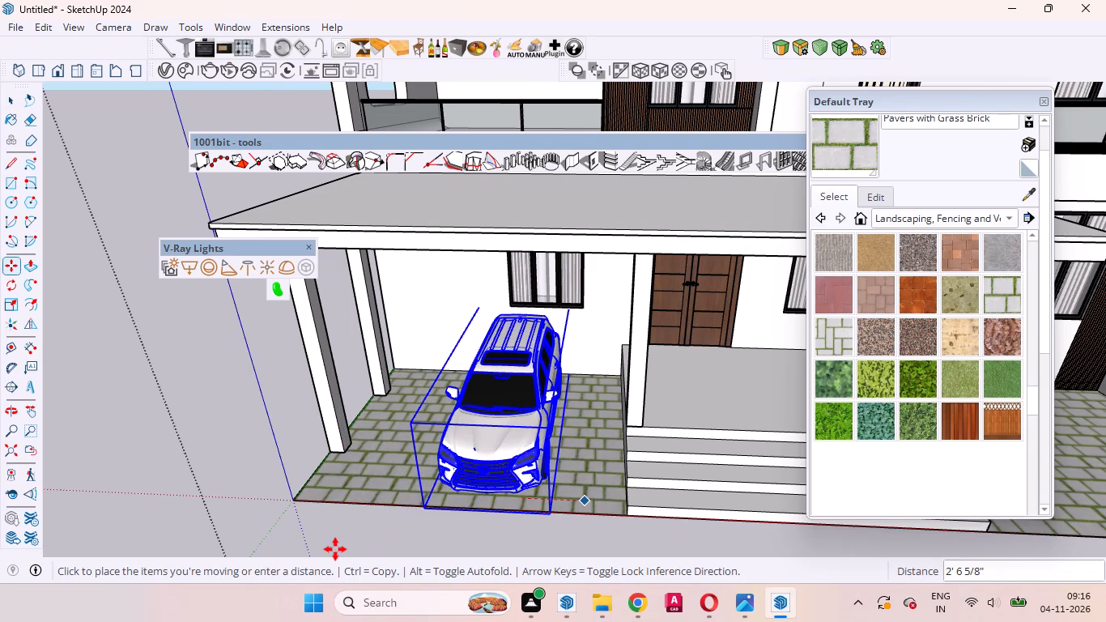
key("space")
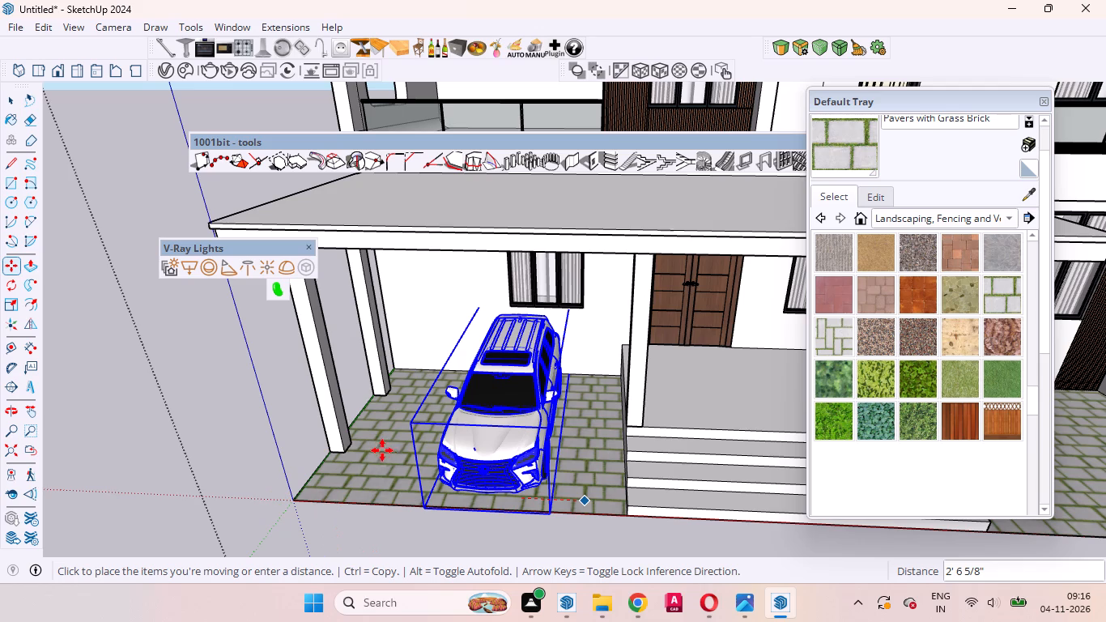
left_click(10, 102)
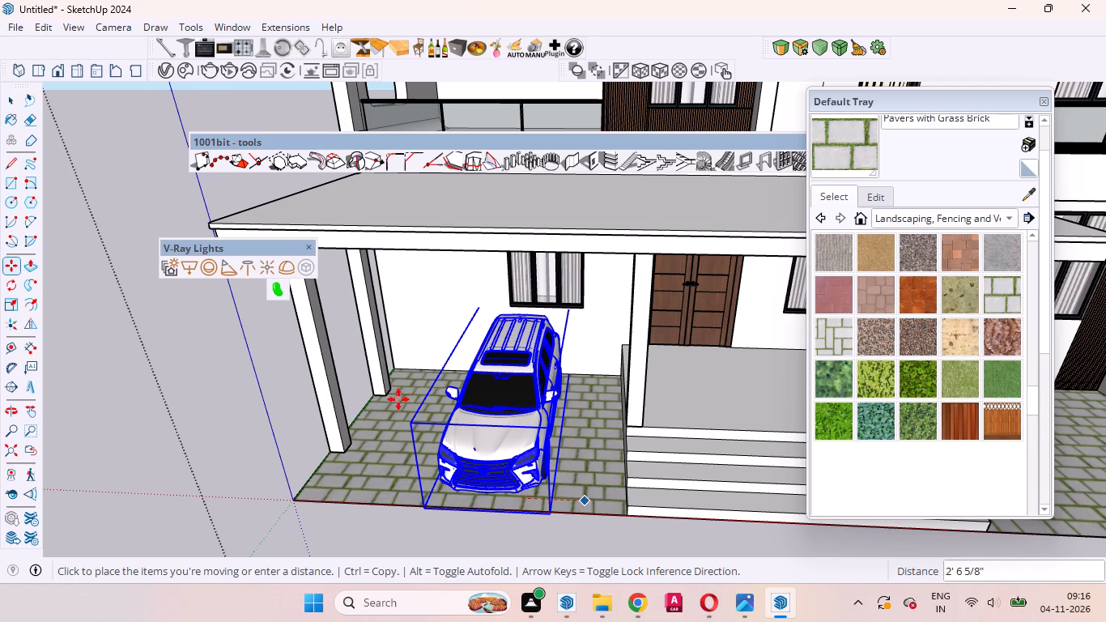
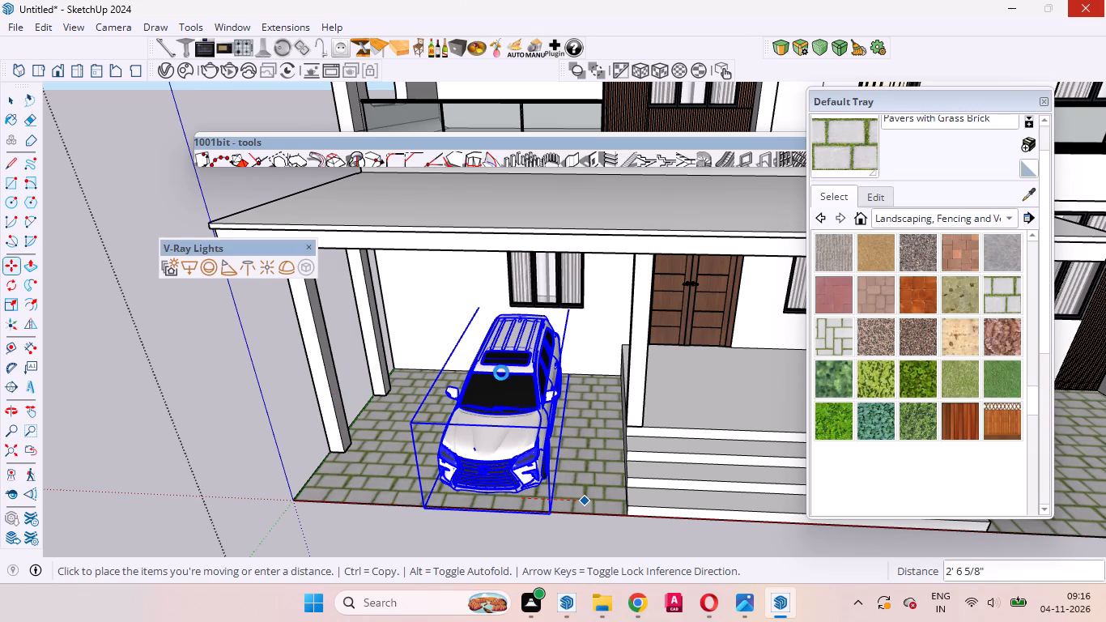
Move the selected SUV about 4 3/16" along the green axis, away from the house wall behind it.
scroll(552, 411, "up", 8)
scroll(424, 408, "up", 1)
middle_click_drag(424, 408, 865, 456)
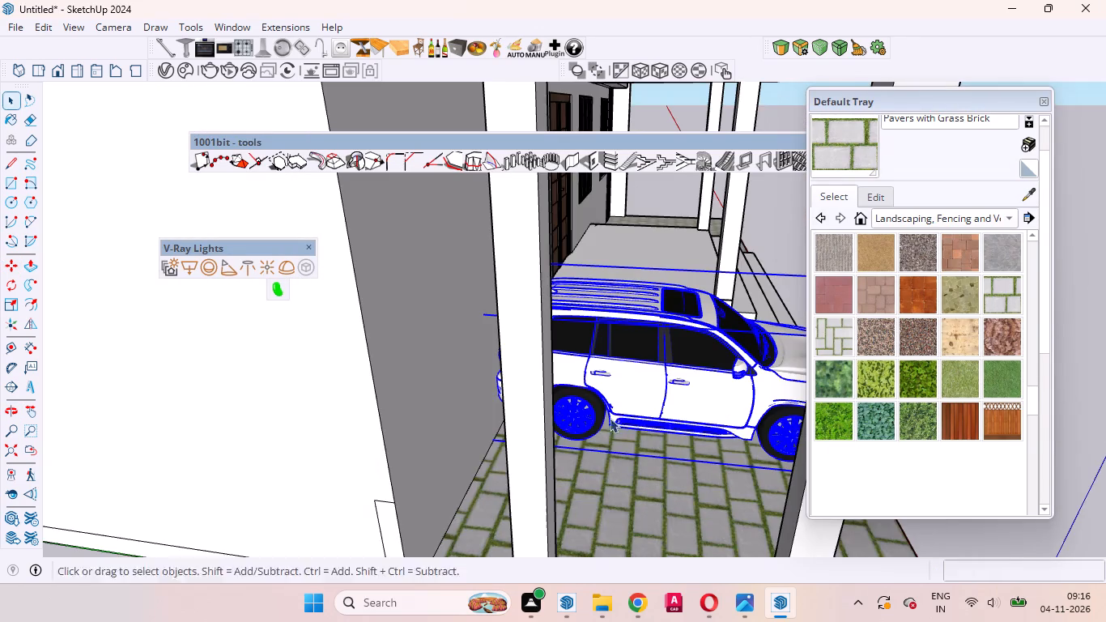
scroll(610, 418, "up", 10)
scroll(491, 446, "up", 2)
middle_click_drag(496, 447, 593, 431)
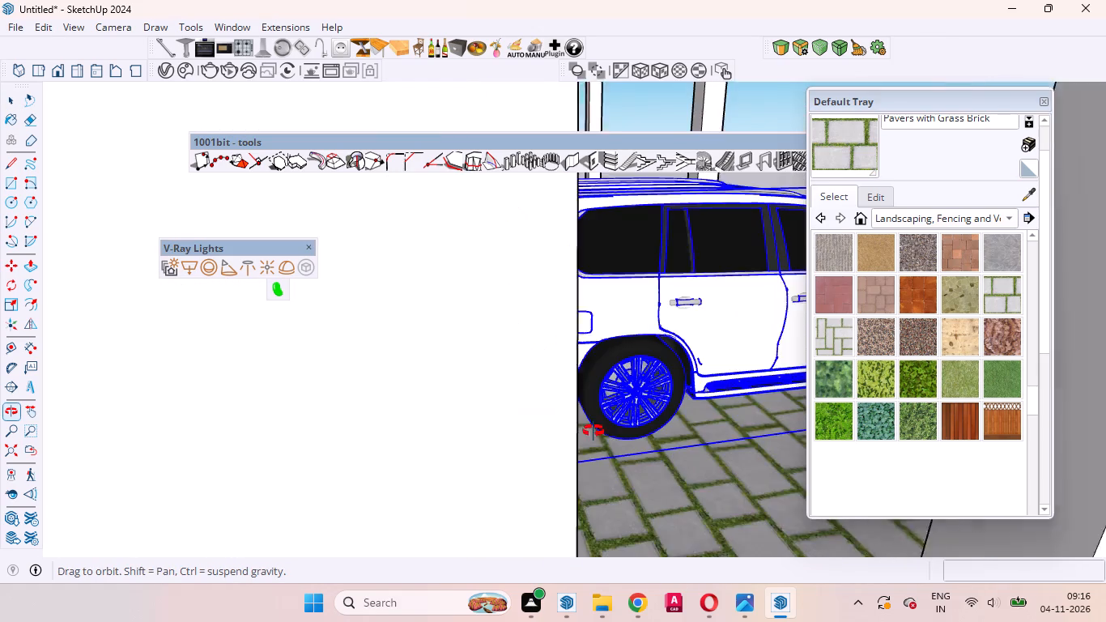
middle_click_drag(593, 431, 586, 431)
scroll(513, 389, "up", 10)
middle_click_drag(510, 386, 502, 445)
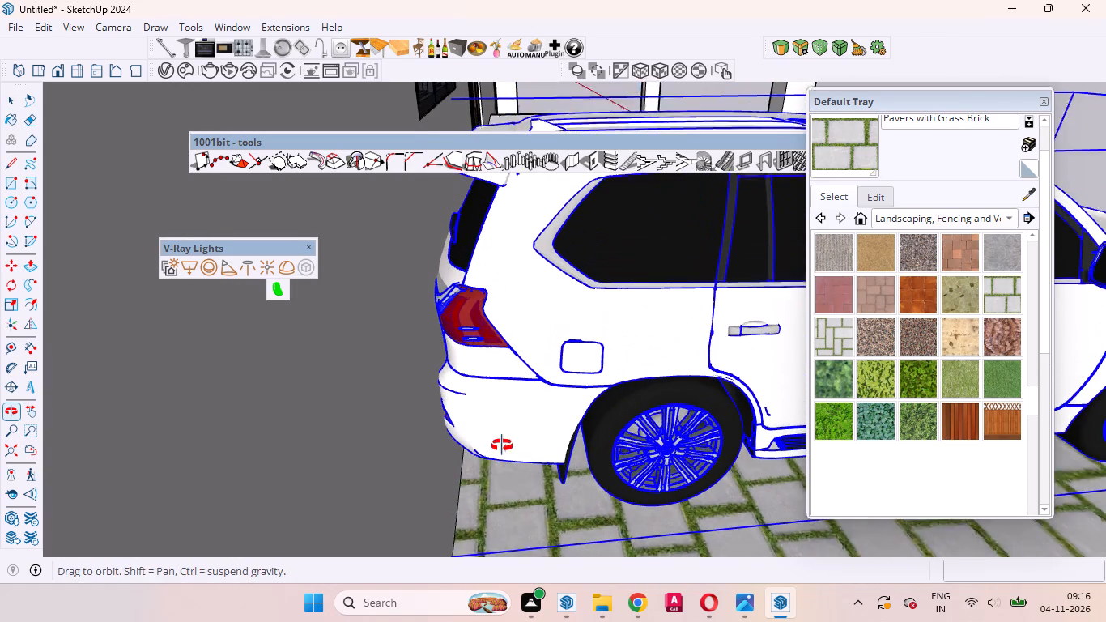
middle_click_drag(502, 445, 501, 445)
scroll(487, 441, "down", 20)
scroll(487, 441, "down", 1)
scroll(462, 348, "up", 1)
scroll(460, 327, "down", 9)
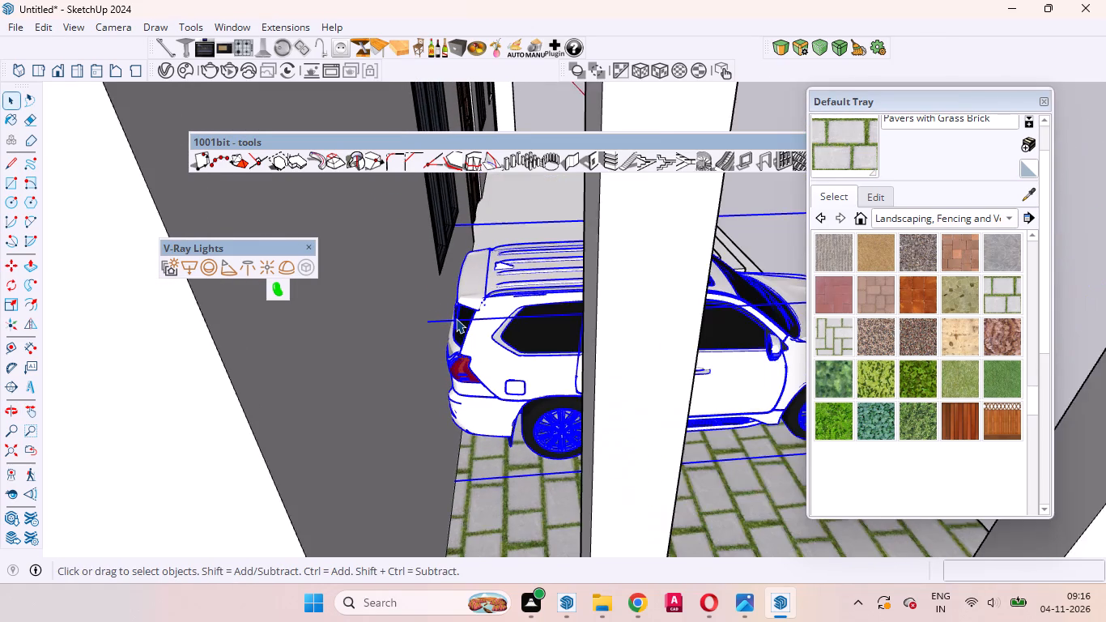
scroll(456, 318, "down", 8)
middle_click_drag(555, 364, 517, 266)
scroll(593, 383, "up", 5)
key("m")
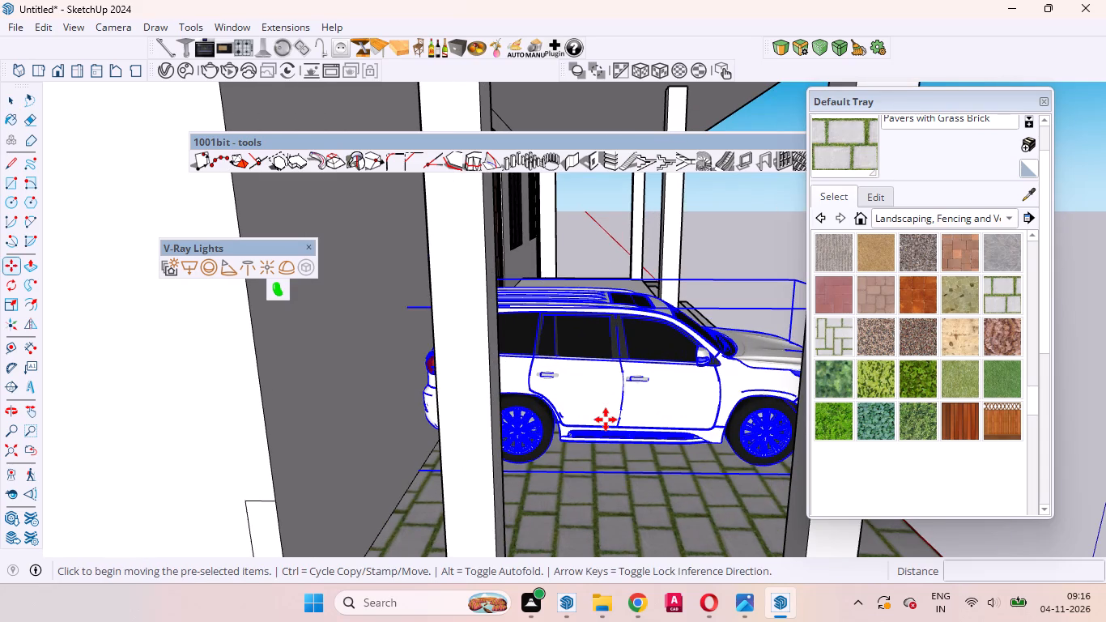
left_click(606, 420)
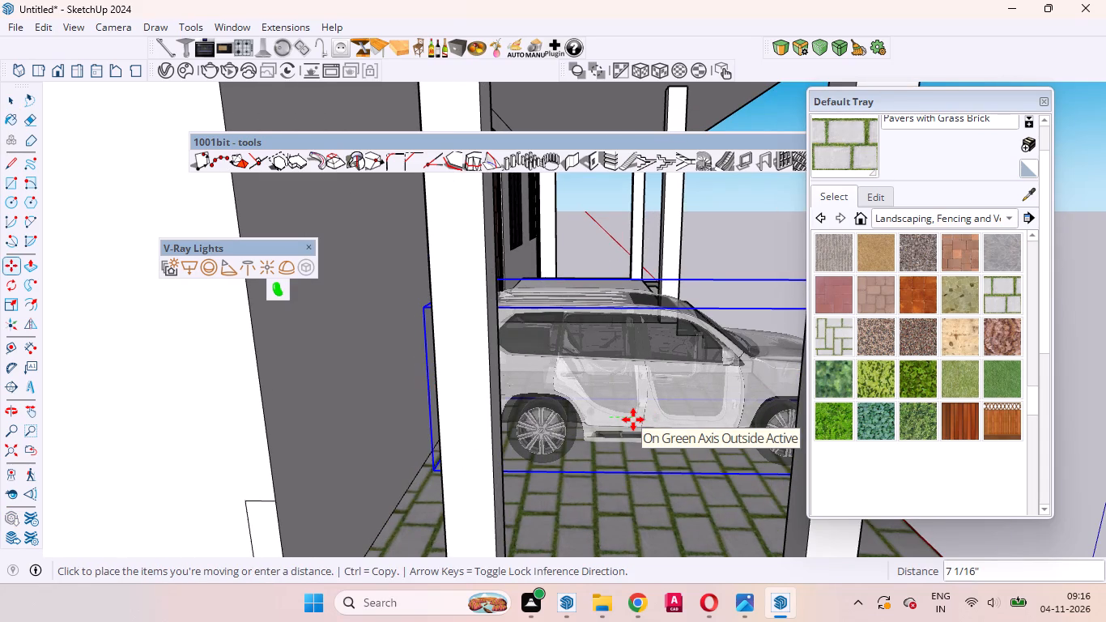
left_click(623, 420)
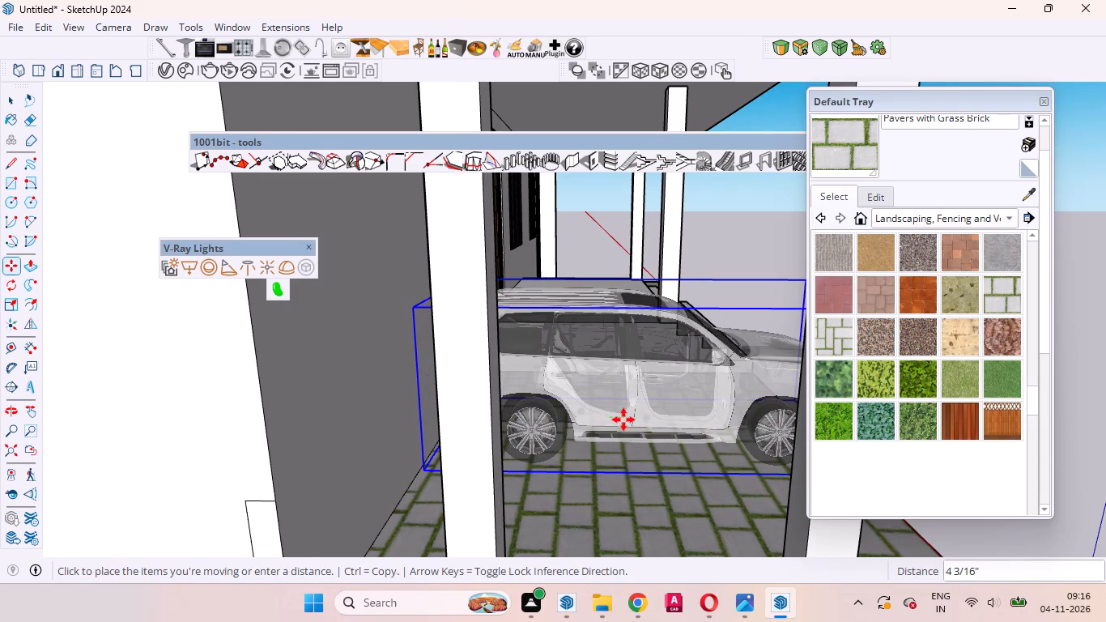
key("space")
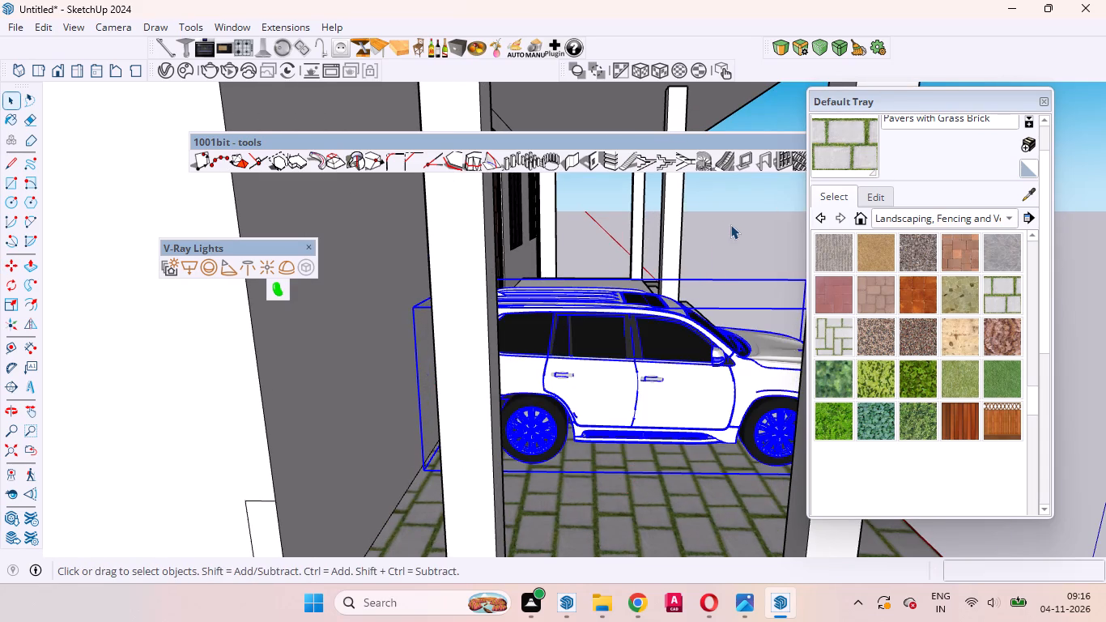
Inspect the SUV's fit on the paving from the rear, roof, front and side, checking clearance to the wall, columns and steps.
middle_click_drag(730, 226, 340, 382)
middle_click(338, 381)
scroll(458, 334, "up", 6)
scroll(530, 251, "down", 1)
scroll(533, 250, "up", 2)
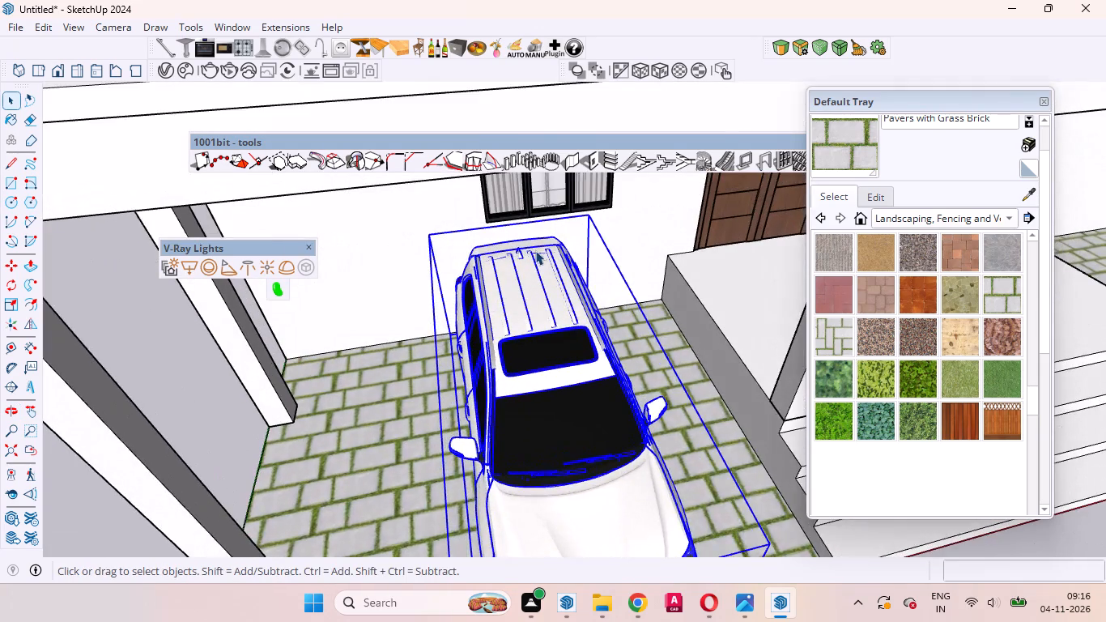
scroll(535, 250, "up", 19)
middle_click_drag(428, 264, 707, 327)
scroll(439, 278, "up", 1)
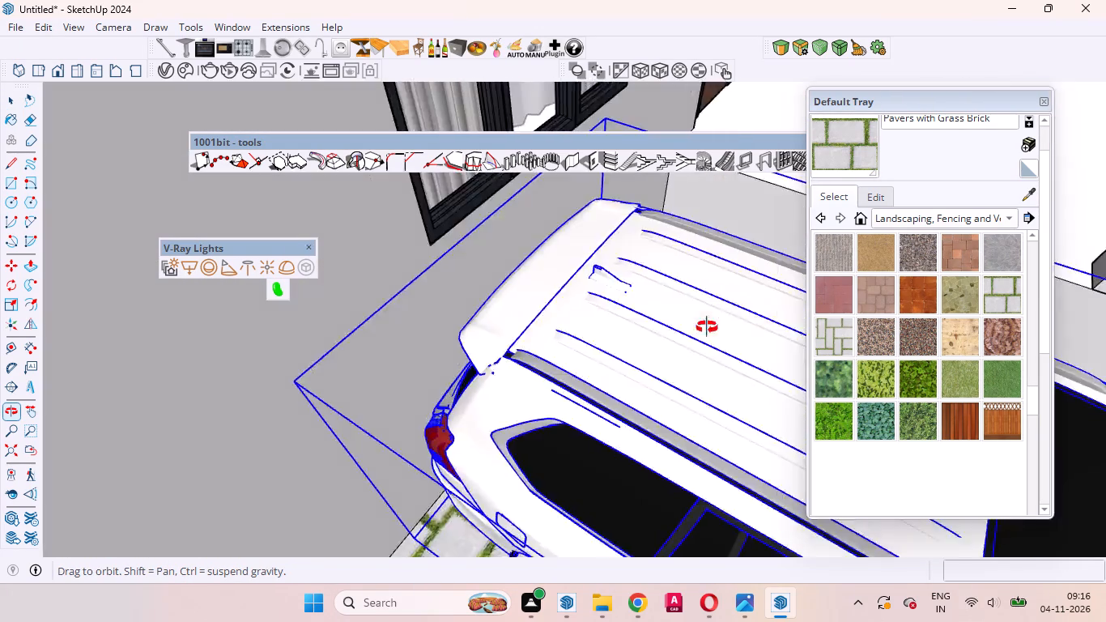
middle_click_drag(707, 327, 801, 218)
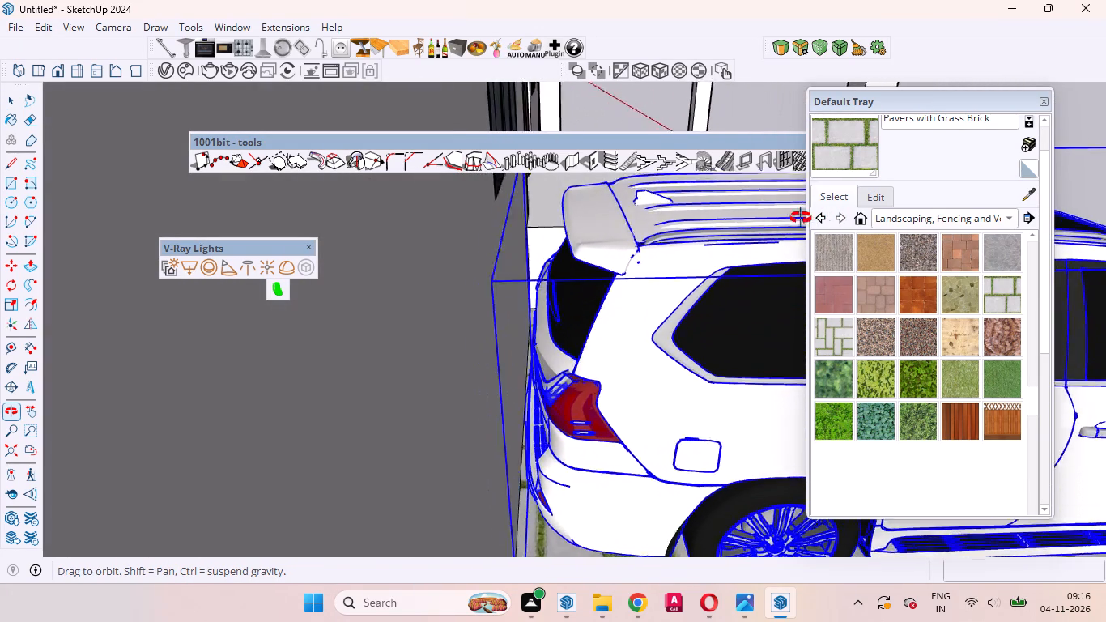
middle_click_drag(801, 218, 371, 326)
scroll(374, 326, "down", 8)
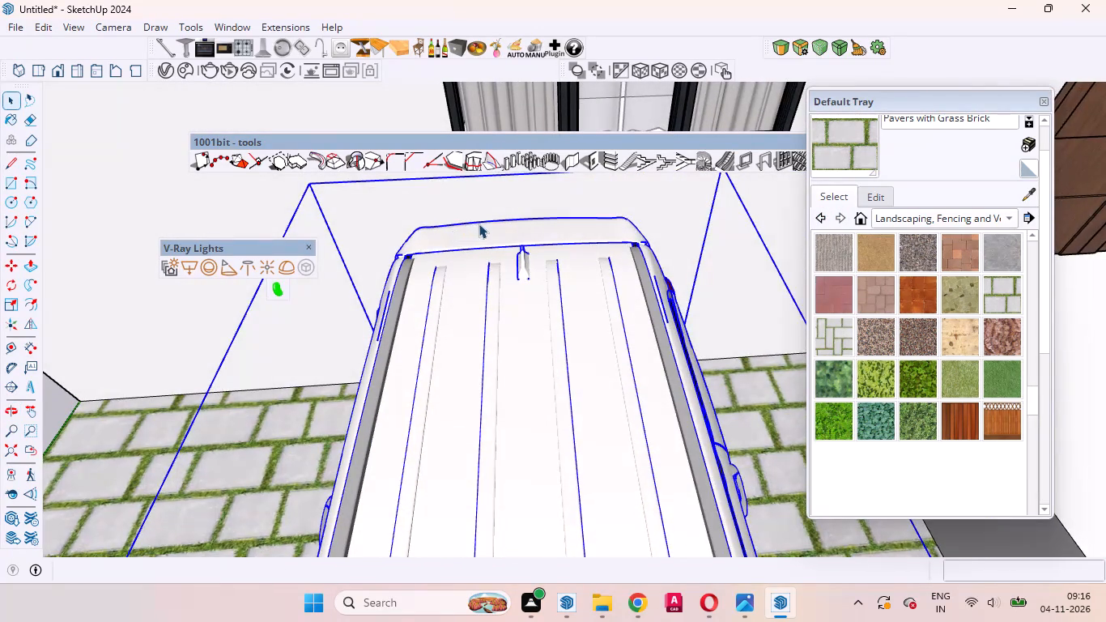
scroll(479, 230, "down", 18)
scroll(486, 268, "down", 3)
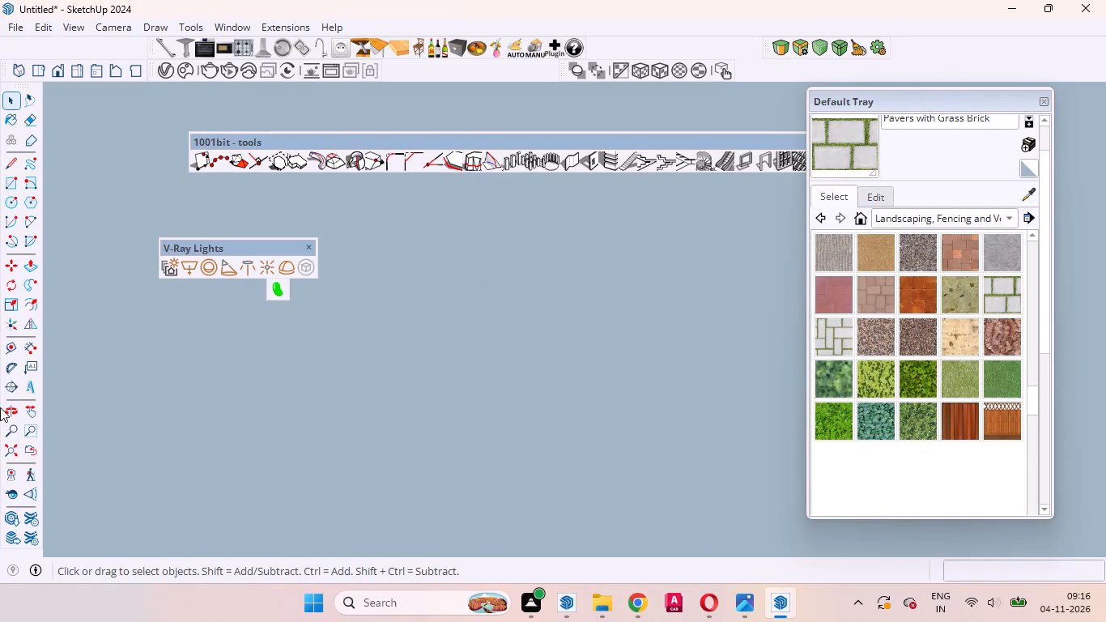
left_click(36, 453)
middle_click_drag(551, 381, 545, 377)
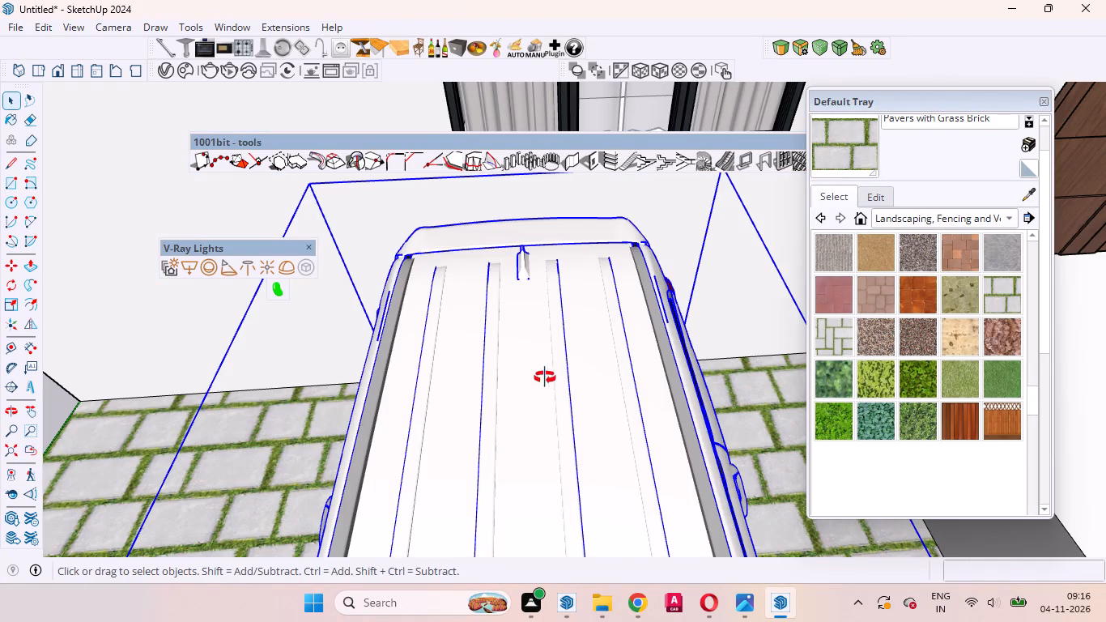
middle_click_drag(545, 377, 545, 212)
scroll(543, 215, "down", 16)
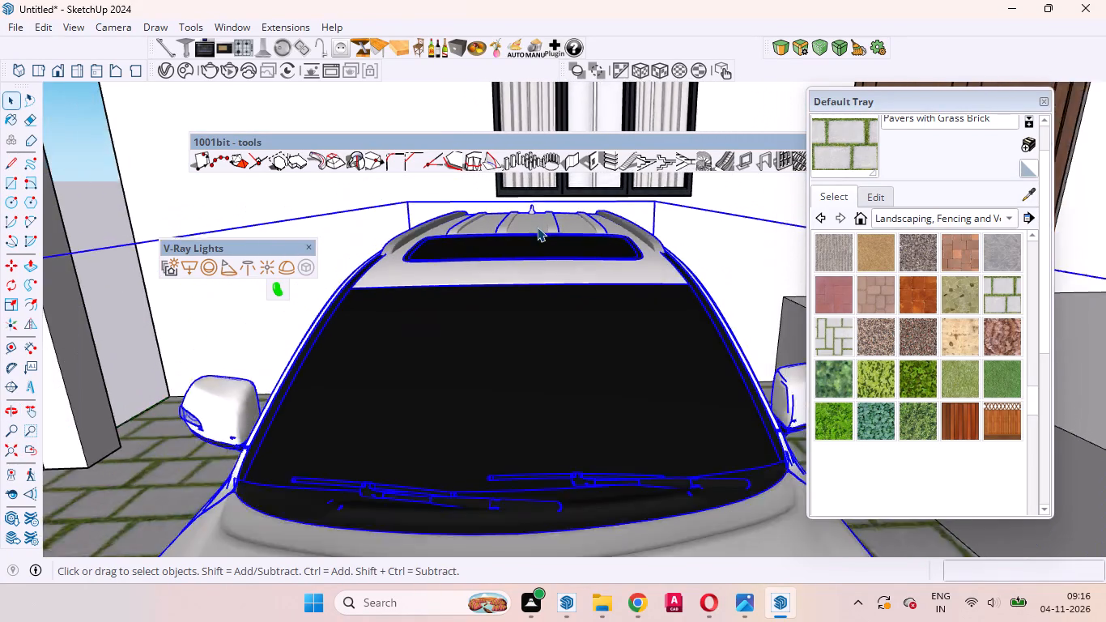
scroll(537, 227, "down", 14)
scroll(534, 236, "up", 1)
scroll(534, 236, "down", 2)
middle_click_drag(598, 318, 394, 367)
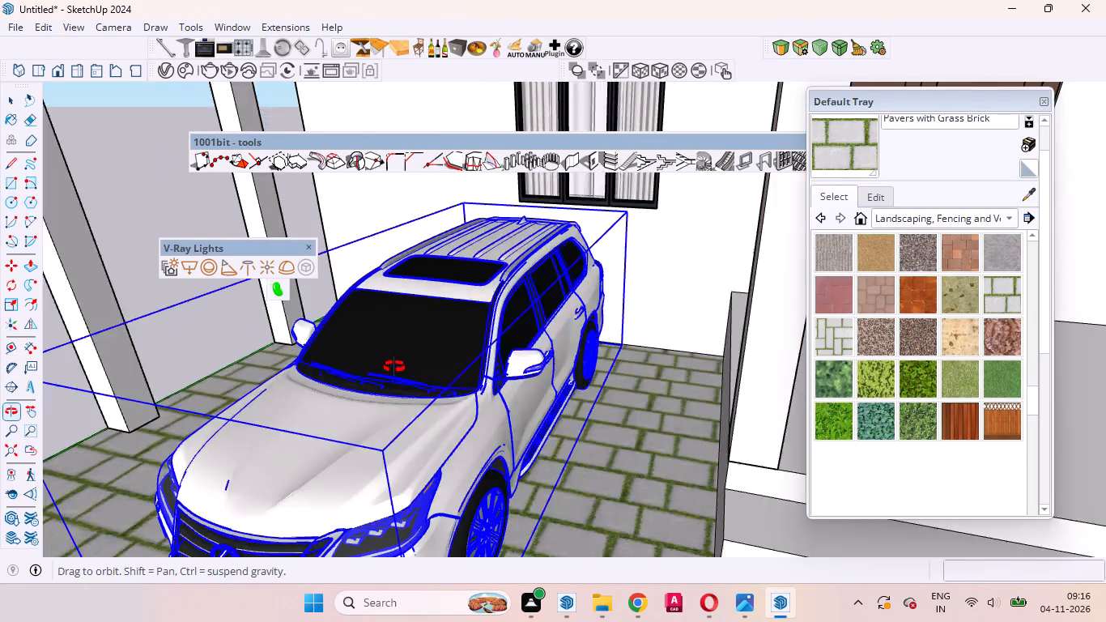
middle_click_drag(394, 367, 376, 367)
scroll(480, 326, "down", 12)
scroll(604, 292, "down", 5)
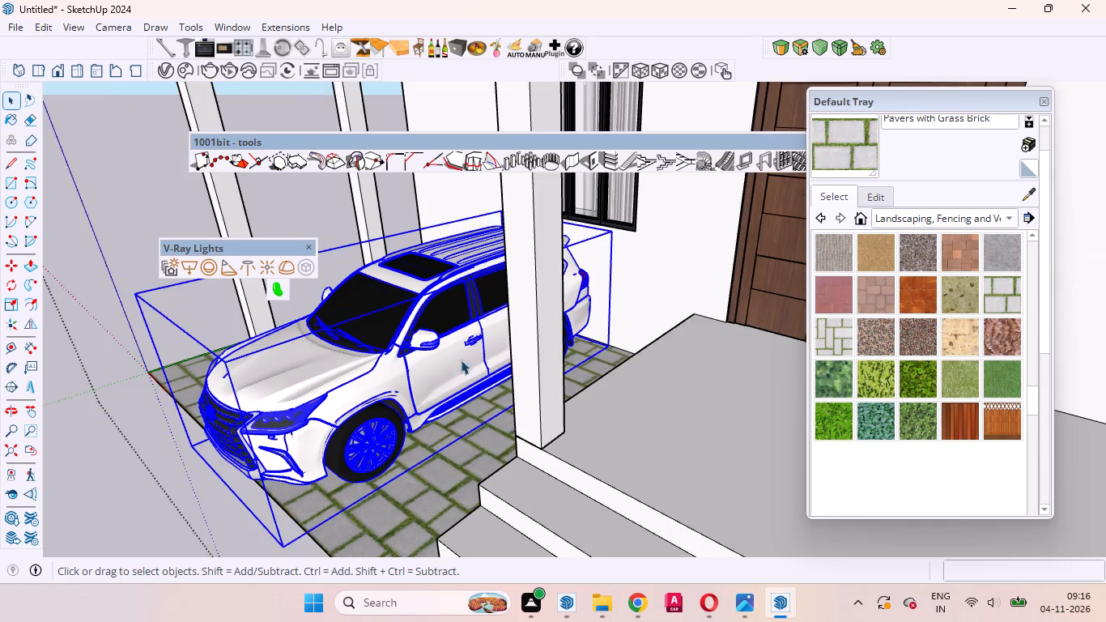
scroll(351, 424, "up", 9)
middle_click_drag(368, 455, 603, 449)
scroll(602, 447, "down", 9)
scroll(603, 428, "up", 11)
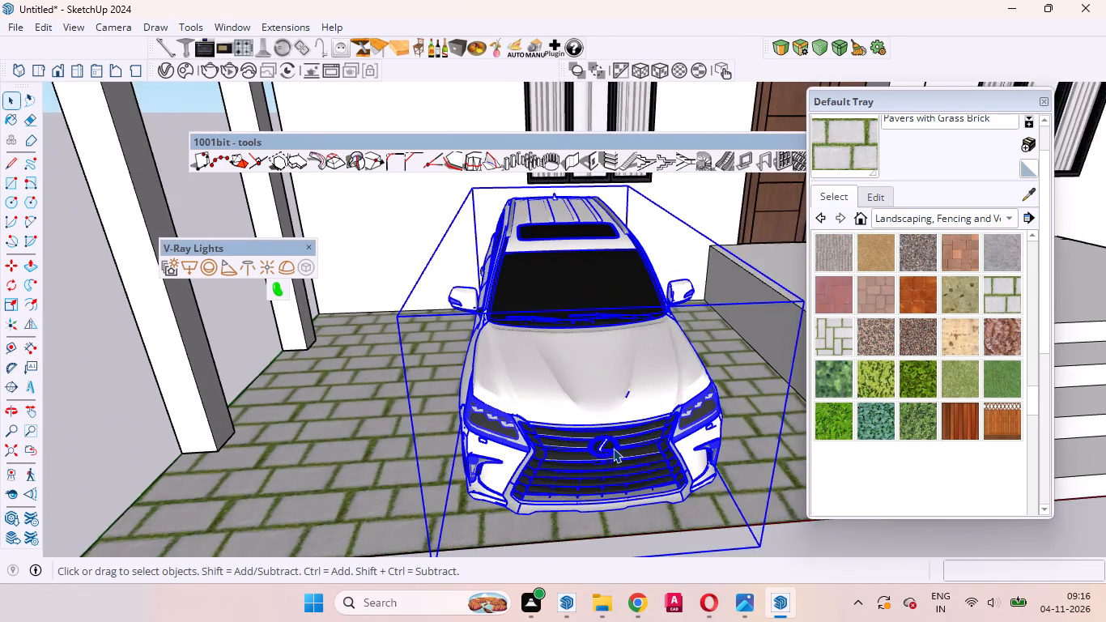
scroll(613, 448, "up", 20)
scroll(613, 448, "up", 6)
middle_click_drag(609, 464, 598, 458)
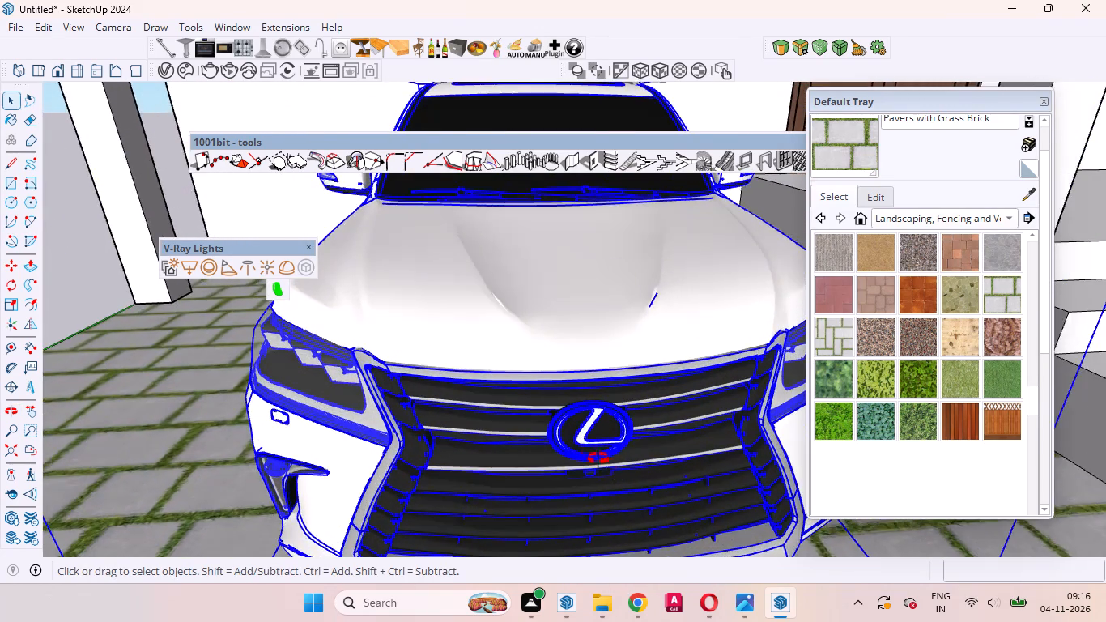
middle_click_drag(598, 458, 806, 357)
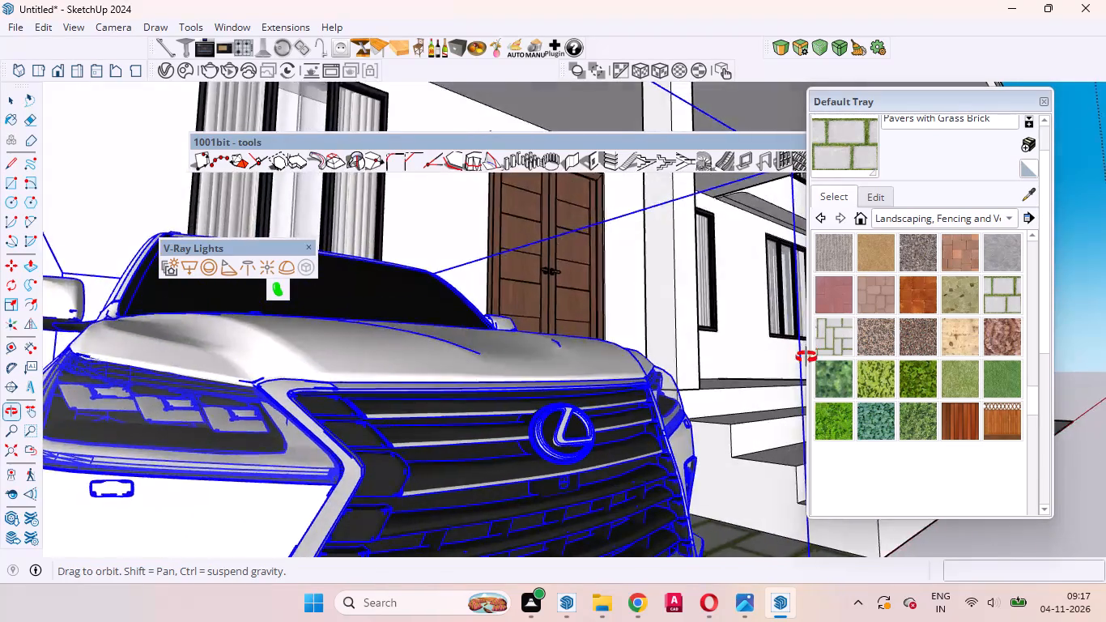
middle_click_drag(806, 357, 806, 359)
scroll(806, 360, "up", 1)
scroll(532, 397, "down", 20)
scroll(532, 397, "down", 3)
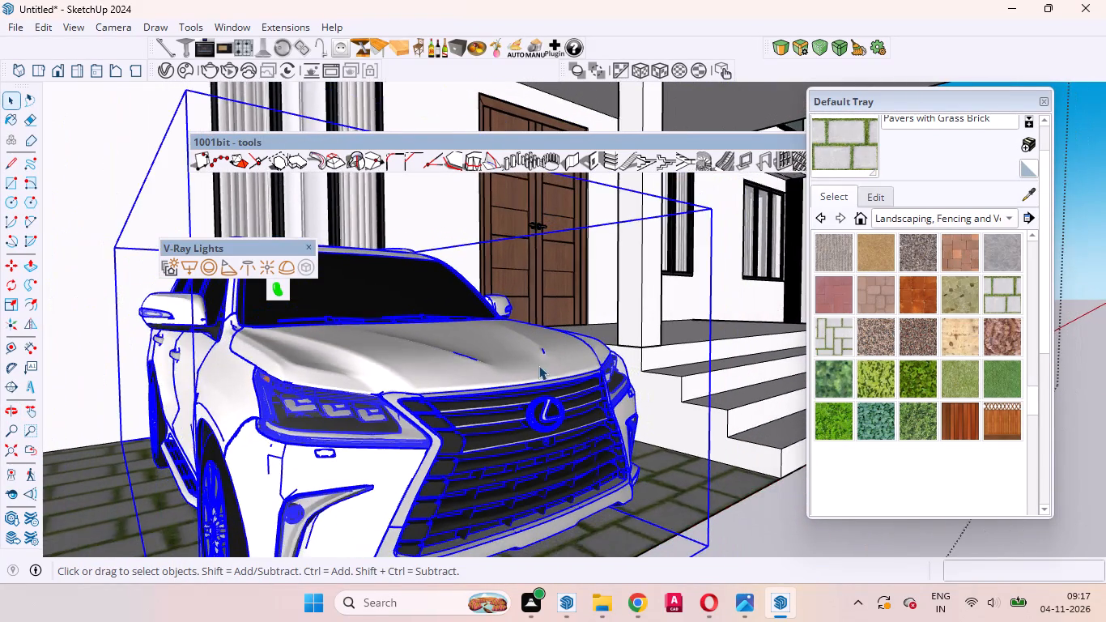
scroll(538, 365, "down", 6)
scroll(517, 425, "up", 4)
middle_click_drag(517, 425, 706, 513)
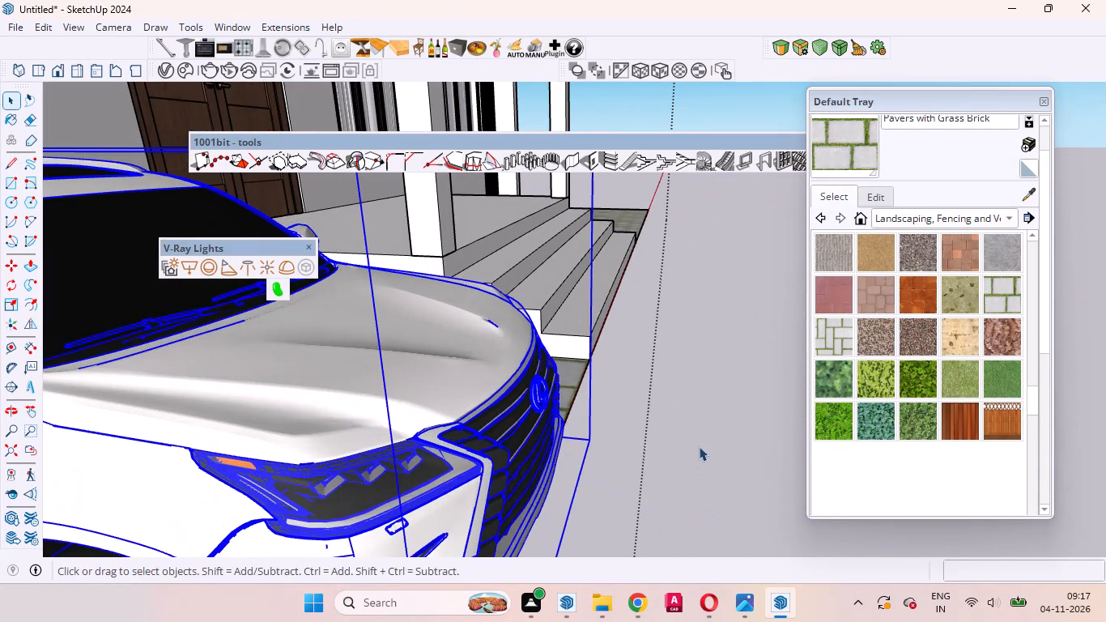
left_click(701, 441)
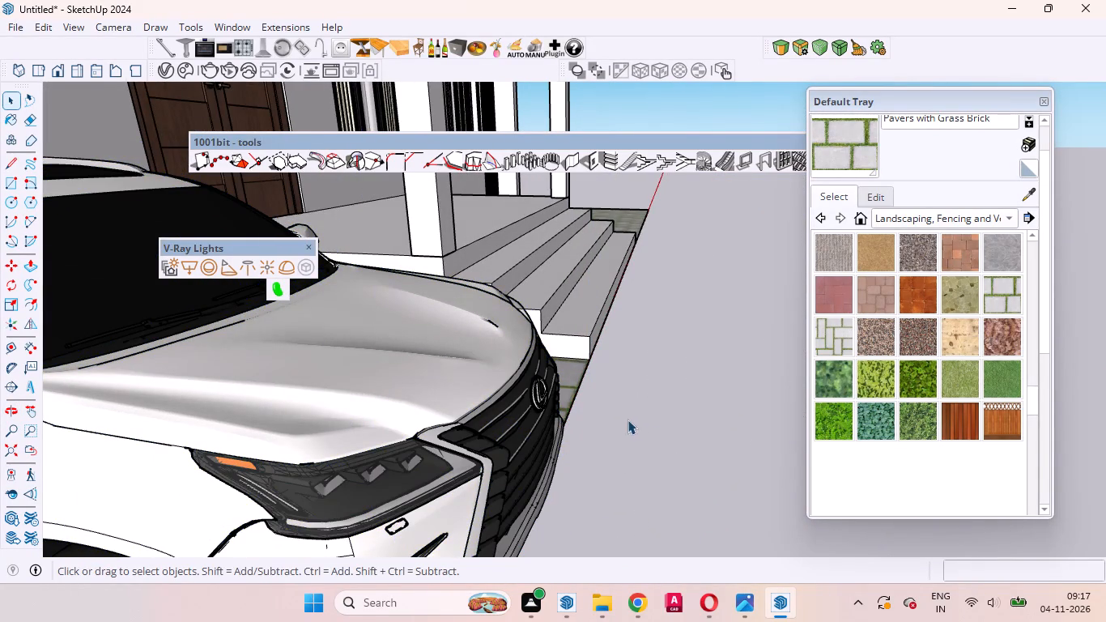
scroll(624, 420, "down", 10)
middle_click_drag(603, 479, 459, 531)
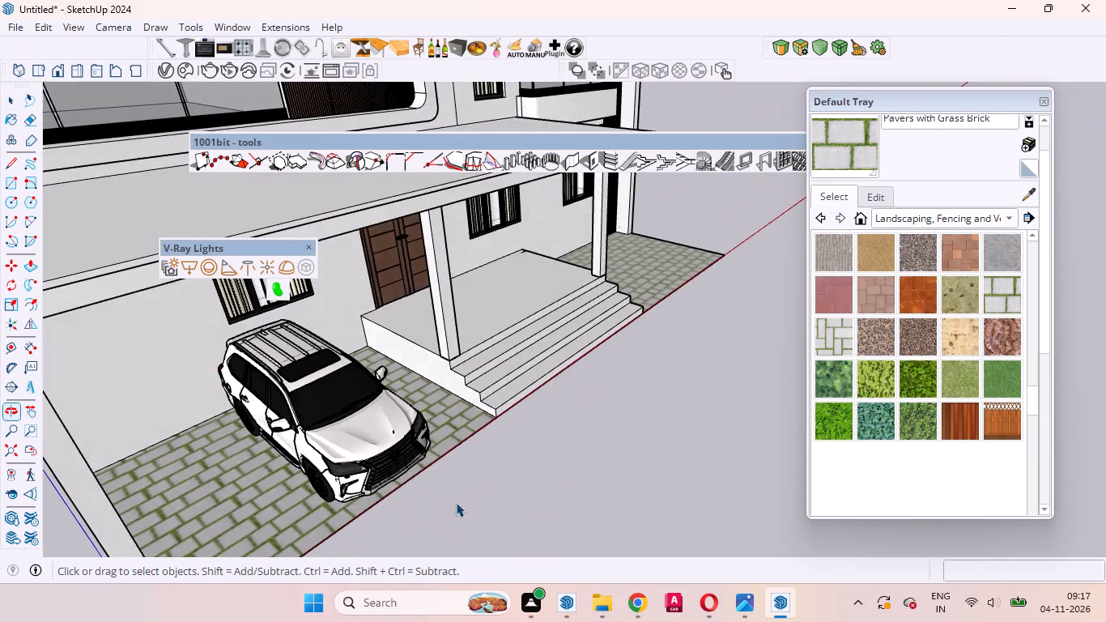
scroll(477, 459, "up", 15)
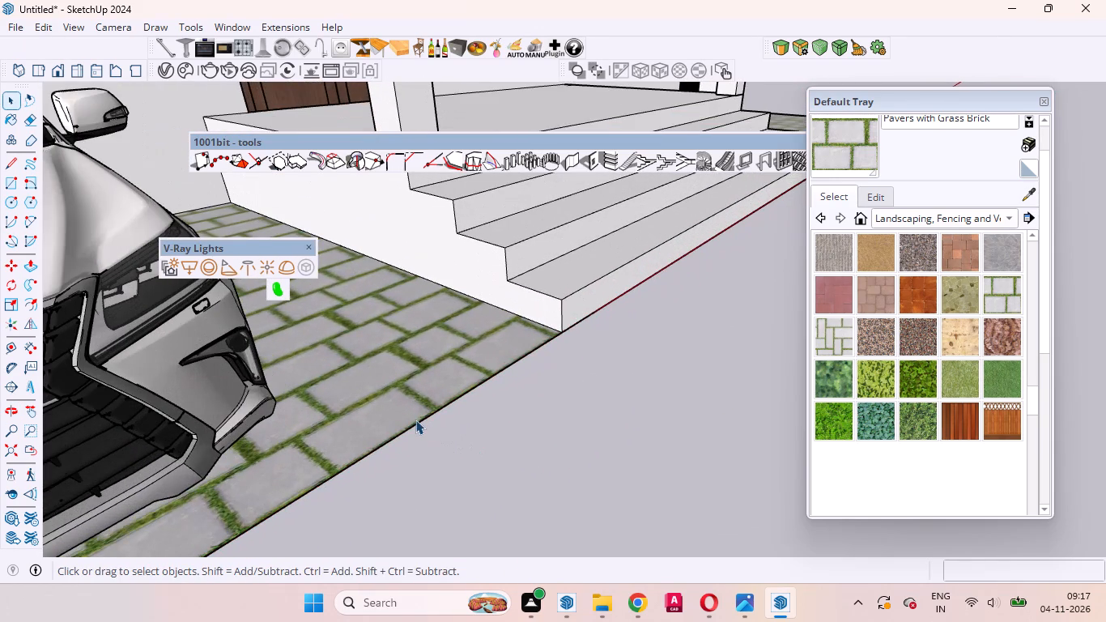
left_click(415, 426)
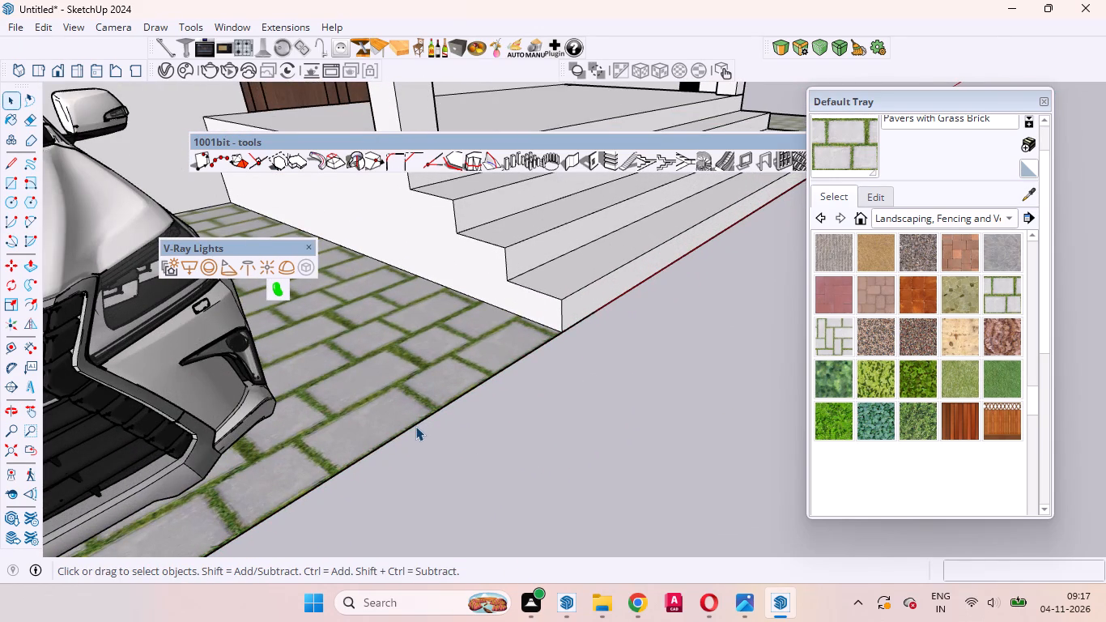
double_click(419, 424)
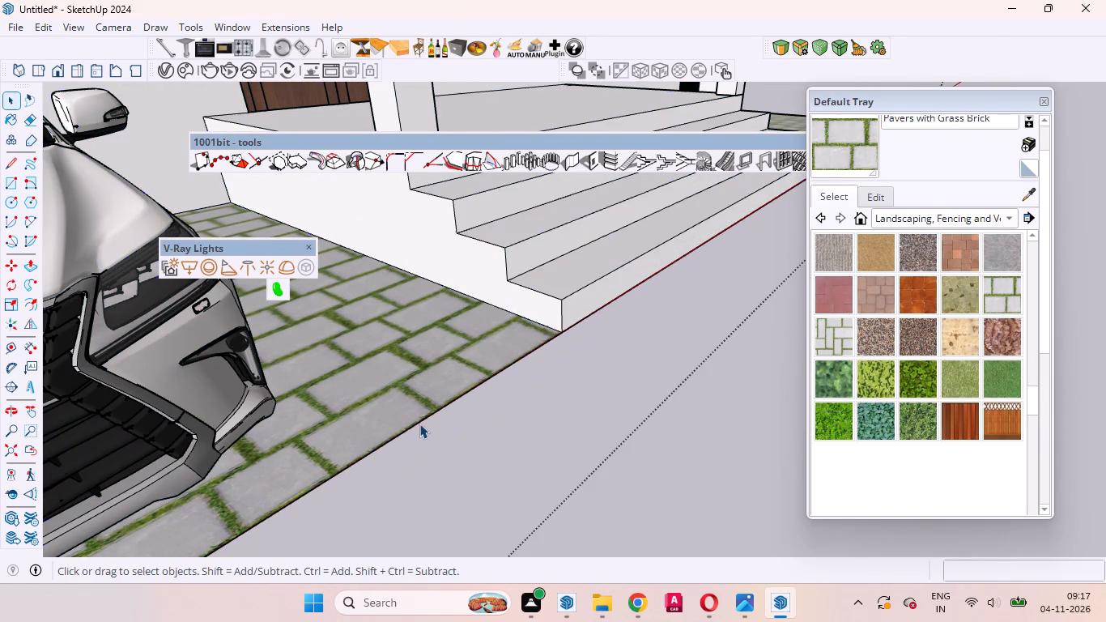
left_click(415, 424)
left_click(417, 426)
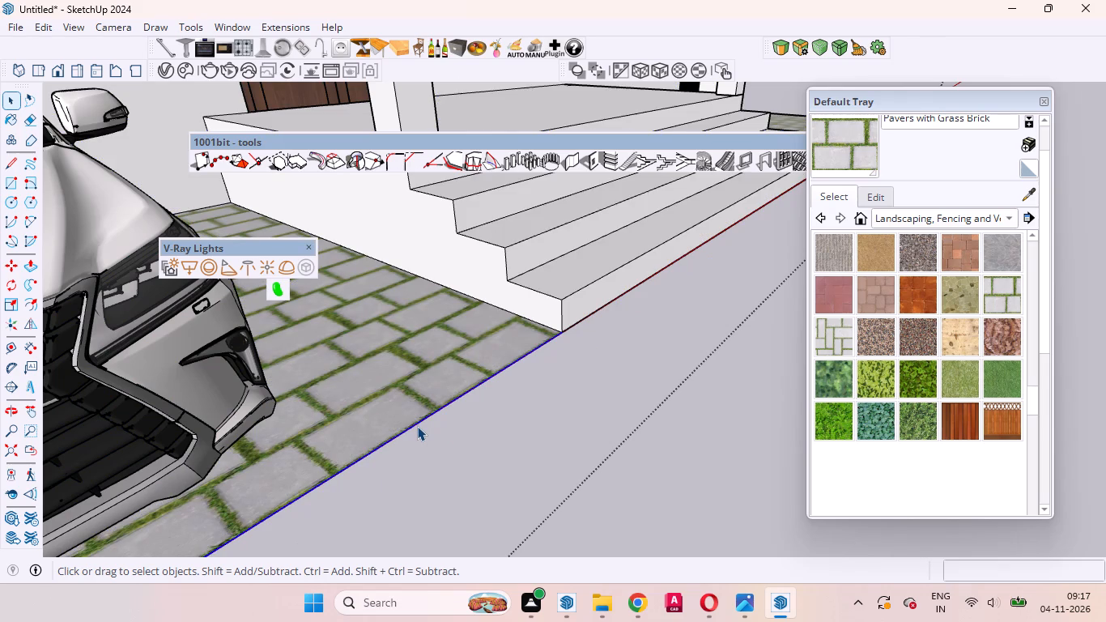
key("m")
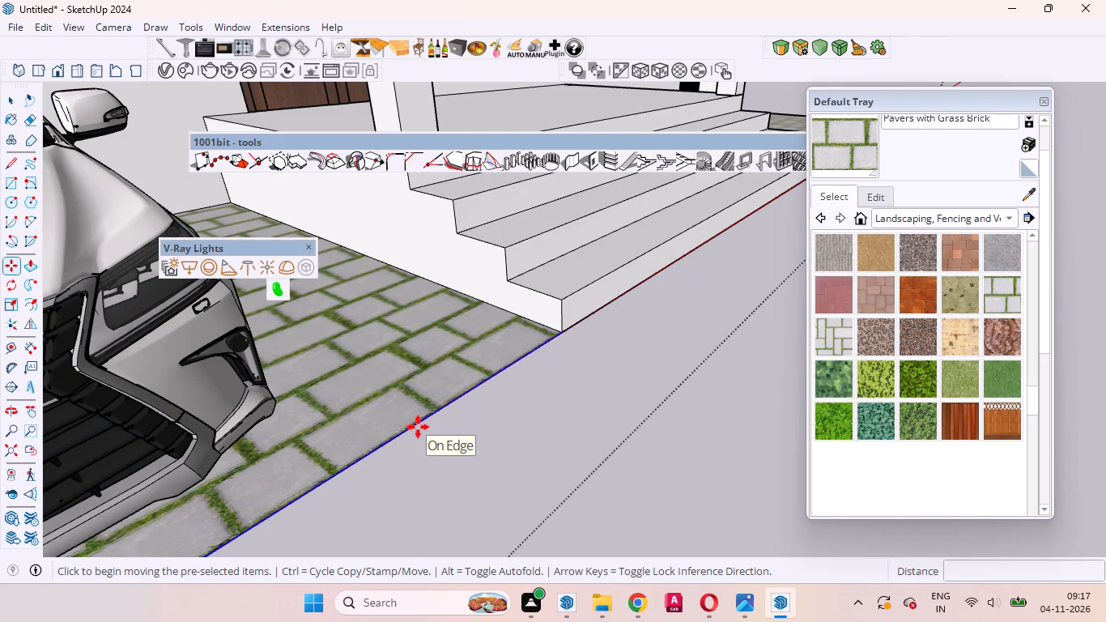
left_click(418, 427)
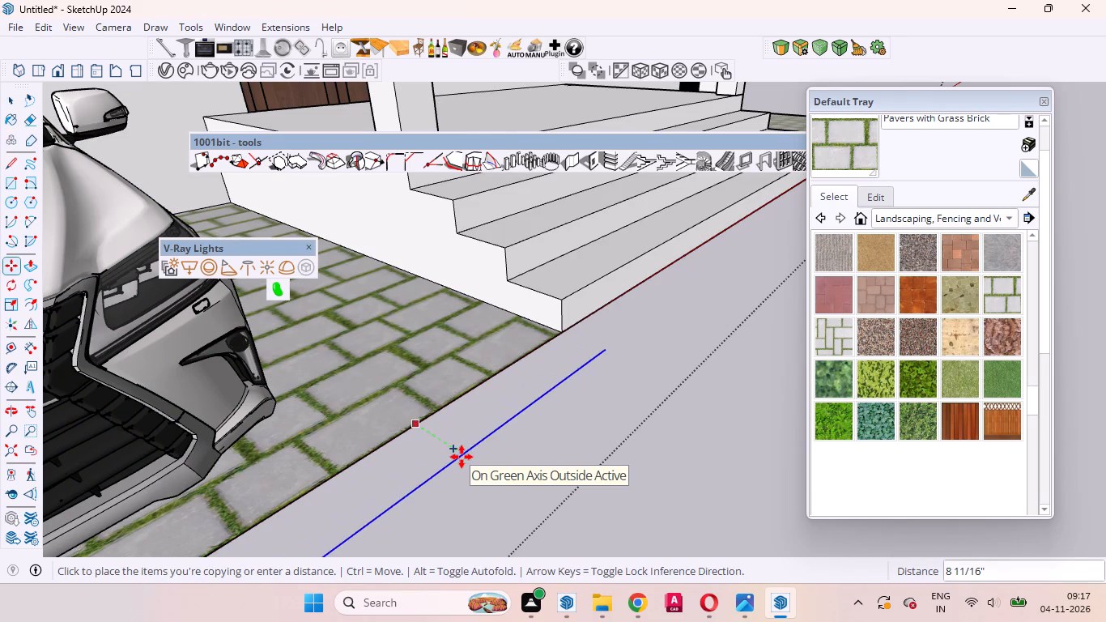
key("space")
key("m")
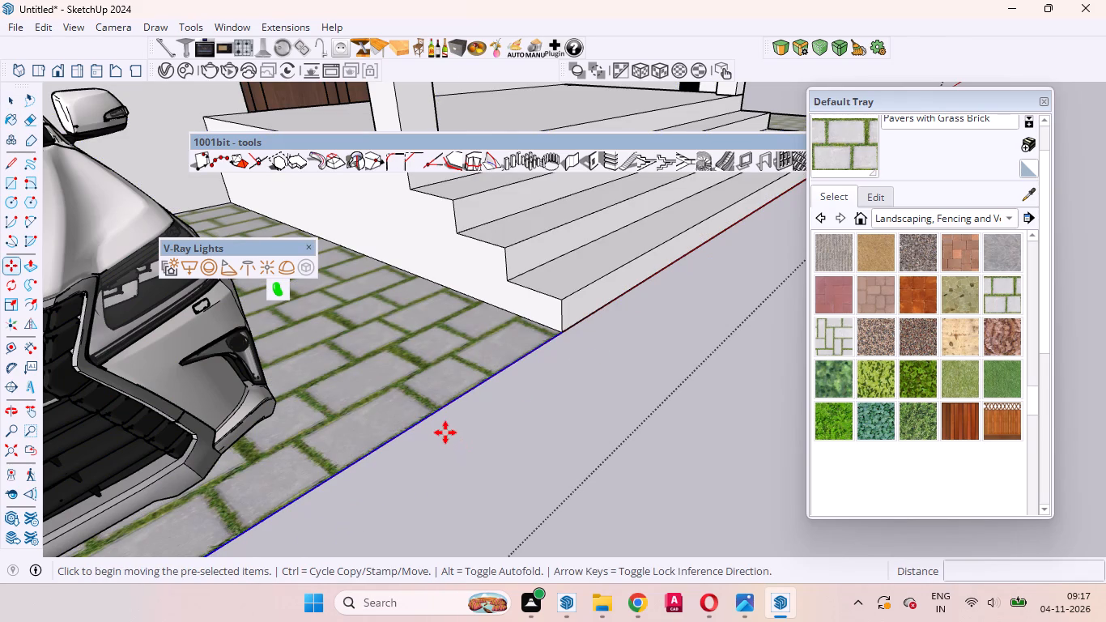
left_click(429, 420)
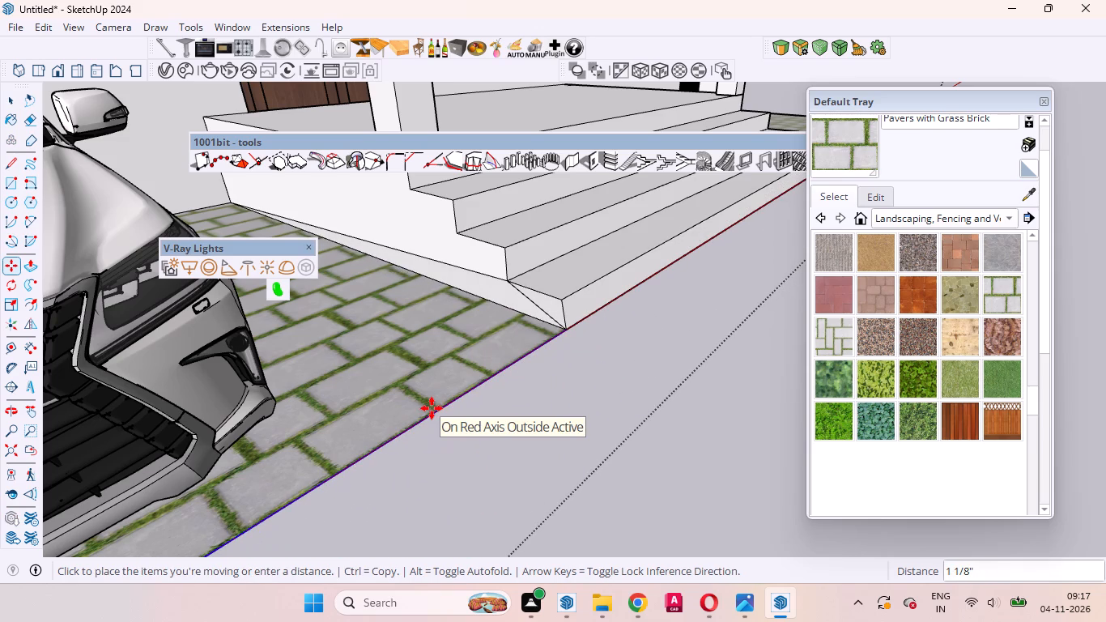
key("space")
Clear the selection and review the whole front facade with the SUV parked under the porch roof.
scroll(432, 409, "down", 5)
middle_click_drag(660, 369, 464, 390)
scroll(522, 375, "down", 7)
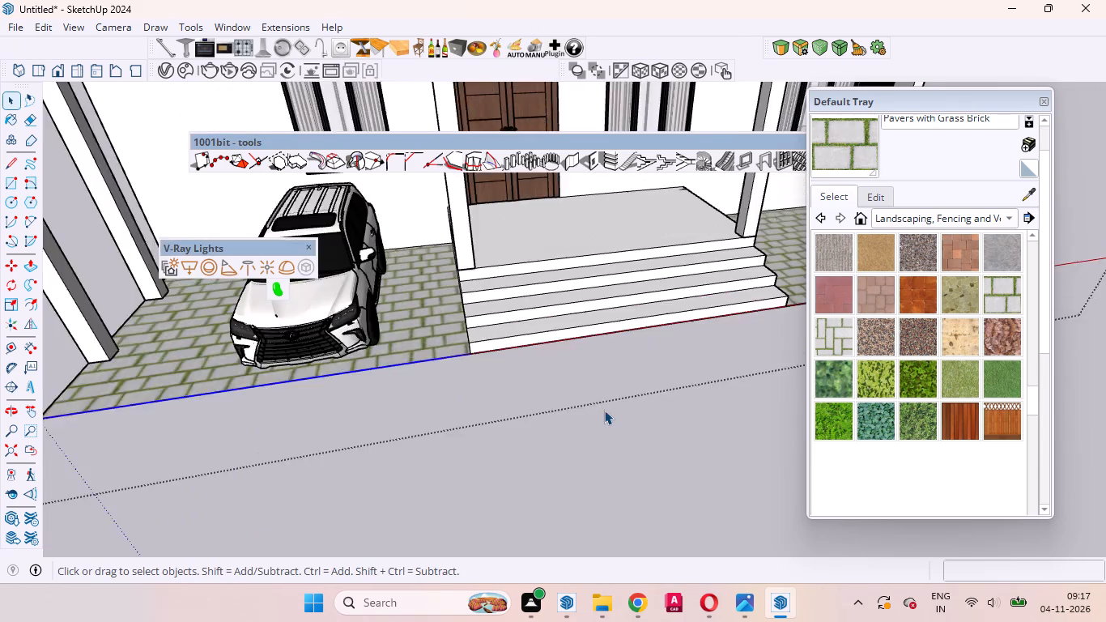
scroll(604, 410, "down", 10)
left_click(527, 458)
middle_click_drag(497, 442, 444, 271)
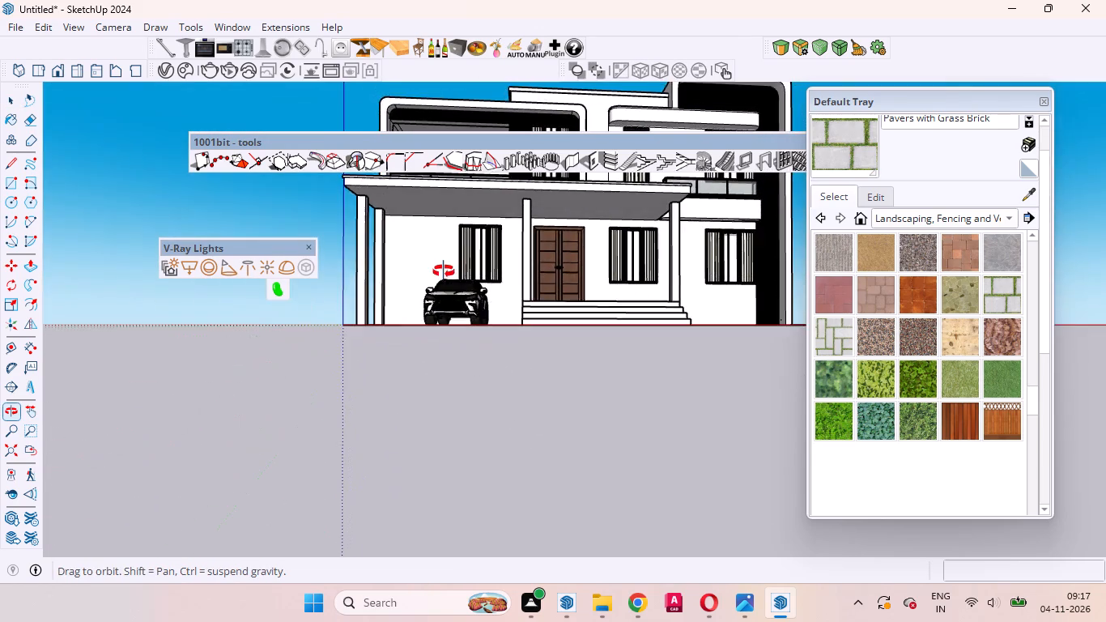
middle_click_drag(444, 271, 458, 334)
scroll(419, 351, "down", 12)
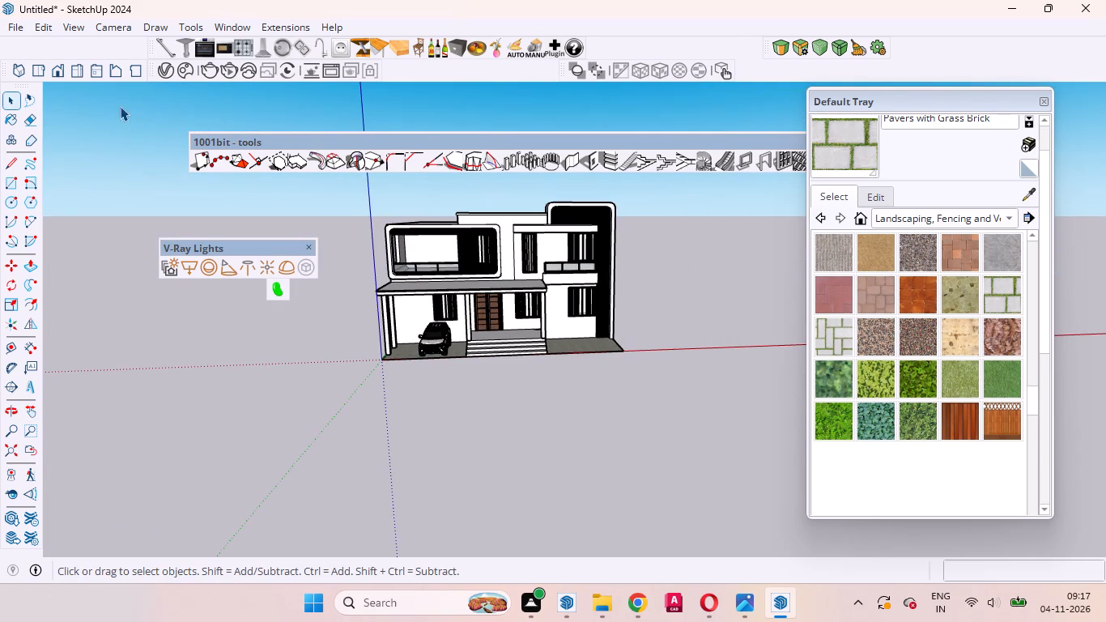
Select the SUV inside the house group and move it about 1' 11 5/8" along the red axis, away from the entrance steps.
left_click(57, 76)
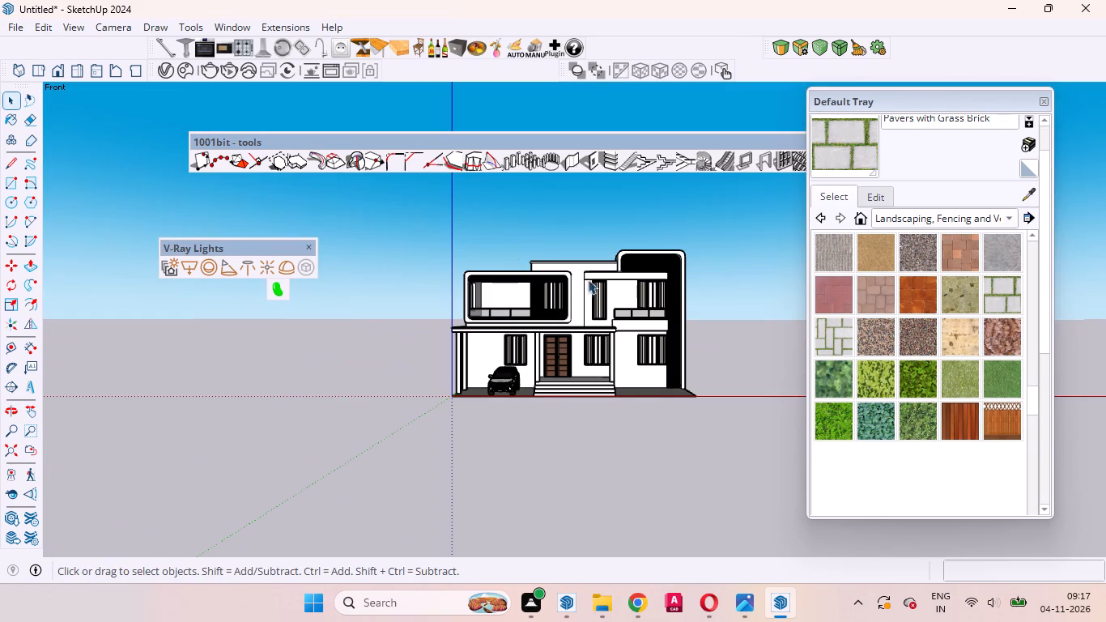
scroll(573, 349, "up", 4)
scroll(731, 244, "up", 1)
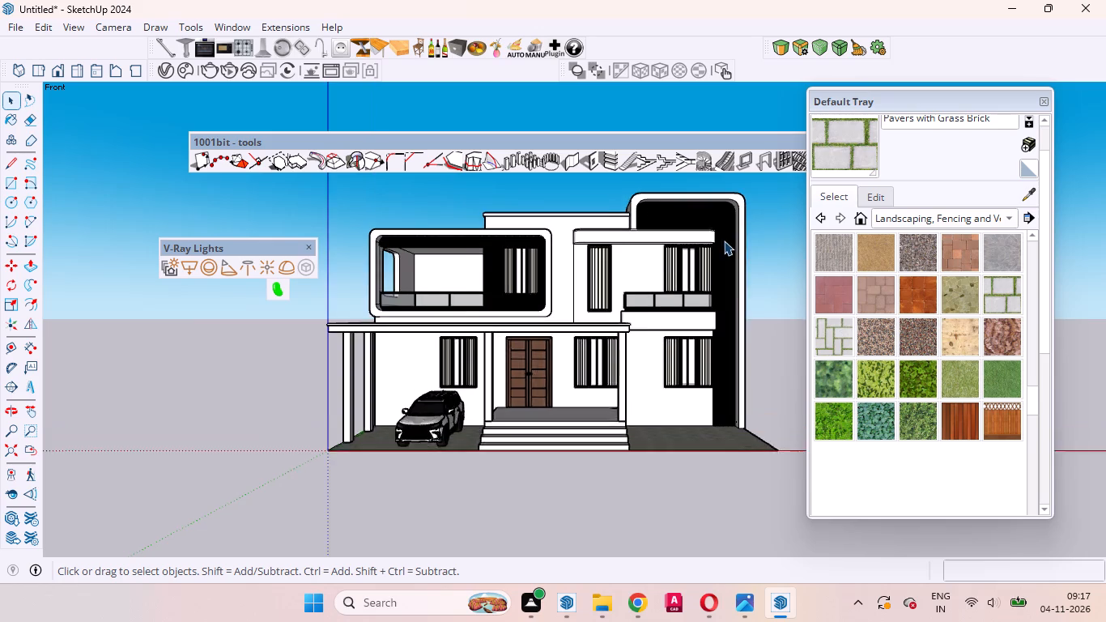
scroll(724, 241, "up", 1)
scroll(381, 410, "up", 3)
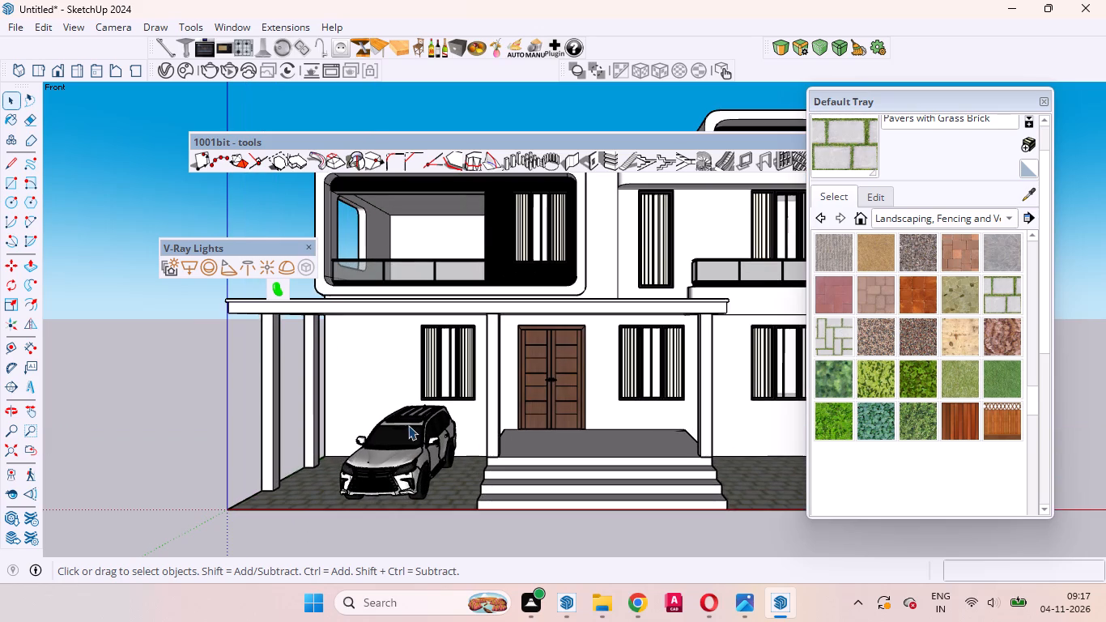
left_click(398, 440)
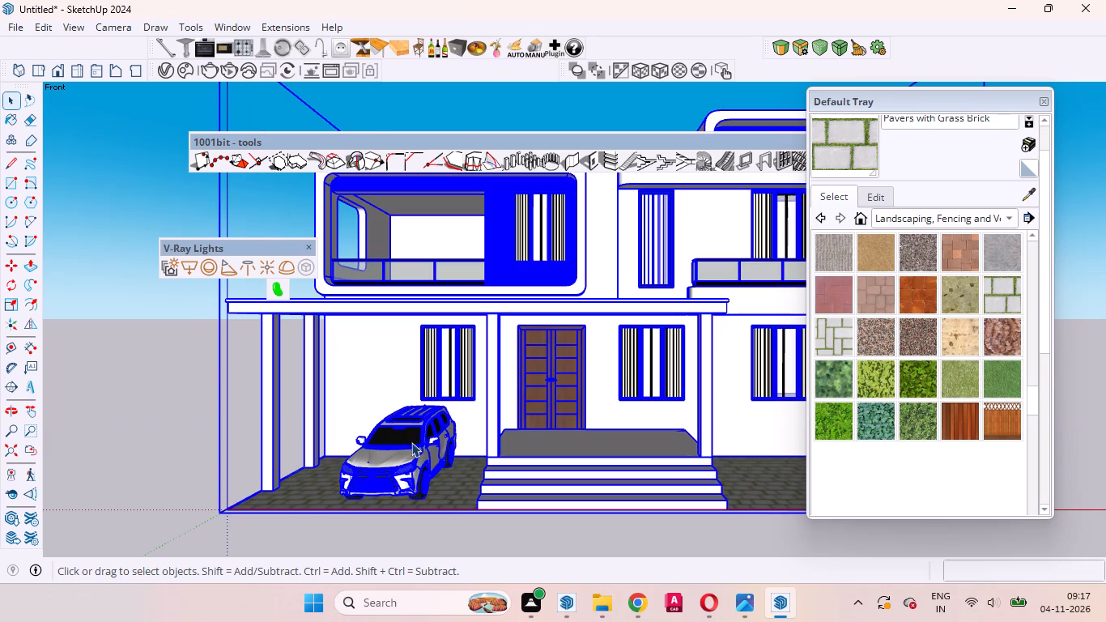
double_click(410, 446)
left_click(406, 448)
middle_click_drag(404, 463, 415, 471)
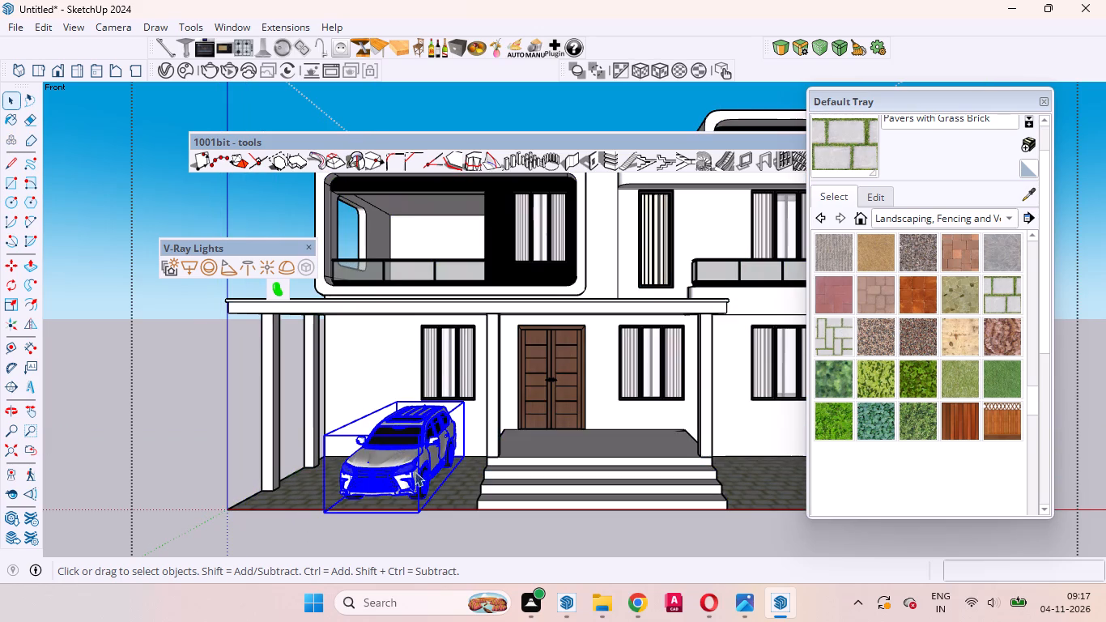
middle_click_drag(415, 471, 470, 490)
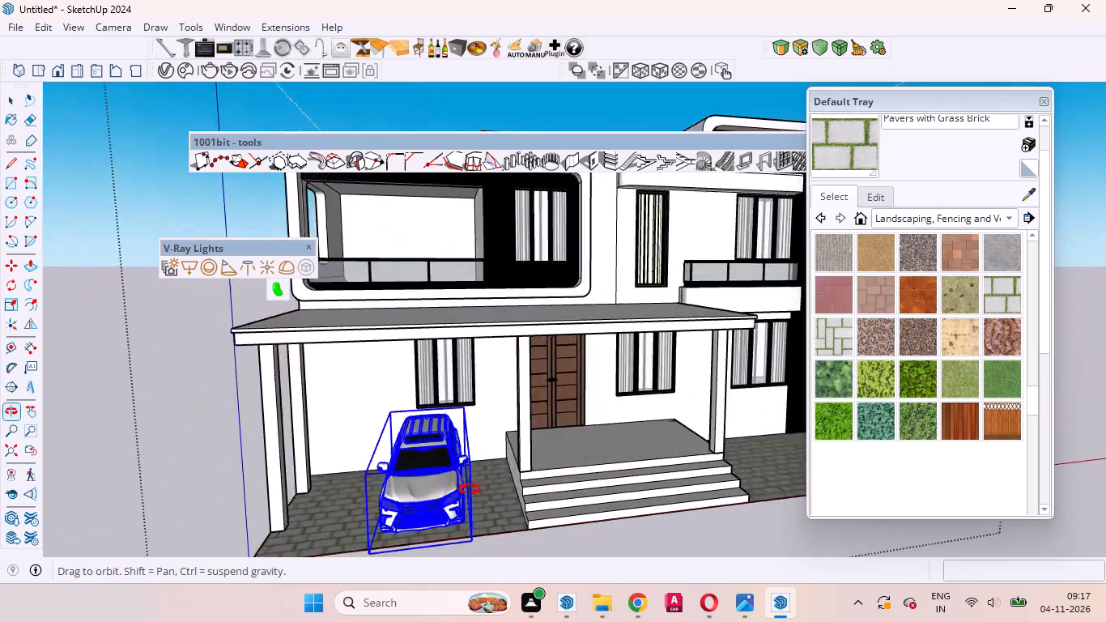
middle_click_drag(470, 490, 465, 471)
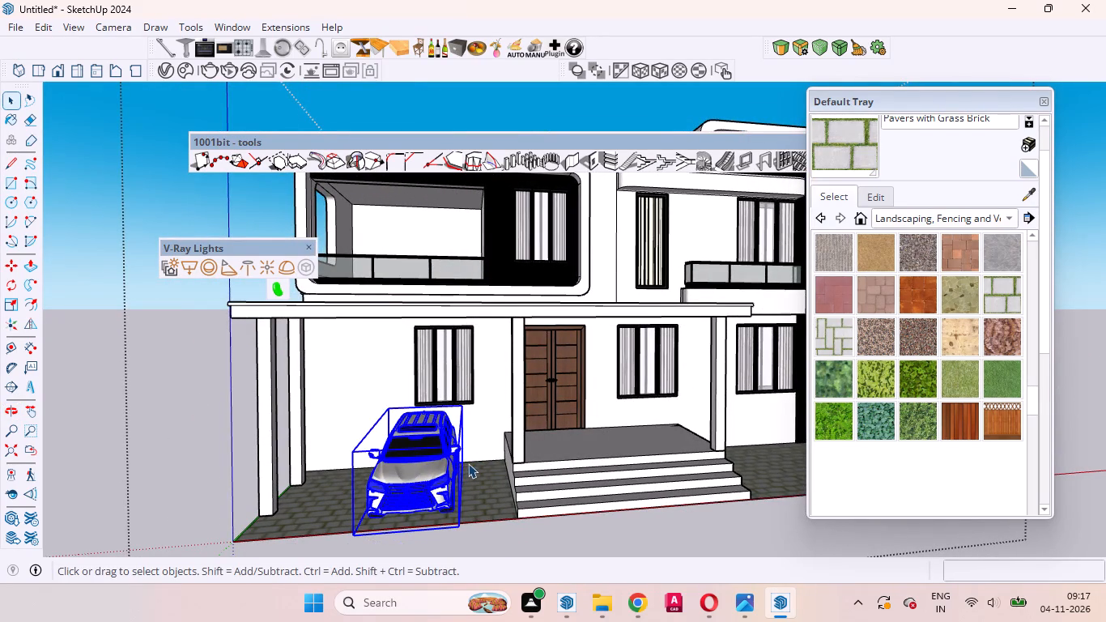
scroll(458, 471, "up", 3)
key("m")
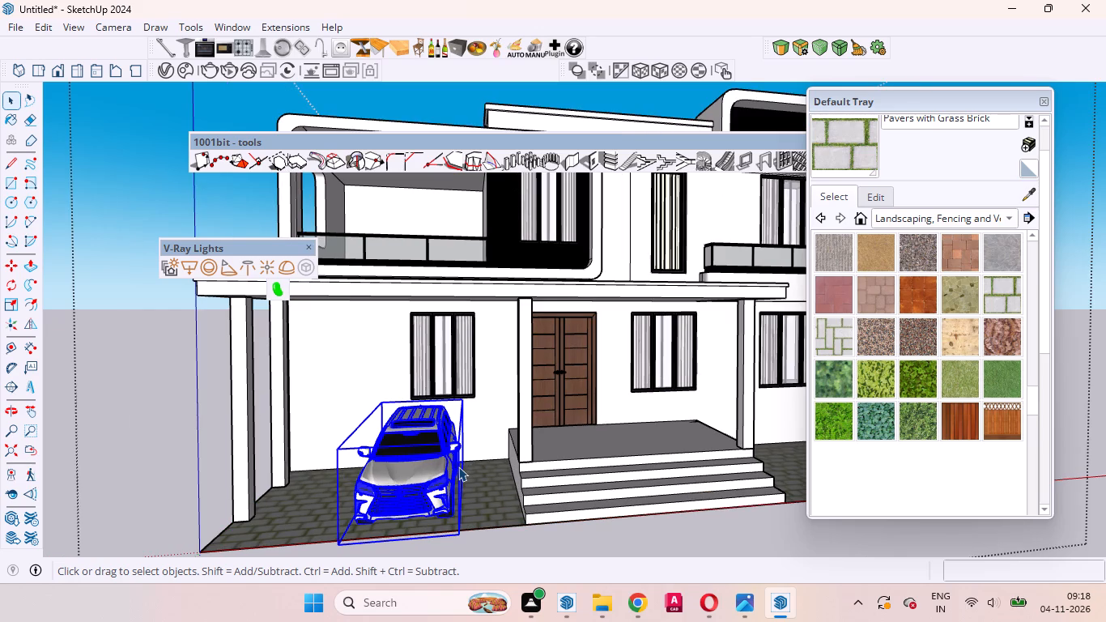
left_click(484, 408)
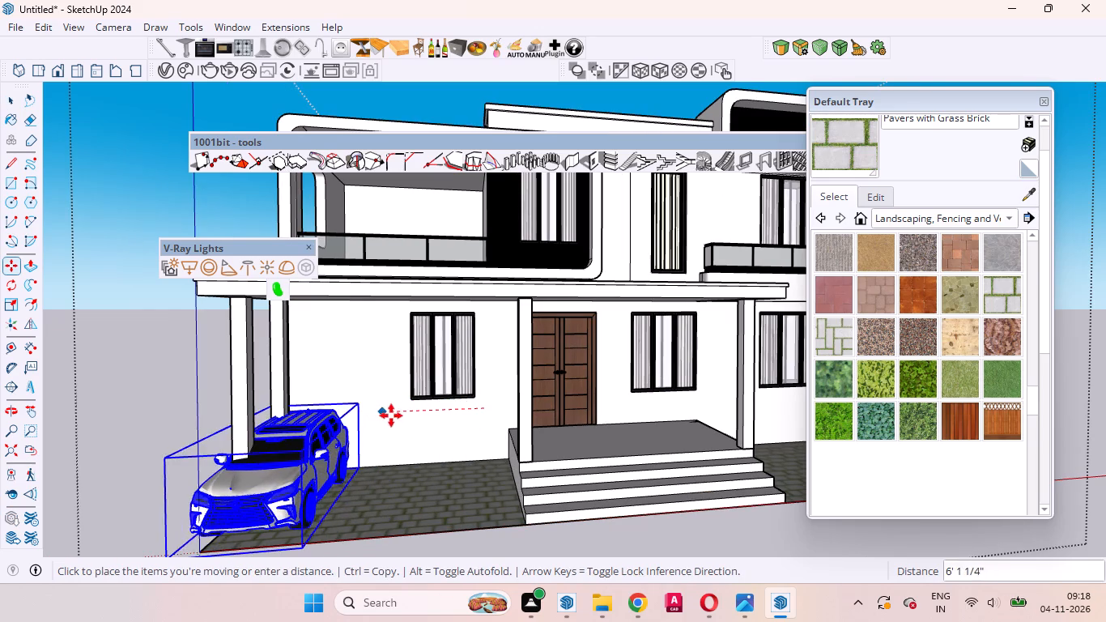
left_click(453, 415)
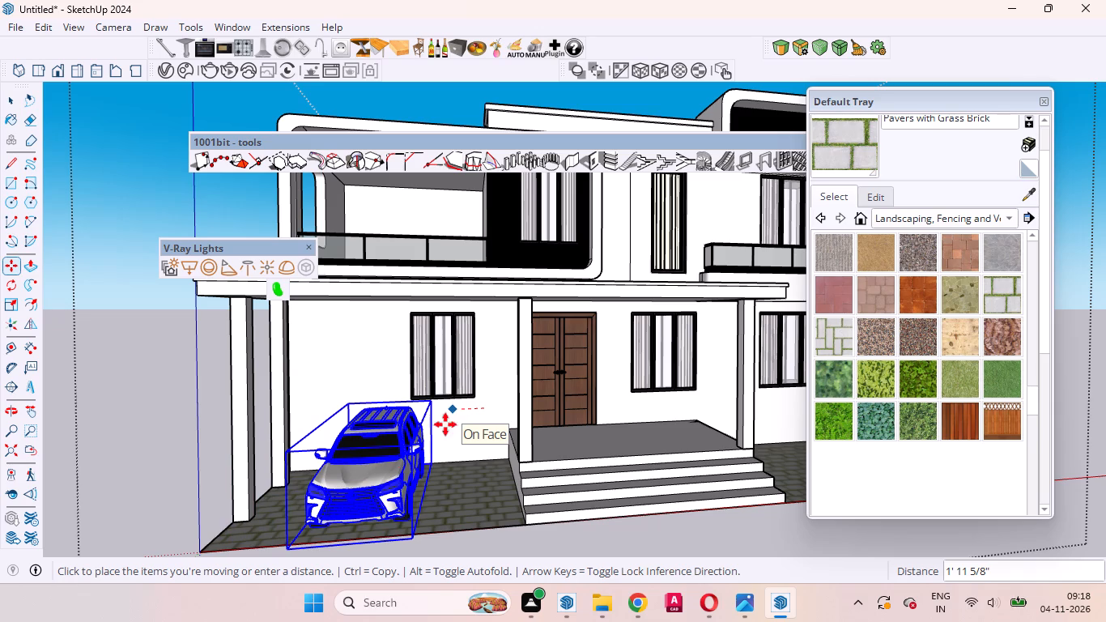
key("space")
left_click(169, 422)
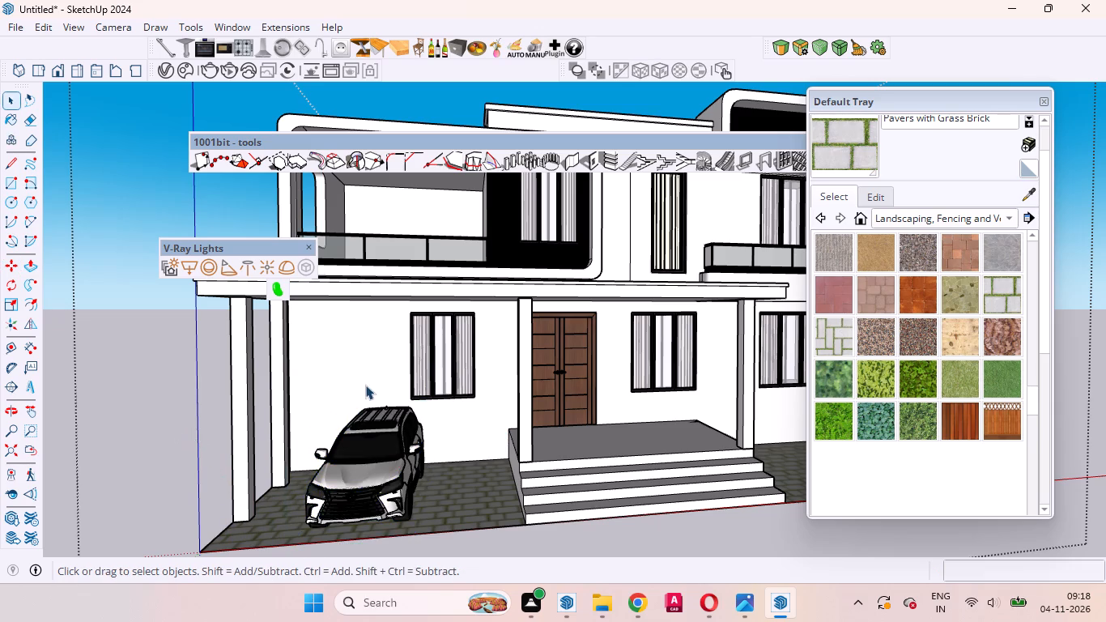
Examine the SUV's new position between the porch columns and the entrance steps from the side, front and low angles.
middle_click_drag(365, 385, 712, 383)
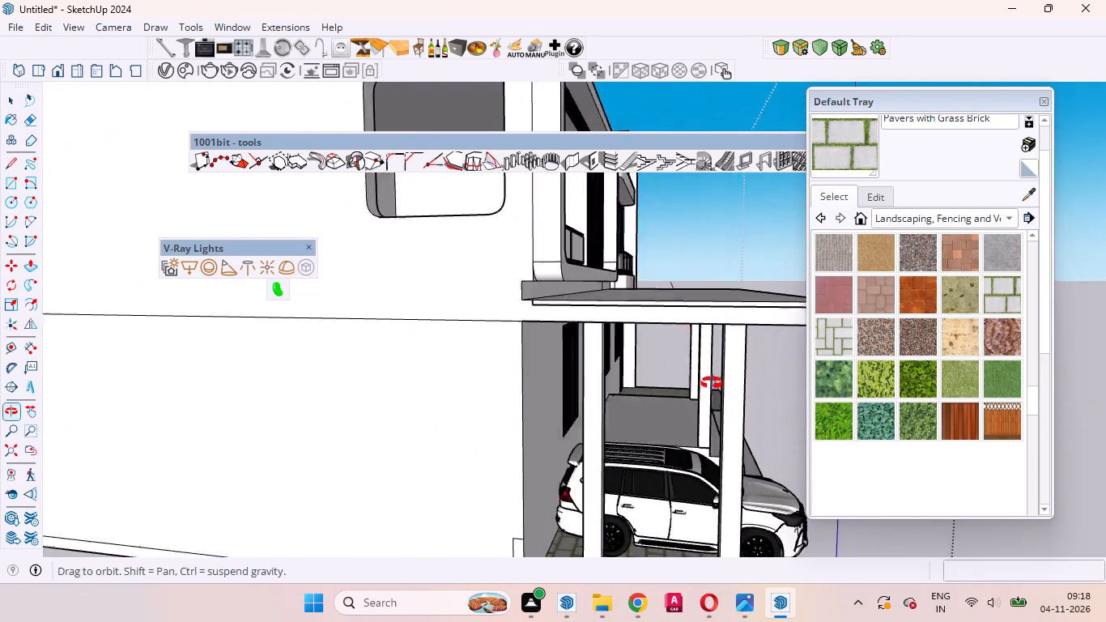
middle_click_drag(712, 383, 368, 370)
scroll(355, 433, "up", 5)
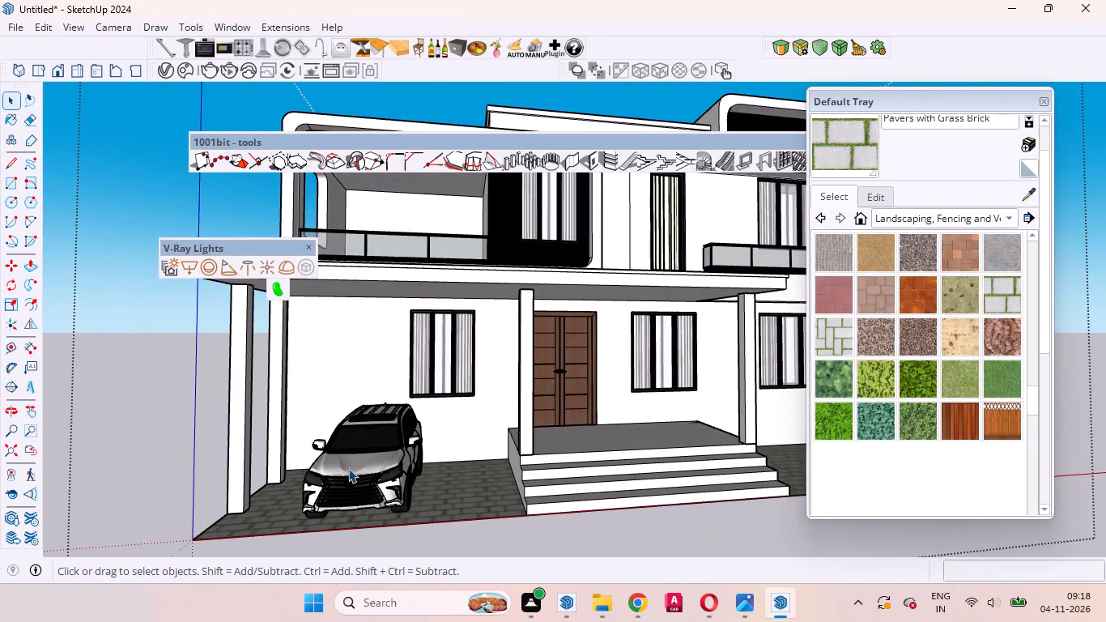
scroll(348, 468, "up", 10)
scroll(350, 372, "down", 4)
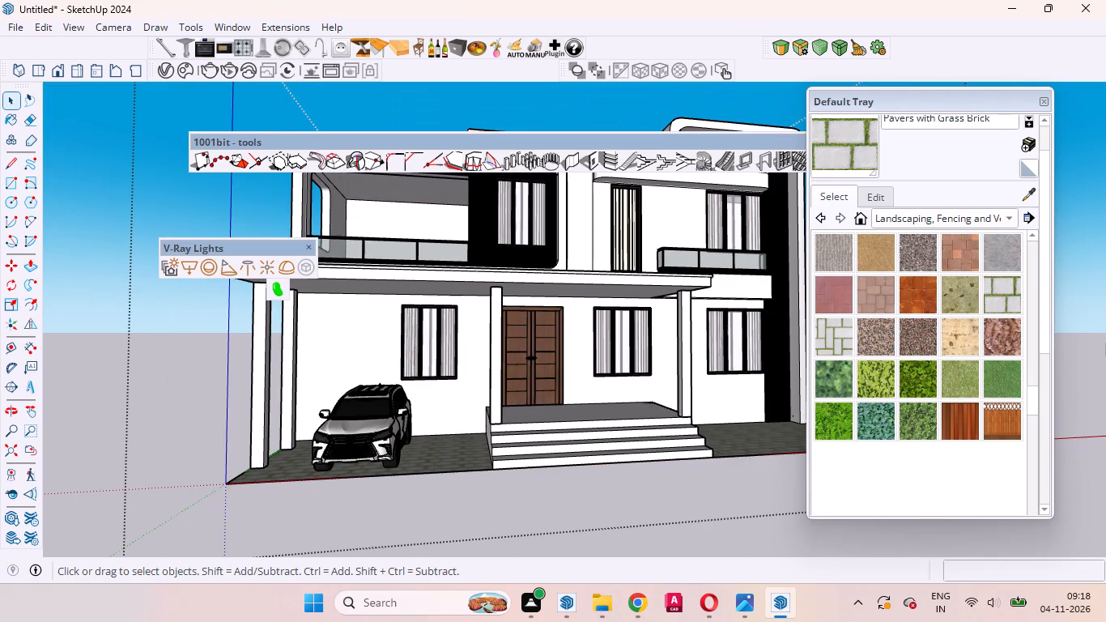
scroll(47, 370, "down", 5)
scroll(215, 423, "up", 18)
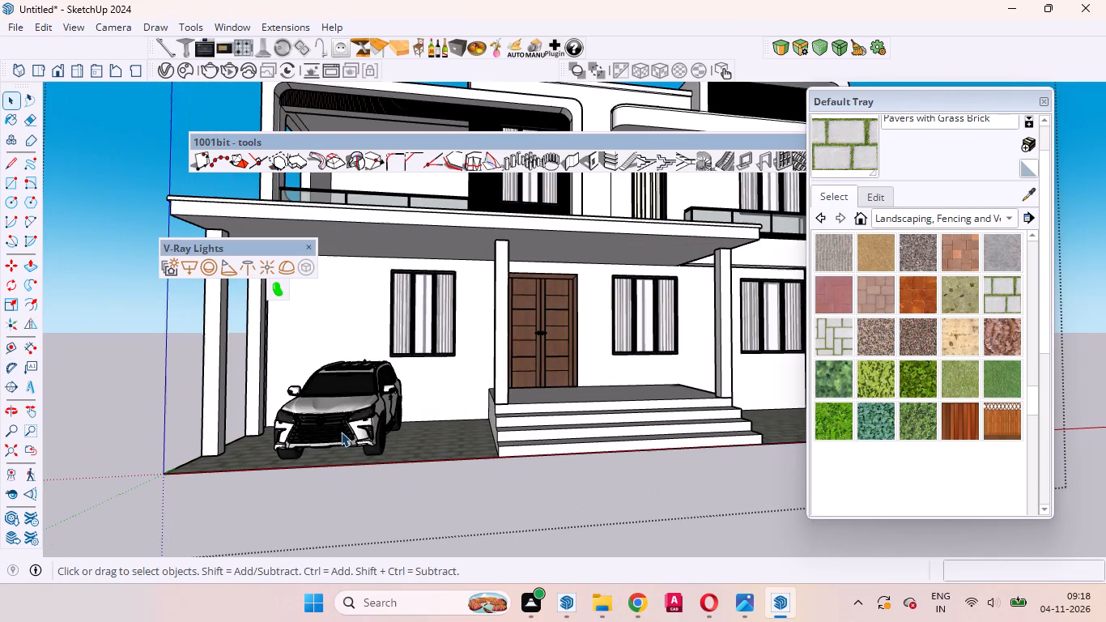
scroll(341, 432, "up", 10)
scroll(283, 361, "up", 16)
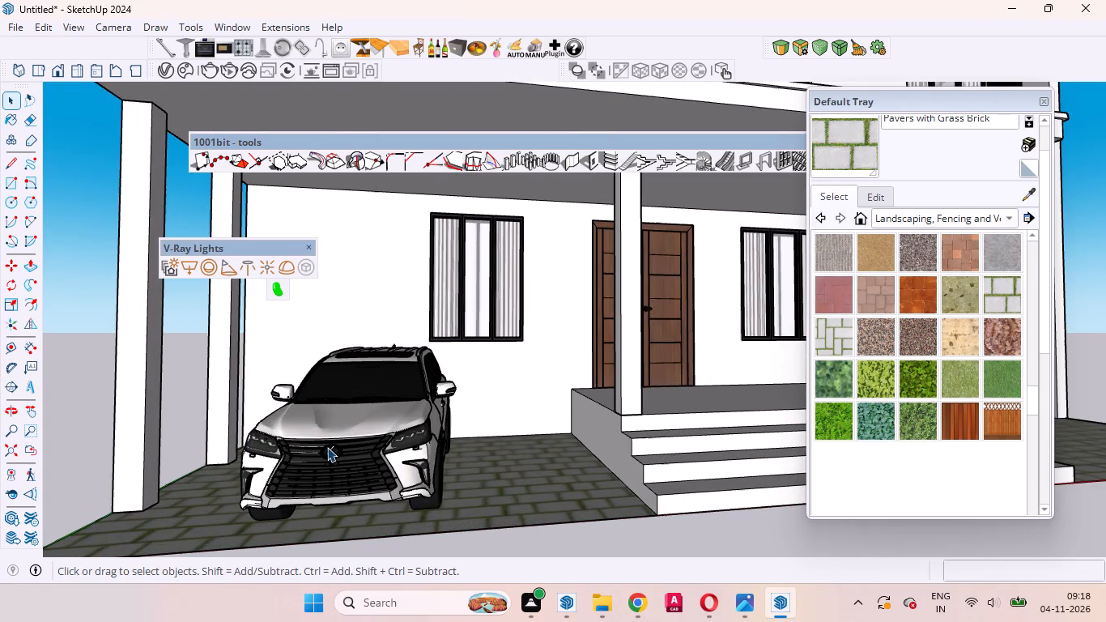
scroll(327, 447, "up", 20)
scroll(327, 447, "up", 3)
middle_click_drag(343, 484, 287, 452)
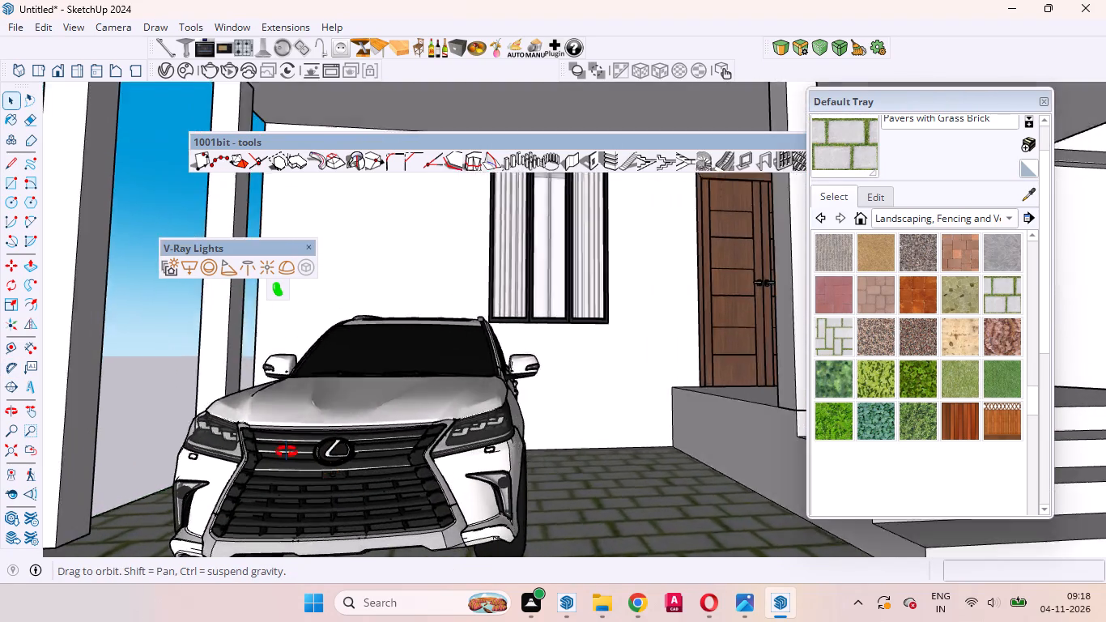
middle_click_drag(287, 452, 23, 369)
scroll(403, 387, "down", 14)
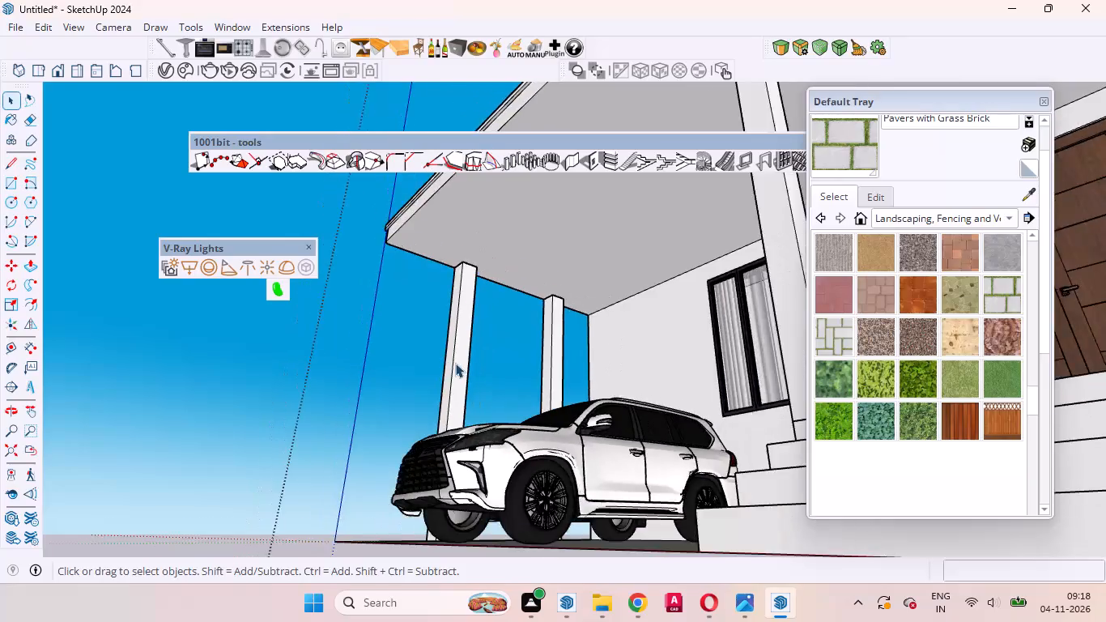
scroll(455, 363, "down", 2)
middle_click_drag(516, 398, 351, 557)
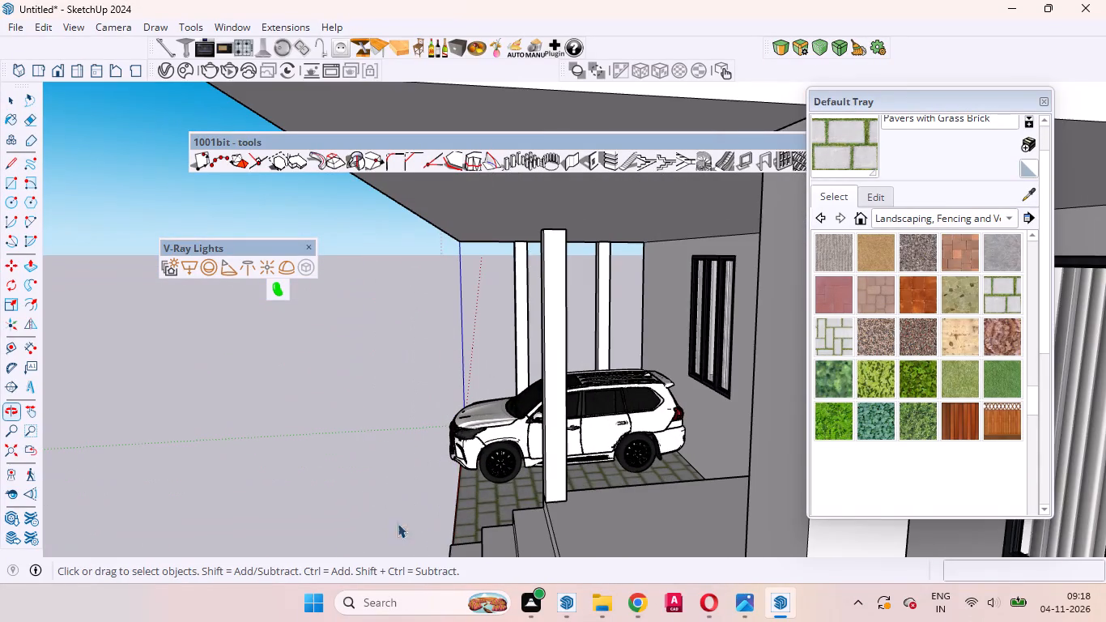
Inspect the SUV up close along its side, wheels and front, checking how it sits on the paving.
scroll(633, 459, "up", 5)
scroll(610, 399, "up", 20)
scroll(610, 399, "up", 1)
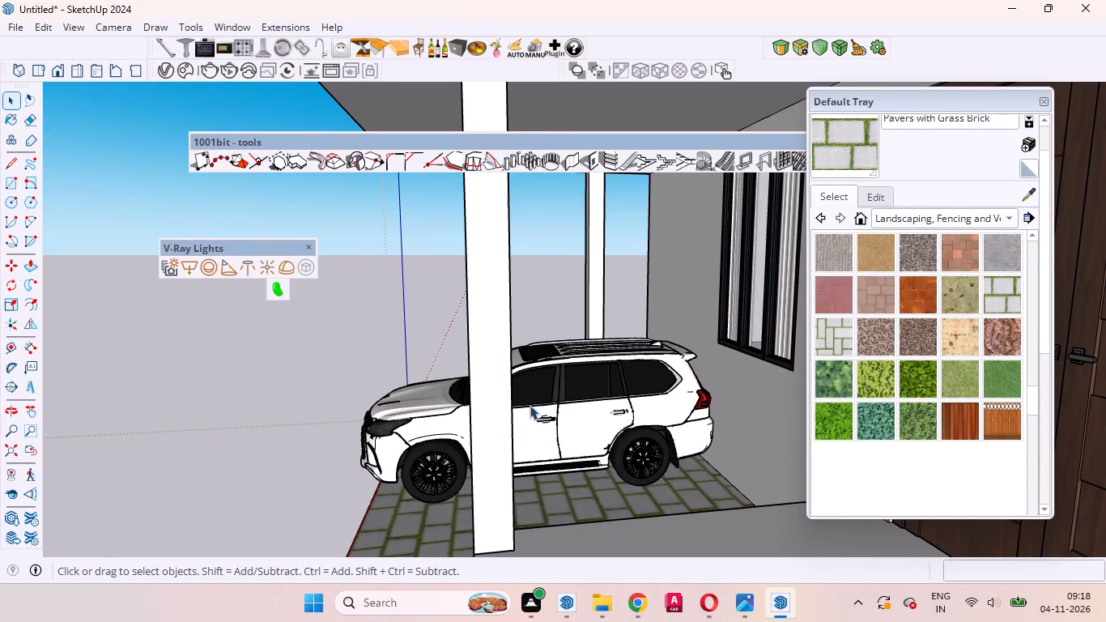
scroll(530, 405, "up", 14)
middle_click_drag(576, 498, 524, 366)
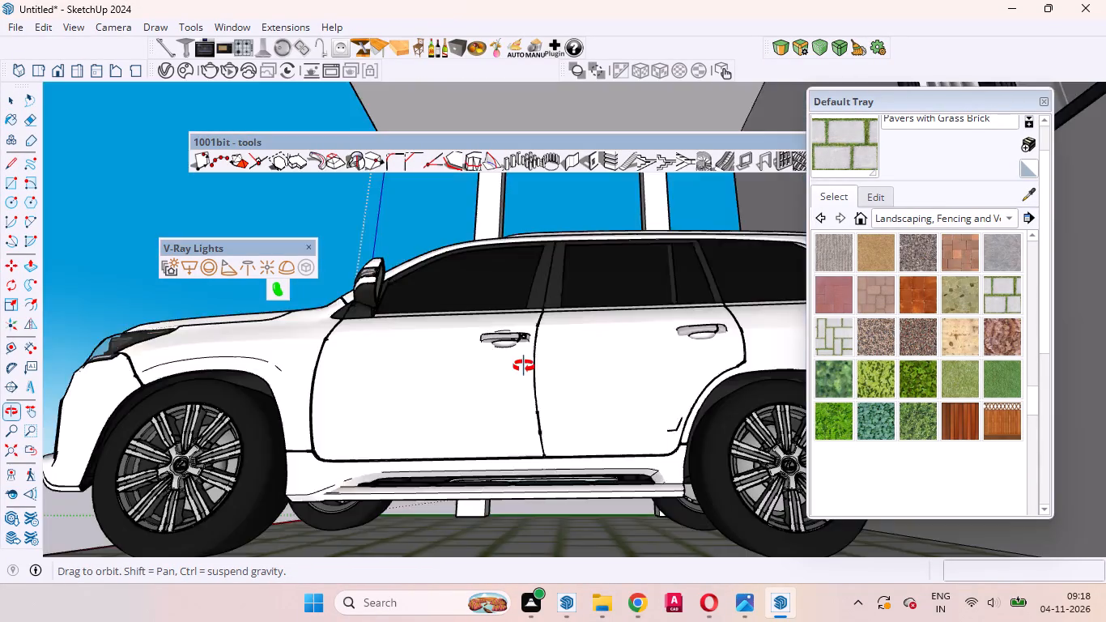
middle_click_drag(524, 366, 722, 317)
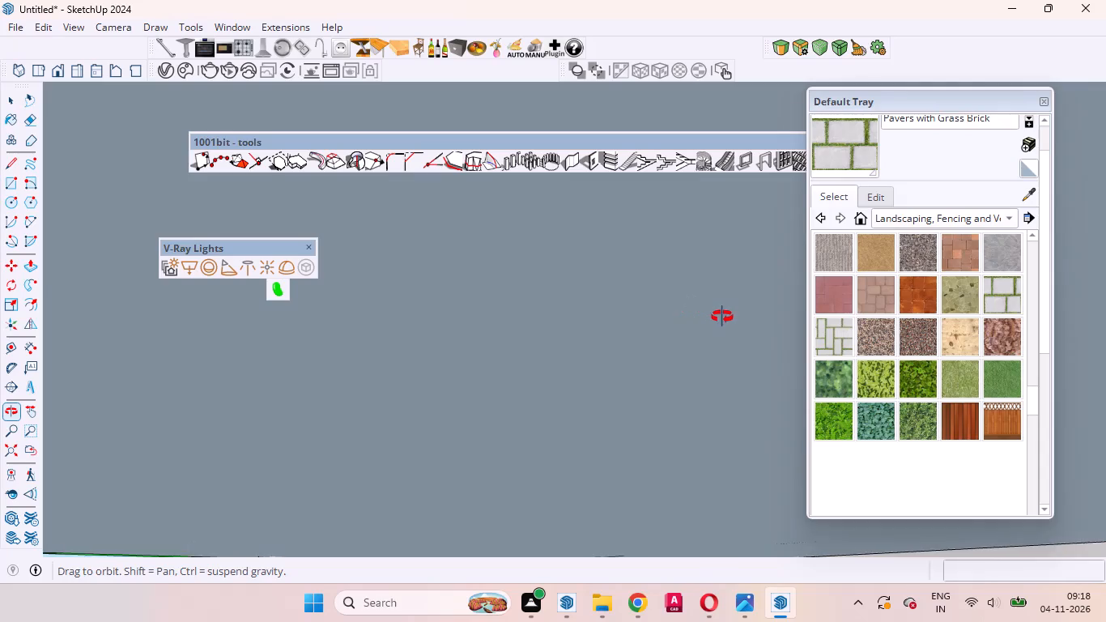
middle_click_drag(722, 317, 805, 354)
scroll(805, 355, "up", 1)
scroll(625, 404, "down", 5)
scroll(551, 413, "down", 2)
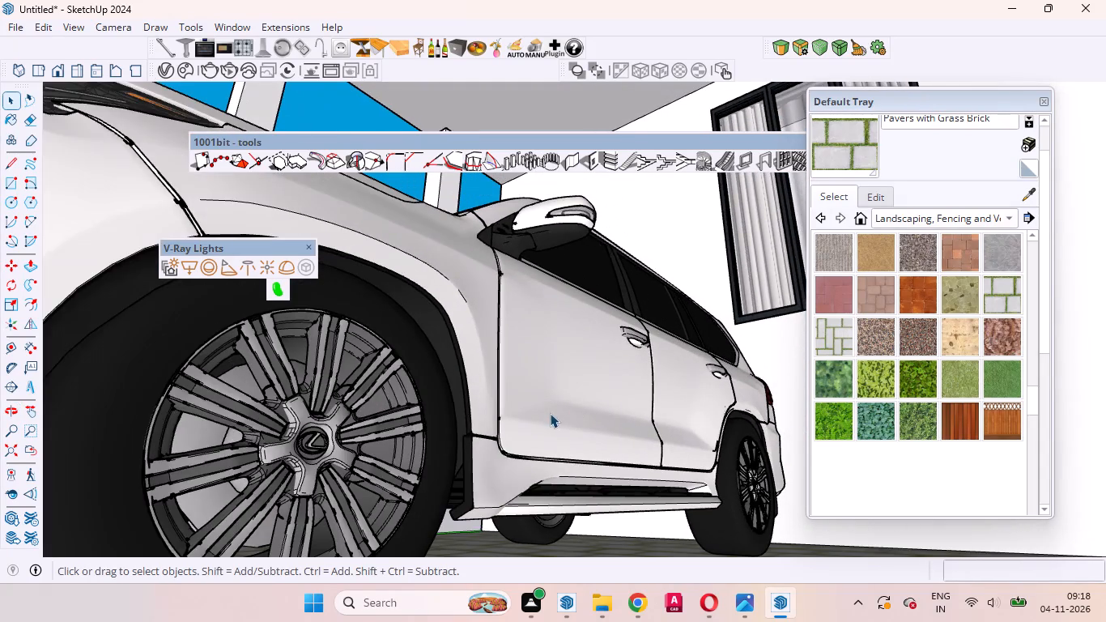
scroll(550, 413, "down", 8)
middle_click_drag(436, 415, 635, 530)
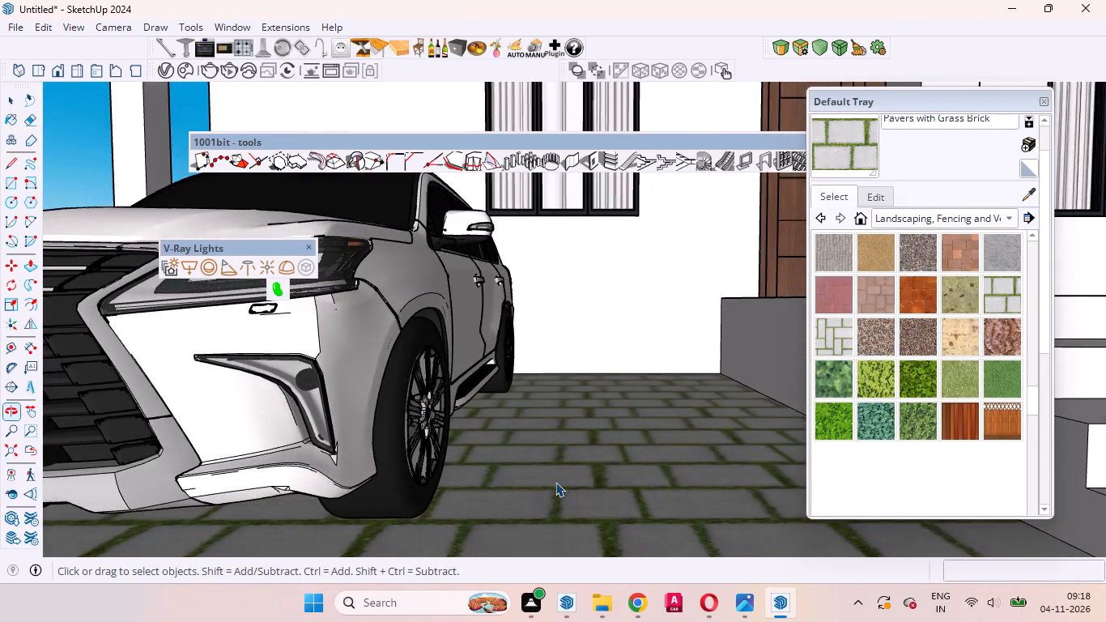
scroll(555, 482, "down", 10)
scroll(359, 452, "up", 1)
middle_click_drag(369, 450, 511, 323)
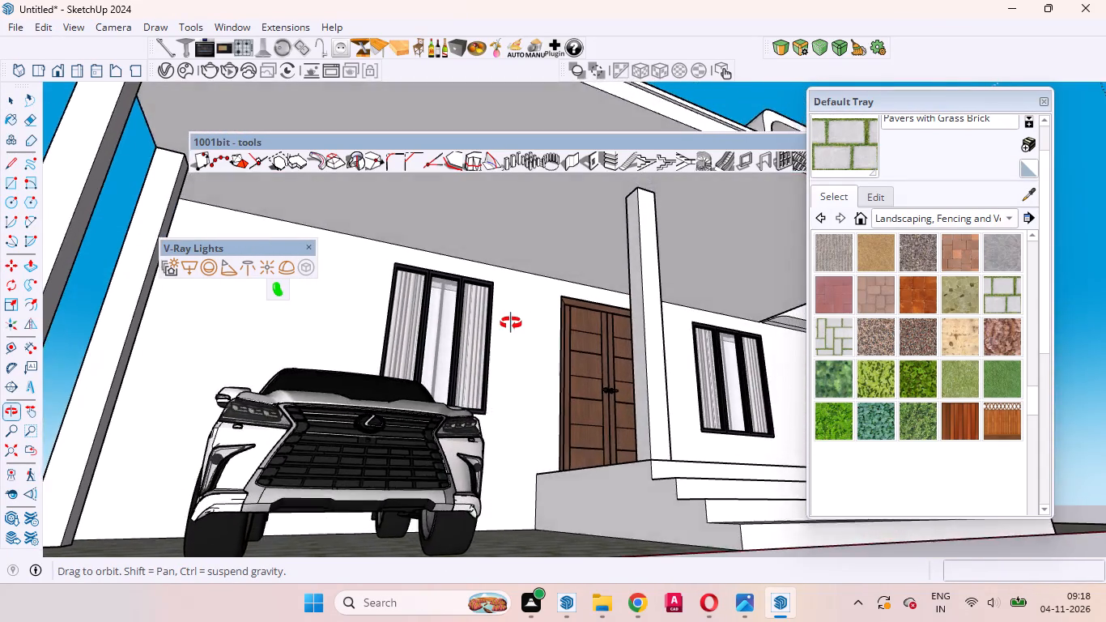
middle_click_drag(511, 323, 317, 410)
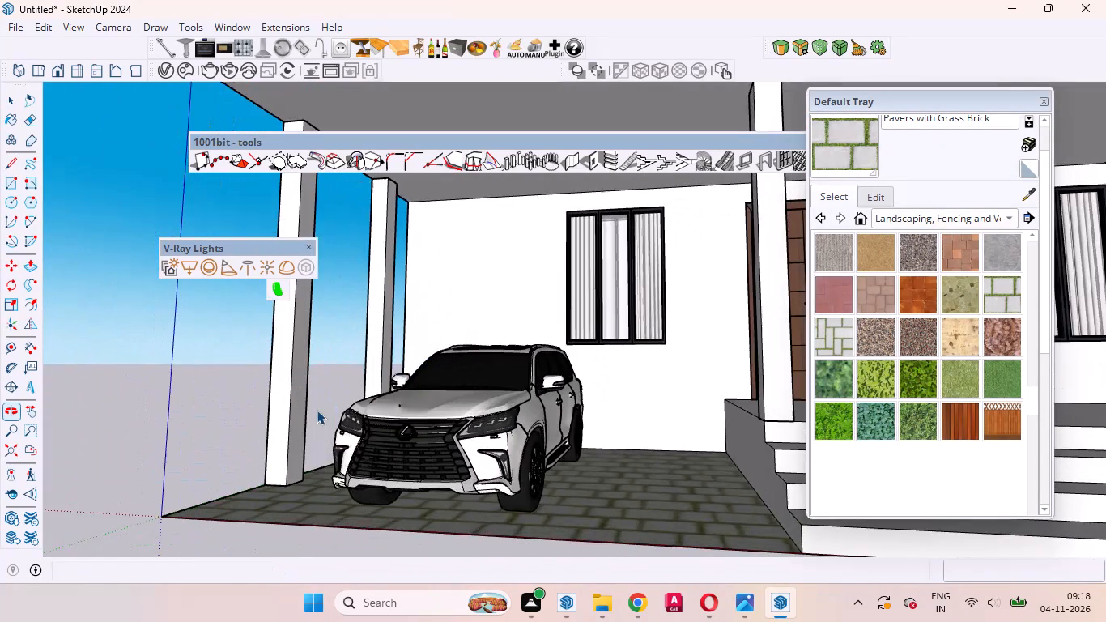
Review the front facade with the parked SUV from a distance, and the porch and paving from a raised angle.
scroll(318, 411, "down", 1)
scroll(318, 411, "up", 1)
scroll(318, 411, "down", 20)
scroll(318, 411, "down", 10)
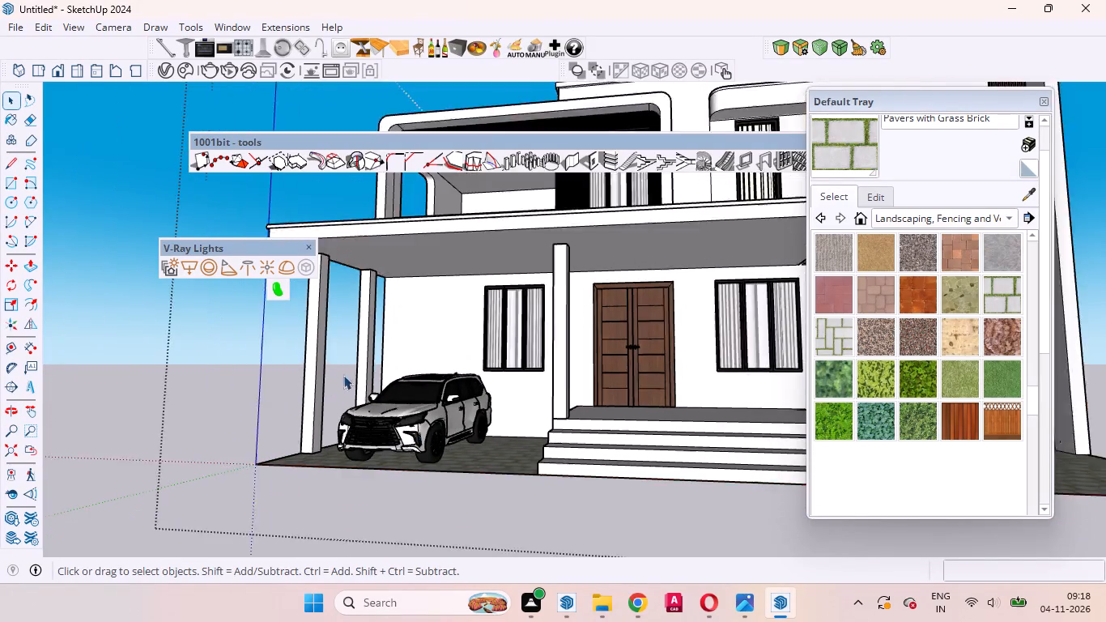
scroll(343, 375, "down", 1)
scroll(488, 317, "down", 6)
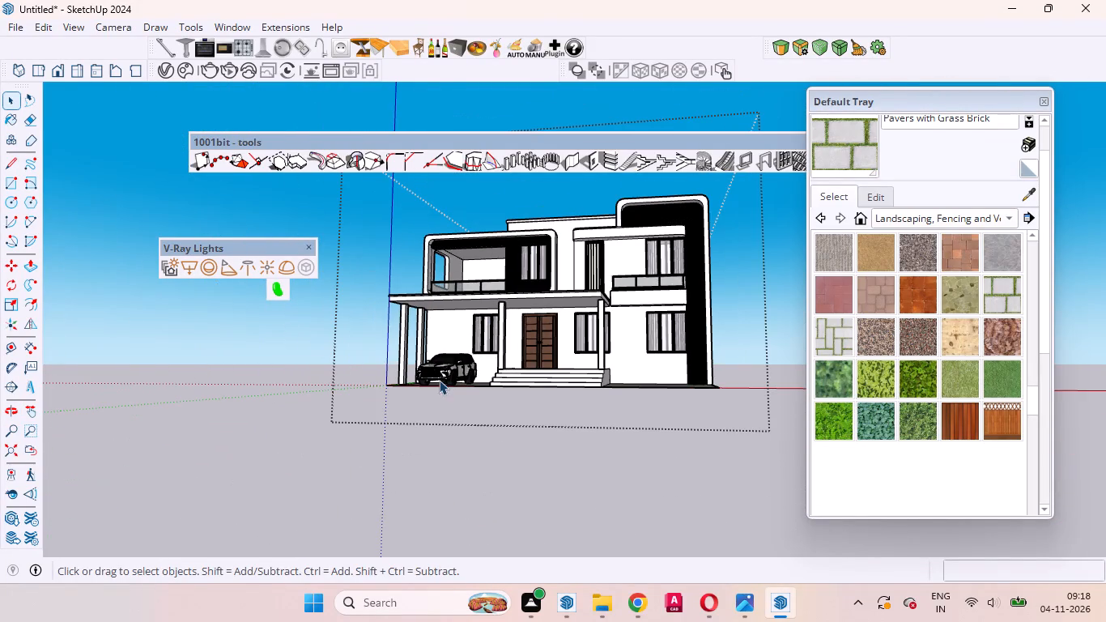
middle_click_drag(438, 382, 564, 496)
scroll(438, 382, "up", 1)
scroll(499, 340, "up", 5)
scroll(443, 229, "up", 6)
scroll(464, 257, "up", 16)
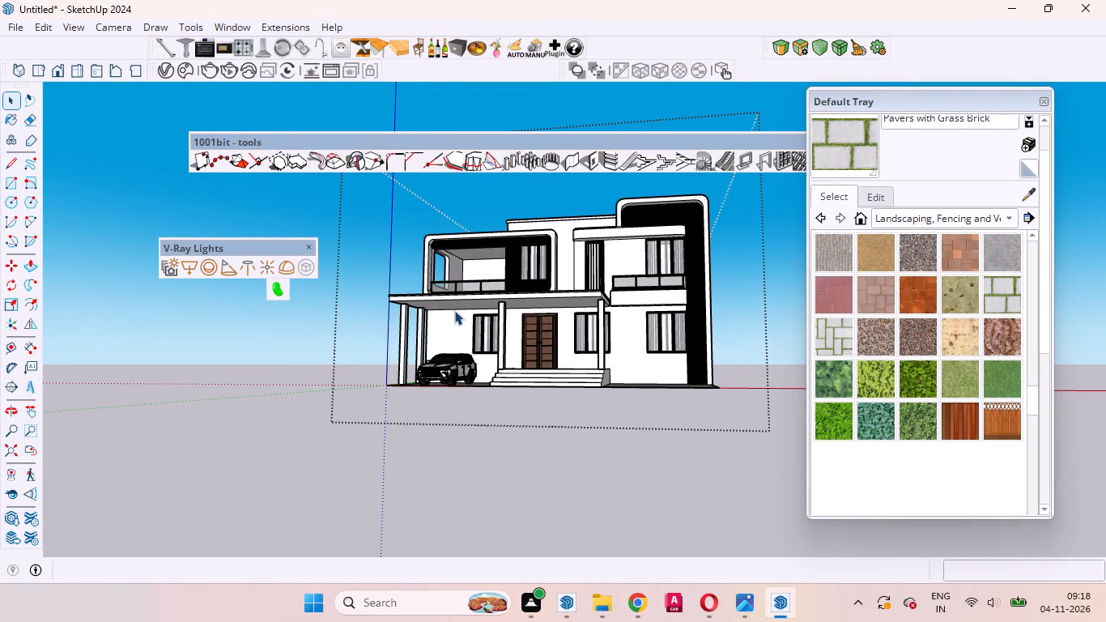
scroll(454, 310, "up", 17)
scroll(454, 326, "down", 5)
middle_click_drag(453, 343, 507, 371)
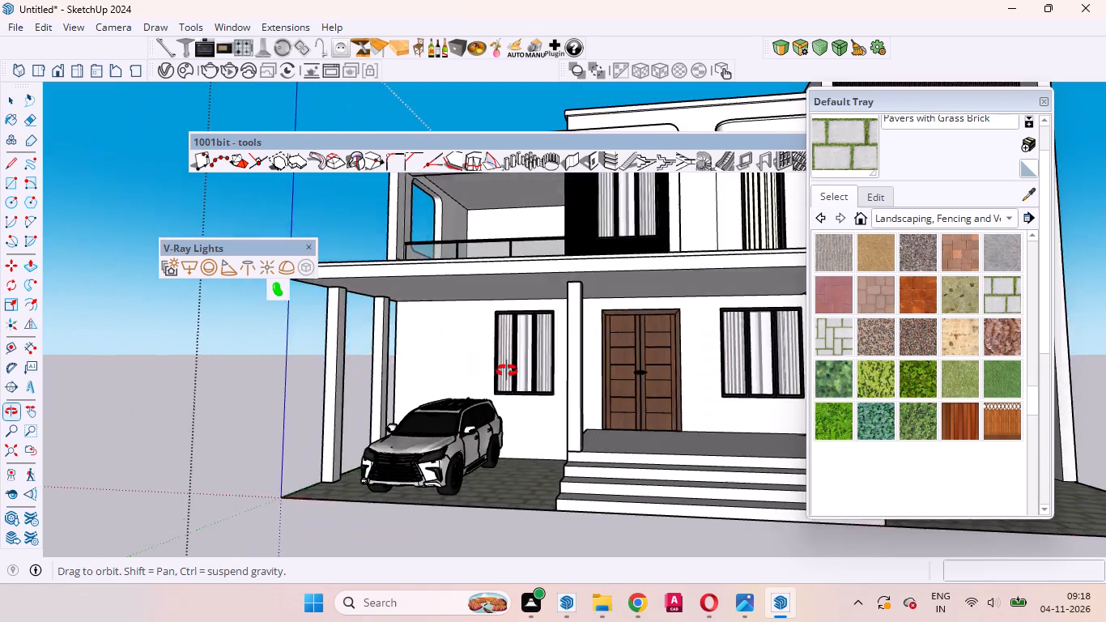
middle_click_drag(507, 371, 527, 428)
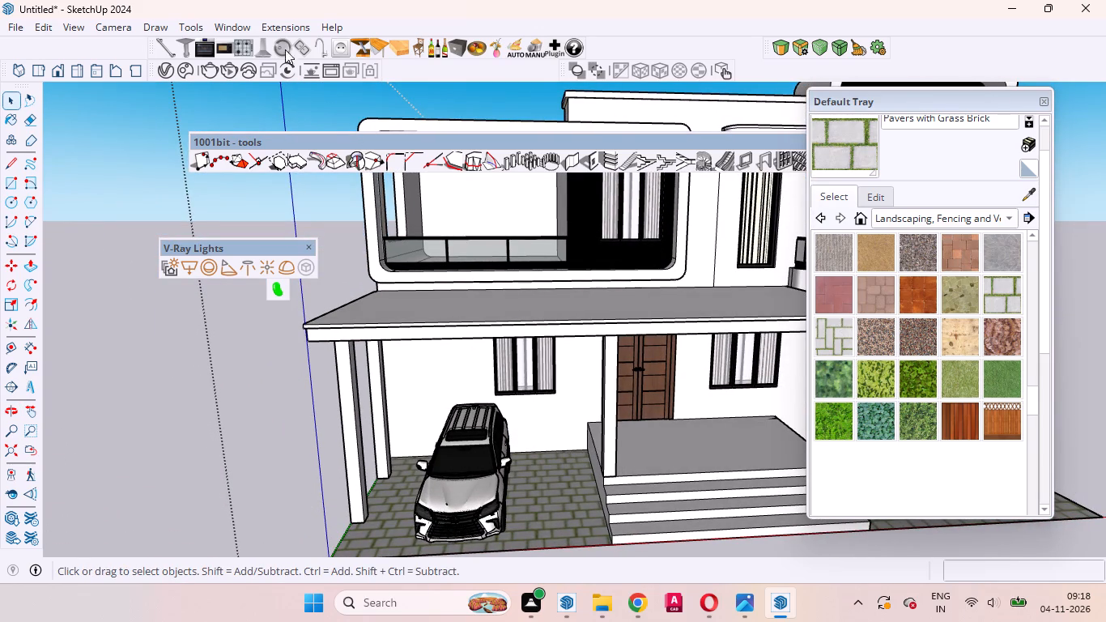
Search 3D Warehouse for plants, replacing the earlier cars search term.
left_click(230, 28)
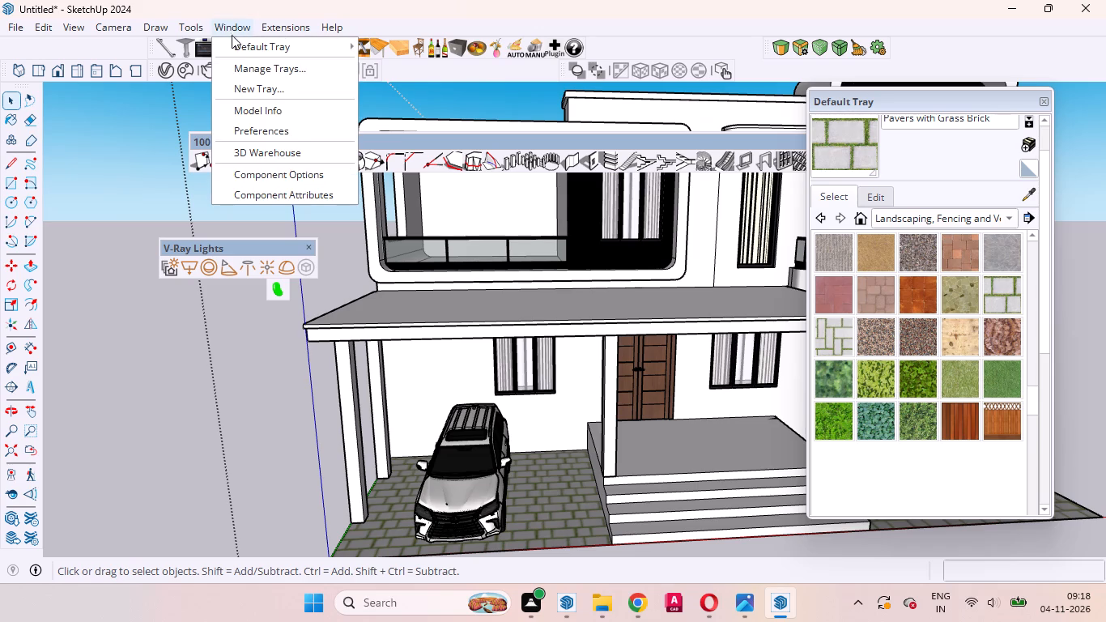
left_click(254, 154)
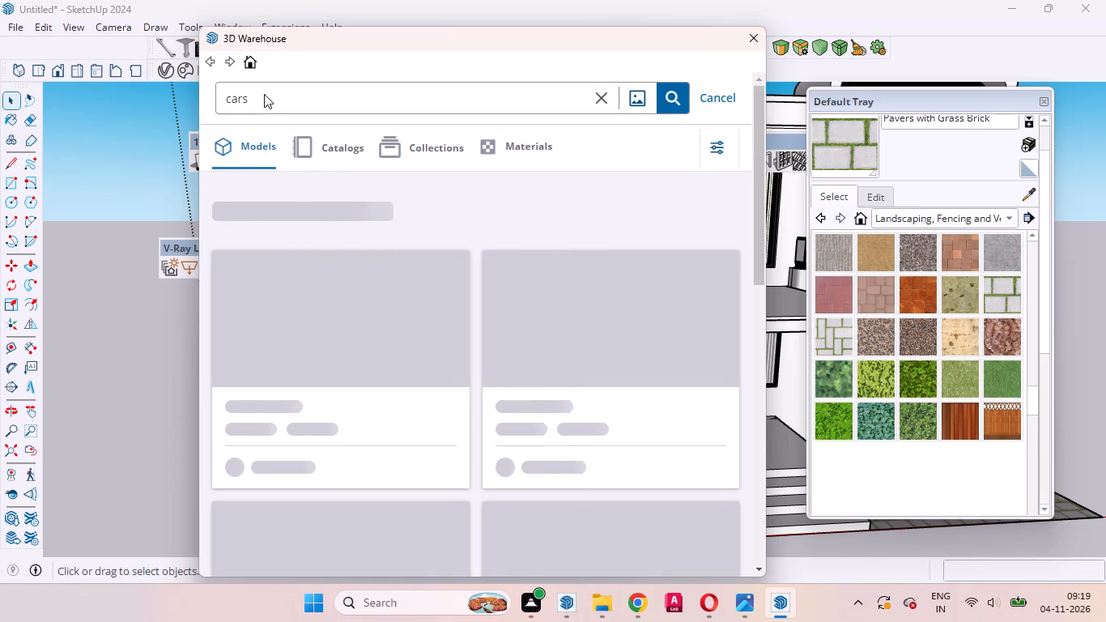
left_click(264, 94)
left_click(262, 101)
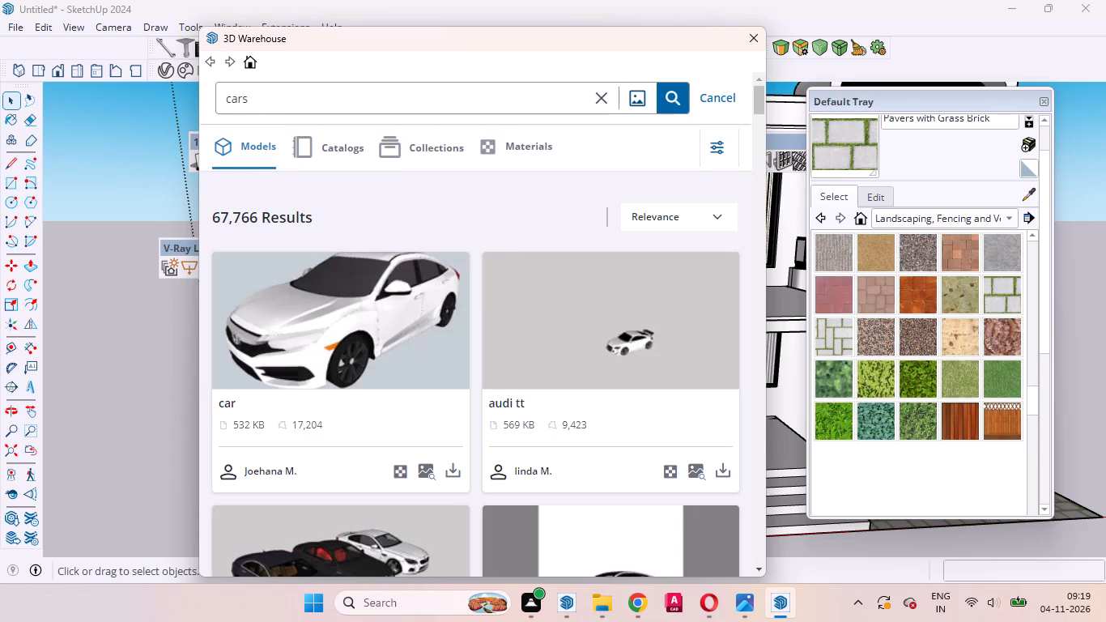
key("BackSpace")
key("BackSpace")
key("BackSpace")
key("BackSpace")
type("plant")
key("s")
key("Return")
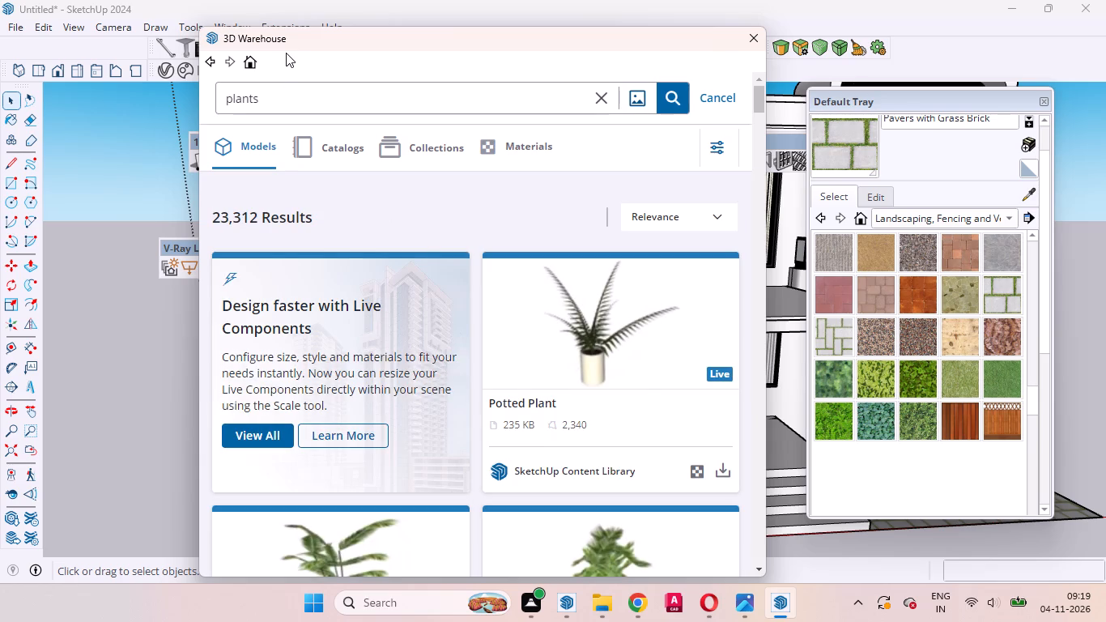
Find the 17 MB Plants model with five potted plants in the results and download it directly into the house model.
scroll(371, 229, "down", 2)
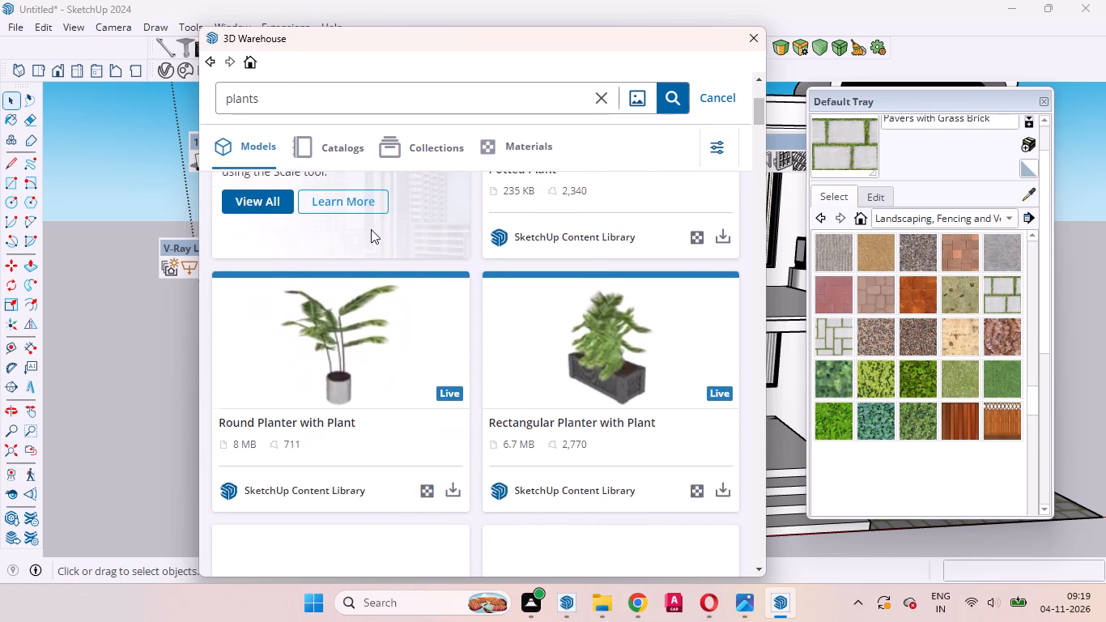
scroll(371, 229, "down", 3)
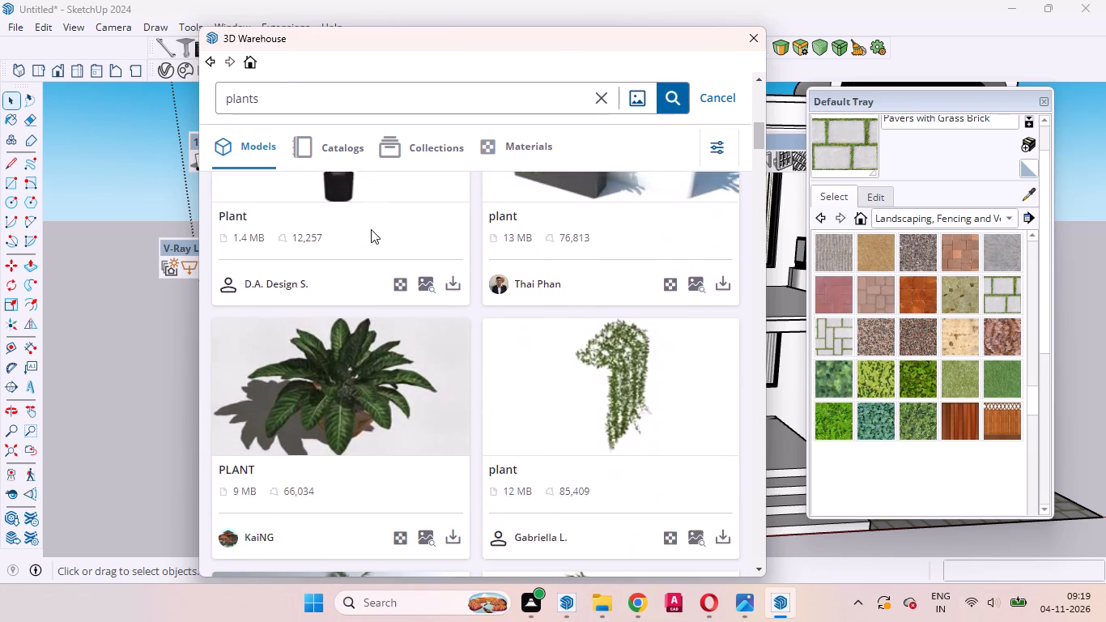
scroll(371, 229, "down", 1)
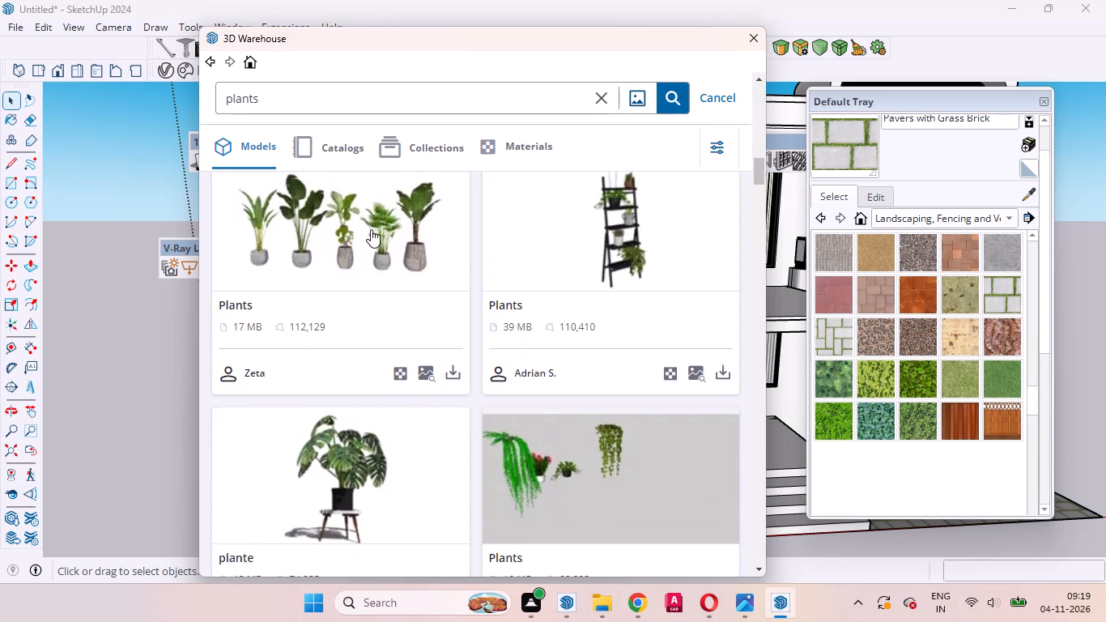
scroll(371, 229, "down", 1)
left_click(453, 377)
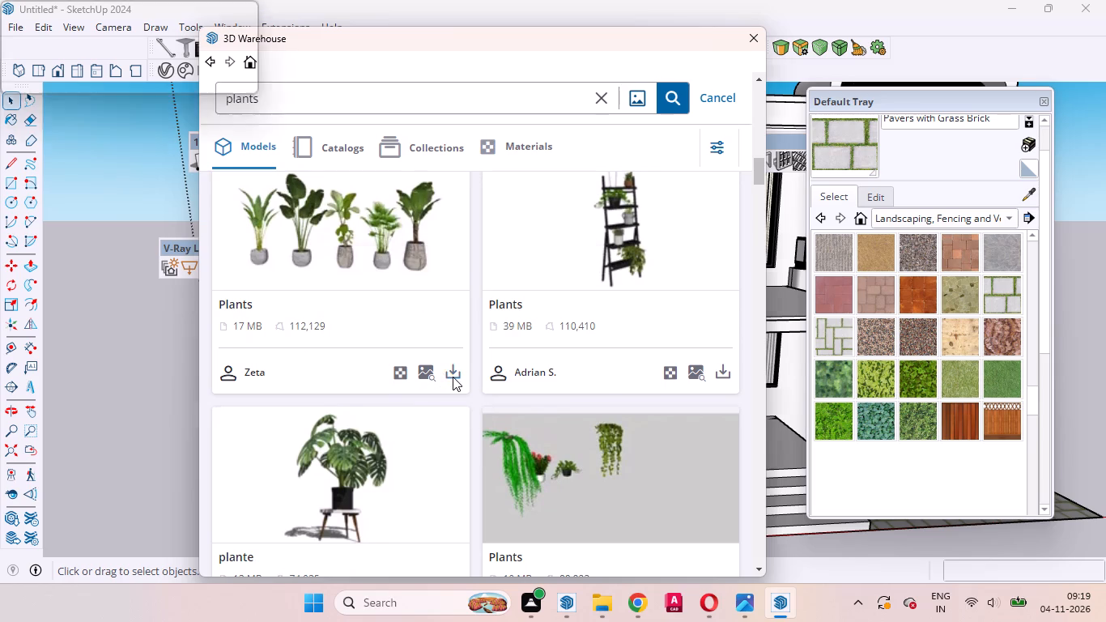
left_click(429, 322)
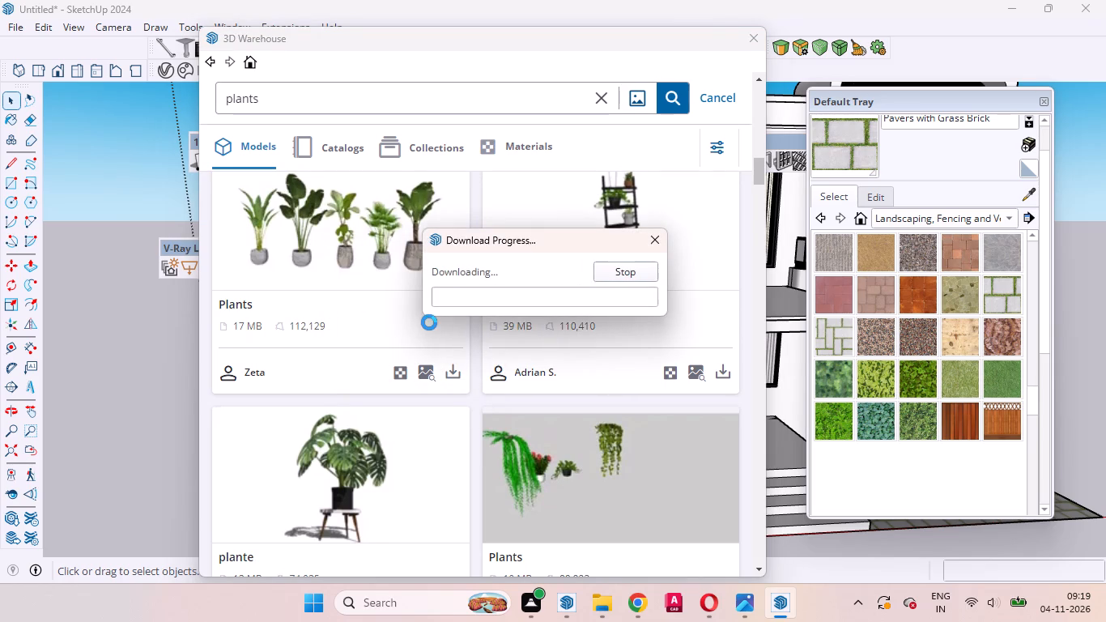
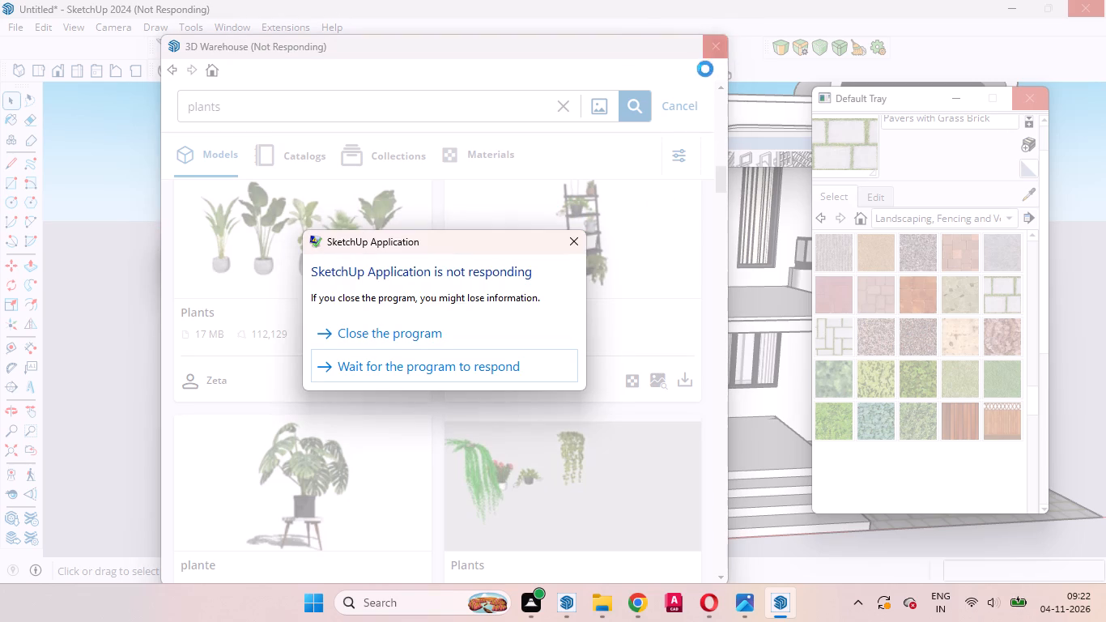
Choose to wait for the unresponsive program to respond instead of closing it, keeping the Plants model download going.
left_click(504, 375)
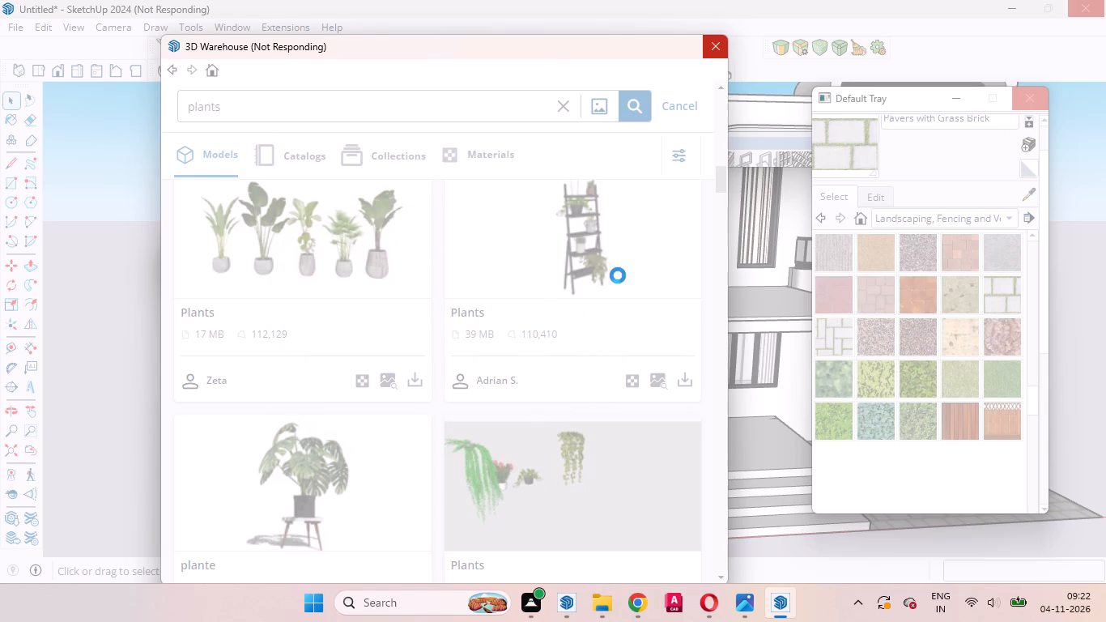
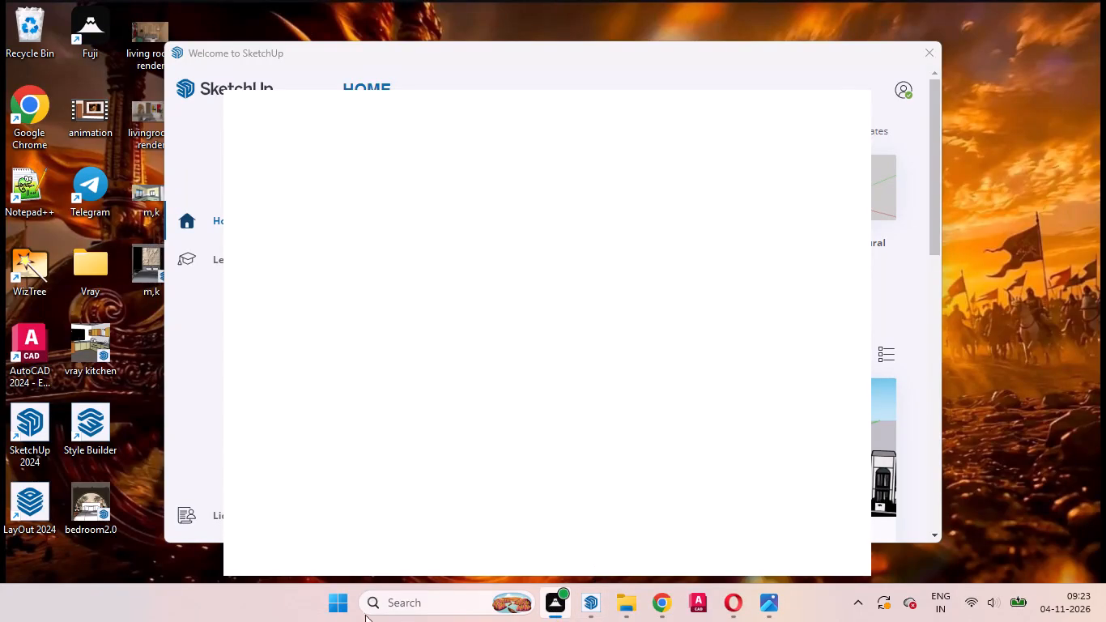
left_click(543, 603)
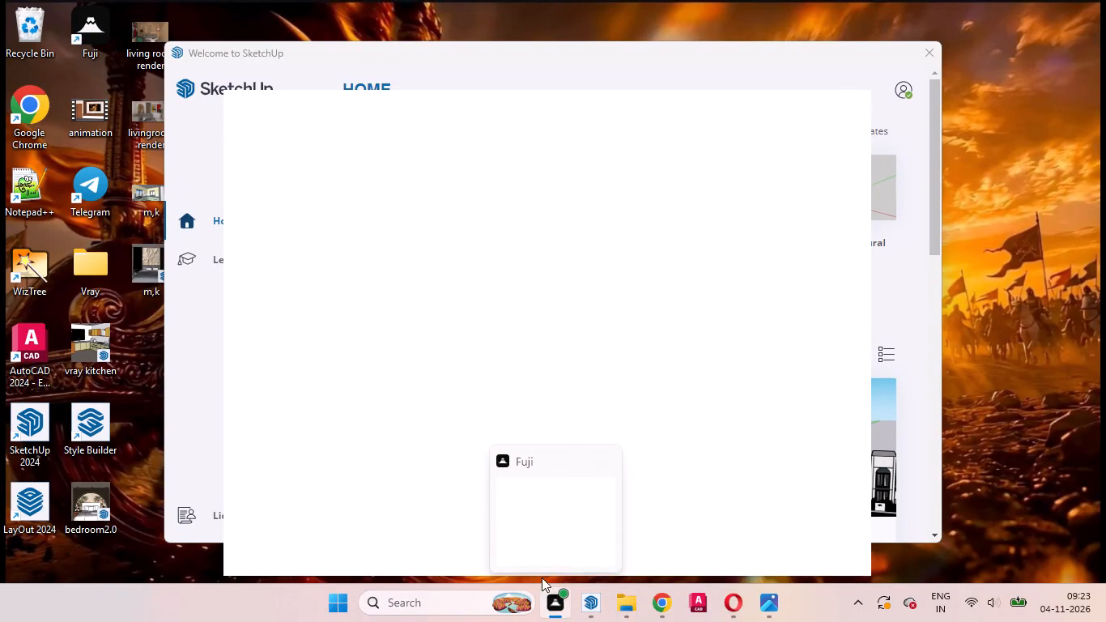
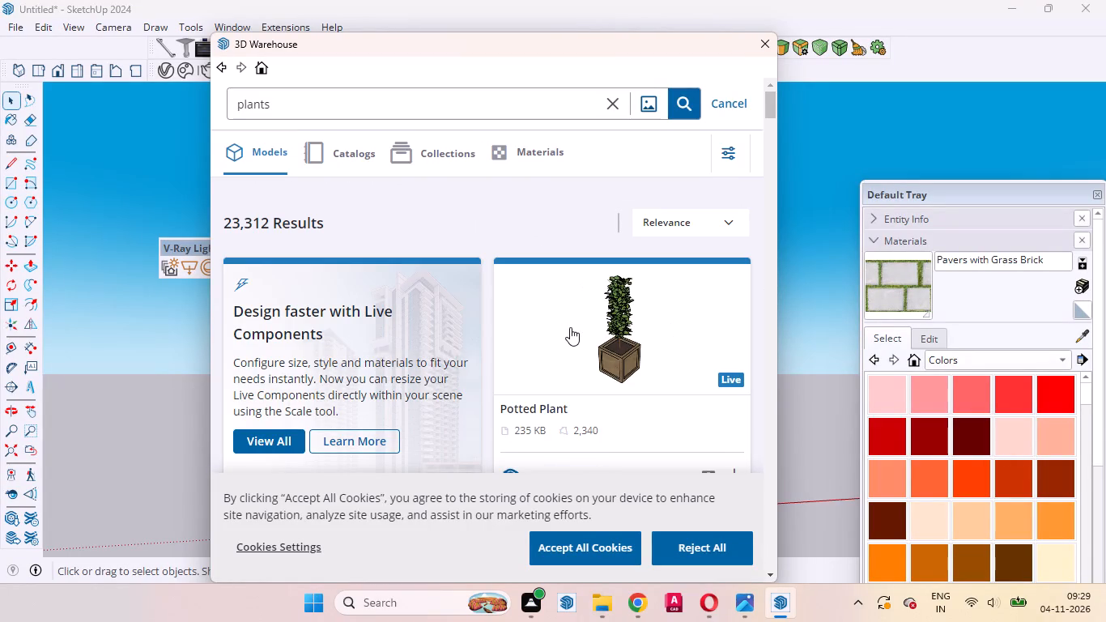
Load the 17 MB Plants model with the row of five potted plants from 3D Warehouse directly into the house model.
scroll(477, 339, "down", 3)
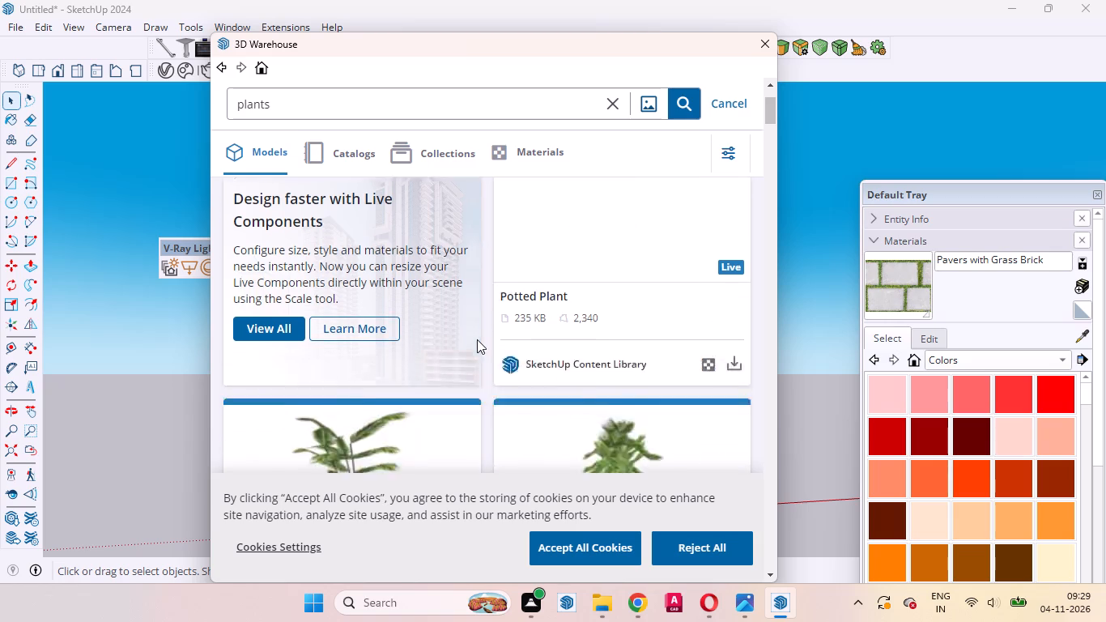
scroll(477, 339, "down", 5)
scroll(477, 339, "up", 3)
scroll(477, 339, "down", 12)
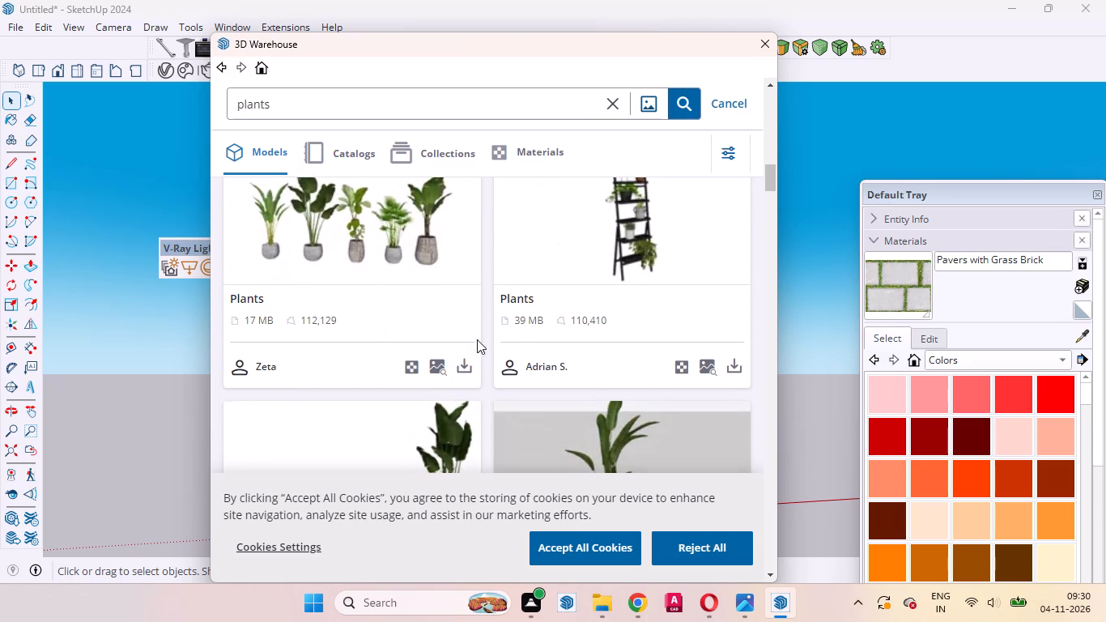
left_click(458, 369)
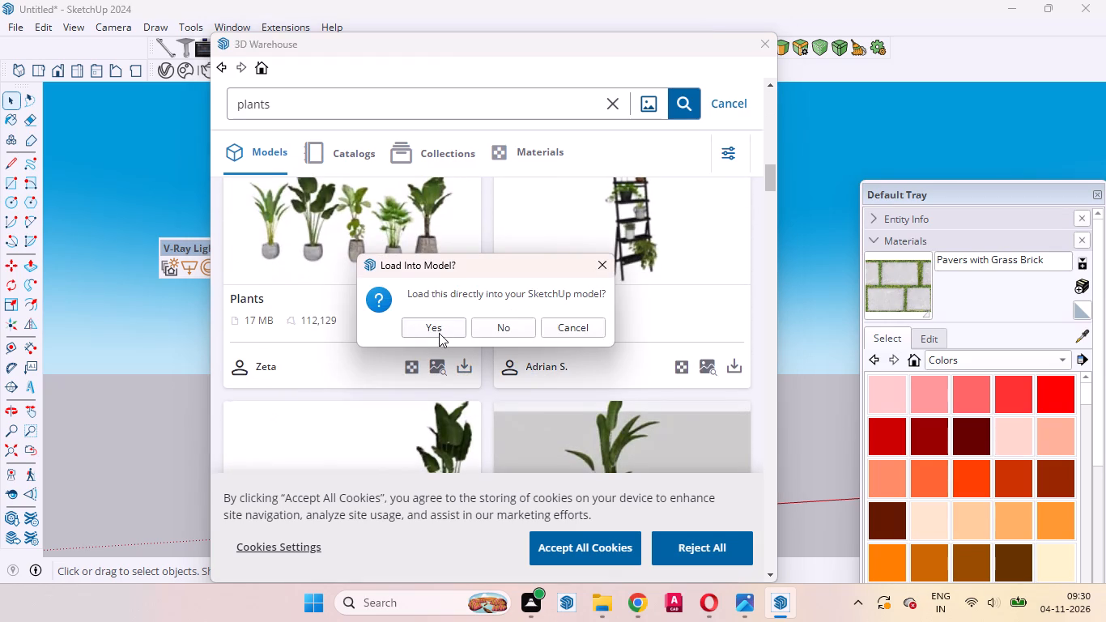
left_click(439, 333)
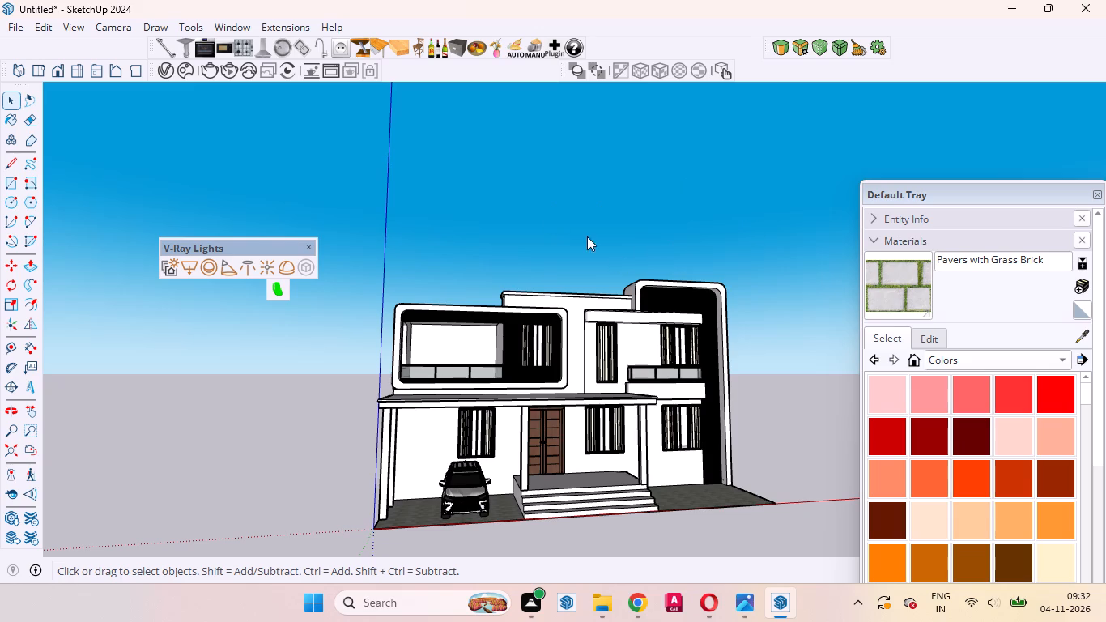
scroll(559, 326, "down", 5)
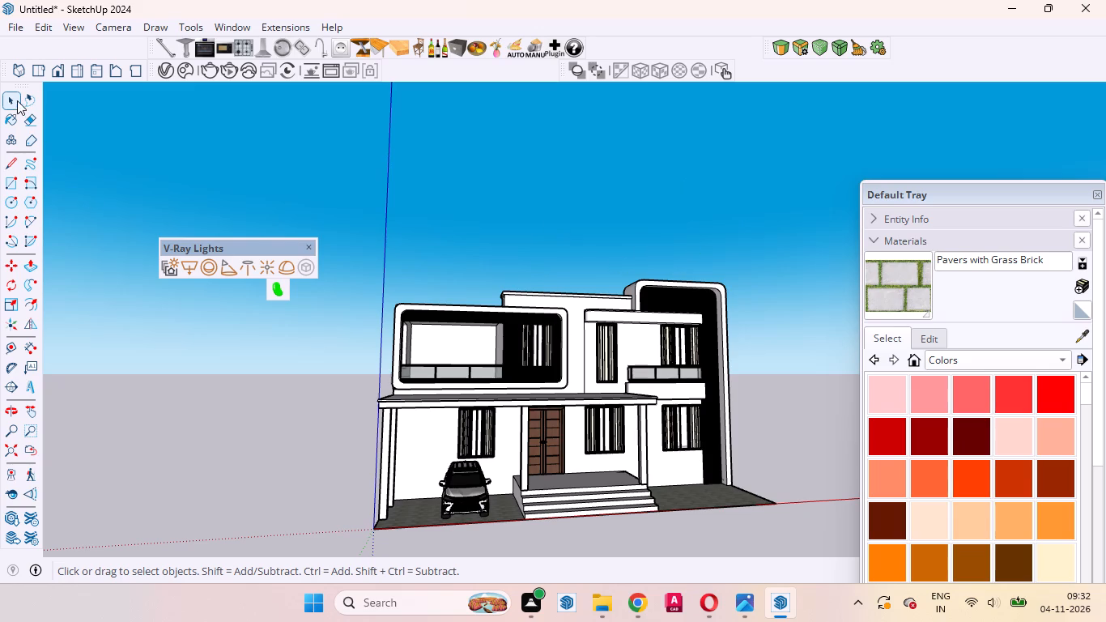
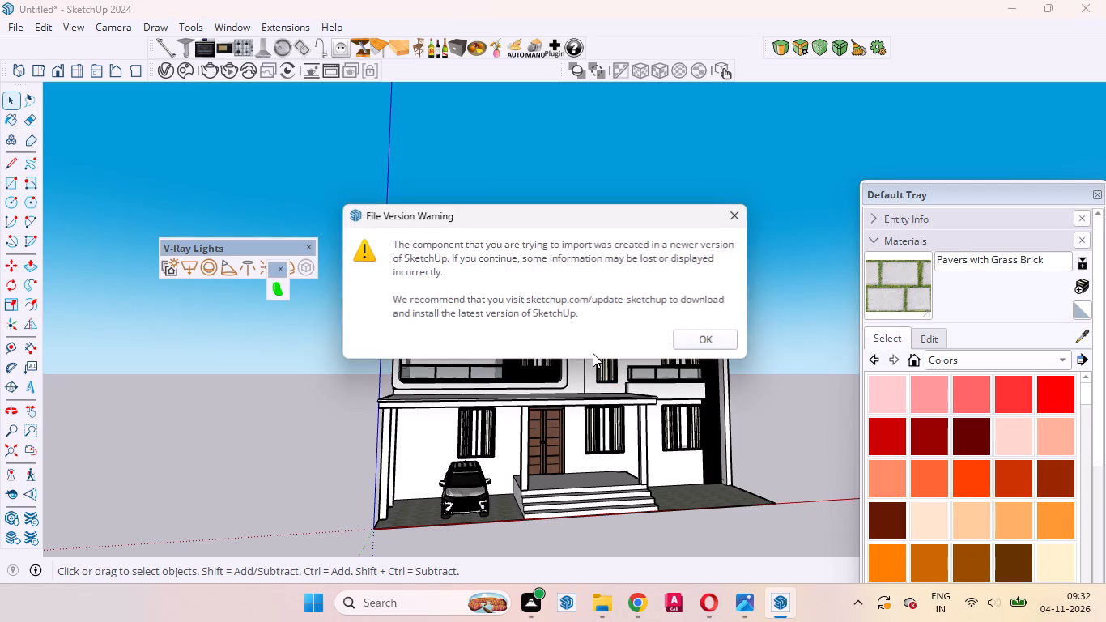
Place the imported row of five potted plants on the ground in front of the house.
left_click(693, 342)
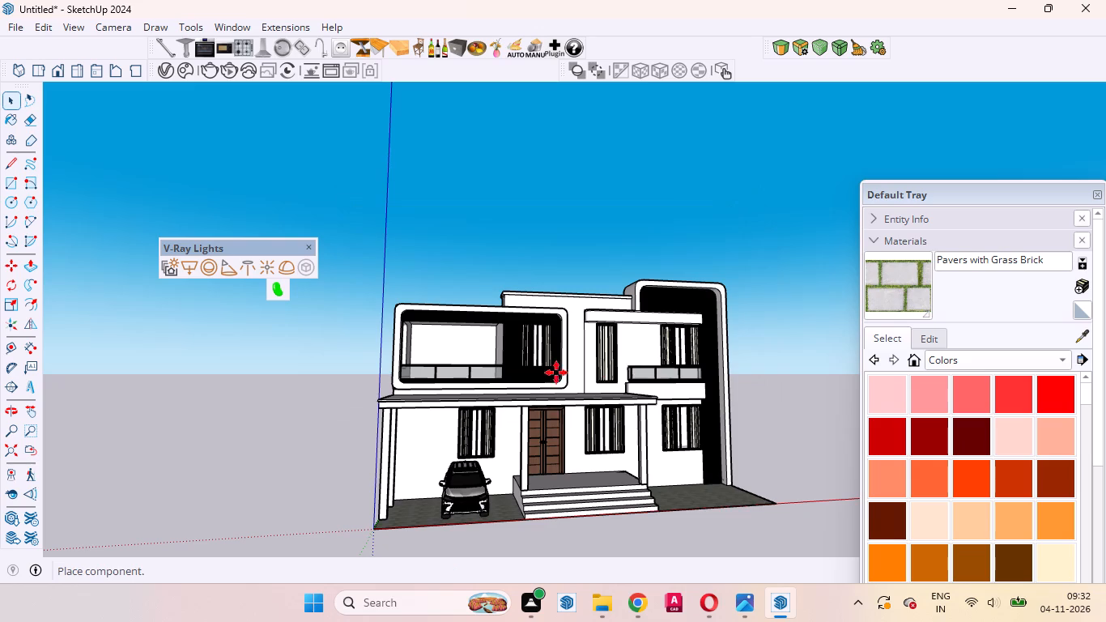
scroll(364, 471, "down", 18)
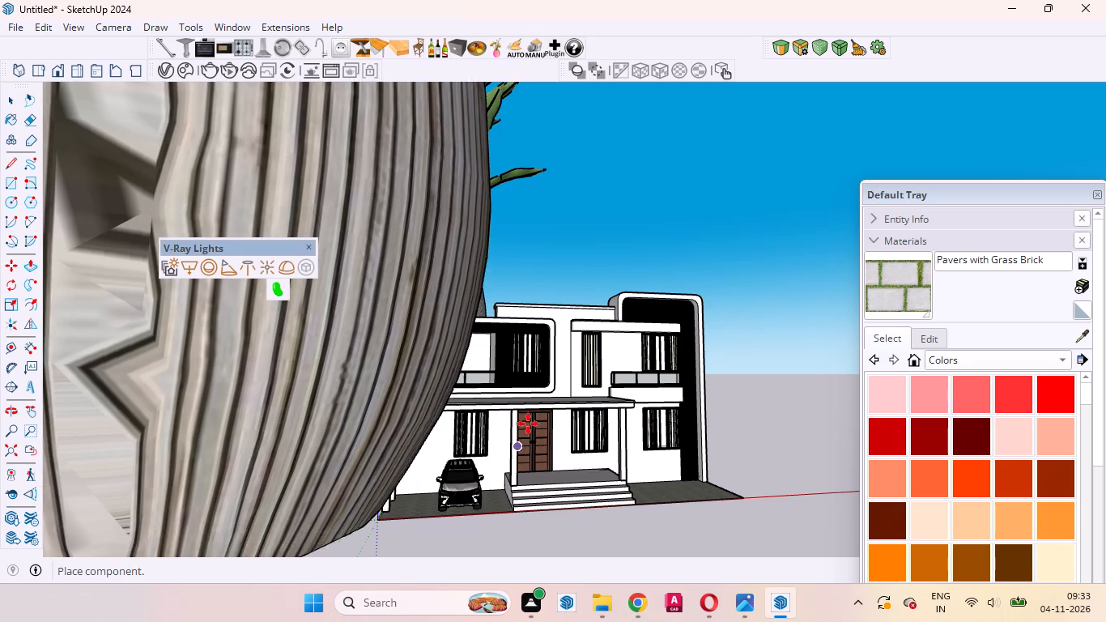
scroll(442, 487, "down", 10)
scroll(275, 479, "down", 3)
scroll(275, 477, "up", 1)
scroll(274, 476, "down", 13)
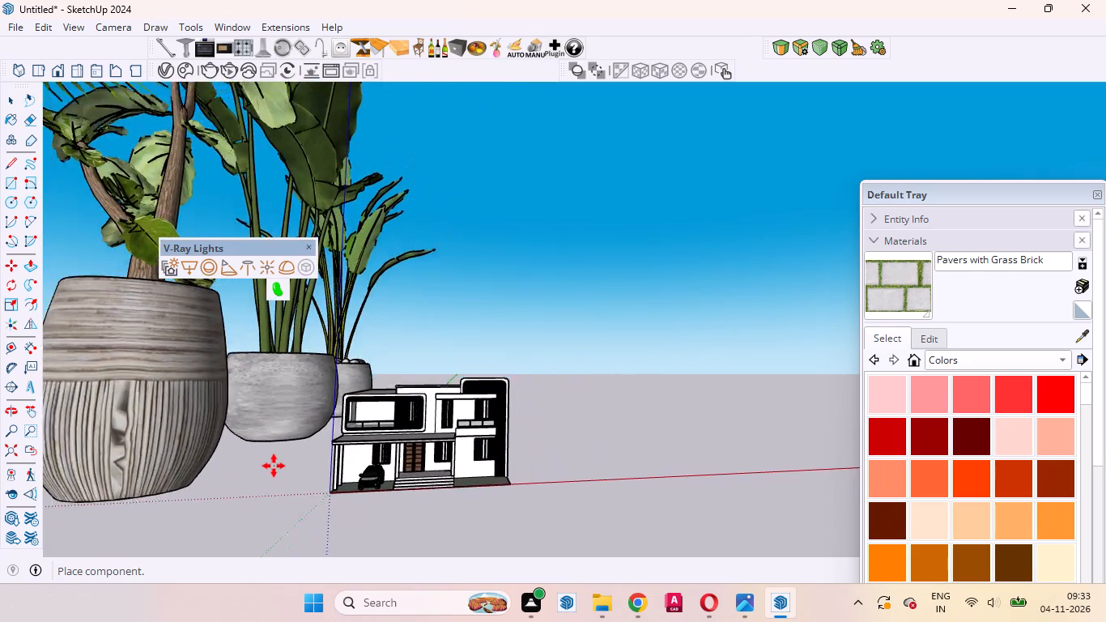
scroll(274, 466, "down", 13)
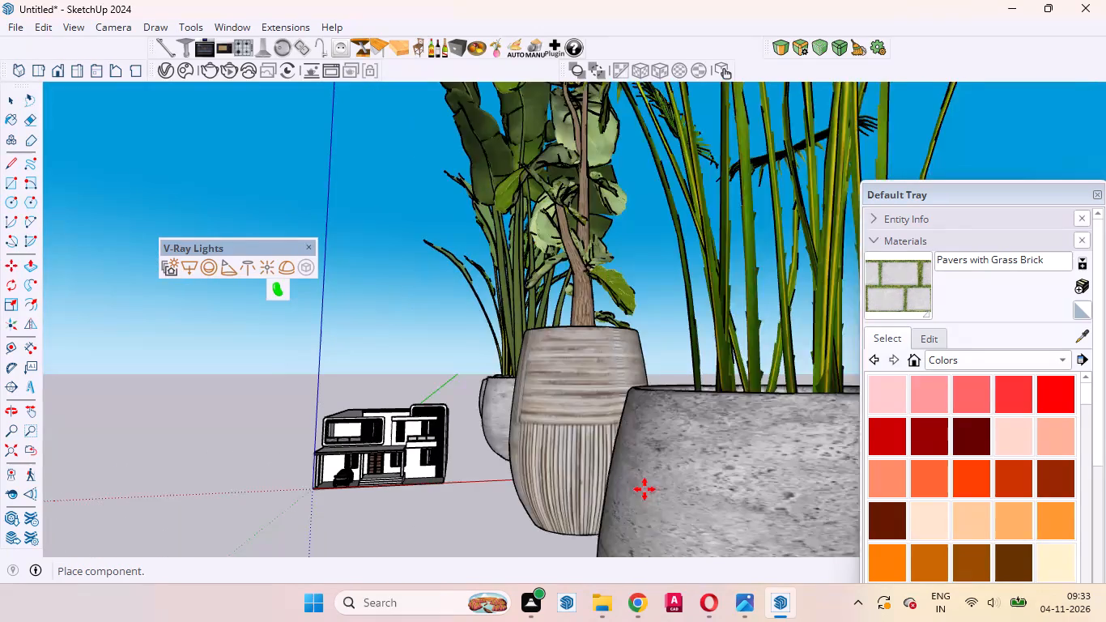
left_click(655, 488)
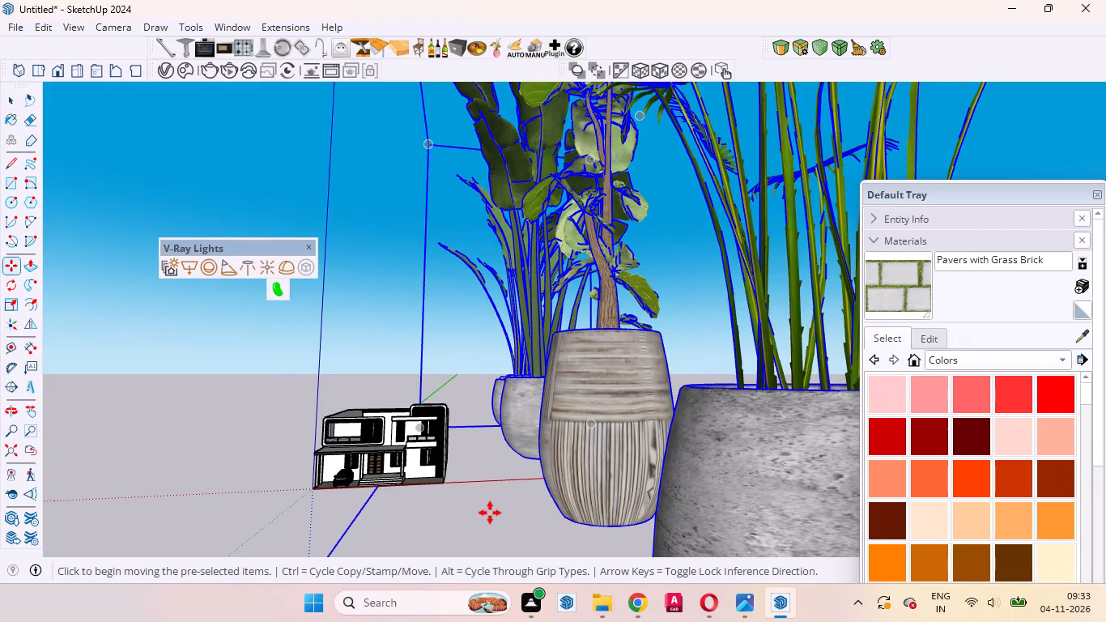
key("space")
Scale the whole row of potted plants down uniformly to a small fraction of its imported size.
scroll(491, 507, "down", 12)
middle_click_drag(437, 508, 501, 530)
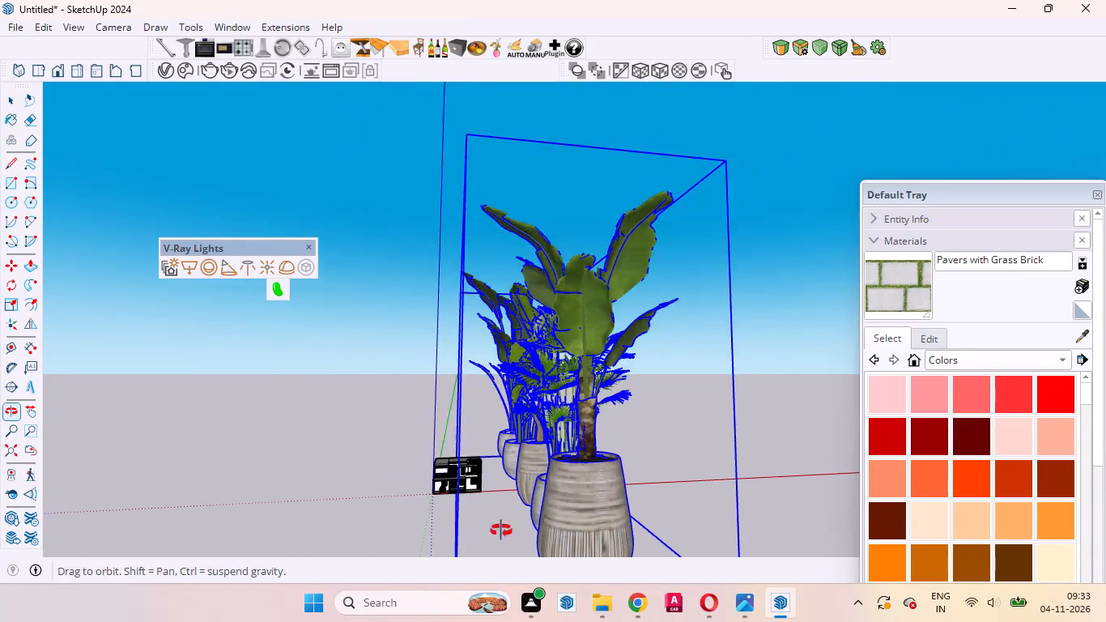
middle_click_drag(501, 530, 765, 621)
scroll(646, 458, "down", 9)
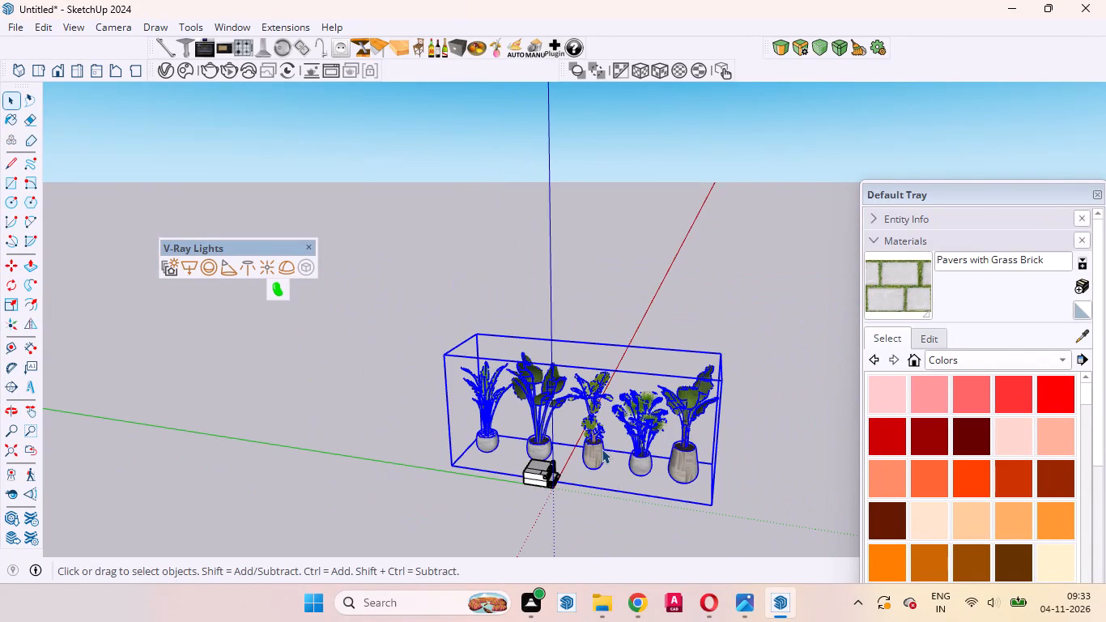
key("s")
left_click_drag(479, 330, 675, 539)
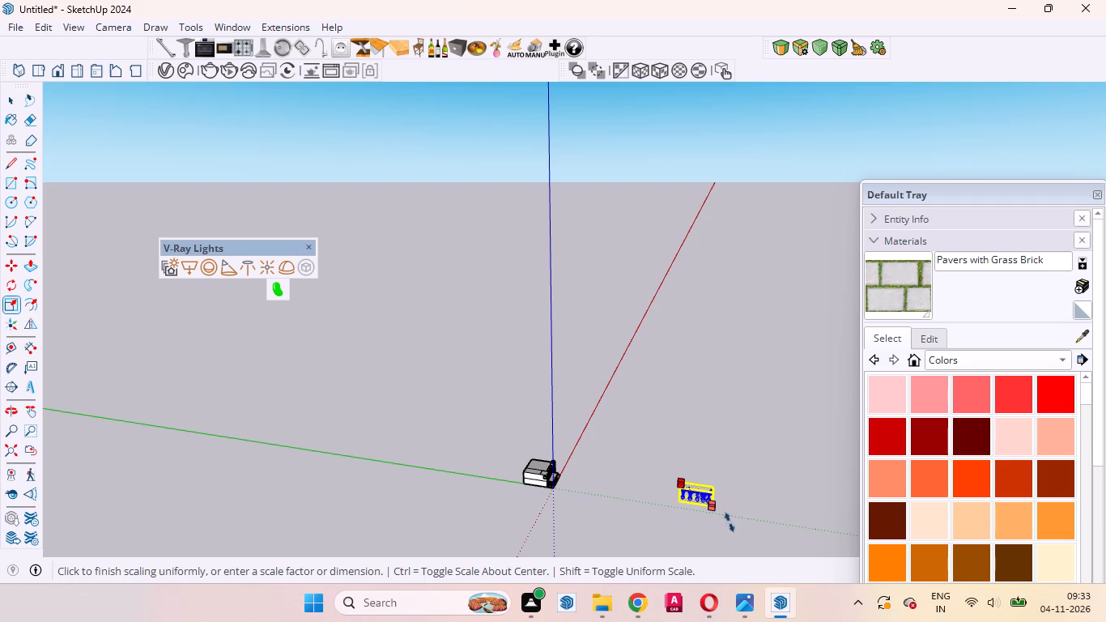
Move the scaled row of potted plants close to the front of the house.
scroll(721, 535, "up", 10)
key("m")
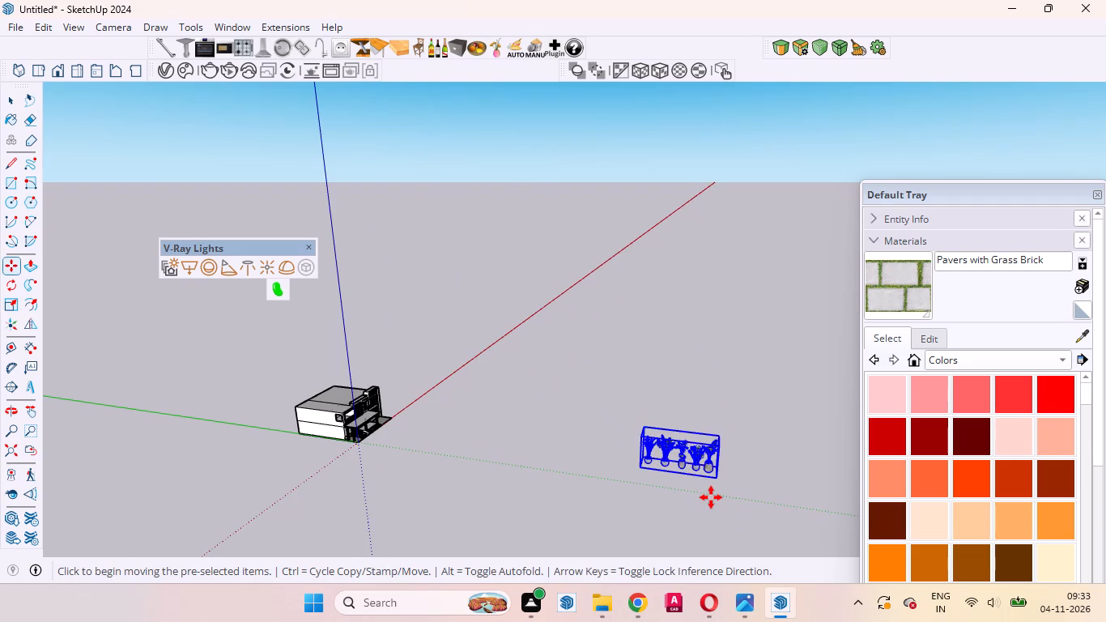
left_click(711, 497)
left_click(453, 458)
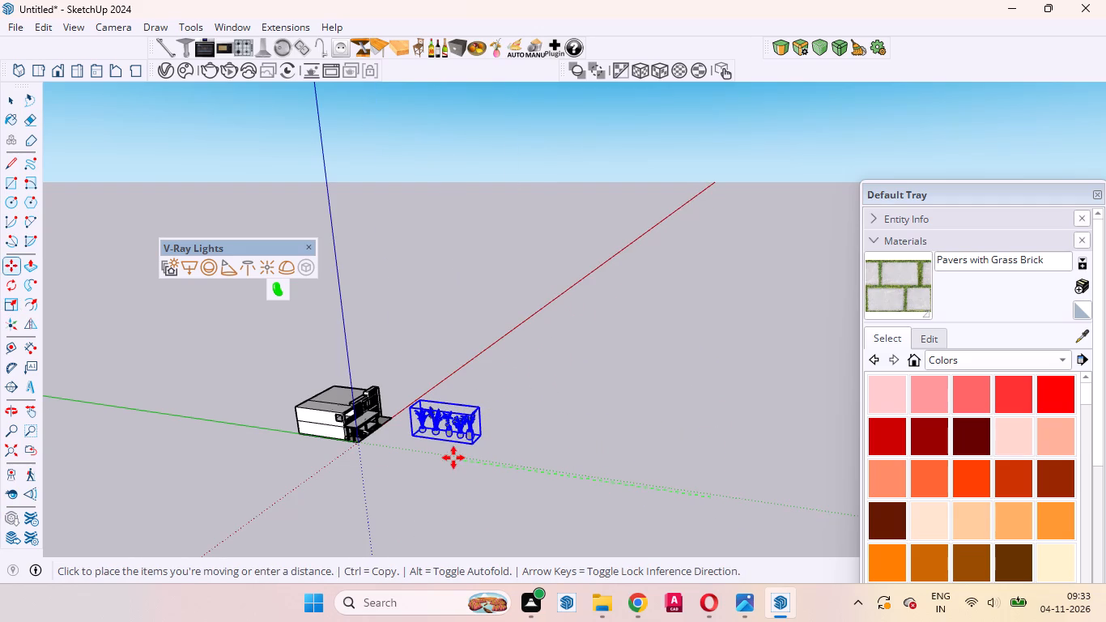
Scale the row of potted plants down uniformly again, to suit the house's proportions, and deselect it.
scroll(375, 460, "up", 11)
middle_click_drag(474, 458, 589, 392)
scroll(589, 392, "up", 1)
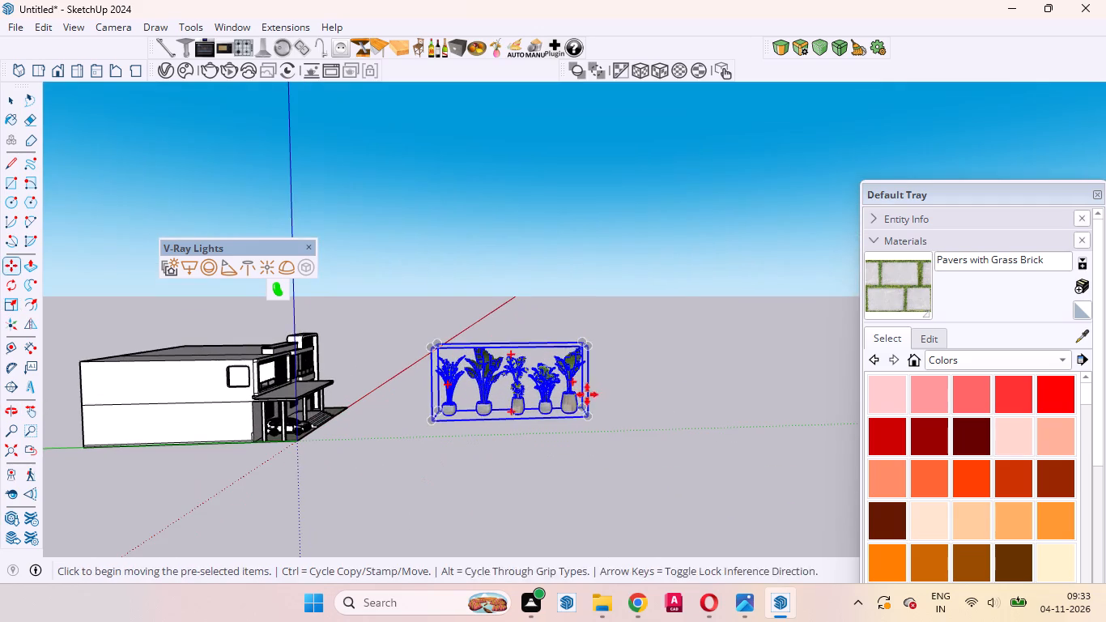
key("s")
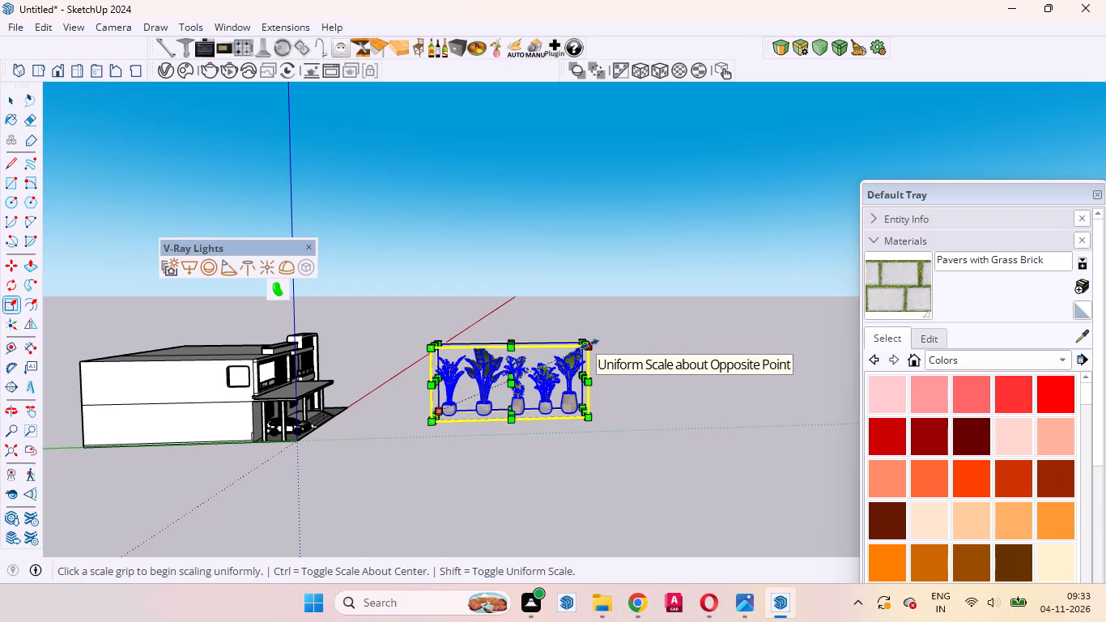
left_click(585, 339)
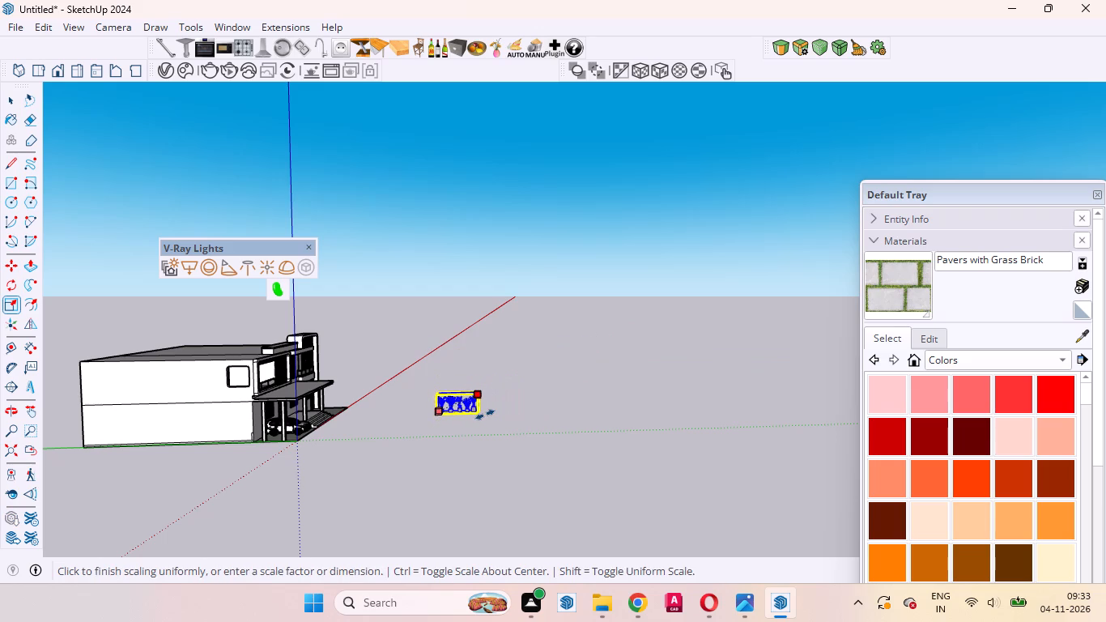
left_click(485, 415)
key("space")
left_click(524, 419)
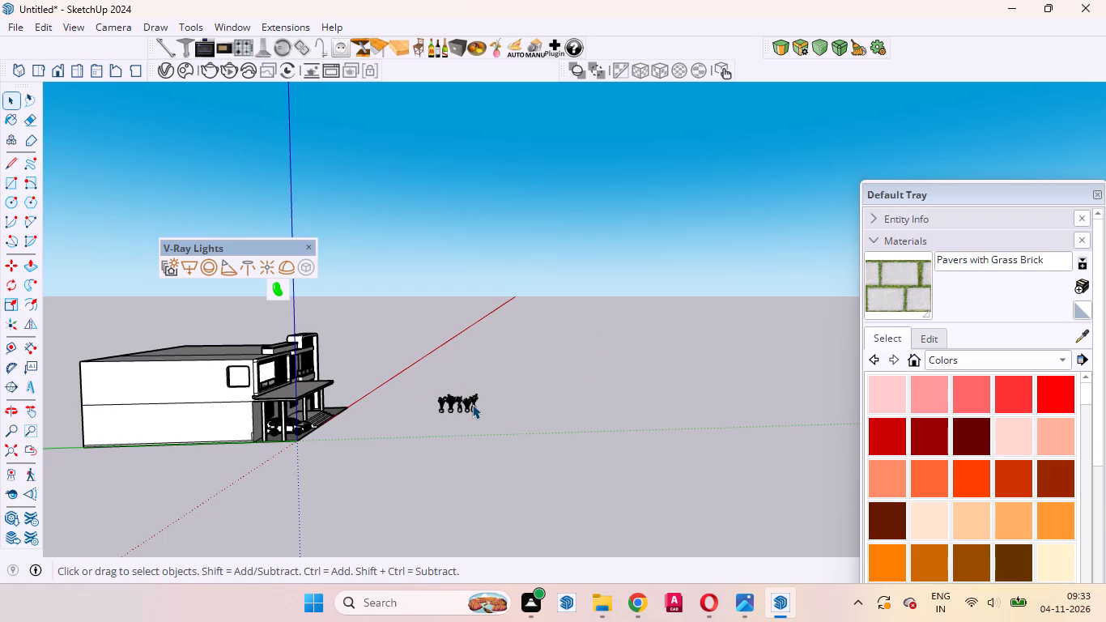
Open the plants group and move the broad-leaved plant, second in the row, to just in front of the entrance steps.
scroll(472, 404, "up", 1)
scroll(472, 404, "down", 1)
scroll(472, 404, "up", 11)
middle_click_drag(489, 427, 189, 445)
scroll(355, 356, "up", 2)
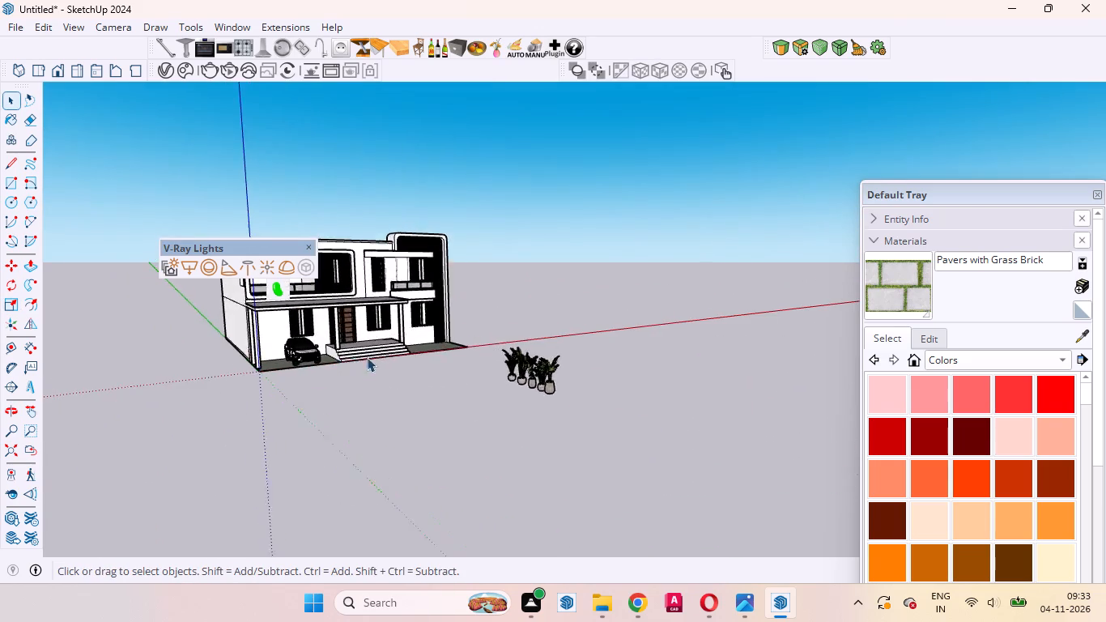
scroll(367, 357, "up", 7)
scroll(542, 392, "down", 4)
scroll(622, 412, "up", 8)
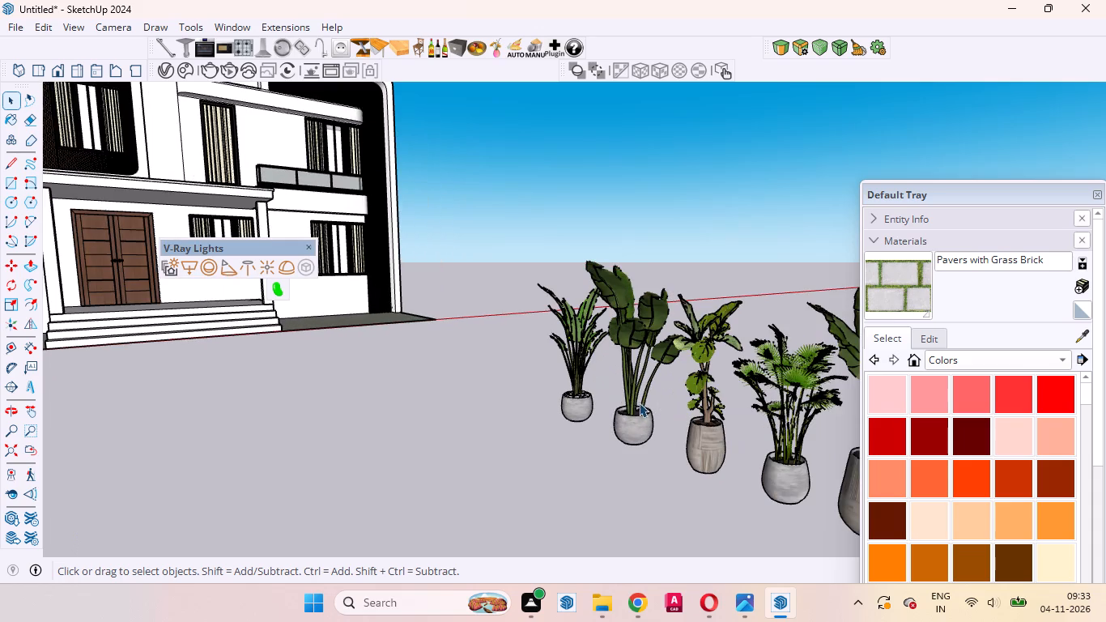
scroll(589, 414, "down", 4)
left_click(608, 409)
left_click(609, 408)
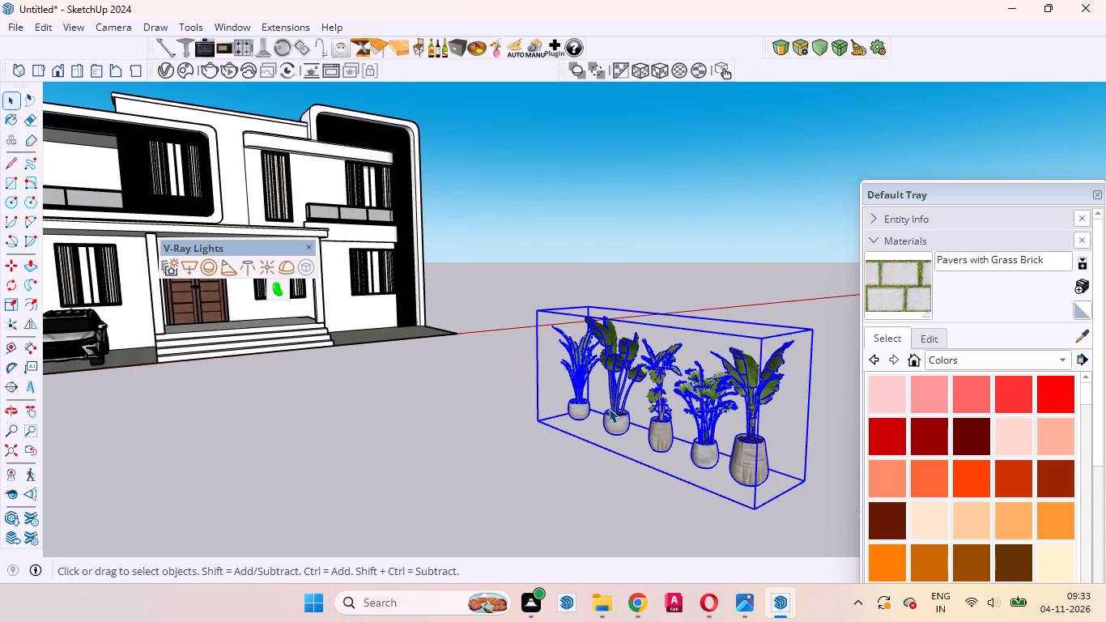
left_click(611, 400)
key("m")
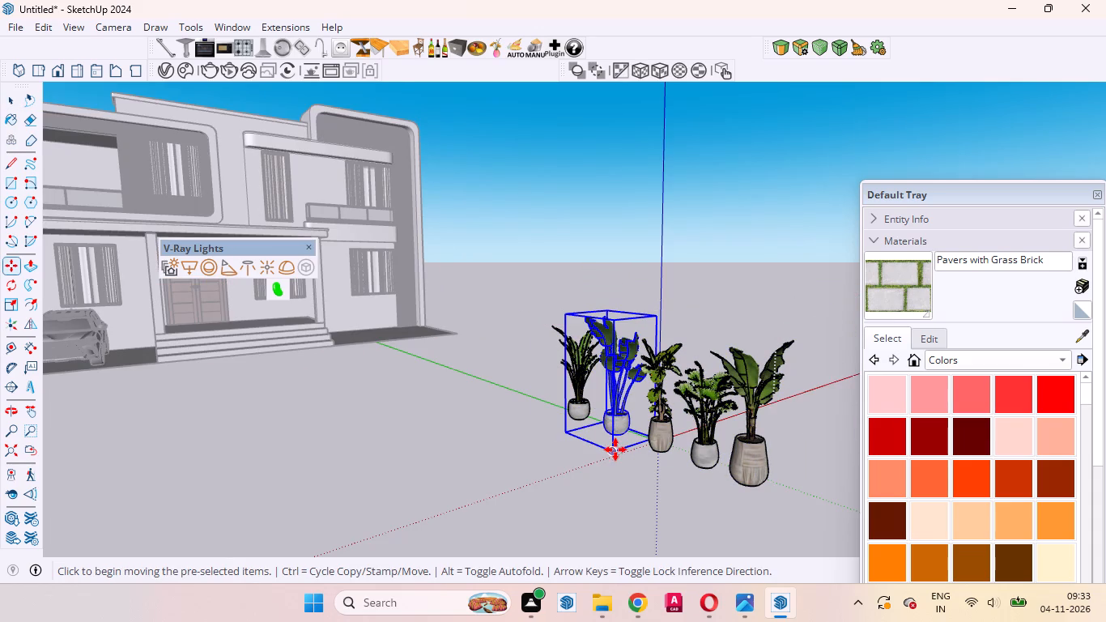
left_click(615, 449)
scroll(376, 428, "down", 5)
scroll(199, 334, "up", 2)
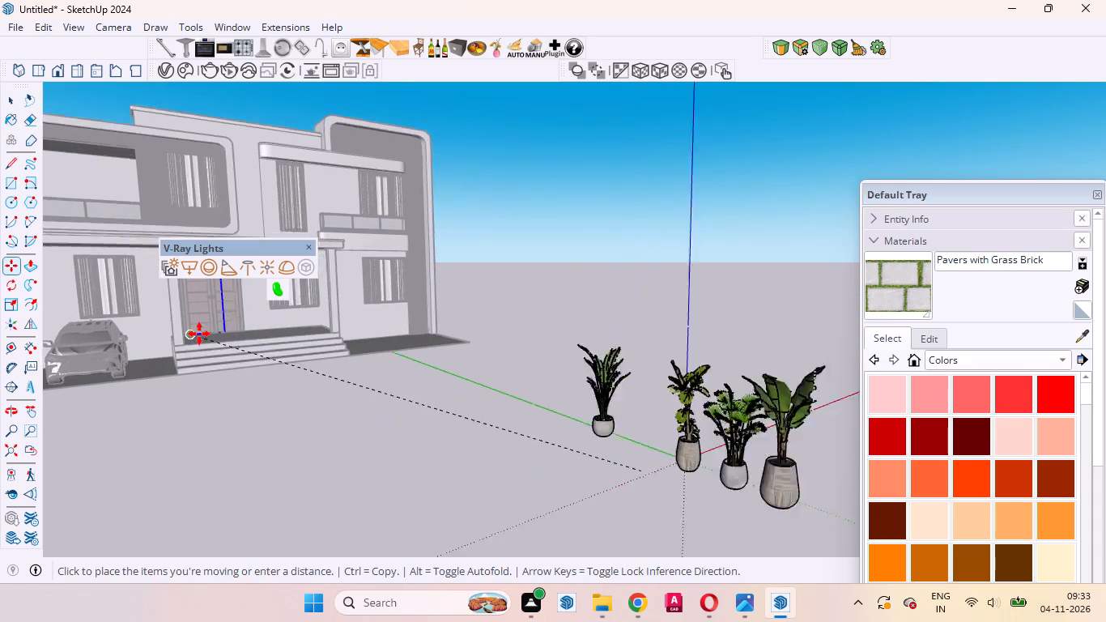
scroll(199, 334, "up", 4)
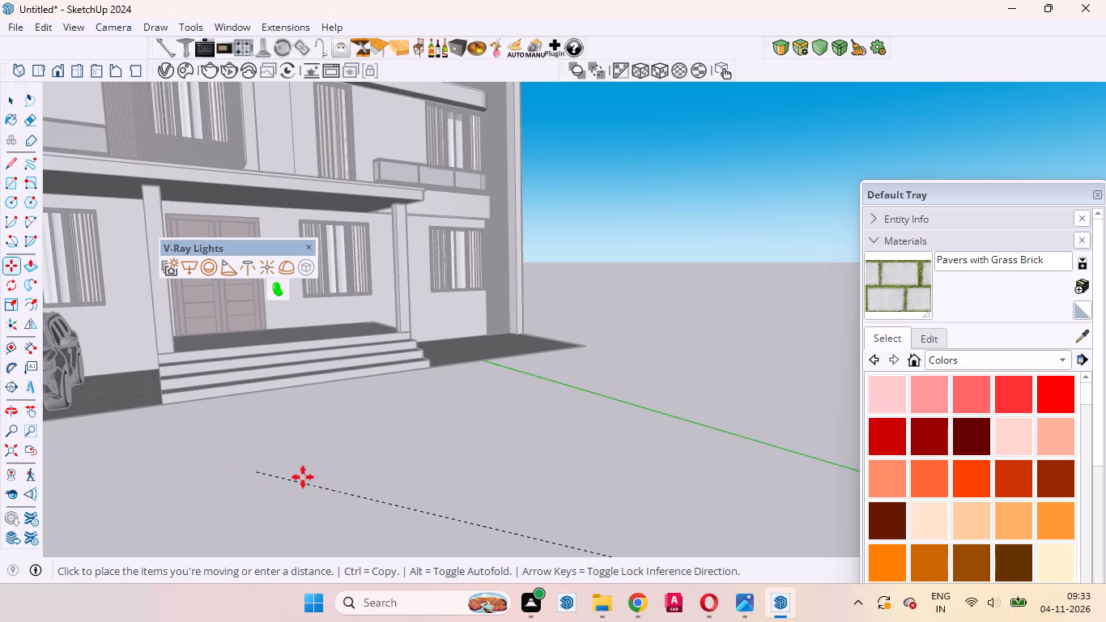
scroll(417, 428, "down", 6)
scroll(321, 444, "up", 1)
scroll(321, 444, "down", 3)
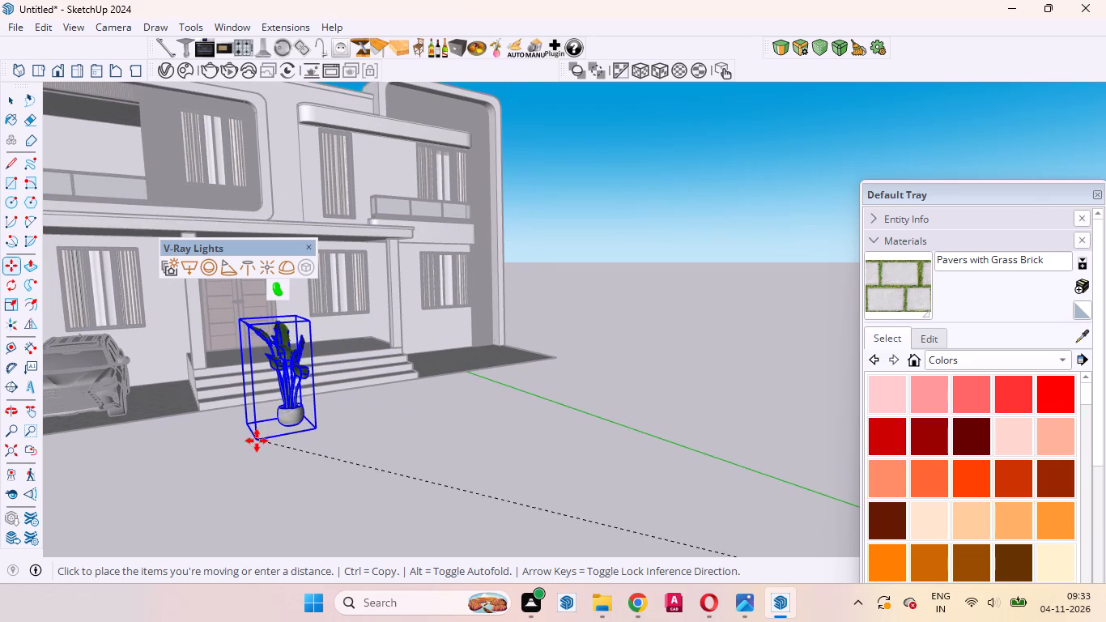
left_click(257, 441)
Rotate the broad-leaved plant slightly on the ground plane so it shifts along the front of the entrance steps.
middle_click_drag(398, 455, 148, 492)
scroll(279, 366, "up", 5)
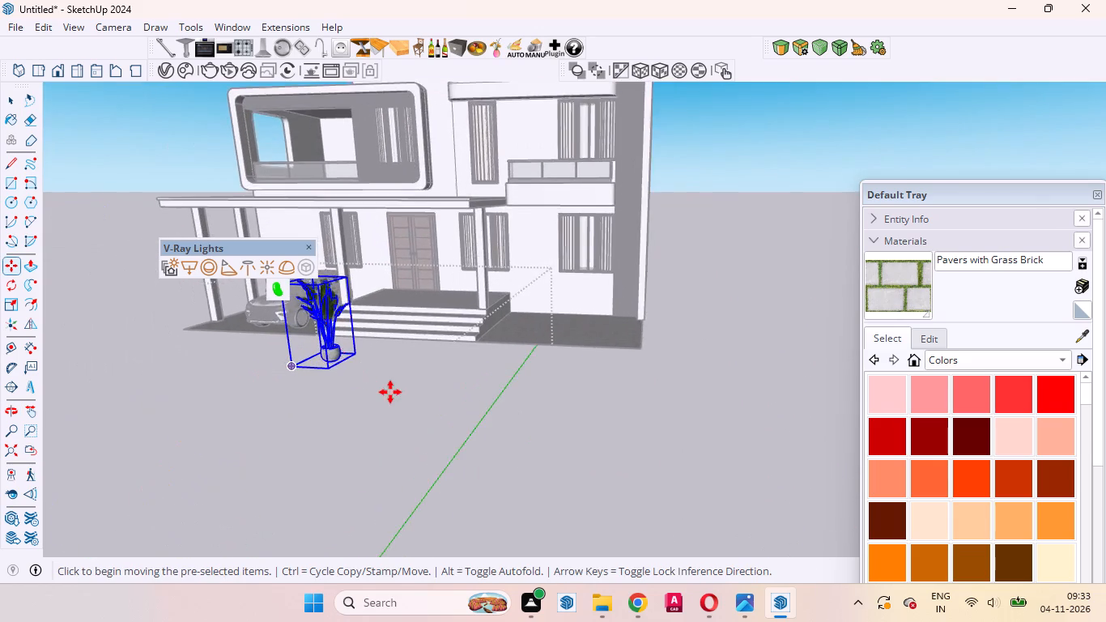
scroll(390, 392, "up", 3)
key("q")
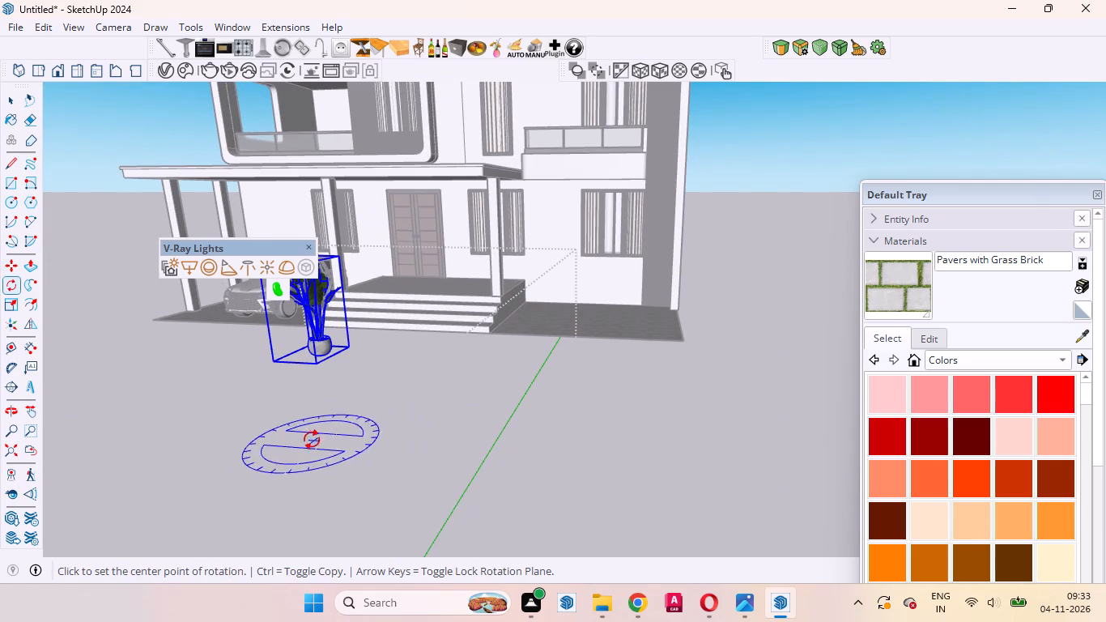
left_click(297, 421)
left_click(357, 414)
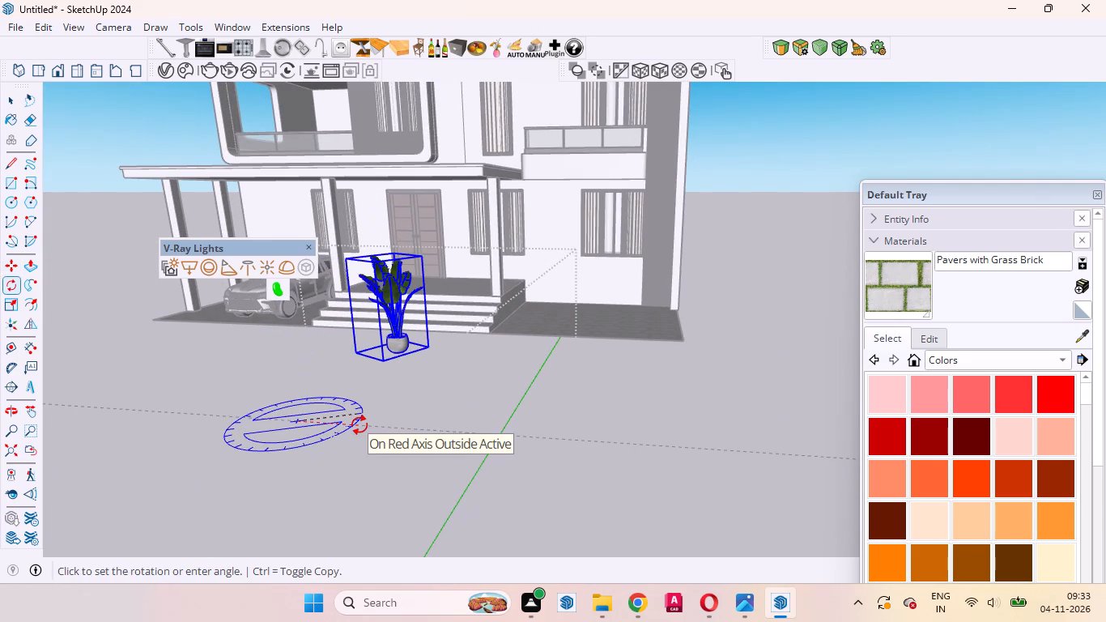
left_click(359, 425)
key("space")
left_click(641, 451)
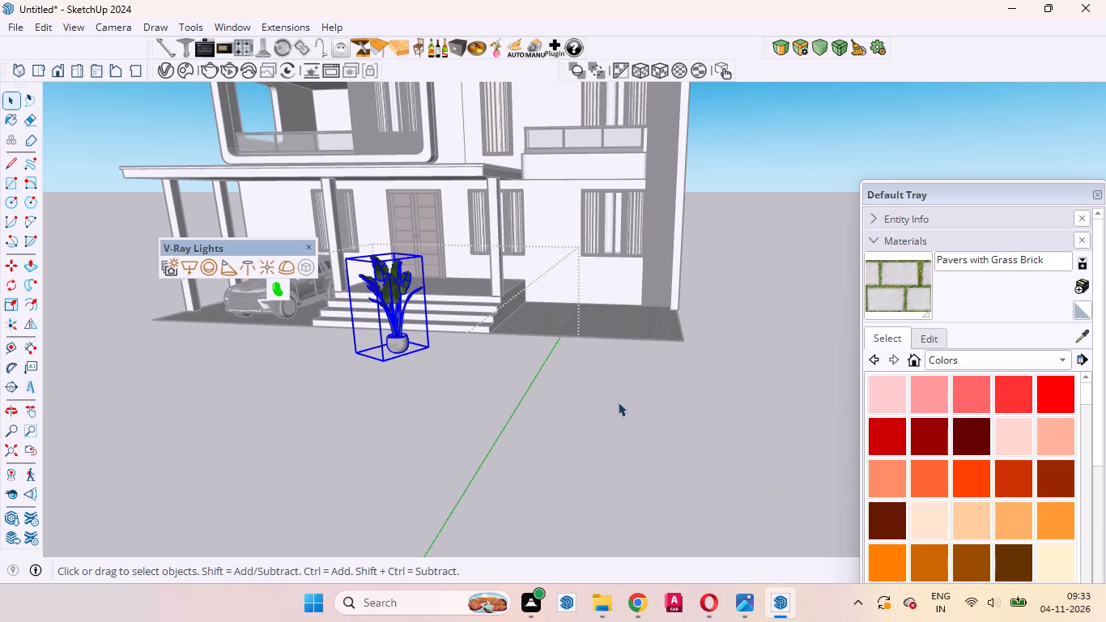
Inside the plants group, scale the broad-leaved plant by the steps down uniformly to less than half its height.
scroll(605, 421, "down", 5)
scroll(432, 382, "up", 6)
middle_click_drag(447, 382, 572, 373)
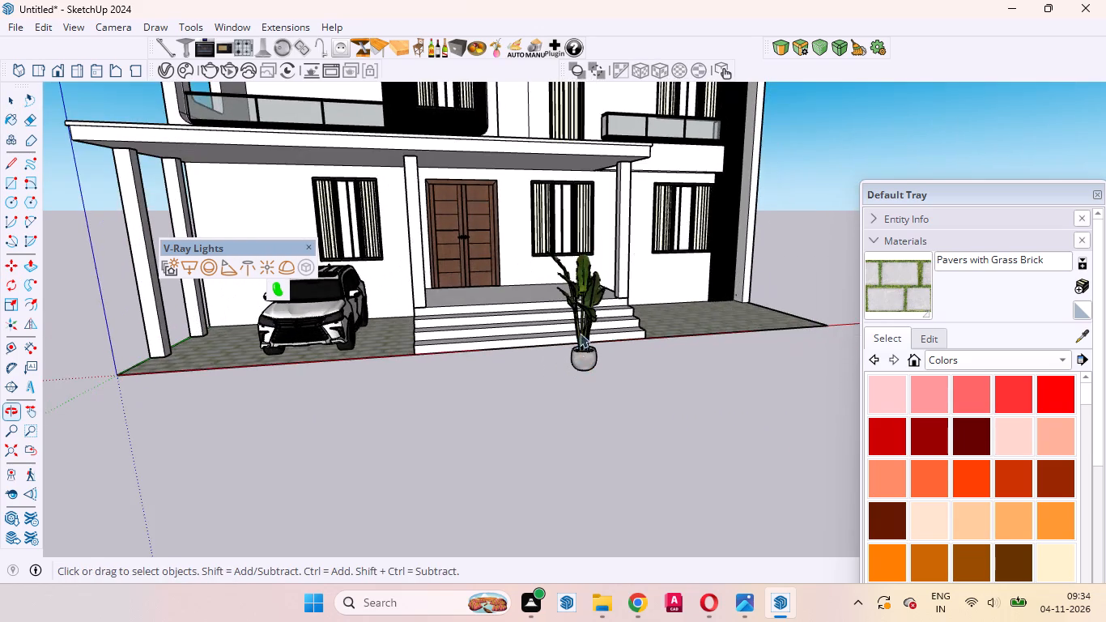
scroll(585, 322, "up", 4)
left_click(589, 330)
middle_click_drag(581, 366, 502, 371)
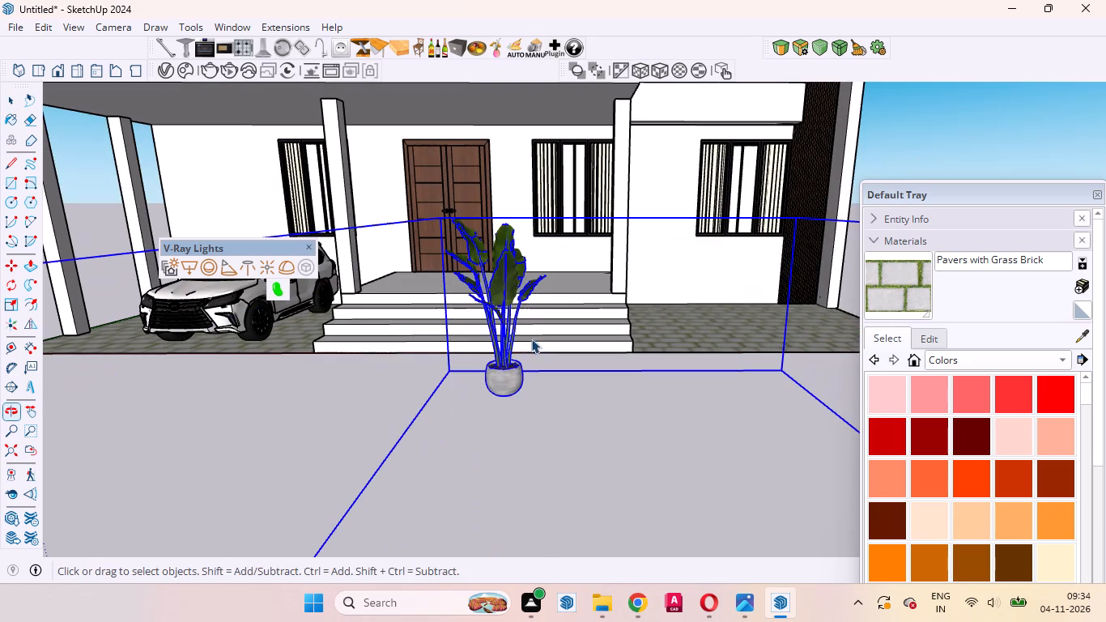
triple_click(506, 326)
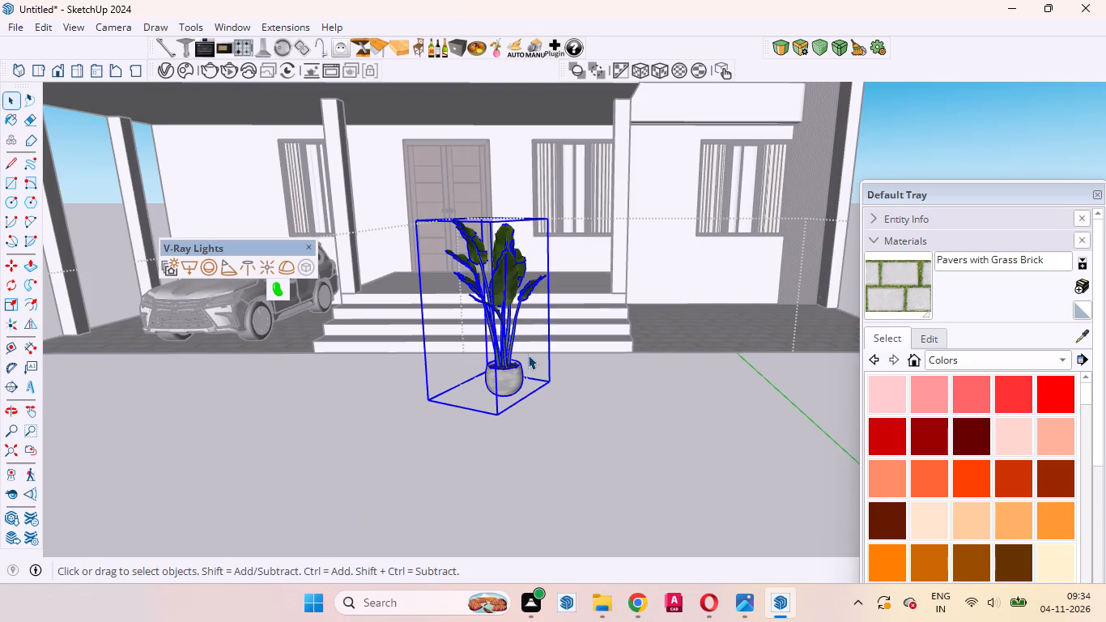
key("s")
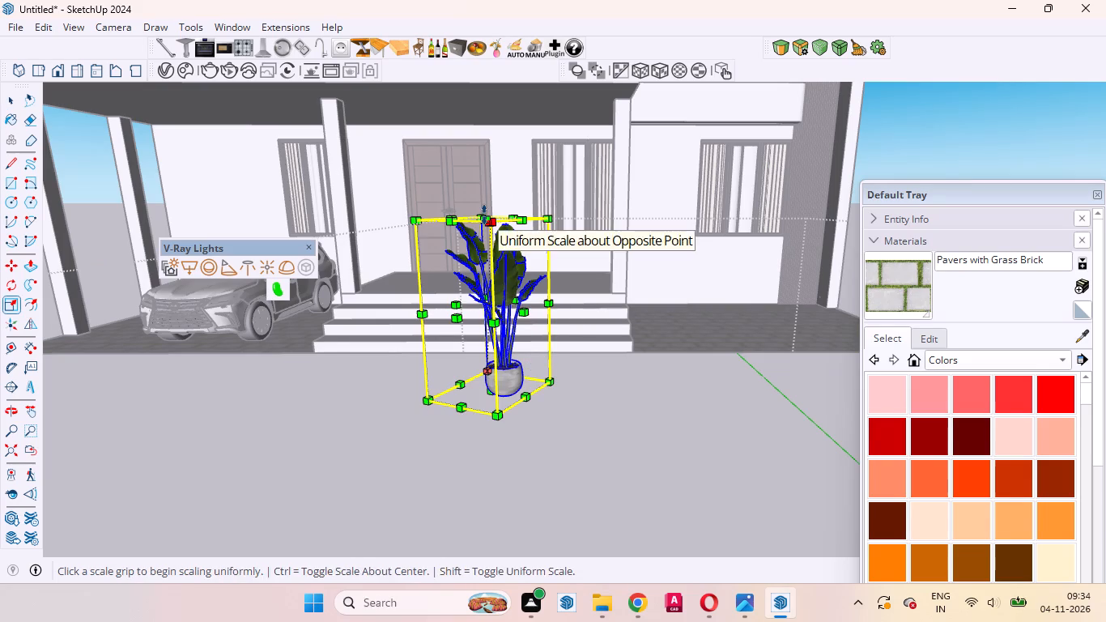
left_click_drag(484, 213, 491, 245)
key("ctrl+z")
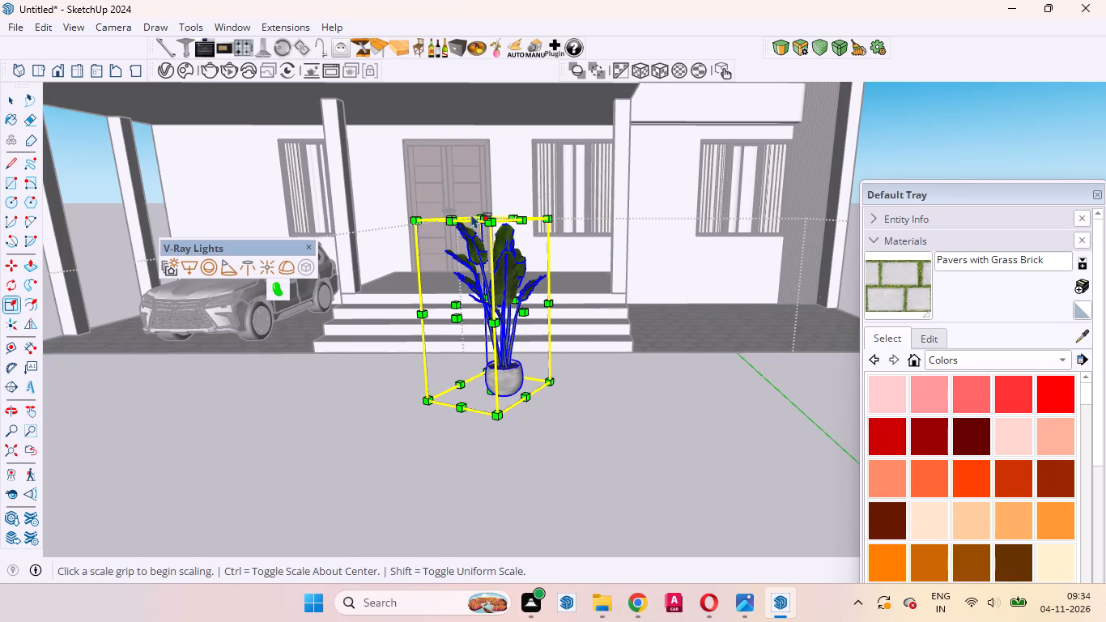
left_click_drag(491, 225, 470, 318)
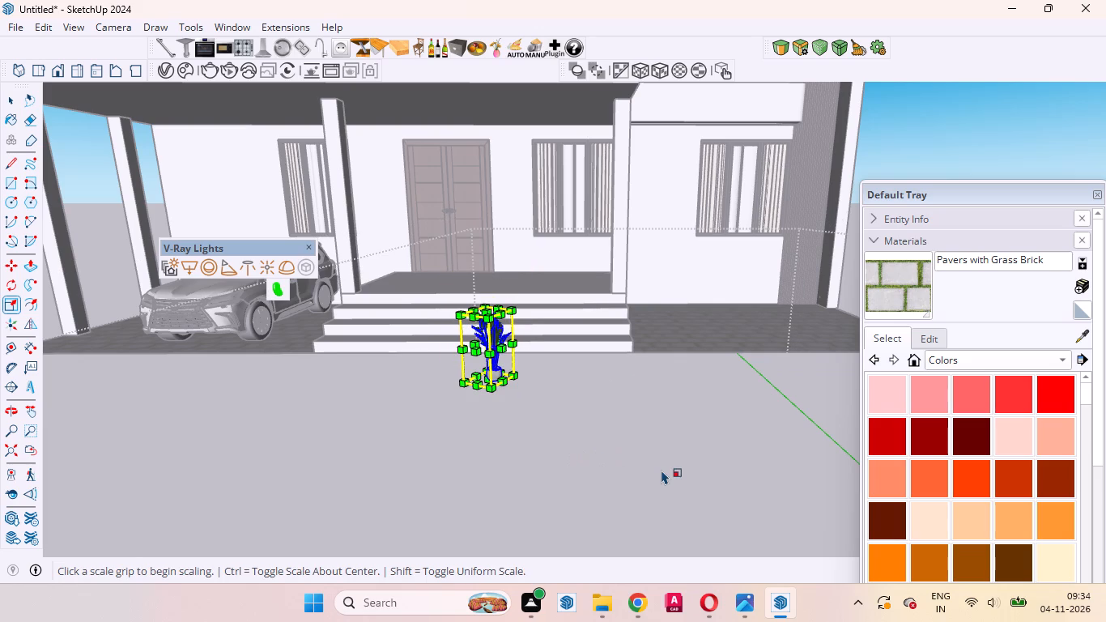
key("space")
left_click(642, 482)
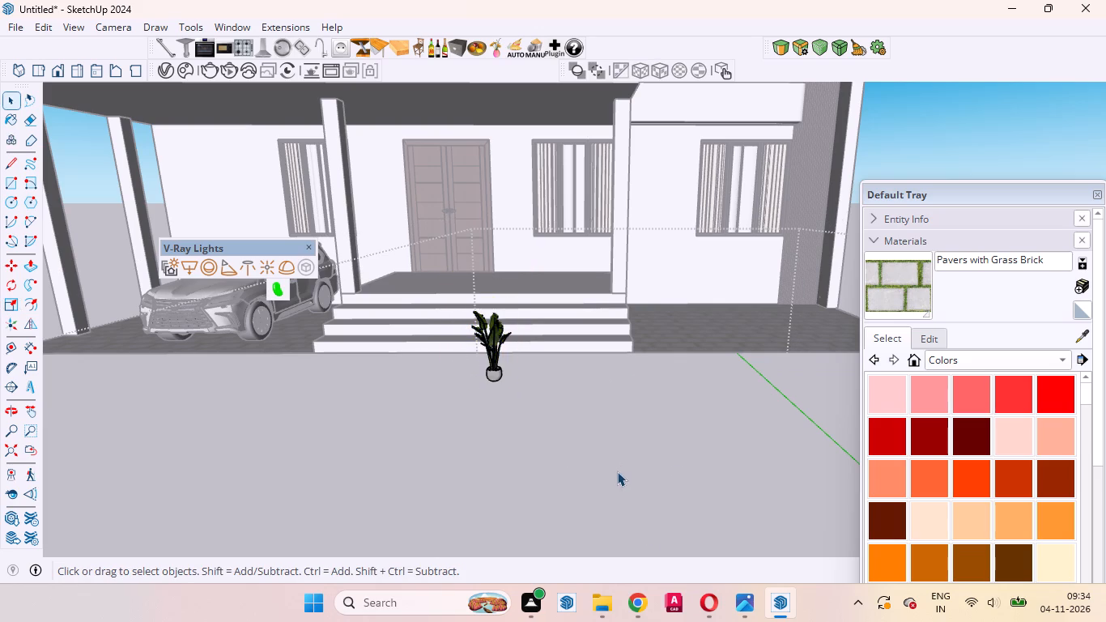
Move the broad-leaved plant from the ground in front of the steps onto the porch floor, near the column farther from the SUV.
middle_click_drag(601, 478, 488, 466)
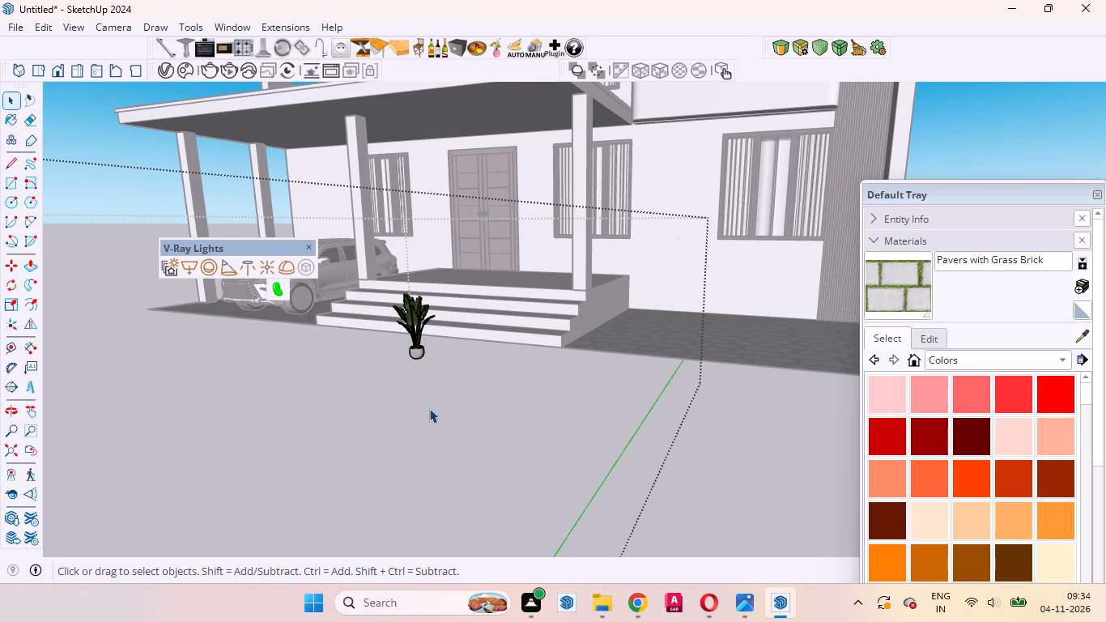
scroll(428, 407, "up", 8)
left_click(415, 315)
middle_click_drag(401, 340, 473, 437)
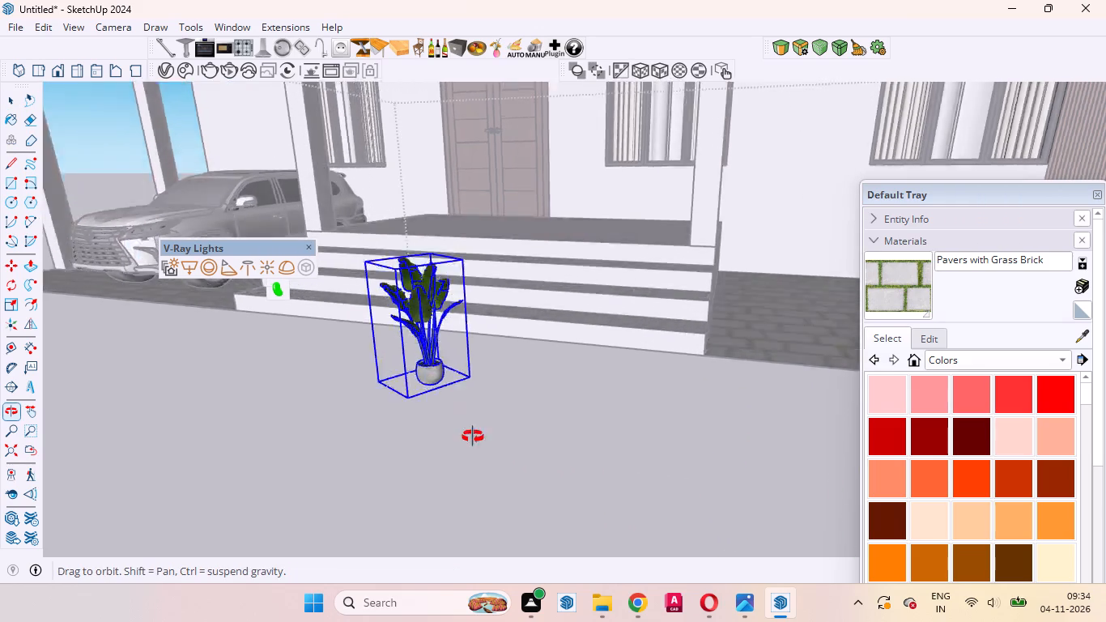
middle_click_drag(473, 437, 488, 498)
scroll(495, 473, "up", 4)
key("m")
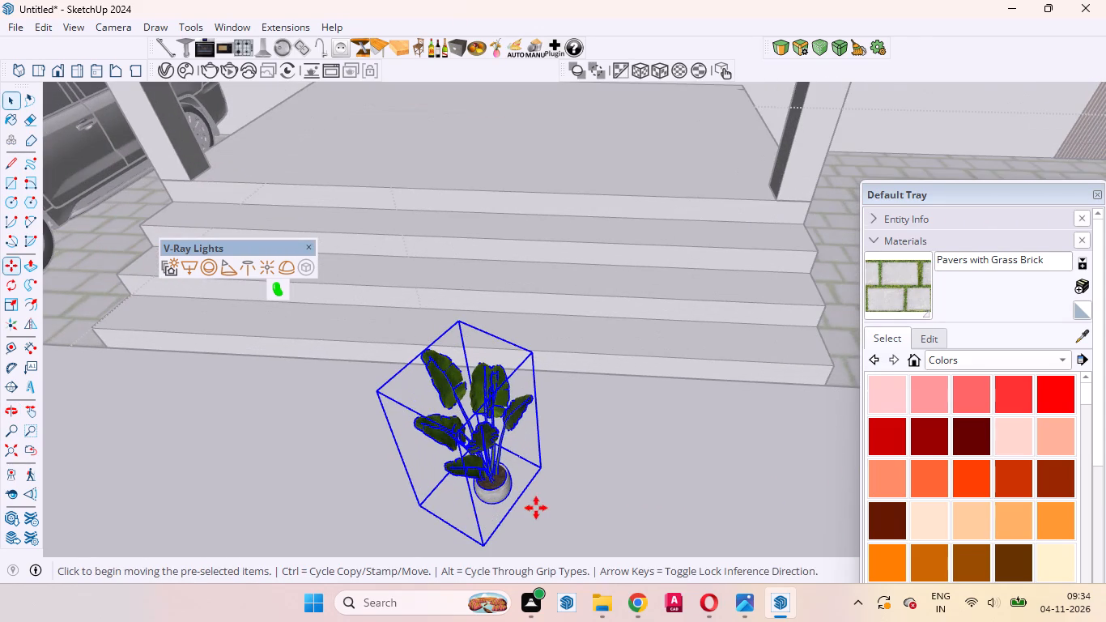
left_click(482, 544)
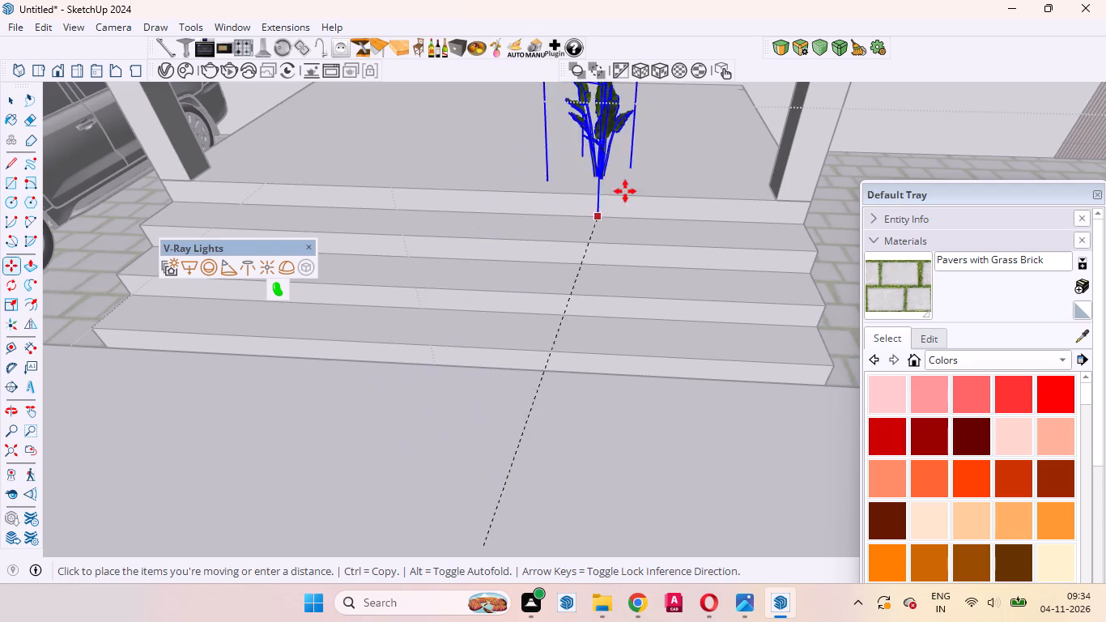
scroll(687, 173, "up", 4)
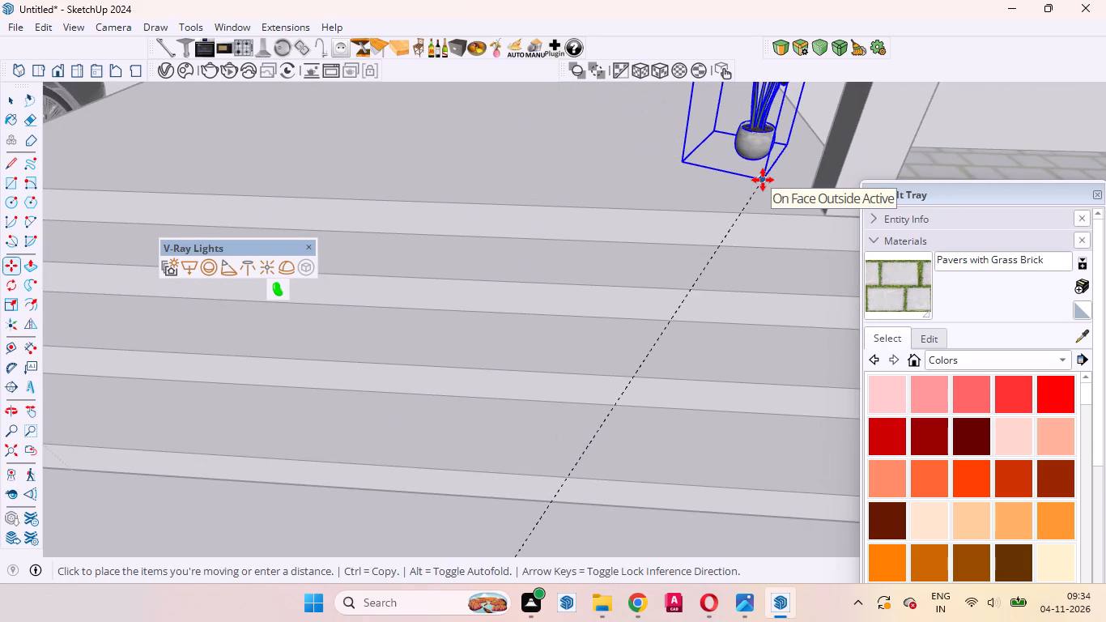
left_click(763, 180)
Rotate the broad-leaved plant clockwise on the porch floor plane, swinging it forward over the entrance steps.
scroll(463, 332, "down", 10)
middle_click_drag(558, 354, 546, 209)
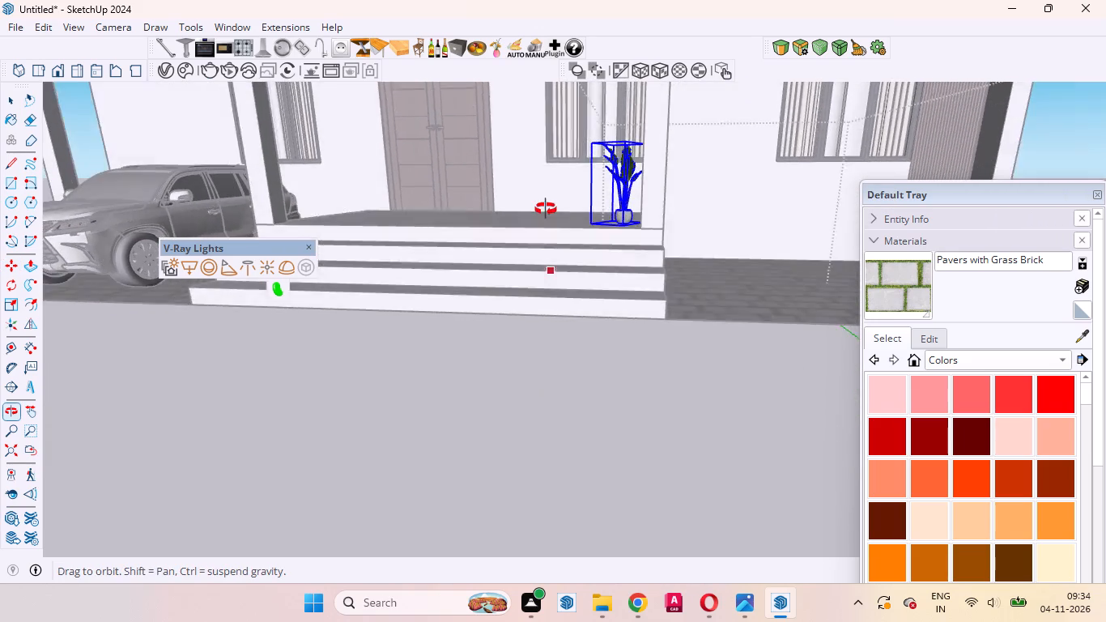
middle_click_drag(546, 209, 544, 397)
scroll(540, 387, "up", 1)
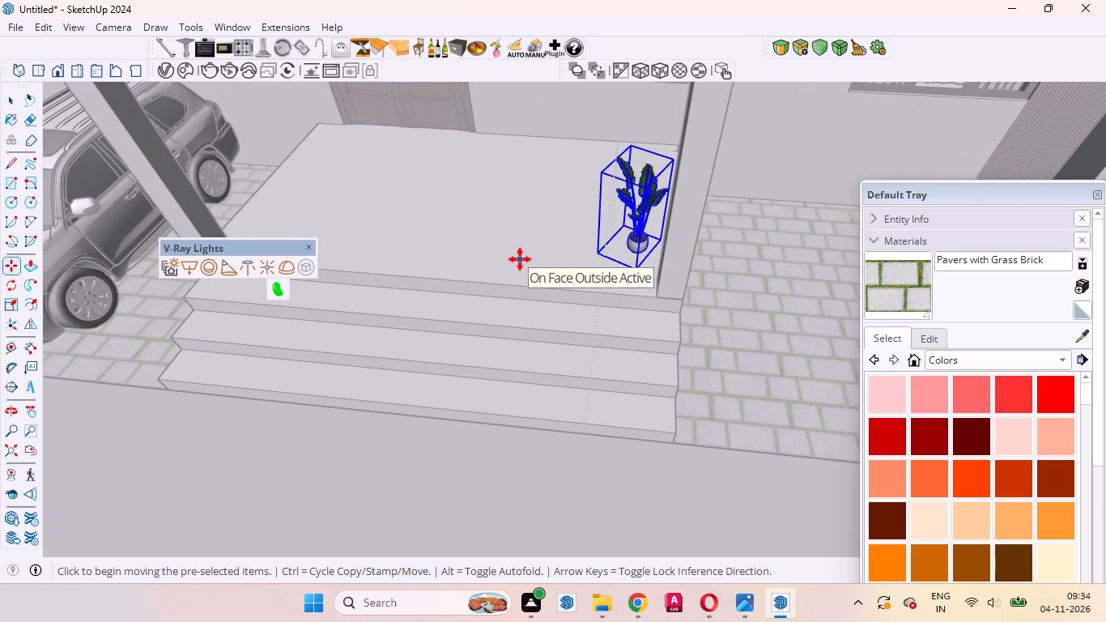
key("q")
left_click(464, 239)
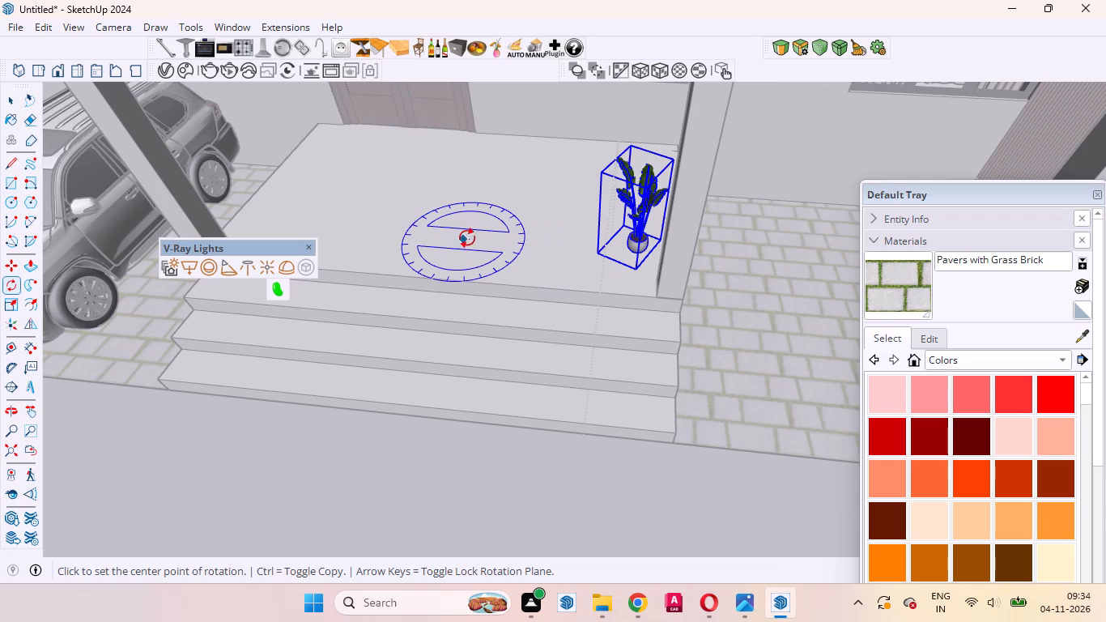
left_click(513, 235)
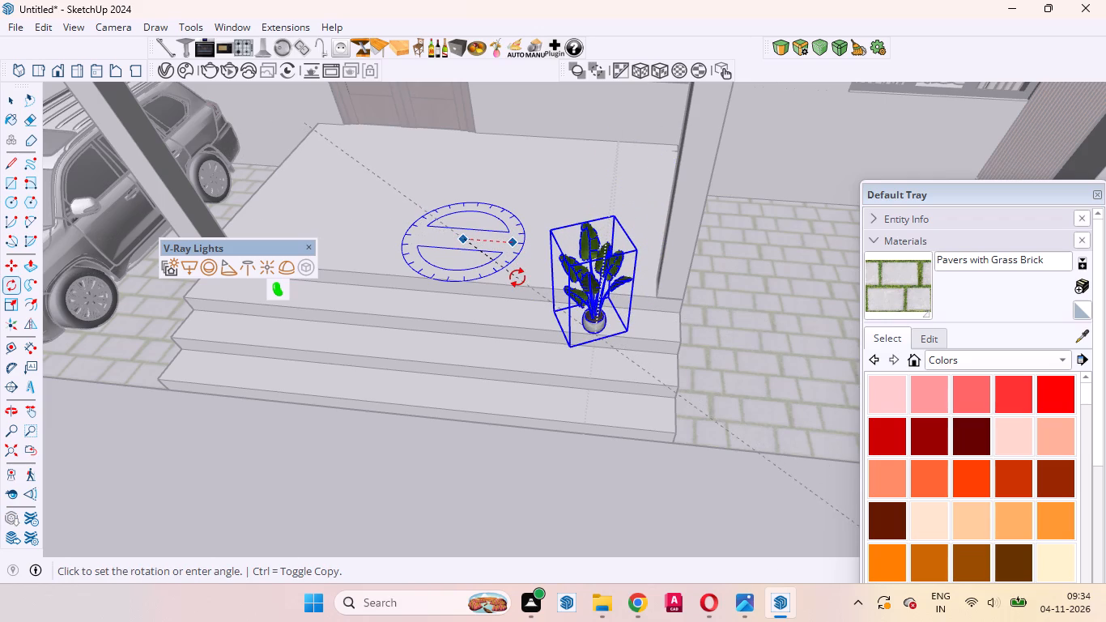
left_click(517, 278)
key("space")
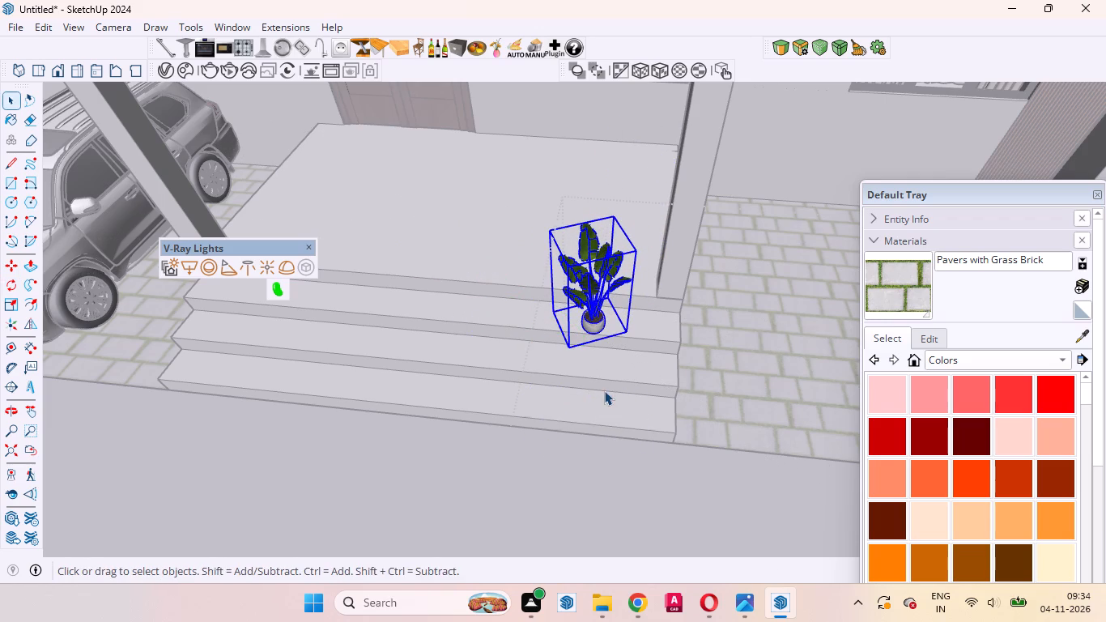
Move the rotated plant back onto the porch floor and adjust its position beside the column farther from the SUV.
key("m")
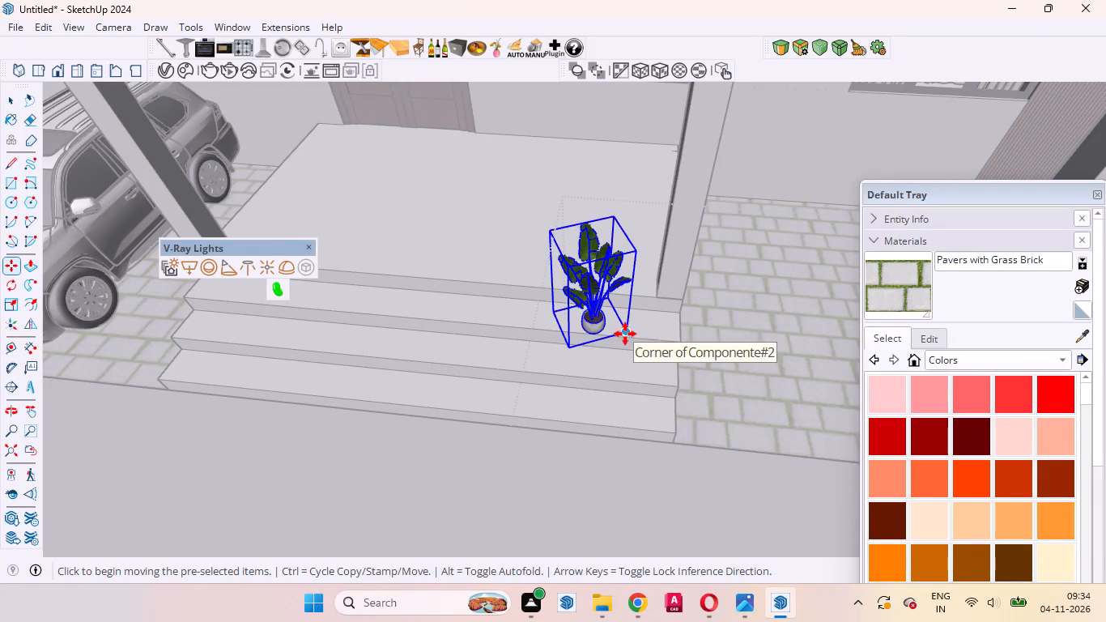
left_click(625, 334)
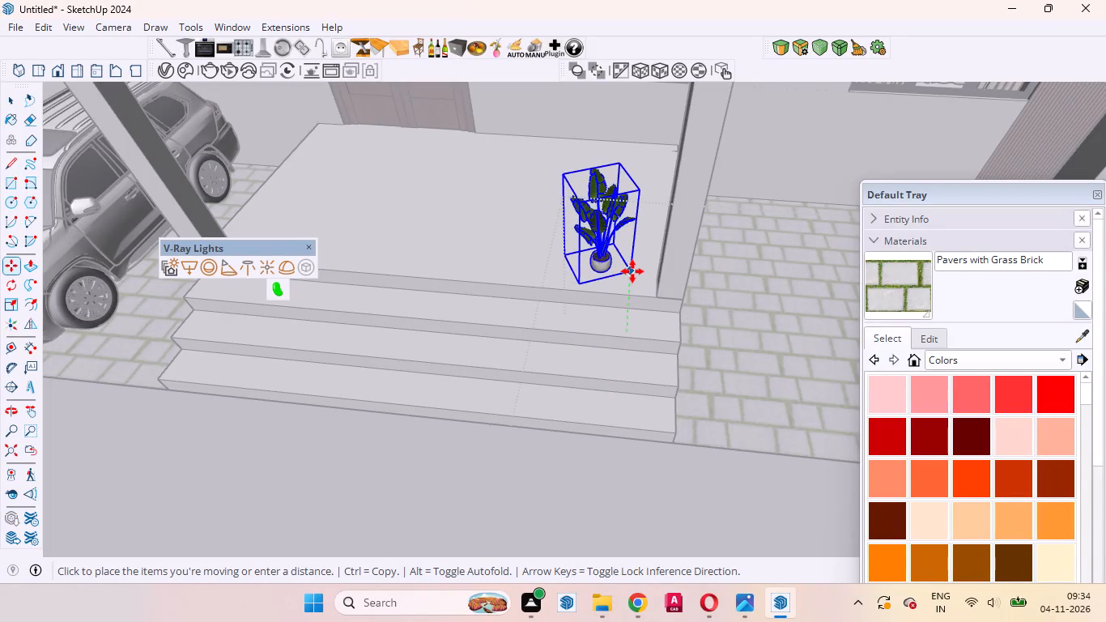
left_click(632, 271)
middle_click_drag(568, 360, 702, 162)
scroll(592, 230, "up", 5)
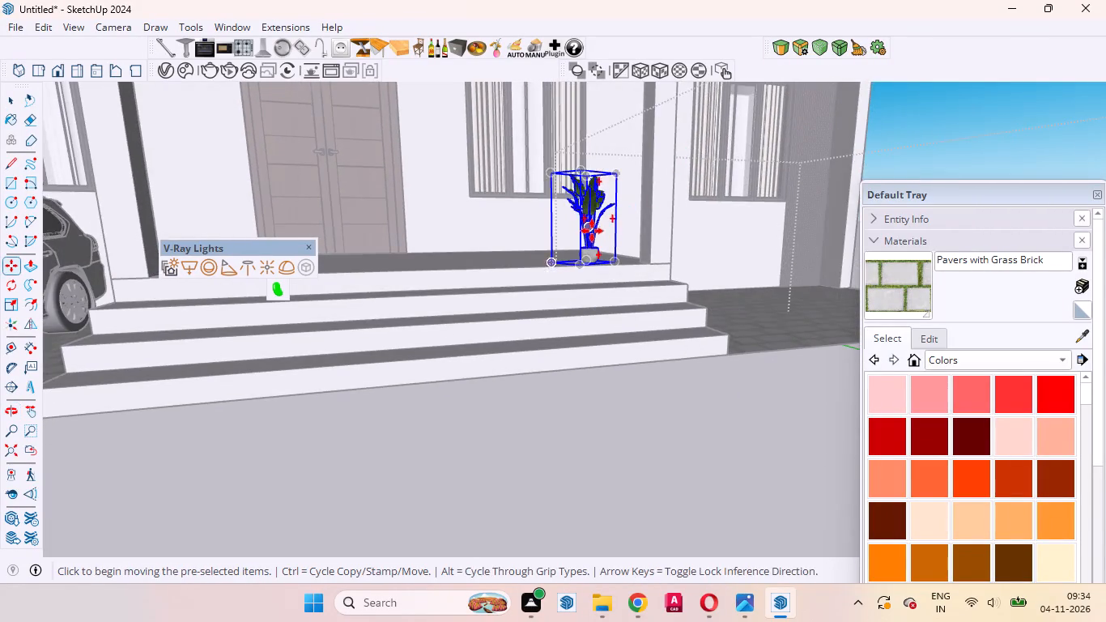
middle_click_drag(618, 287, 0, 455)
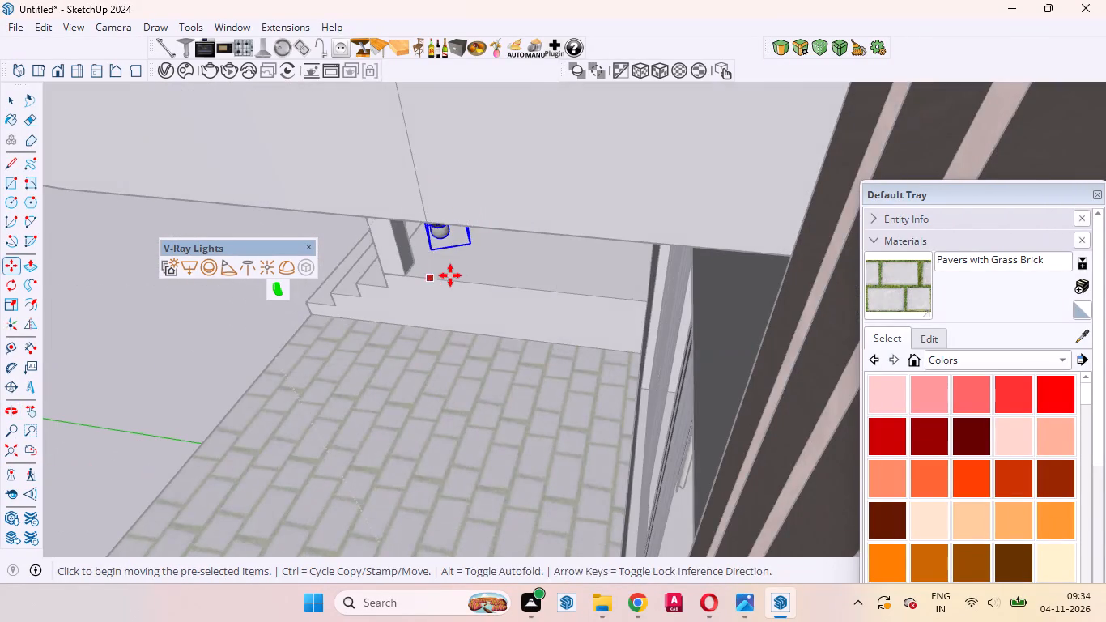
scroll(455, 275, "up", 1)
middle_click_drag(455, 275, 525, 191)
scroll(419, 281, "up", 8)
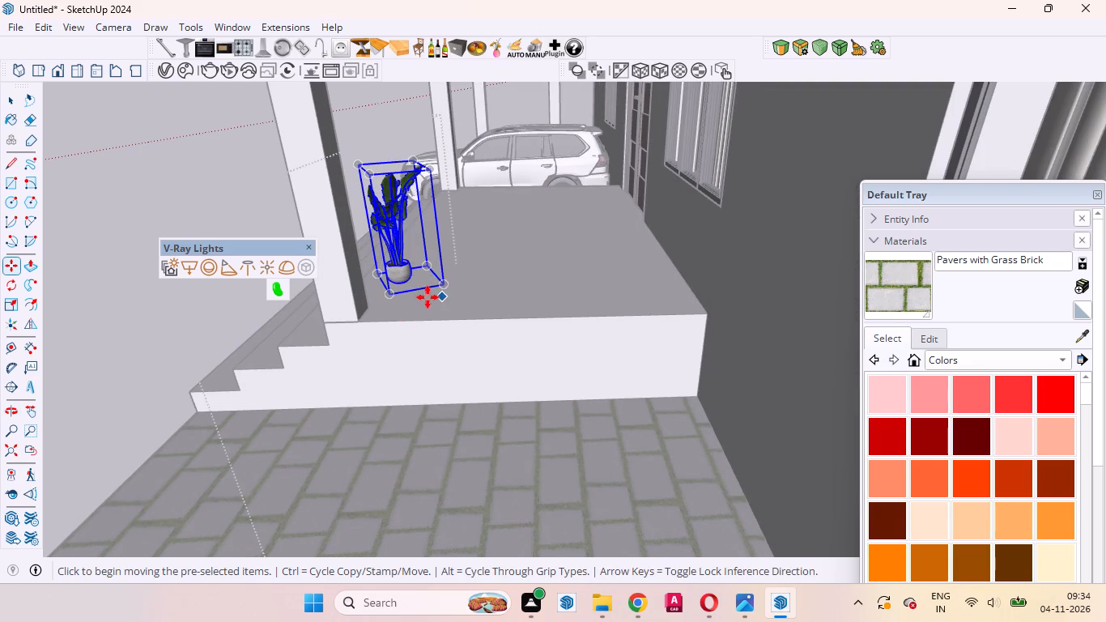
left_click(447, 283)
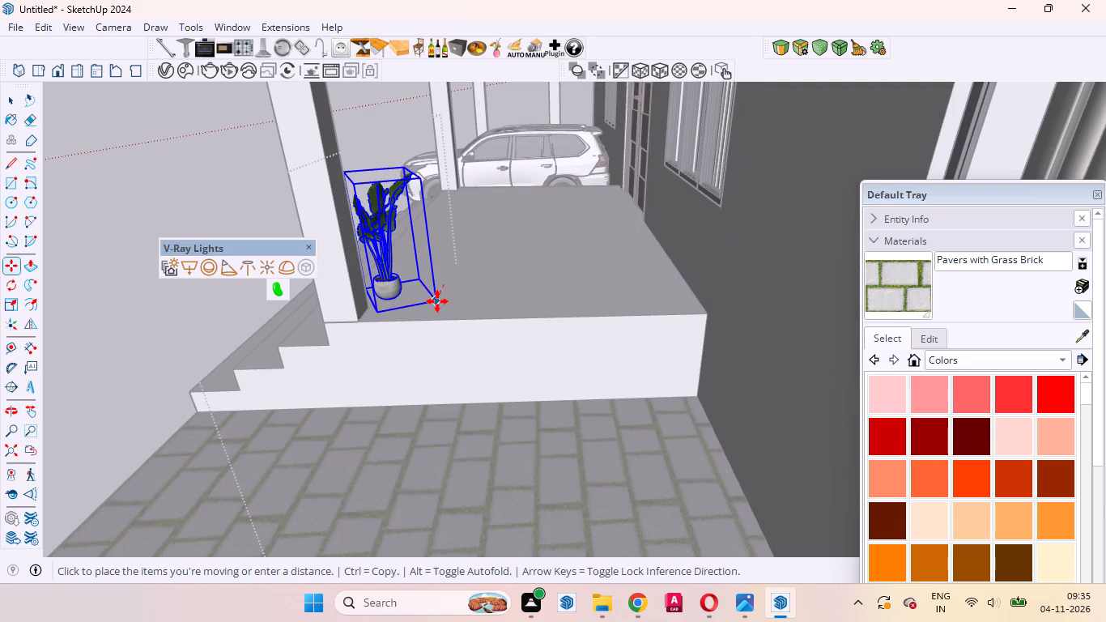
left_click(437, 301)
left_click(439, 301)
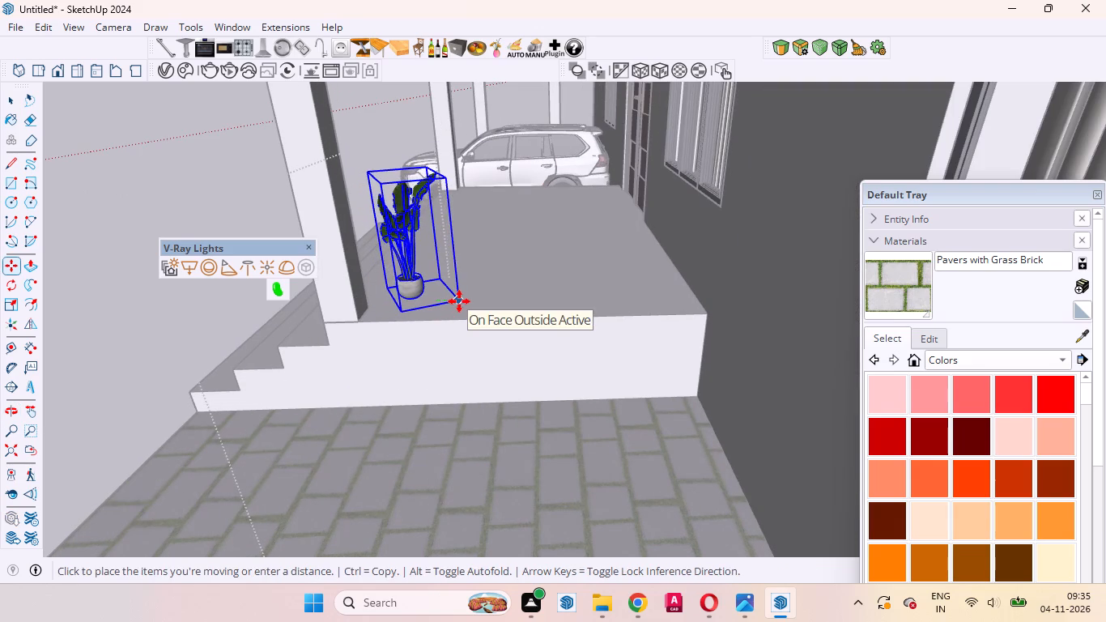
left_click(459, 301)
Copy the broad-leaved plant across the porch to beside the column next to the SUV, and close the plants group.
middle_click_drag(377, 303, 876, 276)
scroll(773, 272, "down", 7)
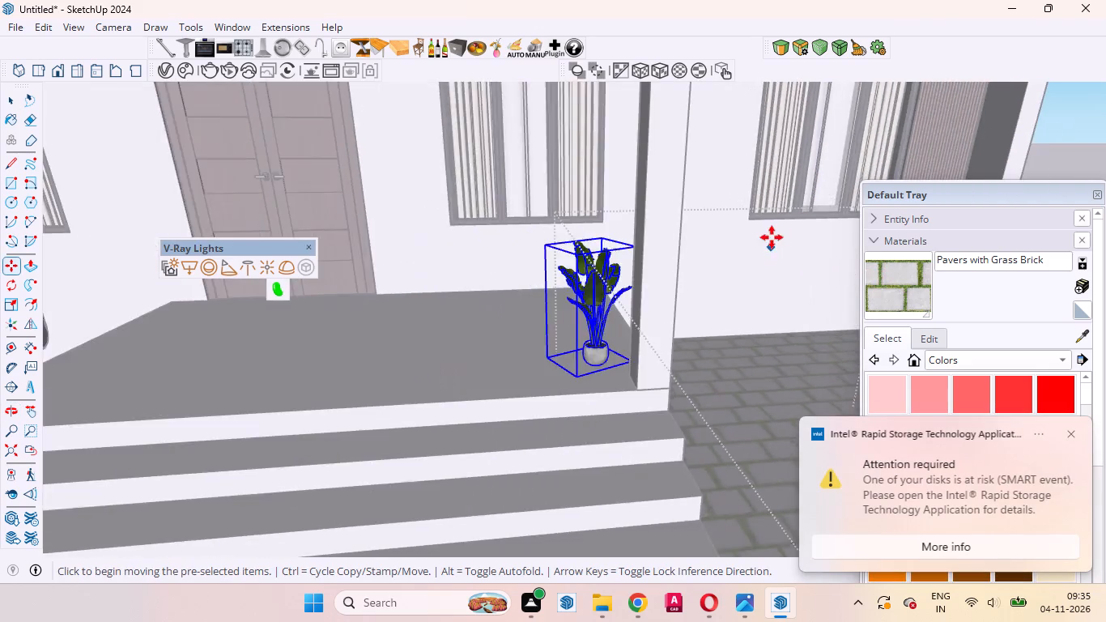
scroll(772, 237, "down", 2)
scroll(658, 366, "up", 11)
middle_click_drag(683, 291, 674, 353)
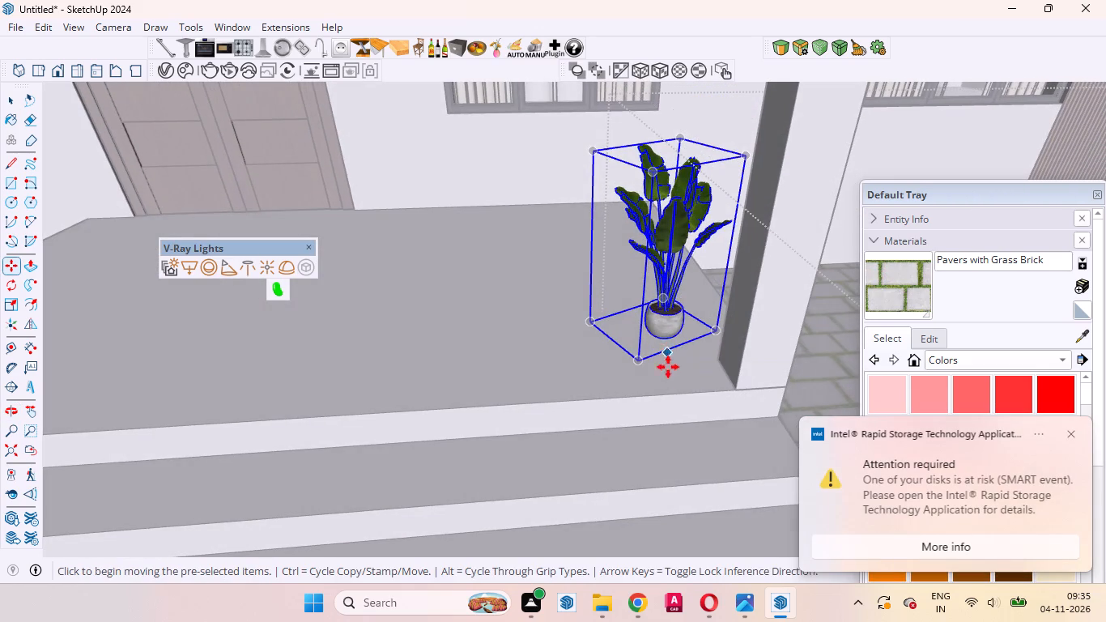
left_click(669, 371)
left_click(654, 369)
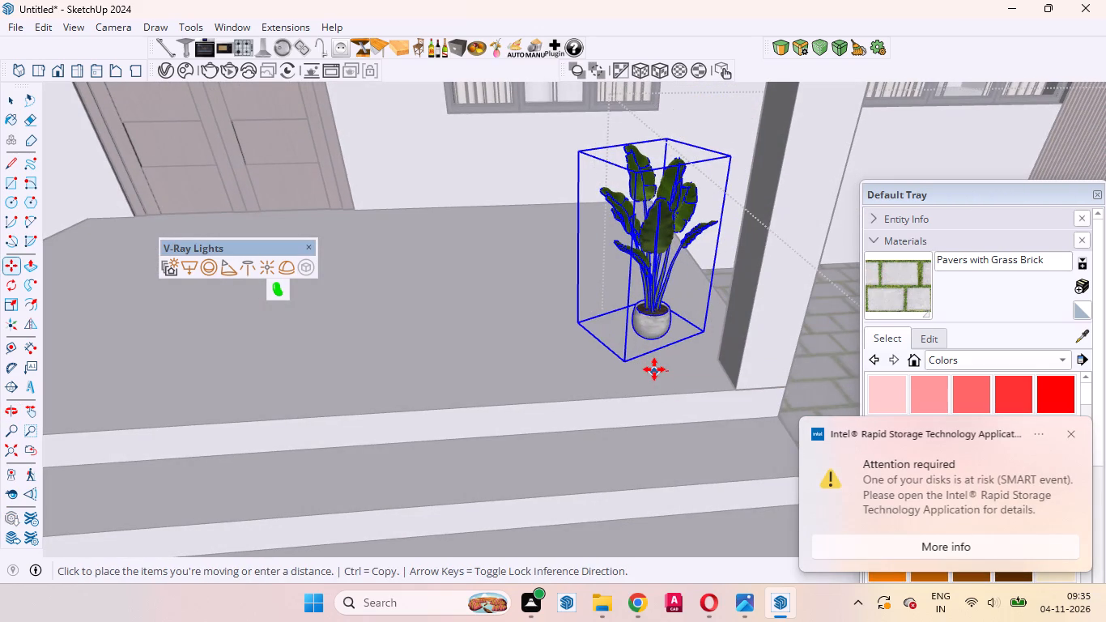
left_click(674, 365)
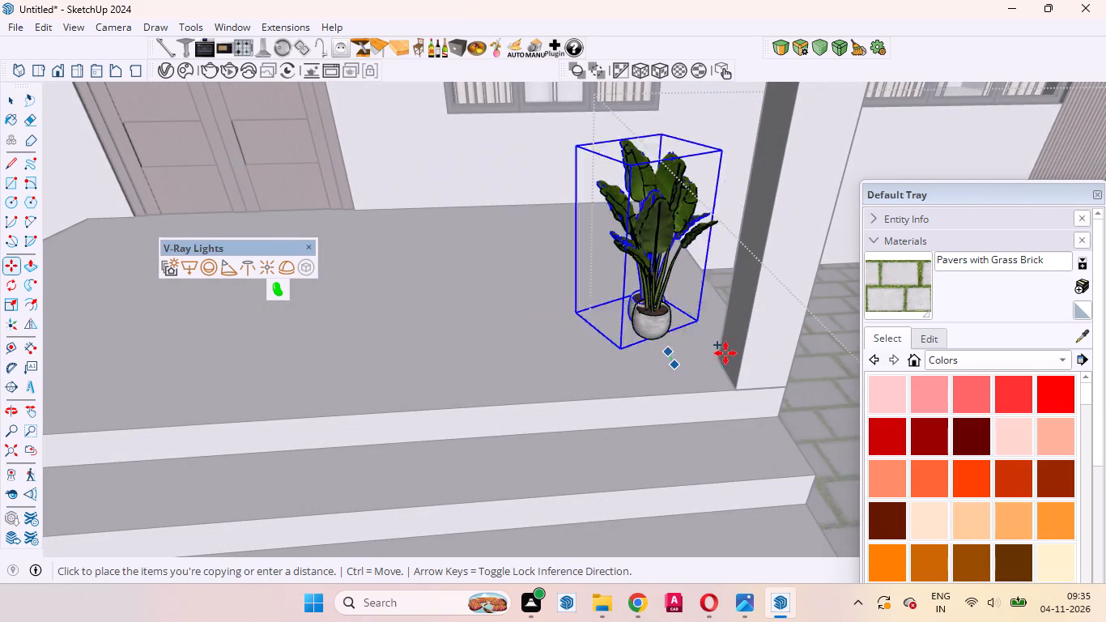
scroll(726, 352, "down", 14)
scroll(513, 367, "up", 4)
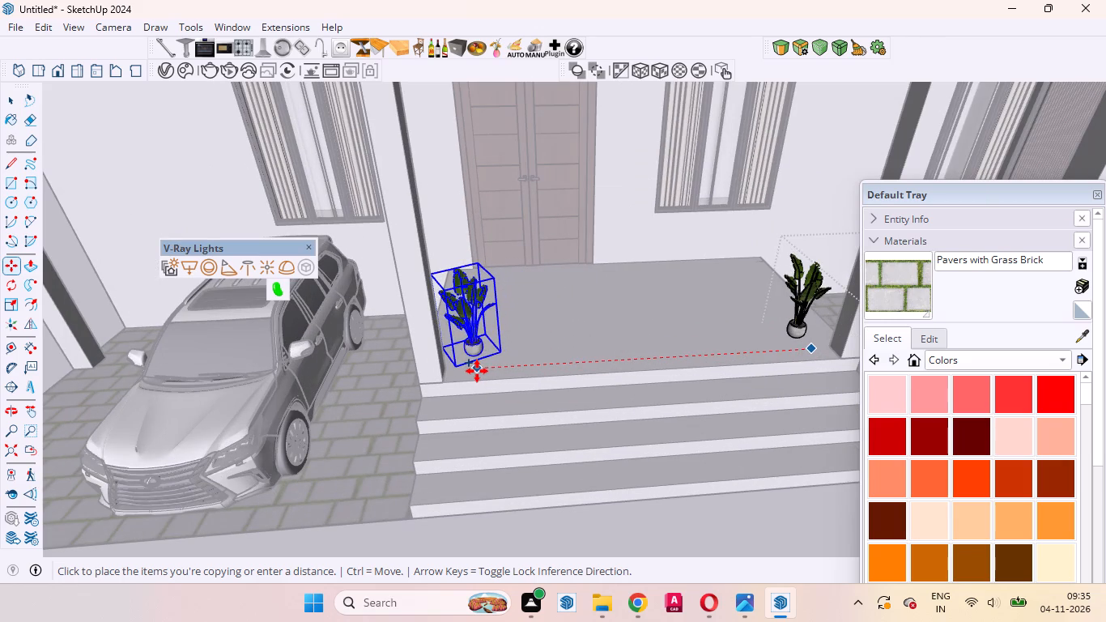
left_click(476, 372)
key("space")
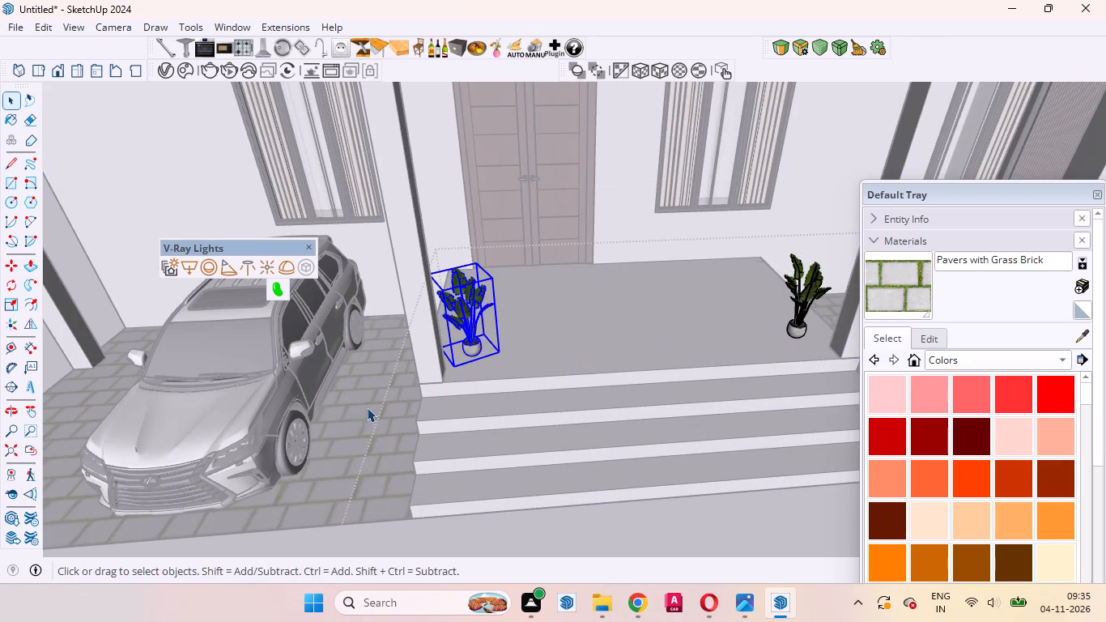
left_click(368, 407)
Reopen the plants group, scale the porch plant farther from the SUV up uniformly to a somewhat larger size, and deselect it.
scroll(367, 403, "down", 4)
middle_click_drag(427, 435, 409, 307)
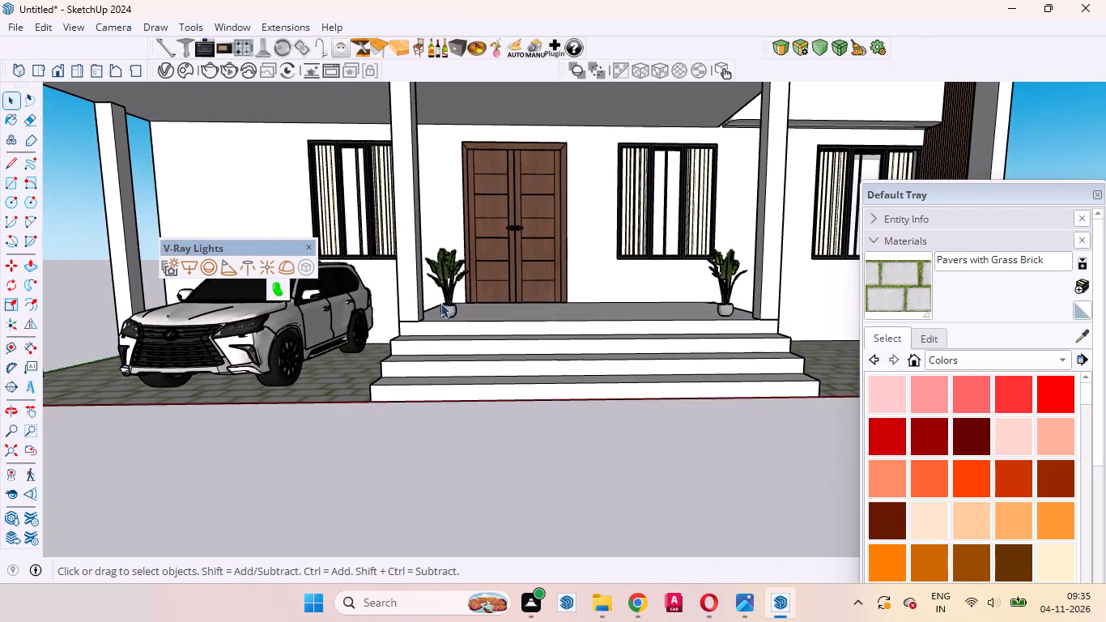
scroll(806, 308, "up", 5)
scroll(743, 307, "down", 5)
middle_click_drag(730, 331, 625, 315)
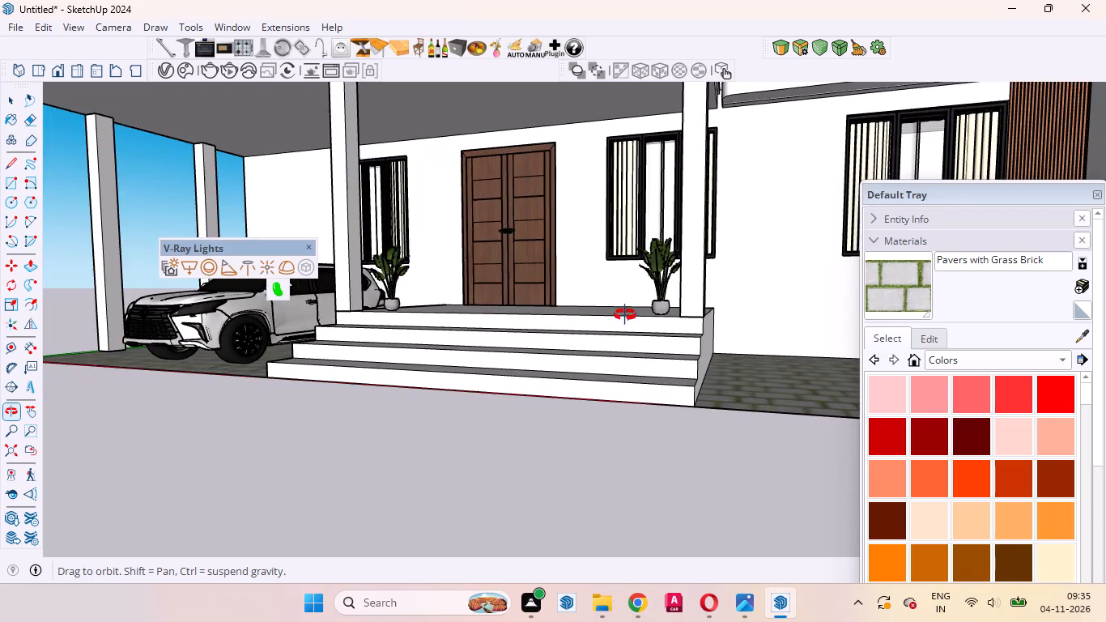
middle_click_drag(625, 315, 691, 372)
scroll(700, 311, "up", 10)
left_click(689, 326)
middle_click_drag(684, 332, 695, 358)
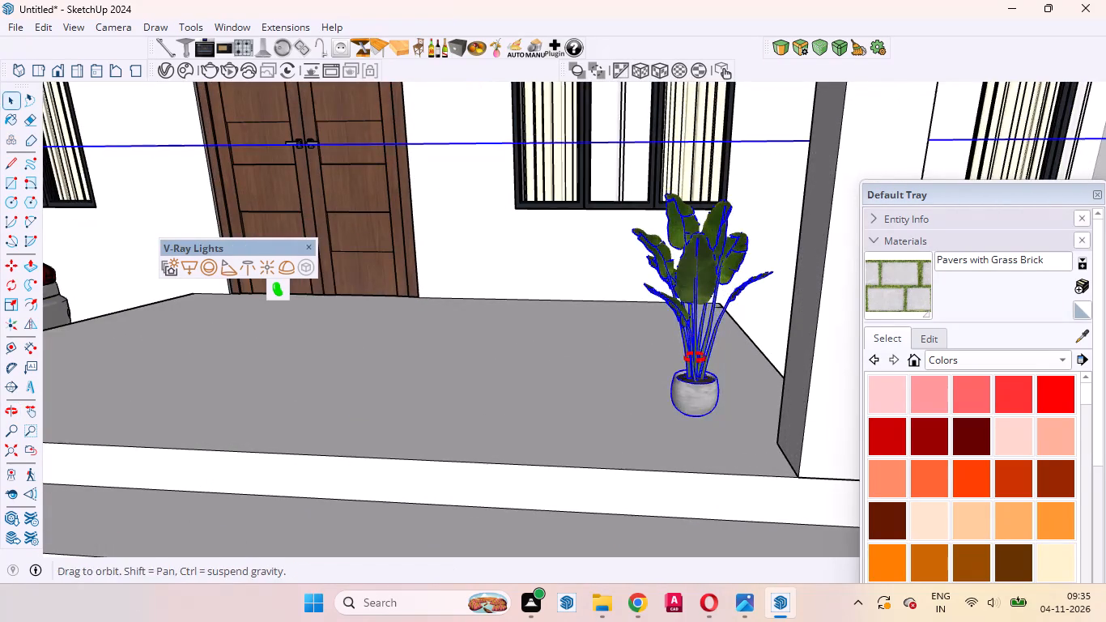
middle_click_drag(695, 358, 717, 405)
scroll(717, 405, "up", 1)
double_click(755, 334)
left_click(735, 388)
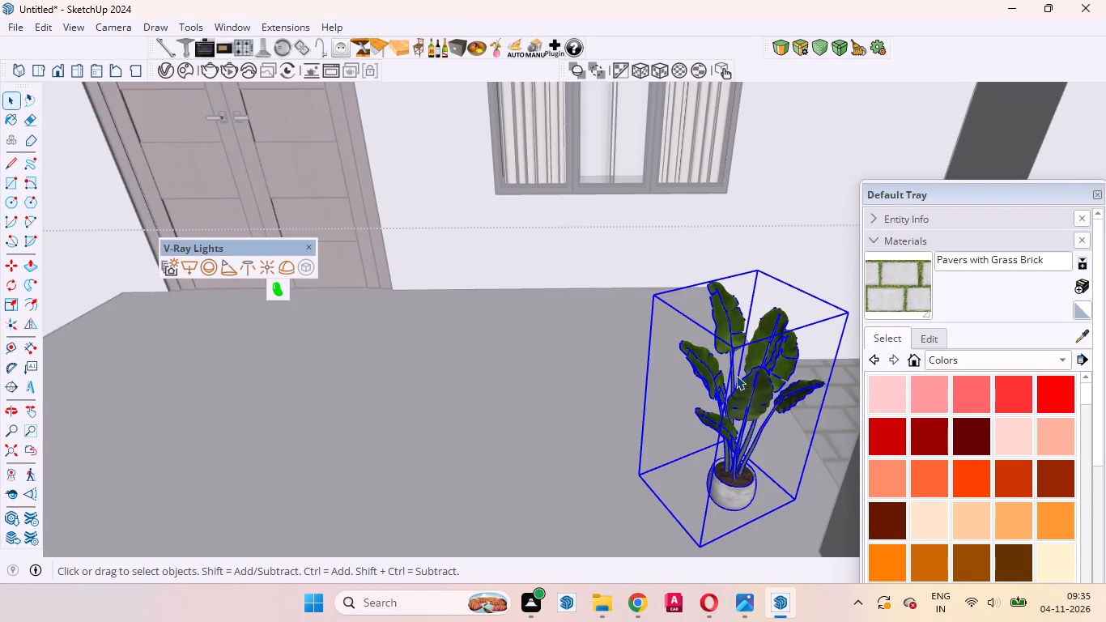
key("s")
left_click_drag(754, 271, 776, 203)
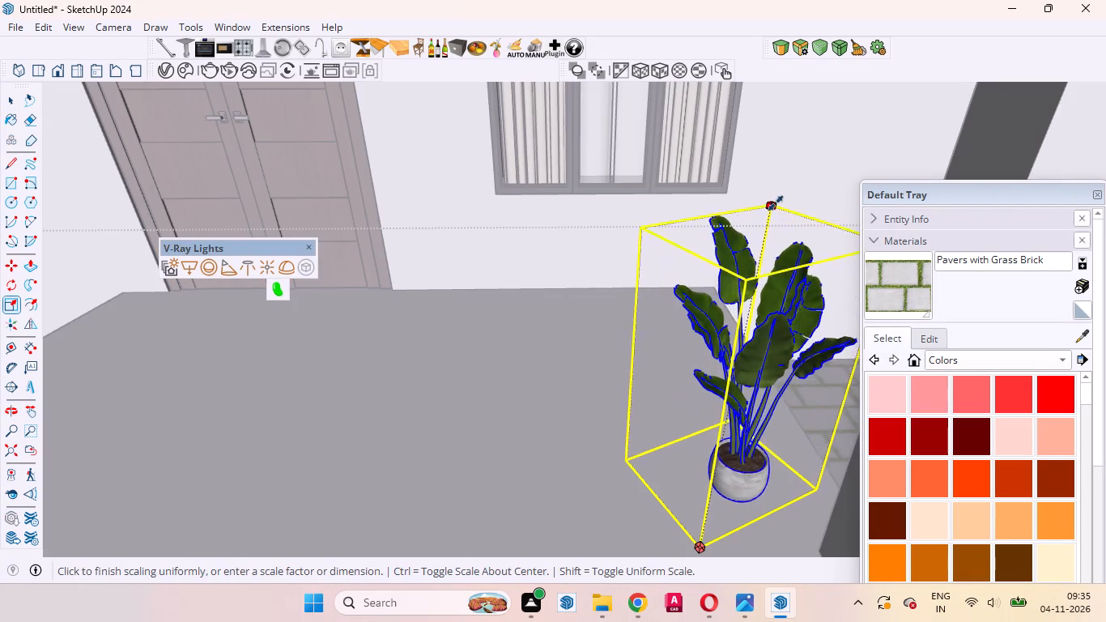
left_click_drag(776, 203, 778, 197)
scroll(637, 366, "down", 16)
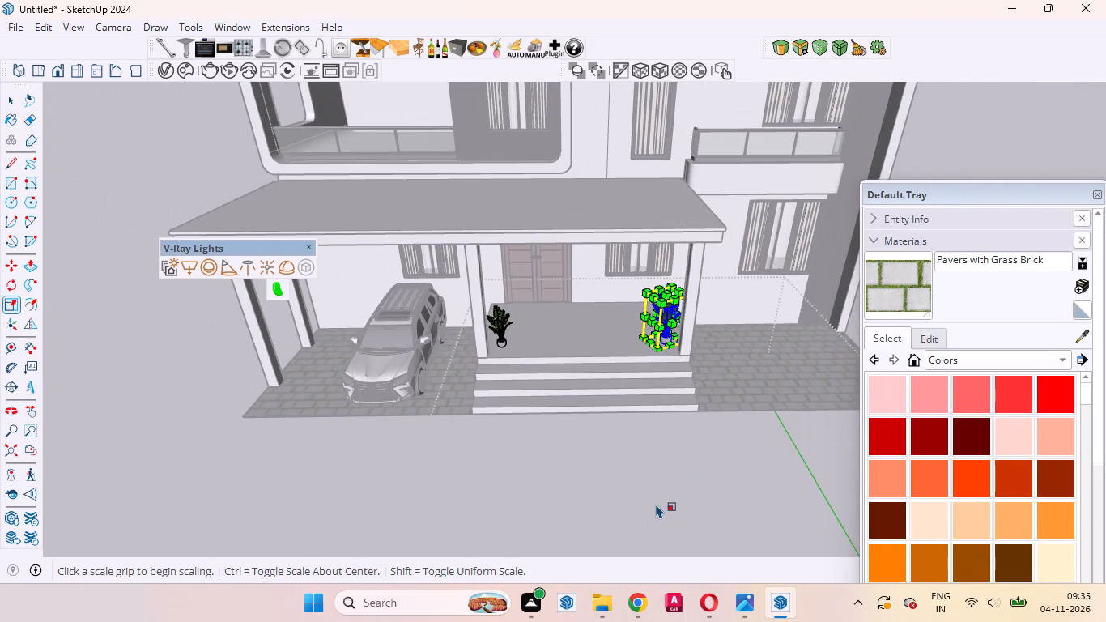
key("space")
left_click(659, 506)
Scale the copied plant beside the SUV-side column up uniformly to roughly match the other porch plant, and deselect it.
middle_click_drag(605, 522, 593, 364)
scroll(538, 314, "up", 3)
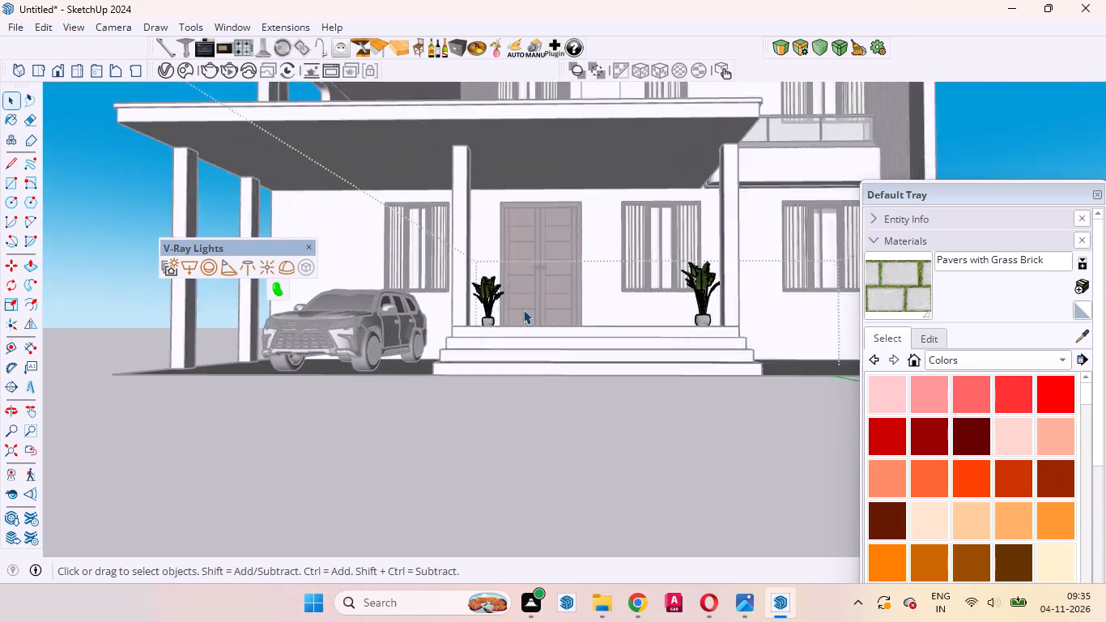
left_click(482, 306)
key("s")
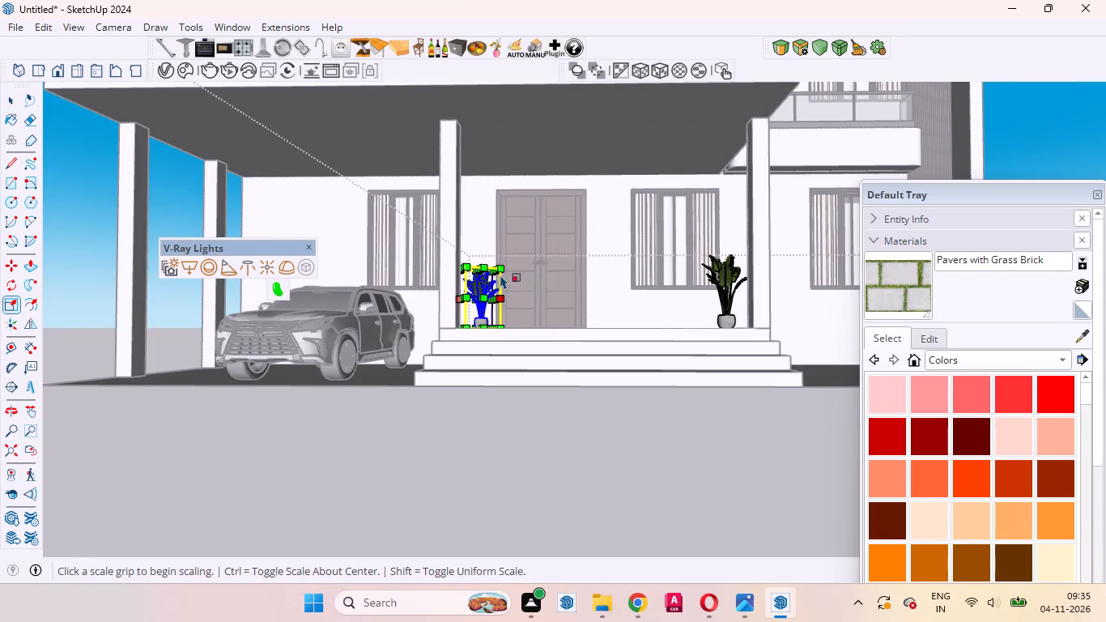
left_click_drag(500, 266, 514, 243)
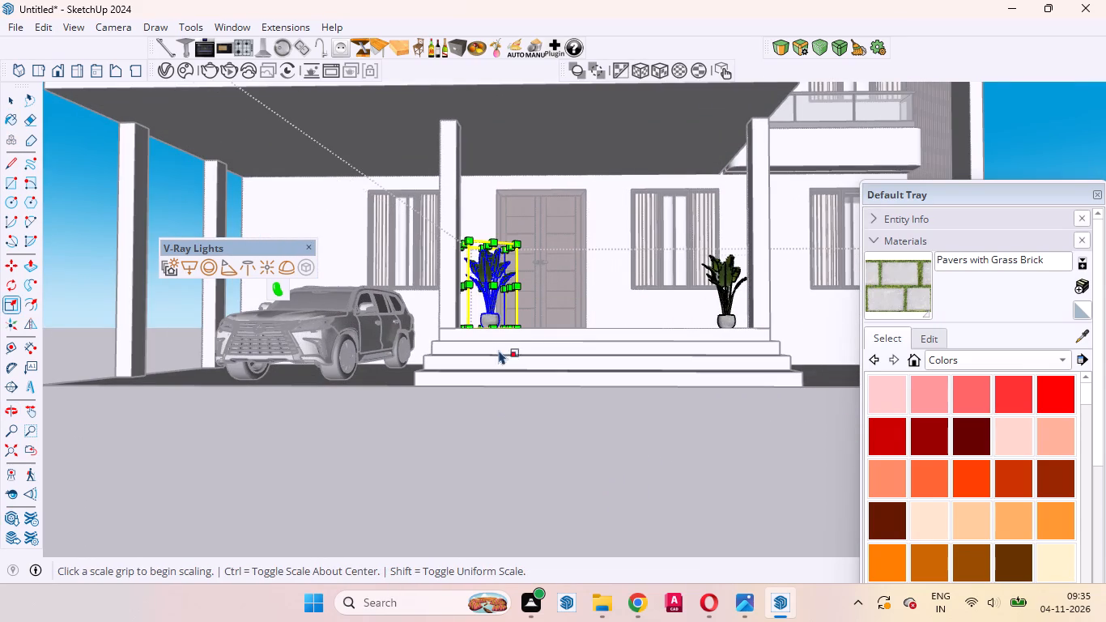
key("space")
left_click(526, 437)
middle_click_drag(519, 377, 483, 475)
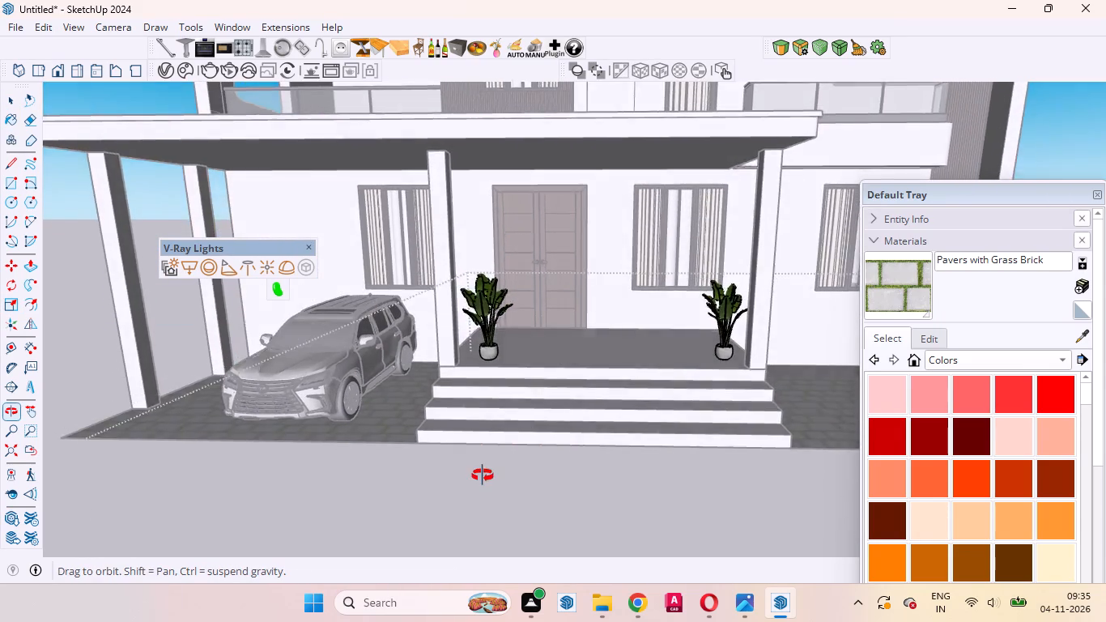
middle_click_drag(483, 475, 535, 412)
scroll(675, 327, "up", 5)
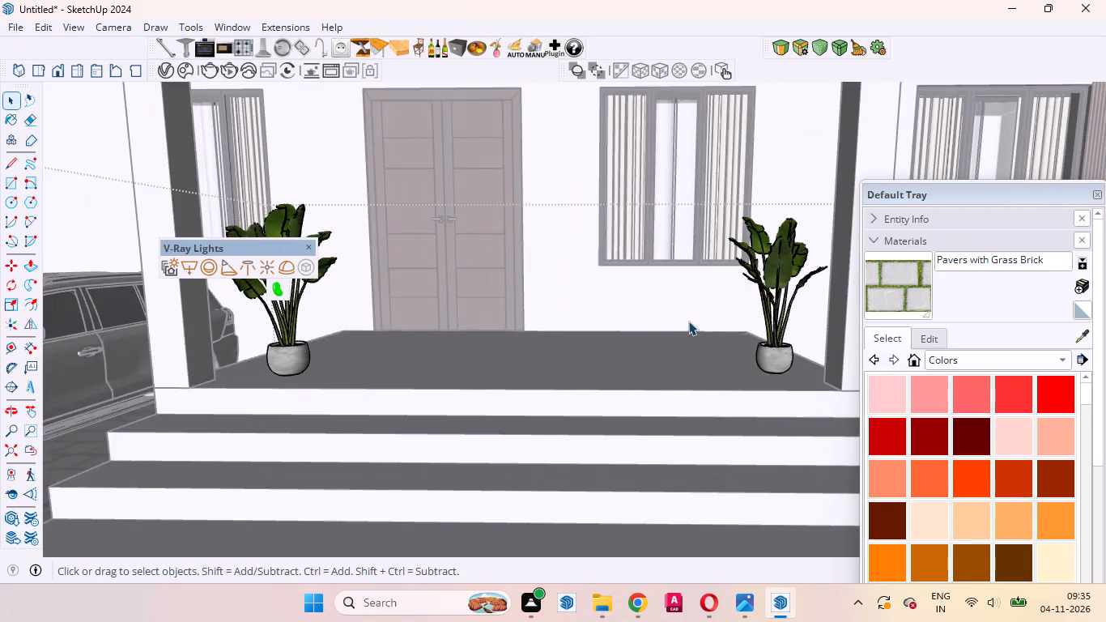
middle_click_drag(662, 368, 279, 529)
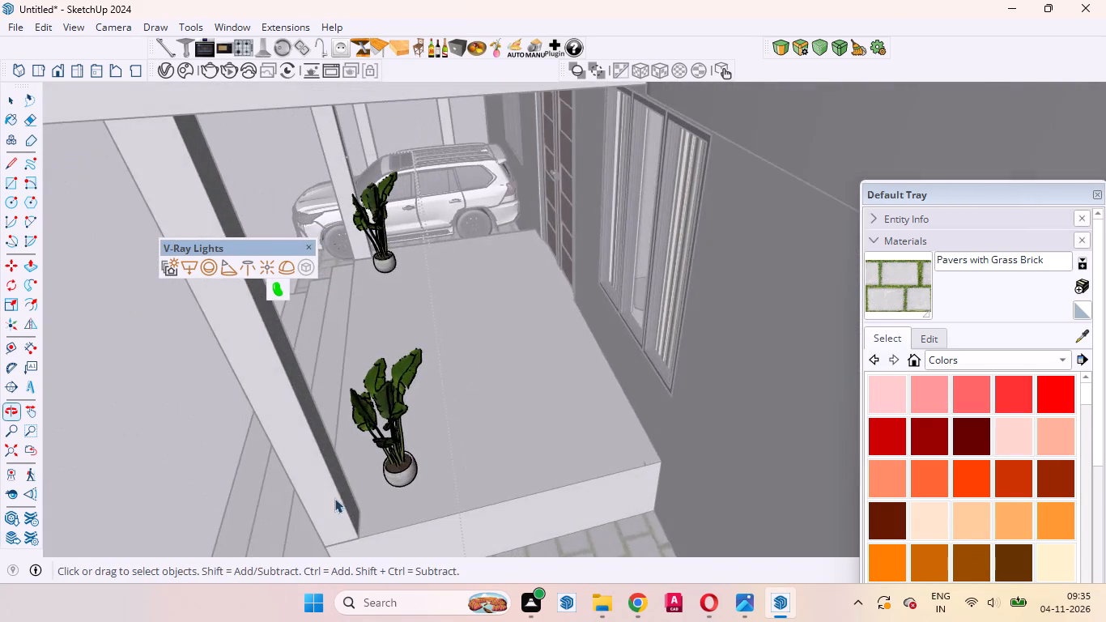
Scale the porch plant farther from the SUV up uniformly by a small amount and deselect it.
scroll(385, 488, "up", 5)
left_click(410, 471)
key("s")
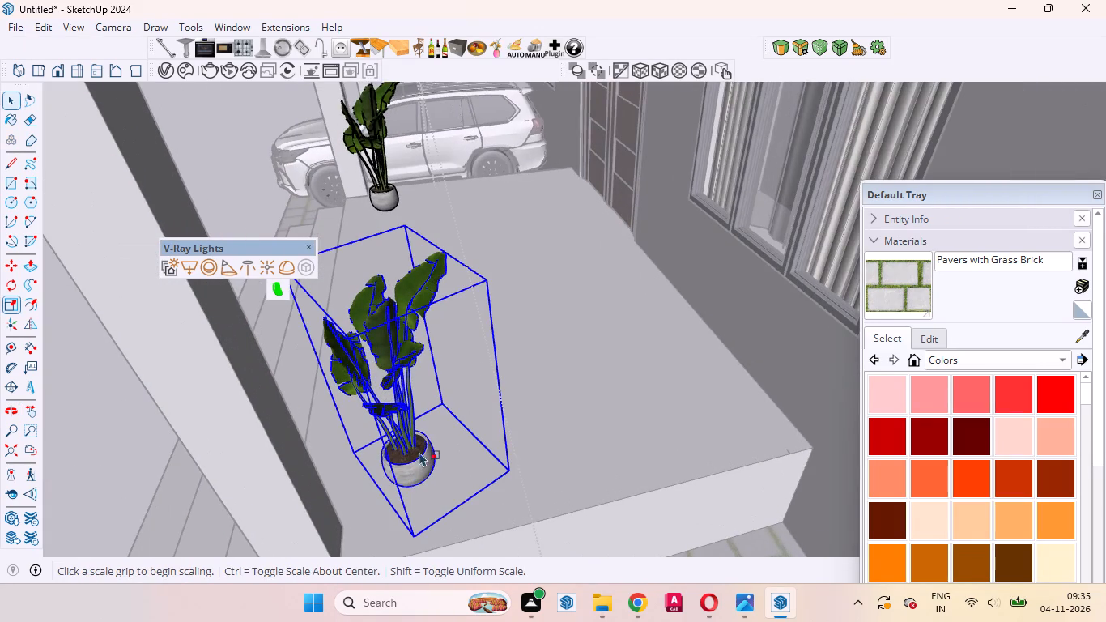
left_click_drag(409, 225, 409, 206)
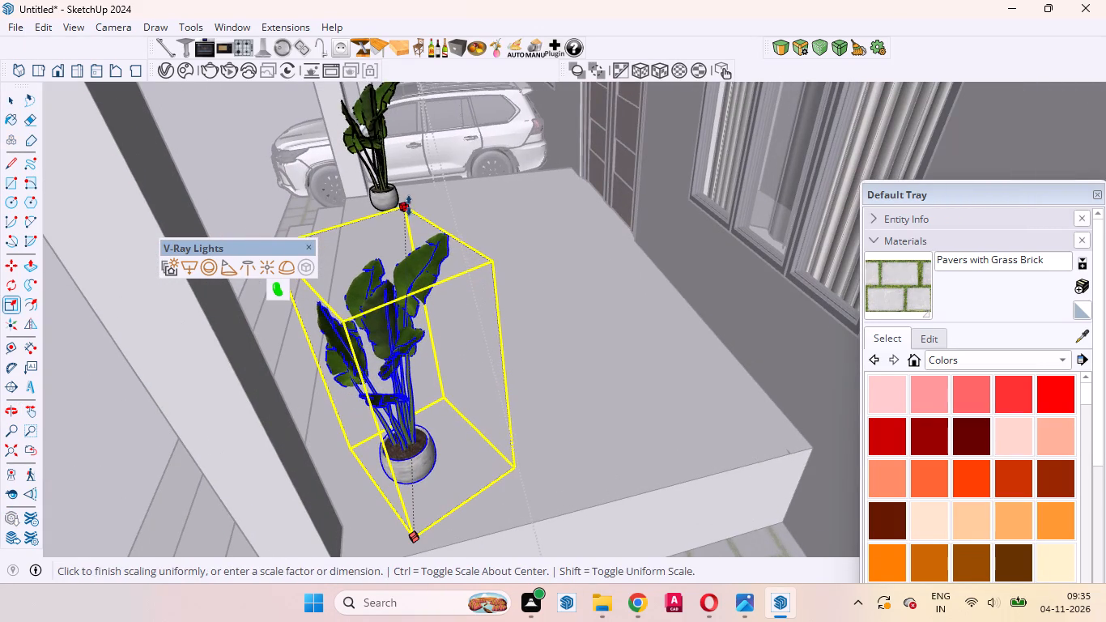
left_click_drag(409, 206, 410, 202)
middle_click_drag(376, 373, 642, 314)
scroll(645, 306, "down", 12)
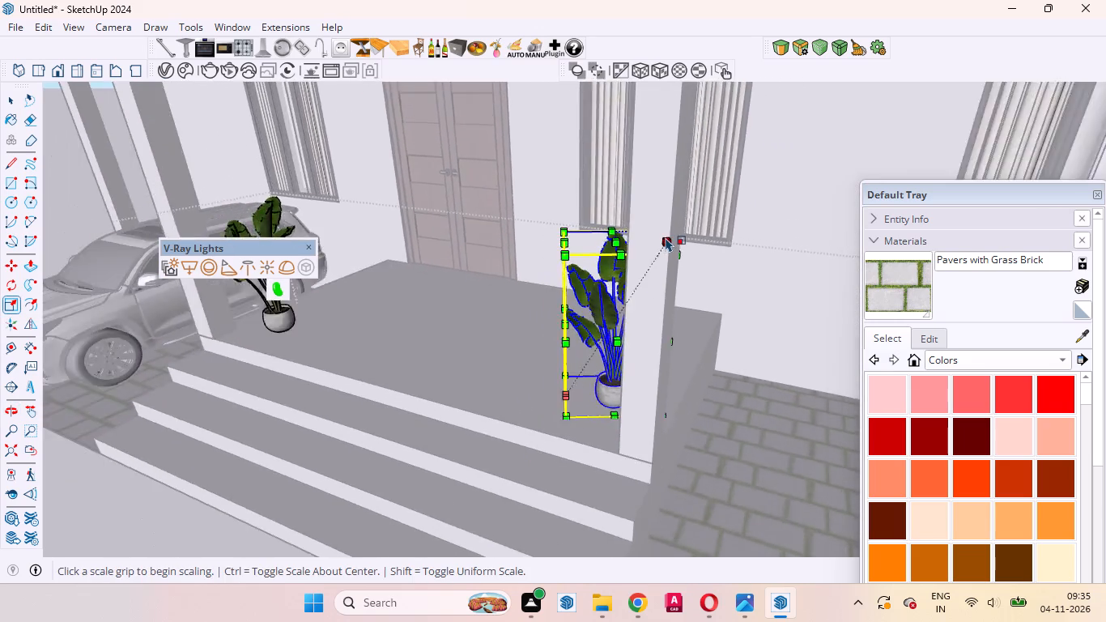
scroll(666, 237, "down", 10)
left_click(419, 498)
key("space")
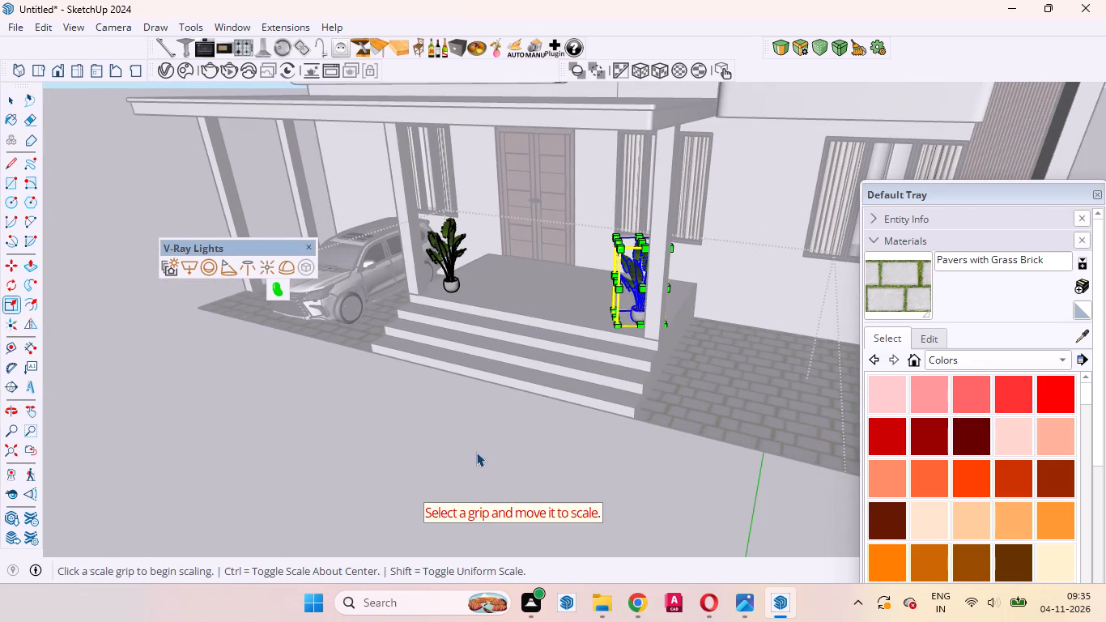
left_click(479, 452)
Move the porch plant farther from the SUV slightly forward, toward the top of the entrance steps.
middle_click_drag(504, 442, 674, 330)
scroll(507, 447, "down", 7)
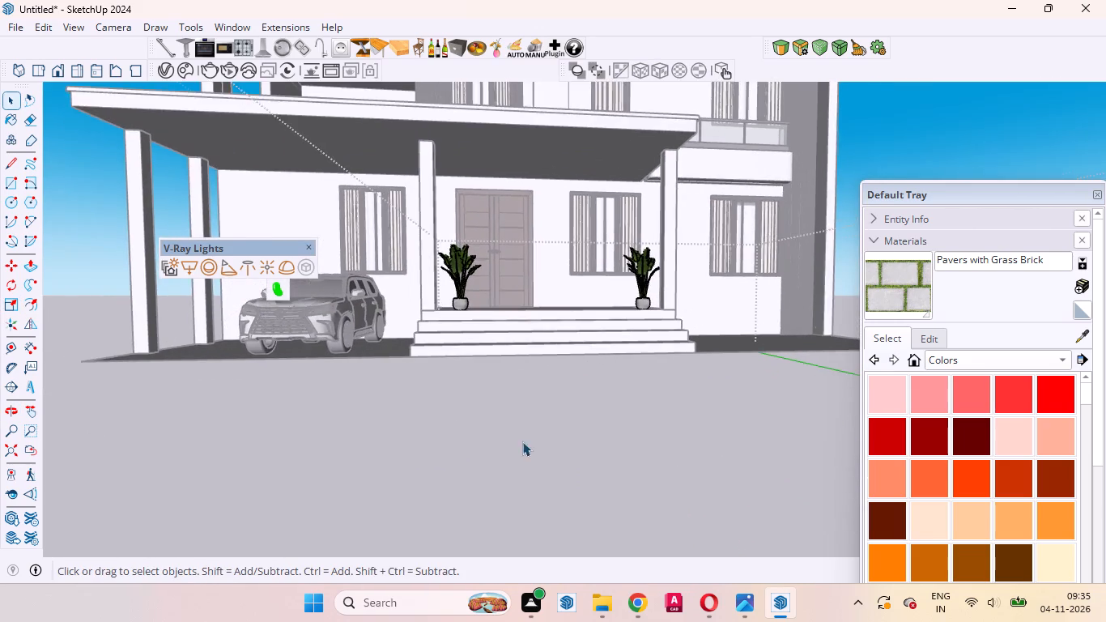
scroll(522, 441, "down", 2)
middle_click_drag(604, 432, 696, 608)
scroll(649, 381, "up", 7)
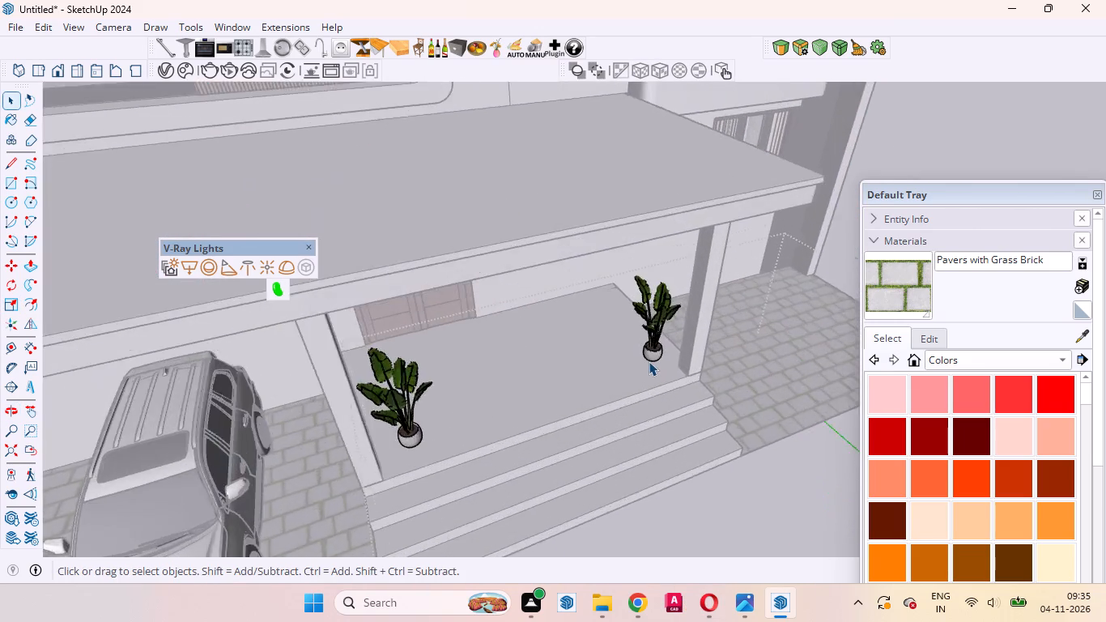
scroll(649, 361, "up", 2)
left_click(650, 356)
key("m")
left_click(652, 356)
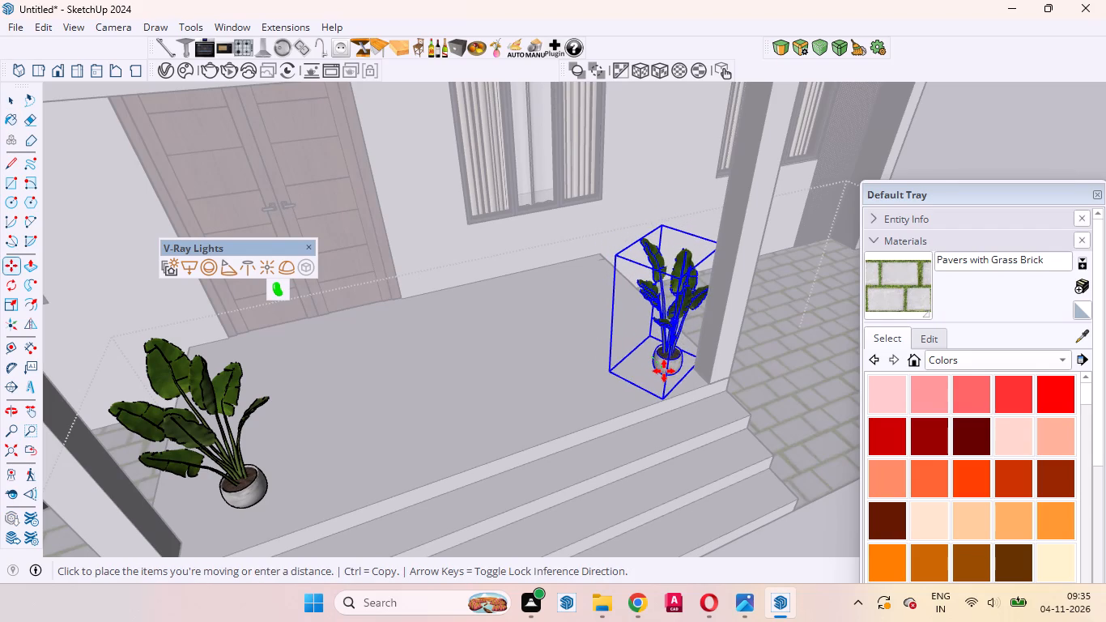
left_click(665, 370)
key("space")
Shift the same plant sideways along the porch, slightly away from its column, deselect it and close the plants group.
middle_click_drag(657, 388, 510, 370)
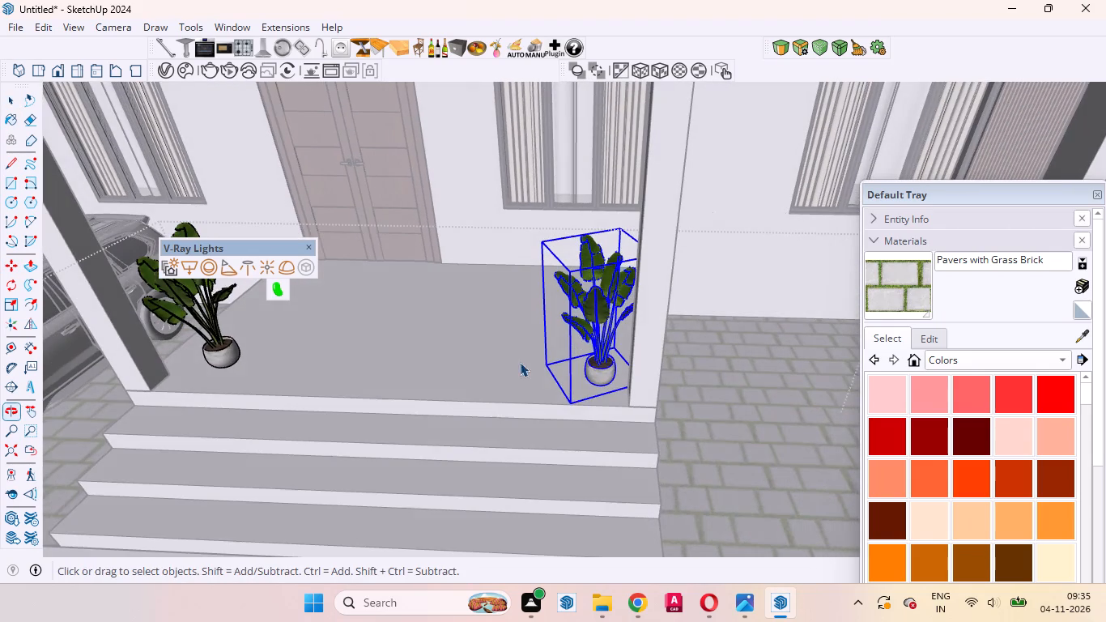
key("m")
left_click(525, 381)
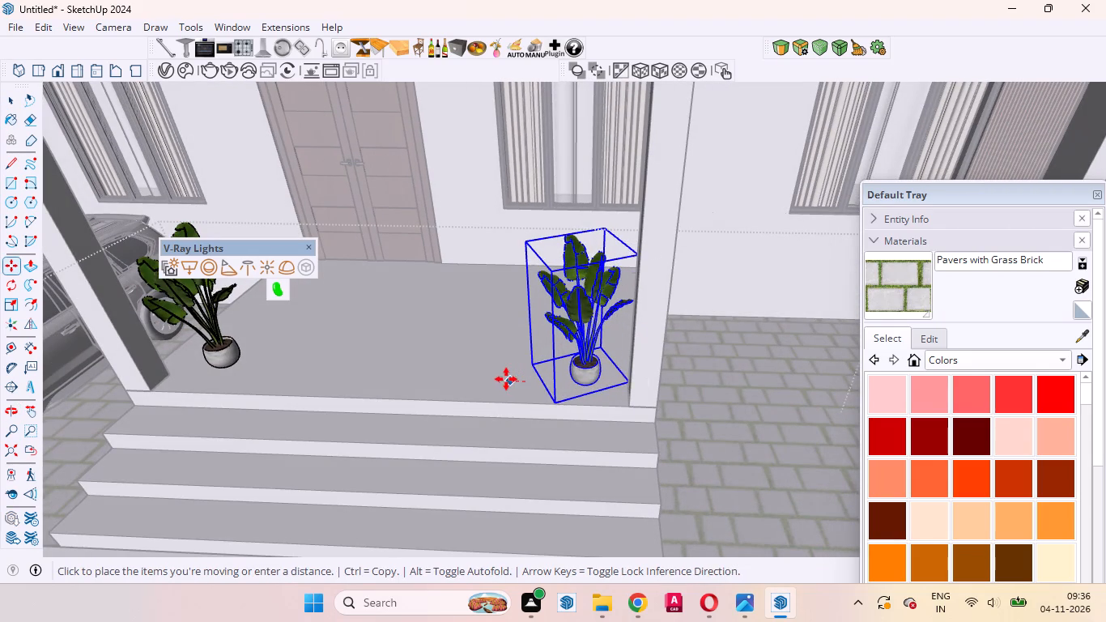
left_click(504, 379)
key("space")
scroll(573, 449, "down", 8)
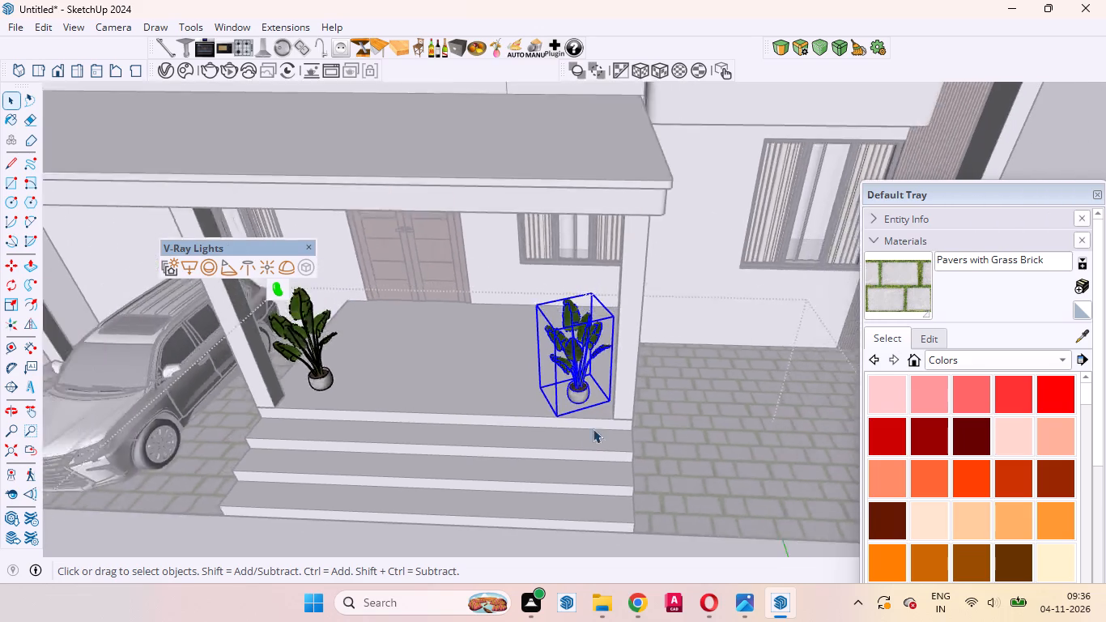
scroll(593, 428, "down", 4)
scroll(557, 504, "up", 1)
middle_click_drag(557, 502, 580, 376)
left_click(583, 533)
scroll(619, 420, "down", 11)
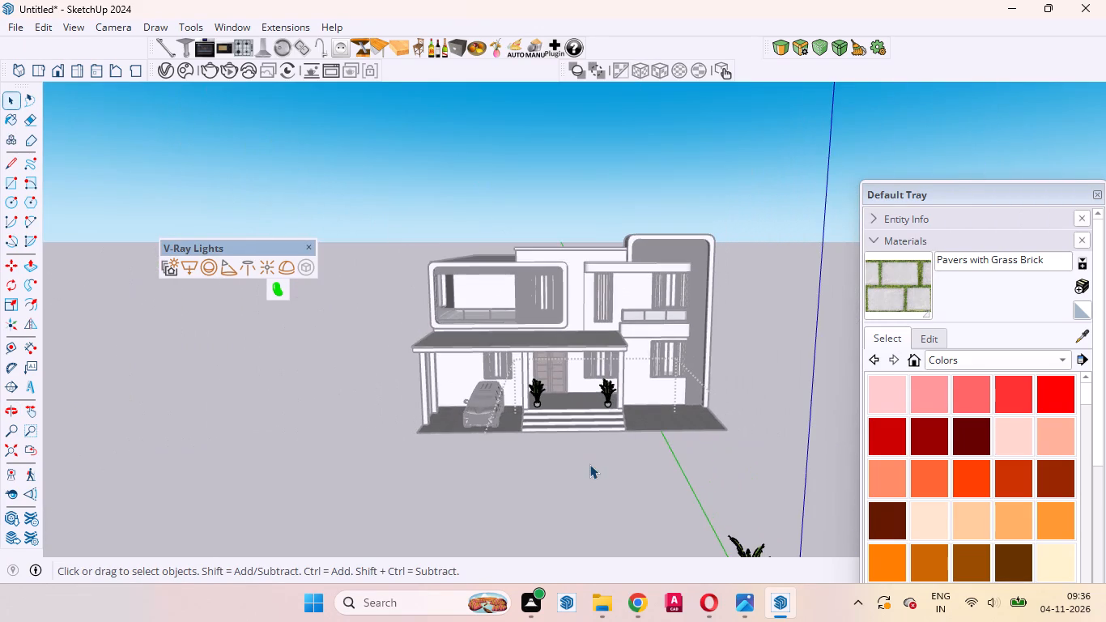
double_click(589, 475)
Examine the size and placement of both porch plants against the front facade.
scroll(596, 390, "up", 5)
middle_click_drag(598, 437, 507, 415)
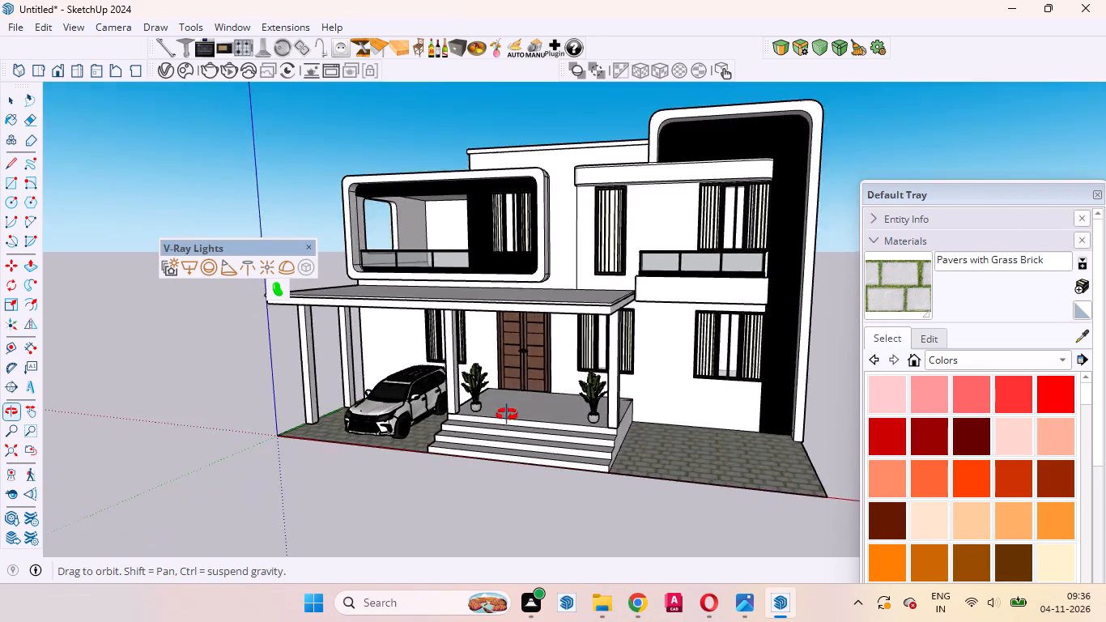
middle_click_drag(507, 415, 597, 404)
scroll(614, 381, "up", 5)
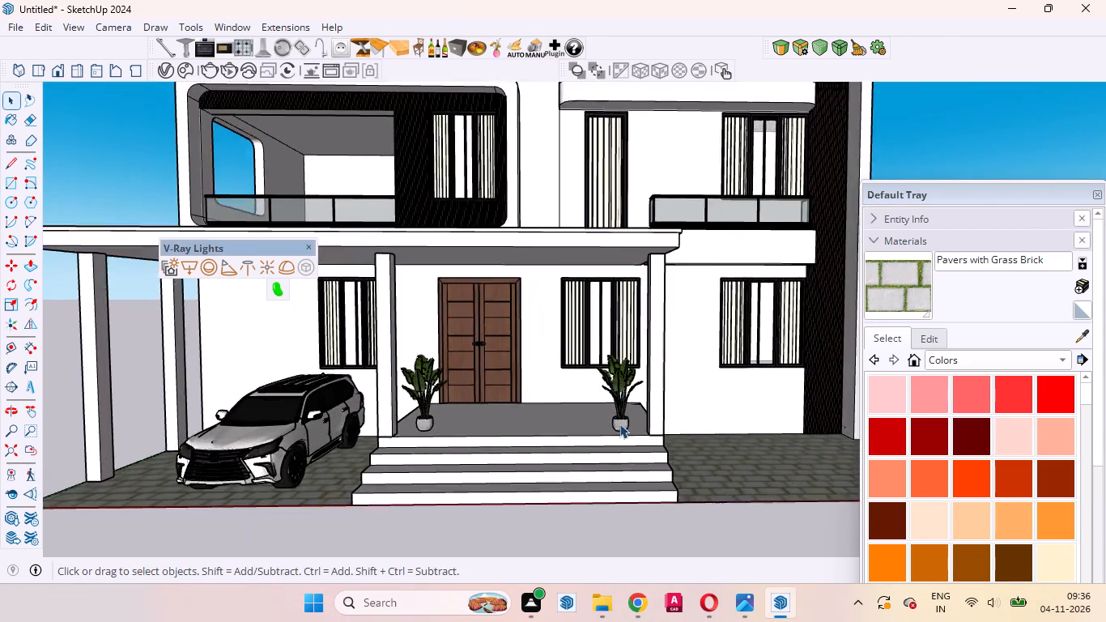
scroll(619, 424, "up", 3)
middle_click_drag(608, 427, 634, 552)
scroll(418, 450, "down", 10)
Open the small upper balcony's slab group above the paved side area for editing.
middle_click_drag(598, 329, 555, 420)
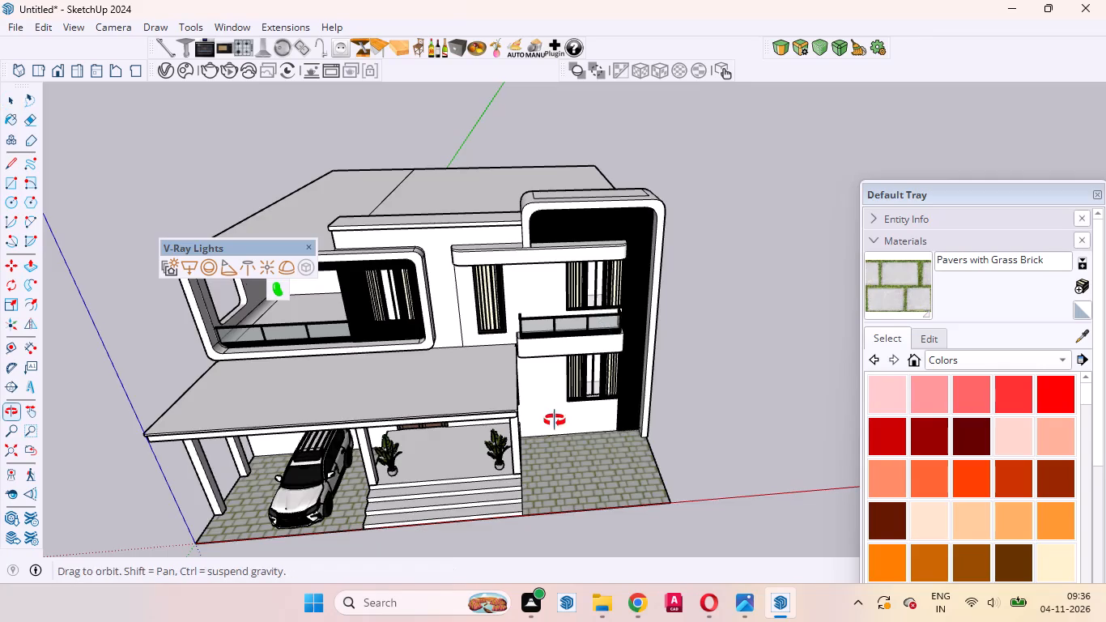
middle_click_drag(555, 420, 458, 462)
scroll(576, 312, "up", 15)
scroll(540, 327, "down", 1)
scroll(540, 327, "up", 6)
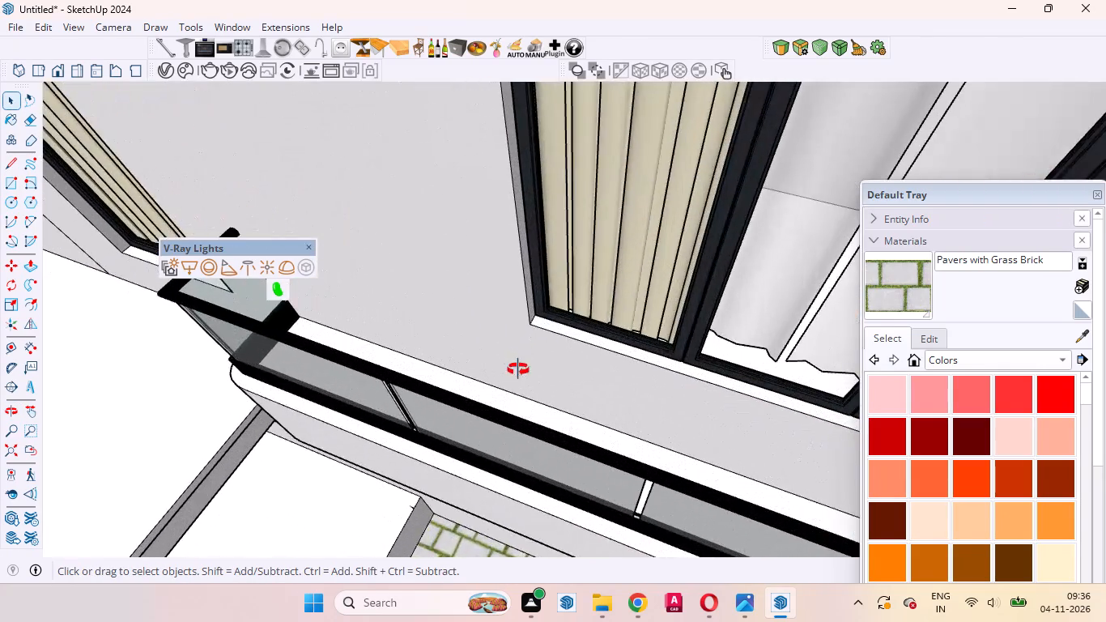
middle_click_drag(518, 369, 424, 389)
scroll(427, 382, "up", 1)
left_click(446, 375)
double_click(442, 377)
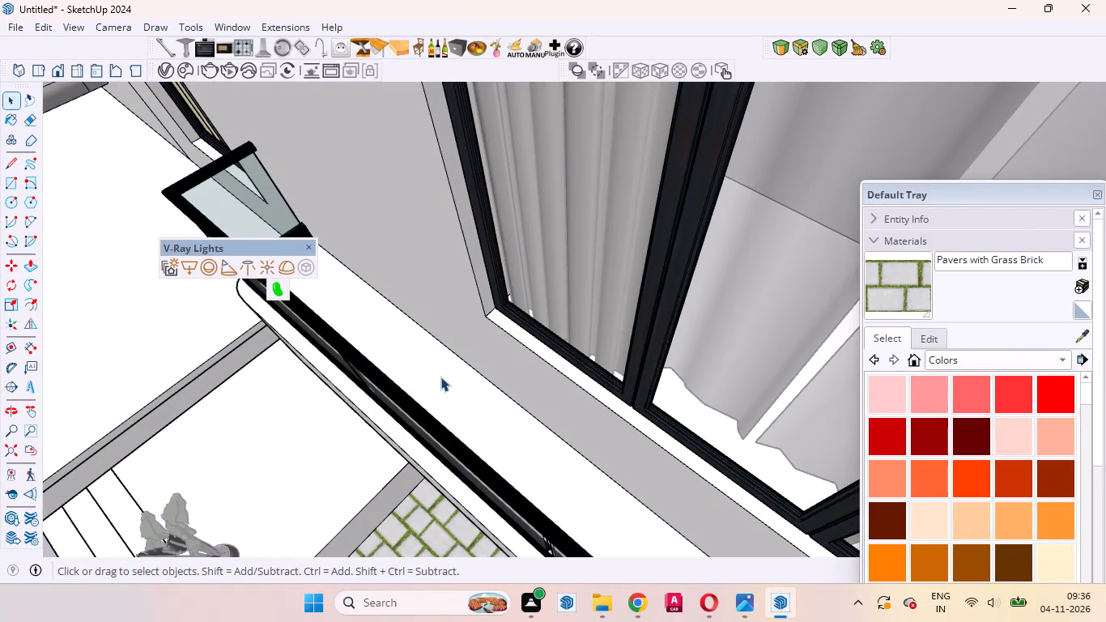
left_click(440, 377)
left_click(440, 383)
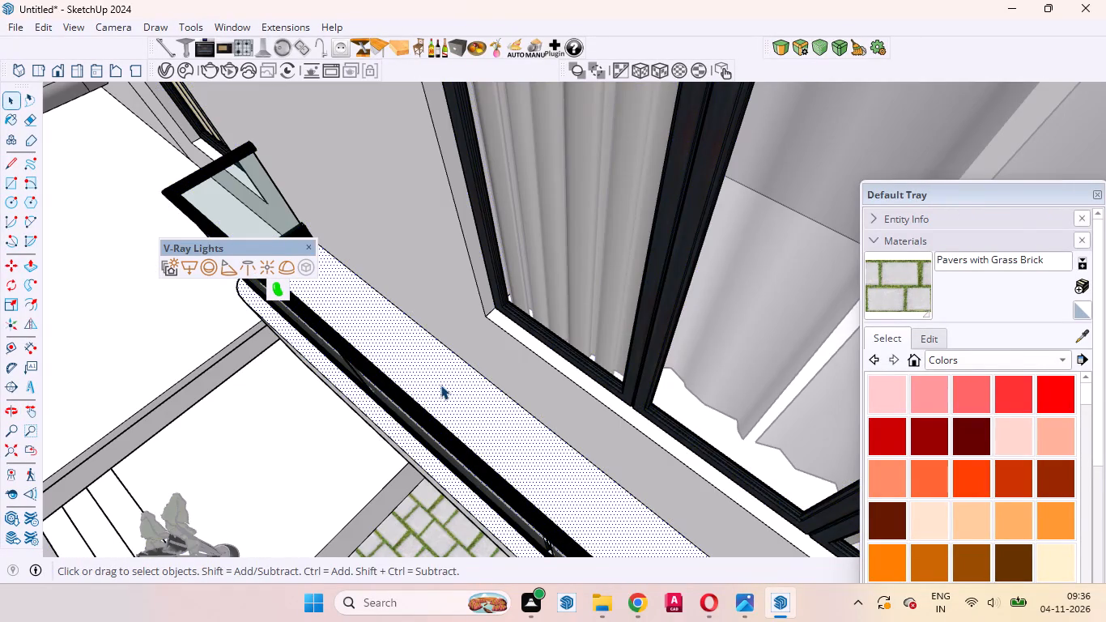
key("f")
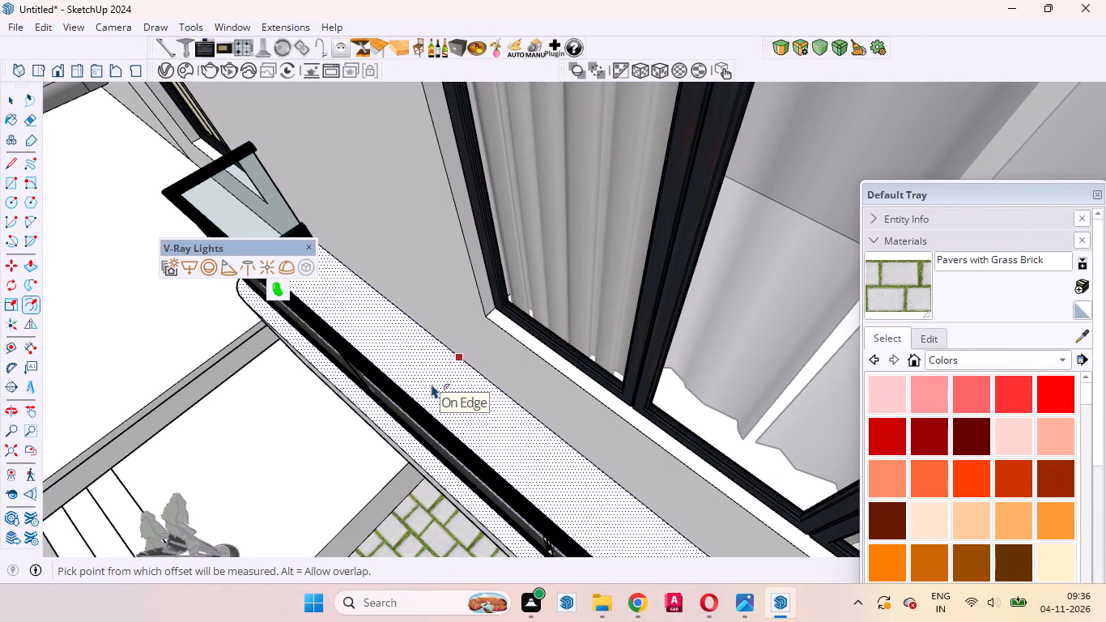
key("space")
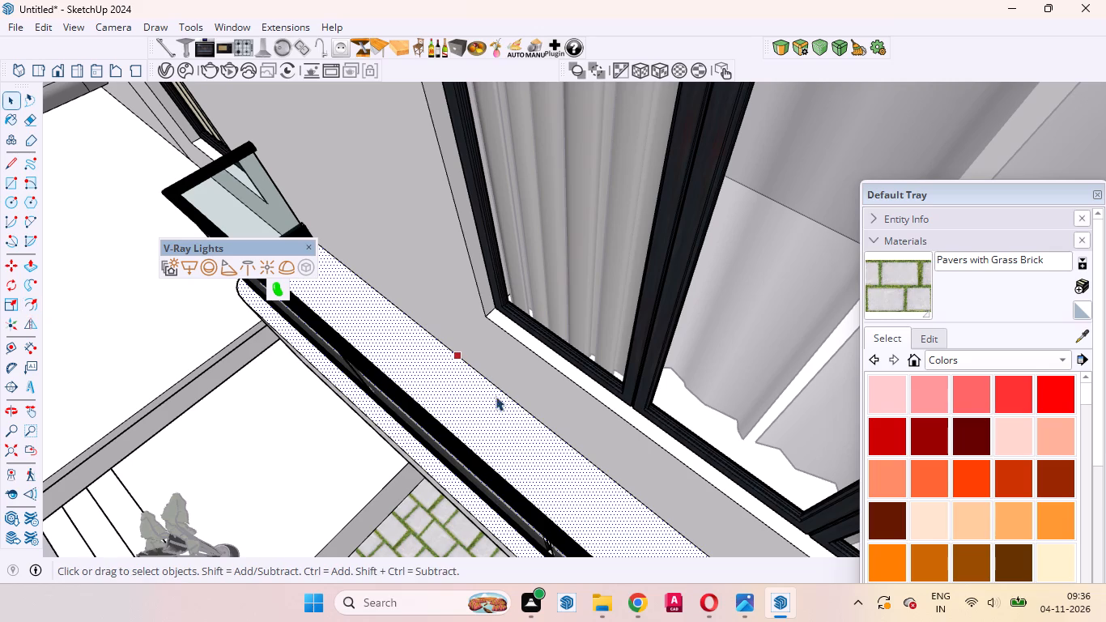
Copy the balcony floor's wall-side edge straight across the slab to just inside the front railing.
scroll(497, 396, "down", 5)
left_click(499, 389)
scroll(496, 396, "up", 2)
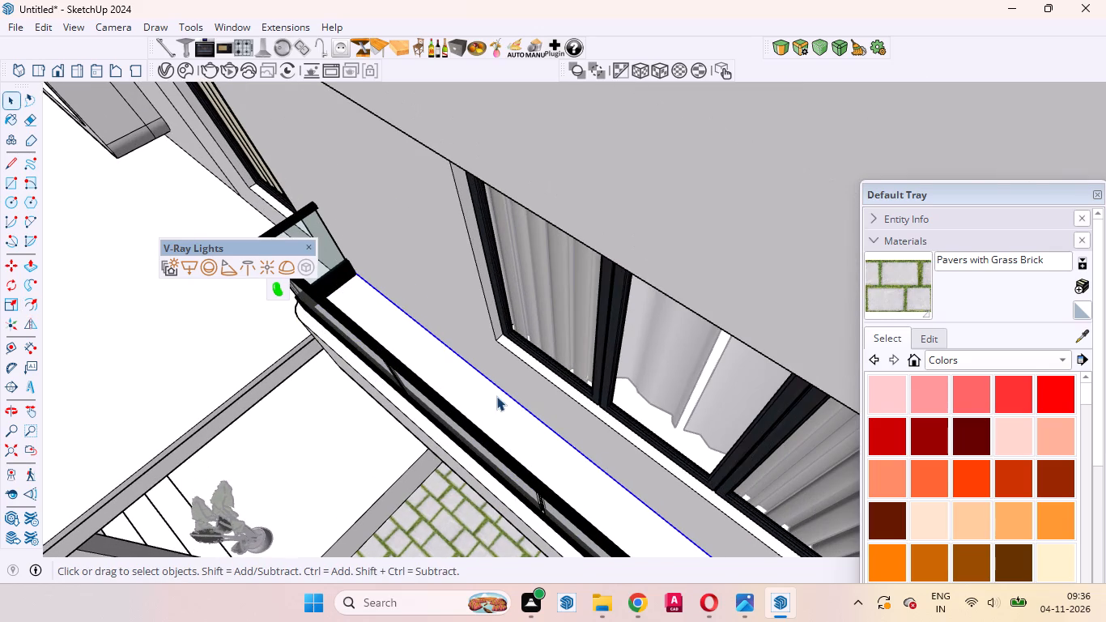
key("m")
left_click(500, 393)
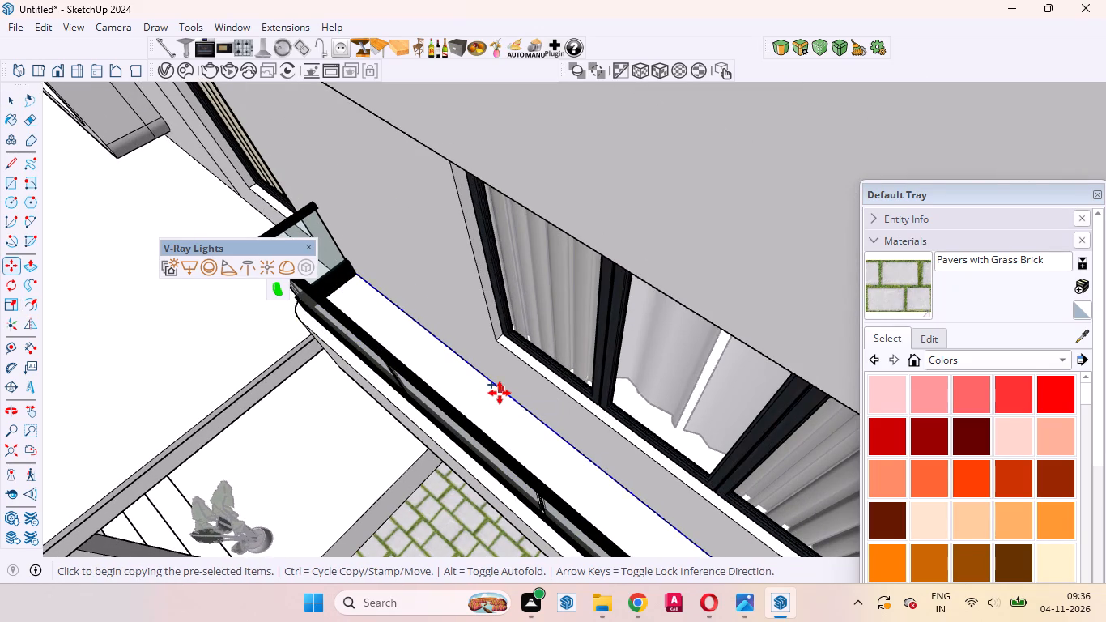
scroll(490, 405, "up", 9)
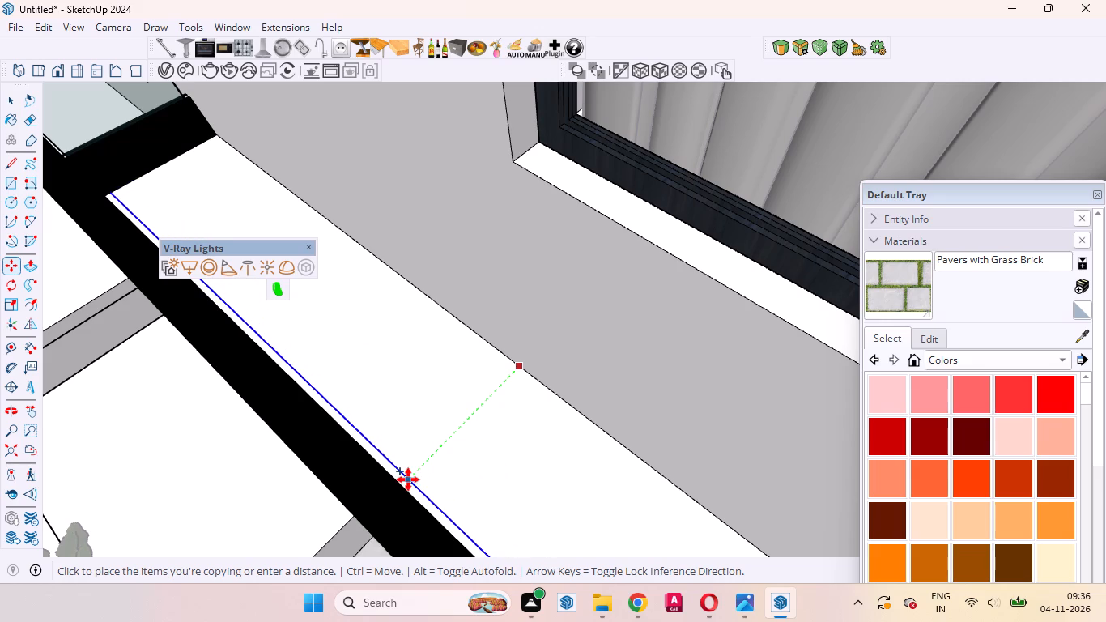
left_click(408, 479)
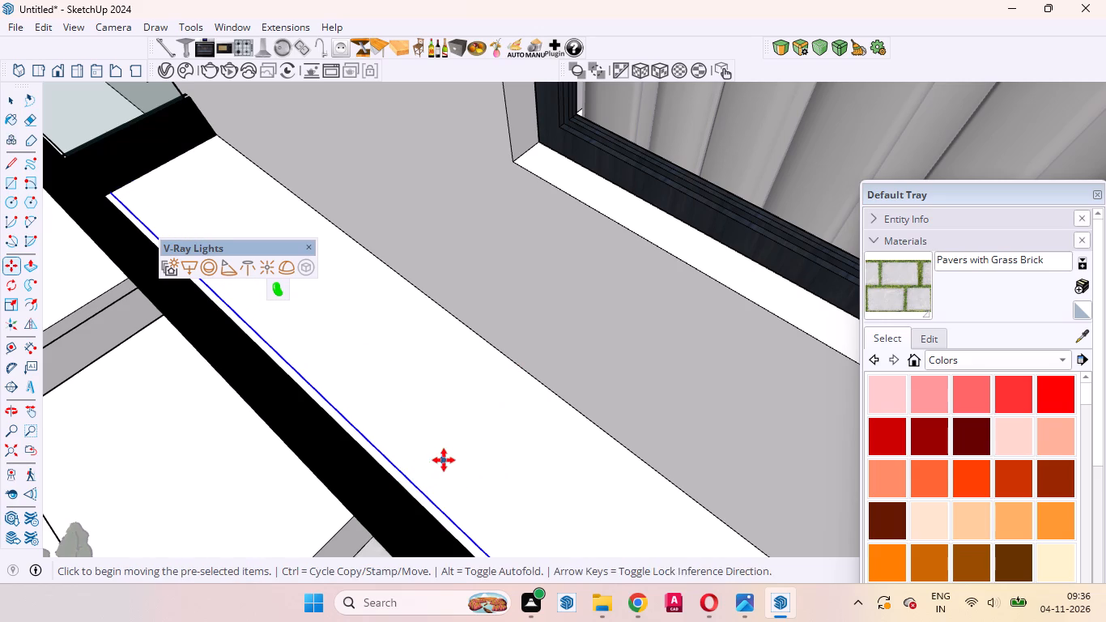
key("space")
left_click(446, 454)
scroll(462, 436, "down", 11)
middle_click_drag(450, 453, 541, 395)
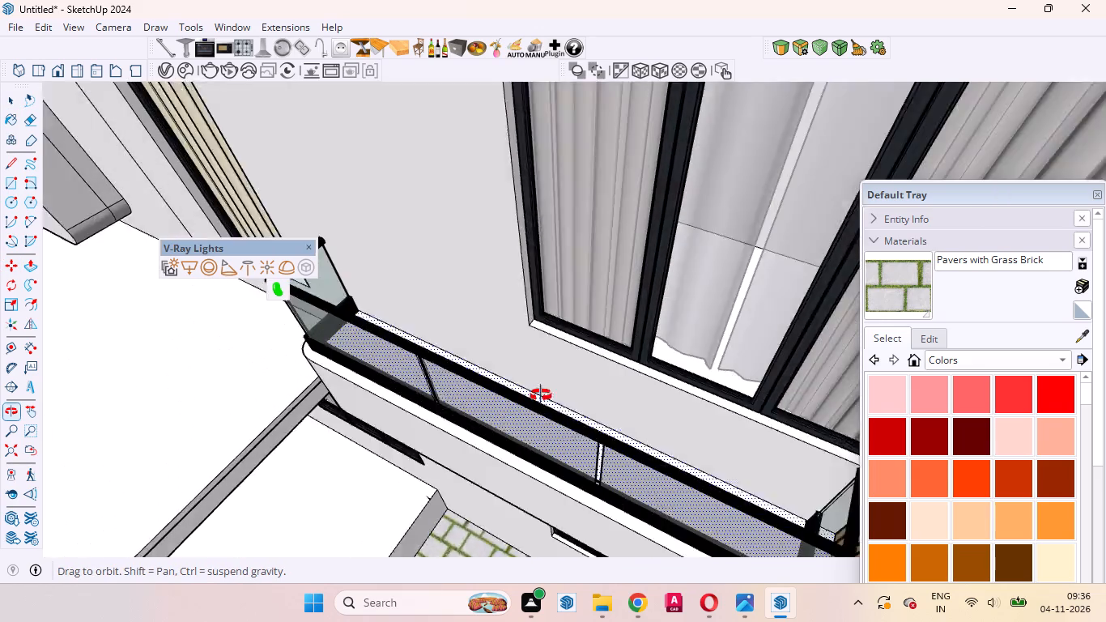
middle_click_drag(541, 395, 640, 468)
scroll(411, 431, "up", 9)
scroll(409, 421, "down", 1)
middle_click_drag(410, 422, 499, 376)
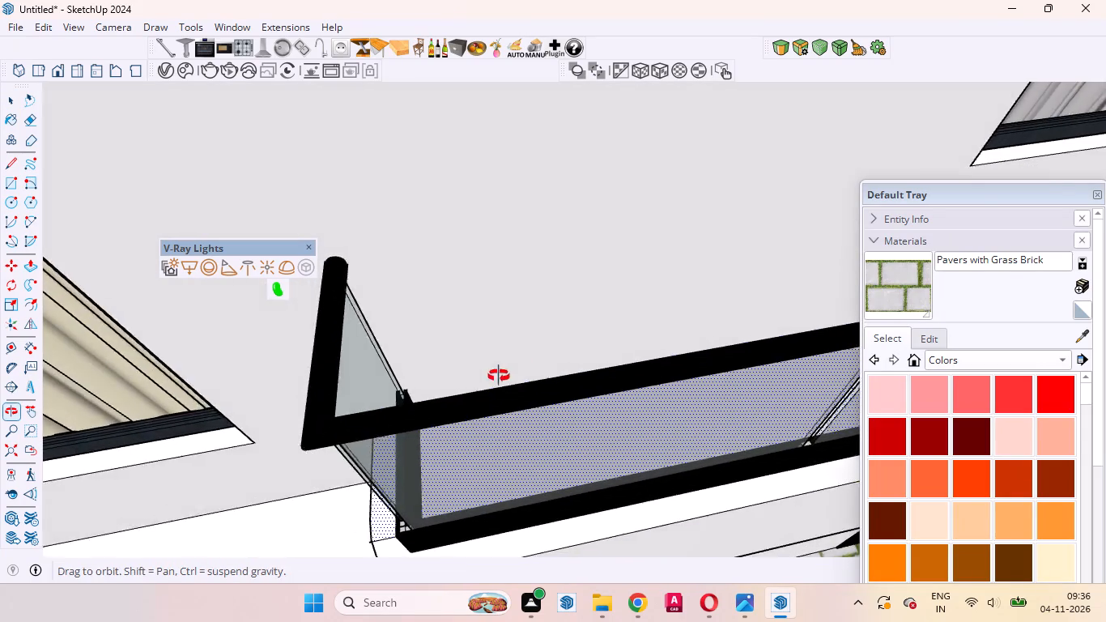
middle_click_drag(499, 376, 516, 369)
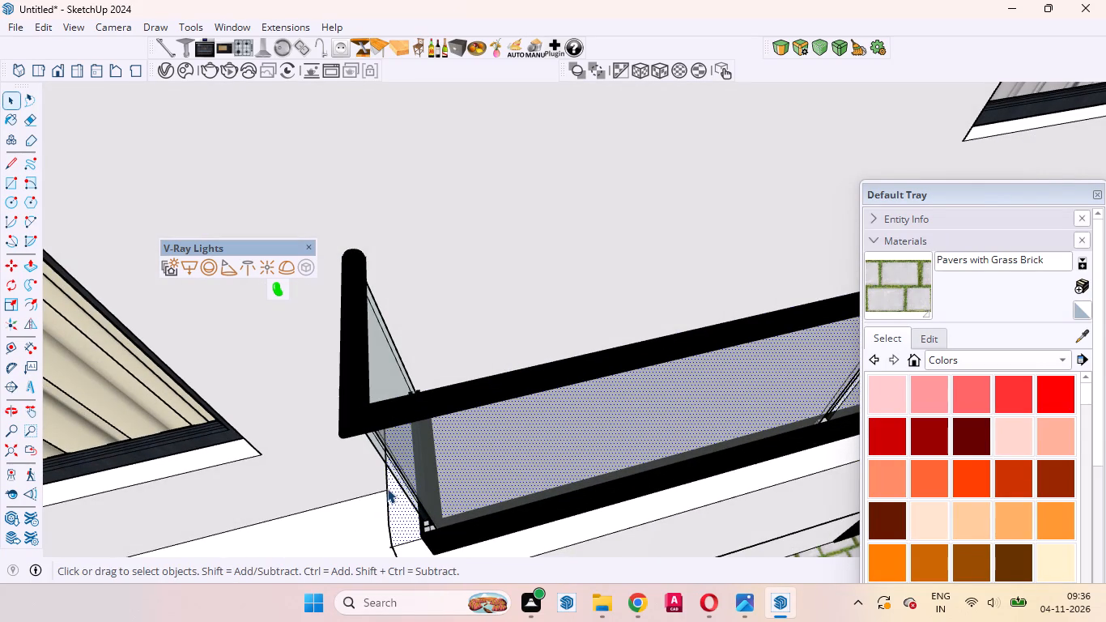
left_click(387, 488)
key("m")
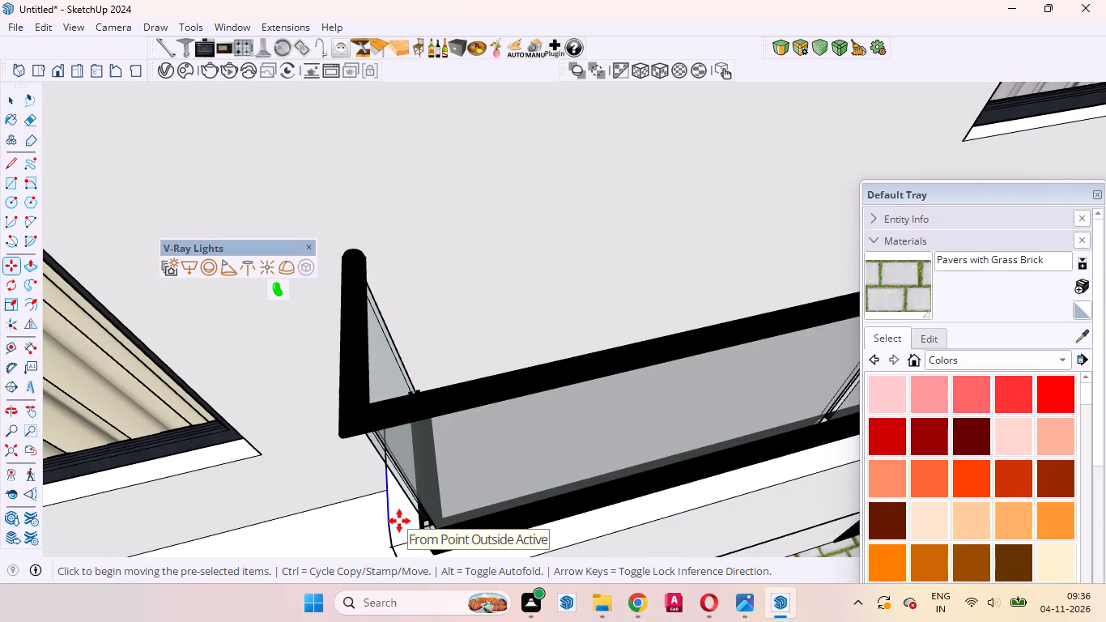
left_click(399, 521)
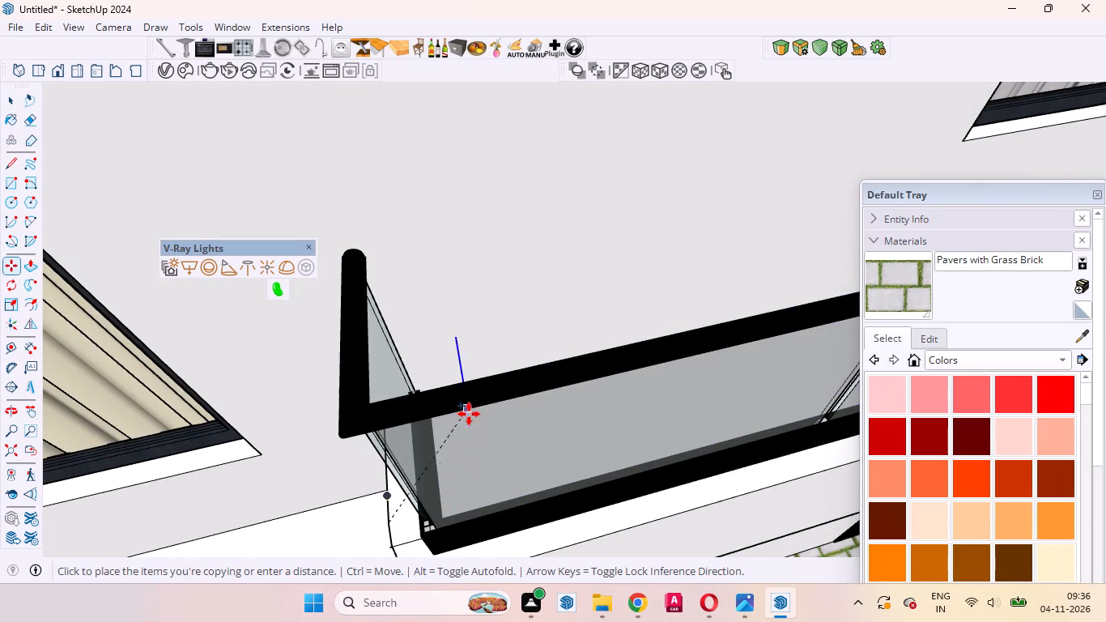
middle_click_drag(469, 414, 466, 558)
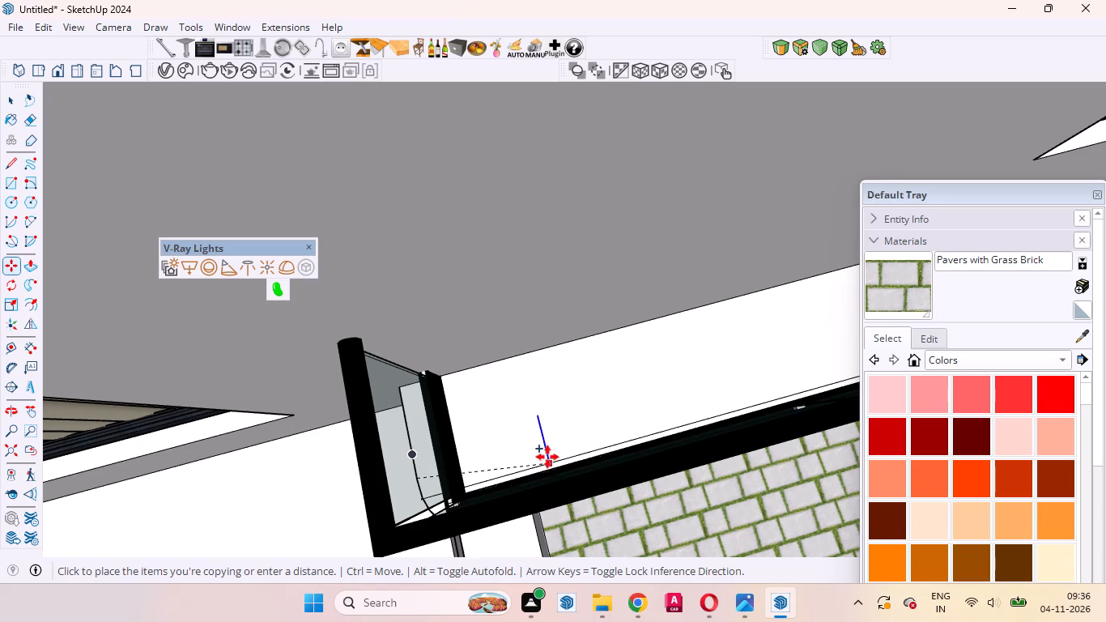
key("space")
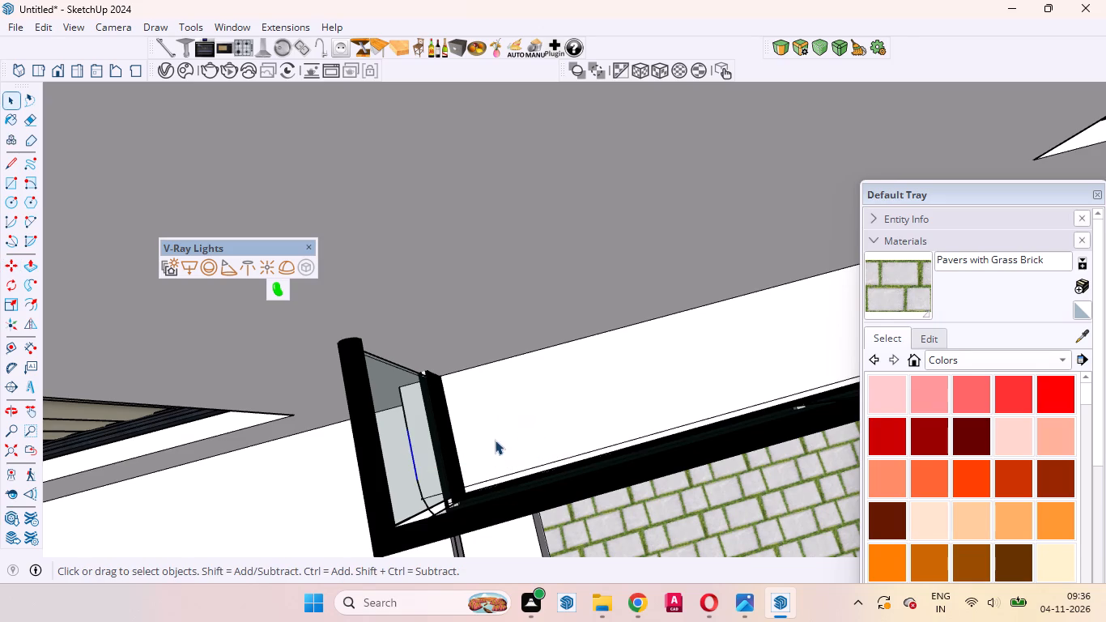
Draw a line across the balcony floor just inside the porch-side railing, from the copied edge to the wall edge.
left_click(478, 429)
key("l")
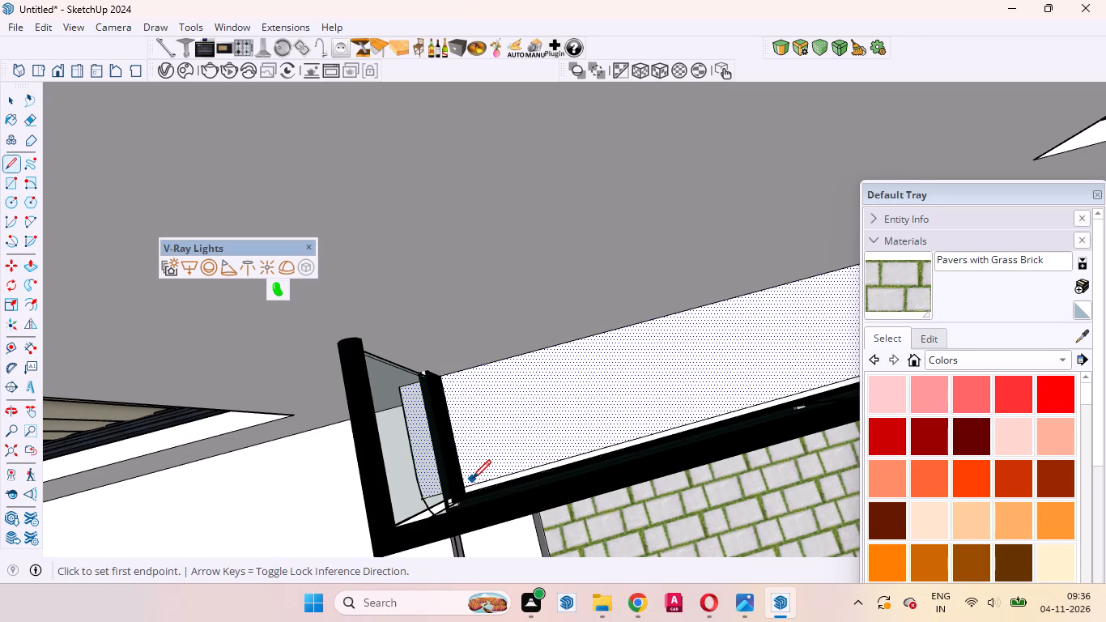
scroll(470, 480, "up", 4)
left_click(467, 488)
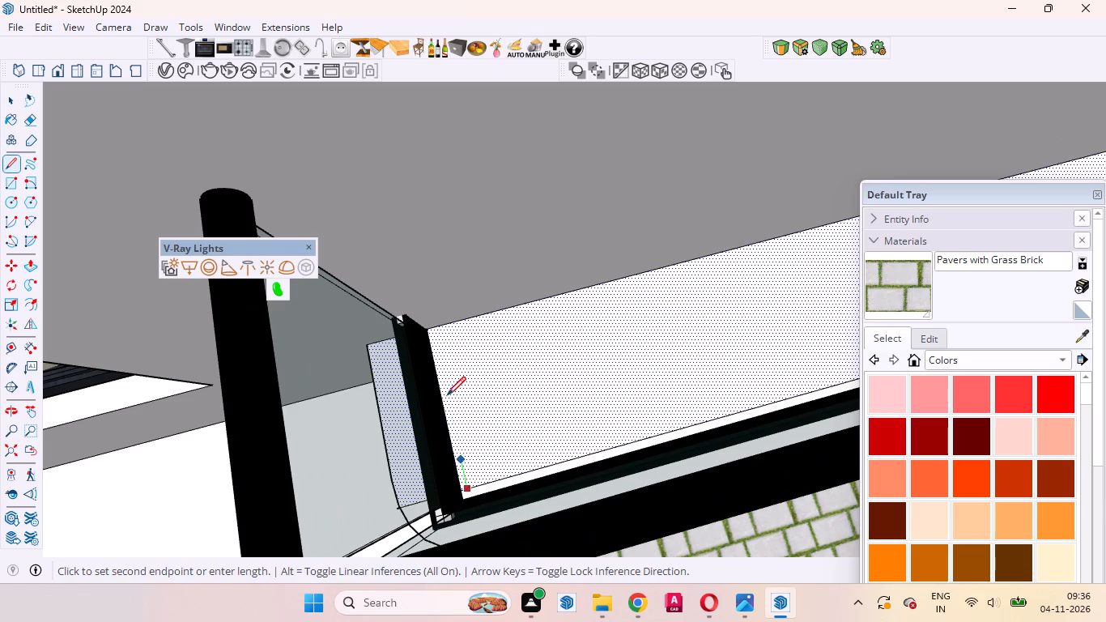
left_click(440, 330)
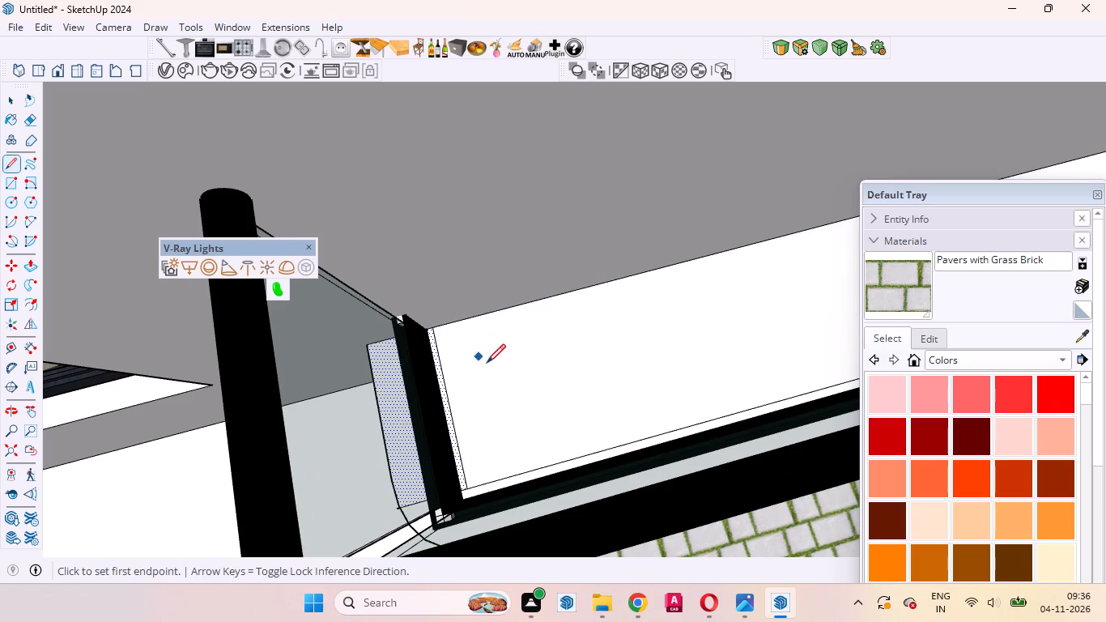
key("space")
left_click(494, 392)
Draw a line across the balcony floor just inside the railing beside the wood-slat cladding, from the copied front edge to the wall edge.
scroll(398, 415, "down", 12)
scroll(301, 403, "up", 1)
scroll(301, 403, "down", 4)
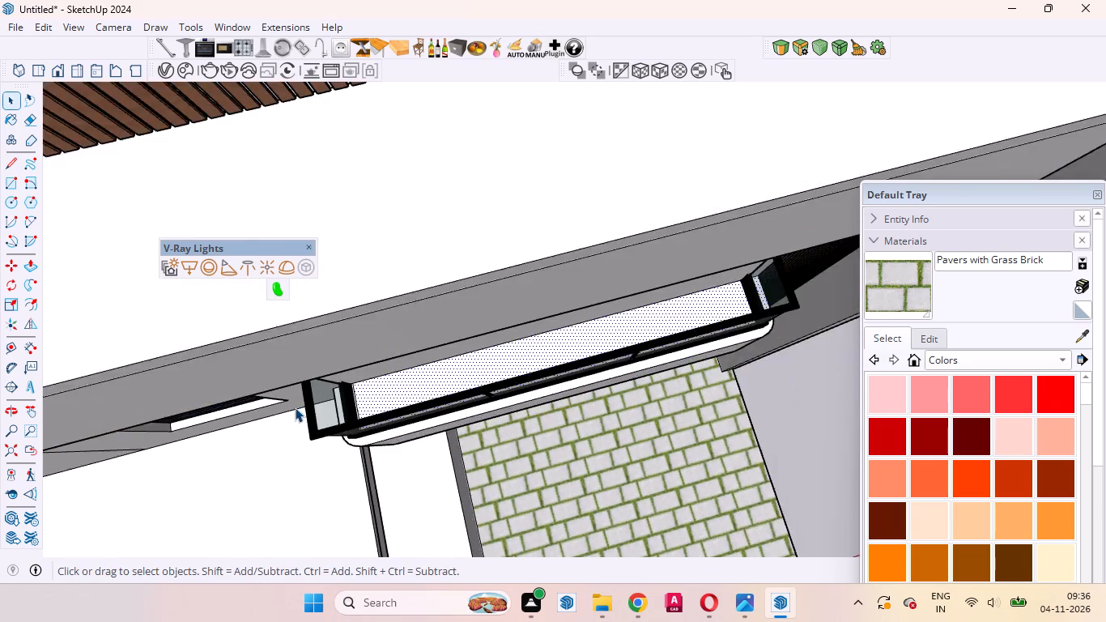
scroll(295, 407, "down", 4)
scroll(639, 344, "up", 14)
middle_click_drag(556, 377, 563, 388)
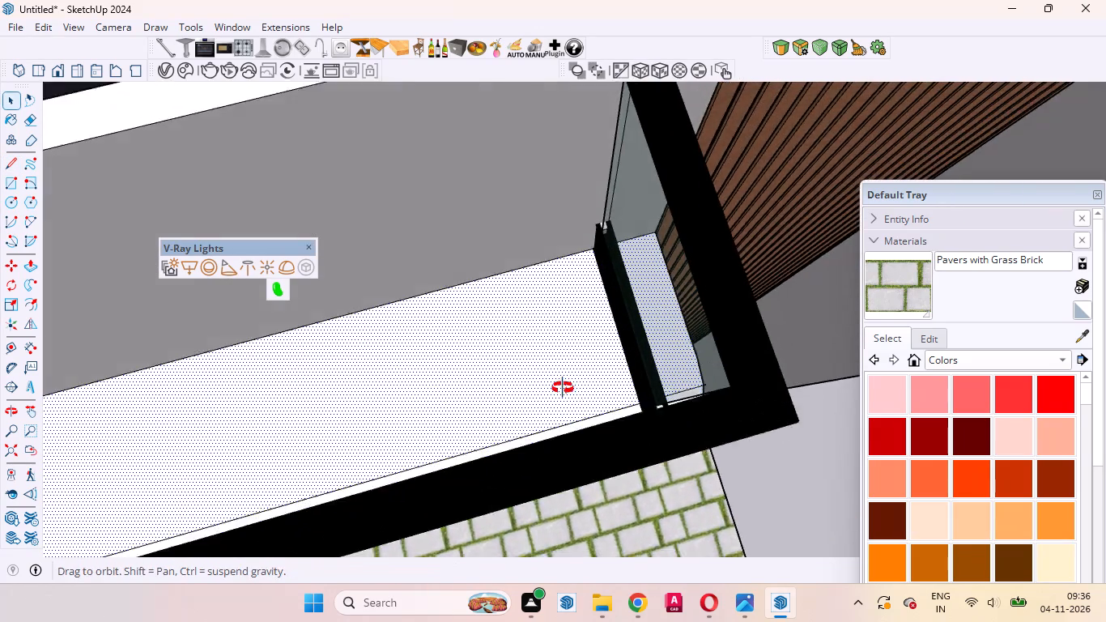
middle_click_drag(563, 388, 585, 399)
key("l")
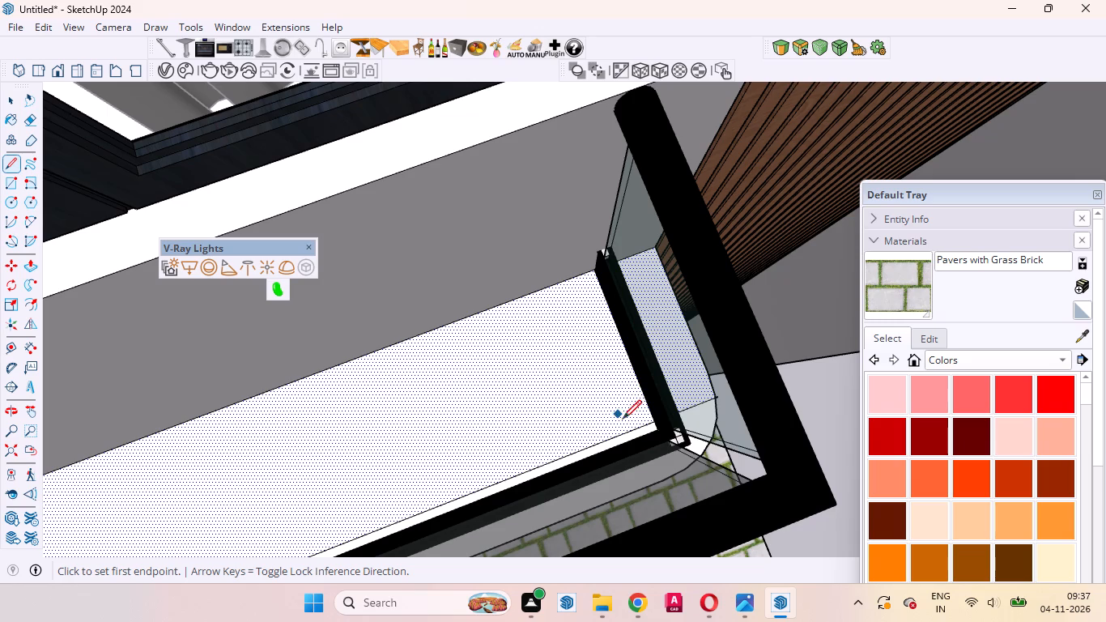
left_click(639, 422)
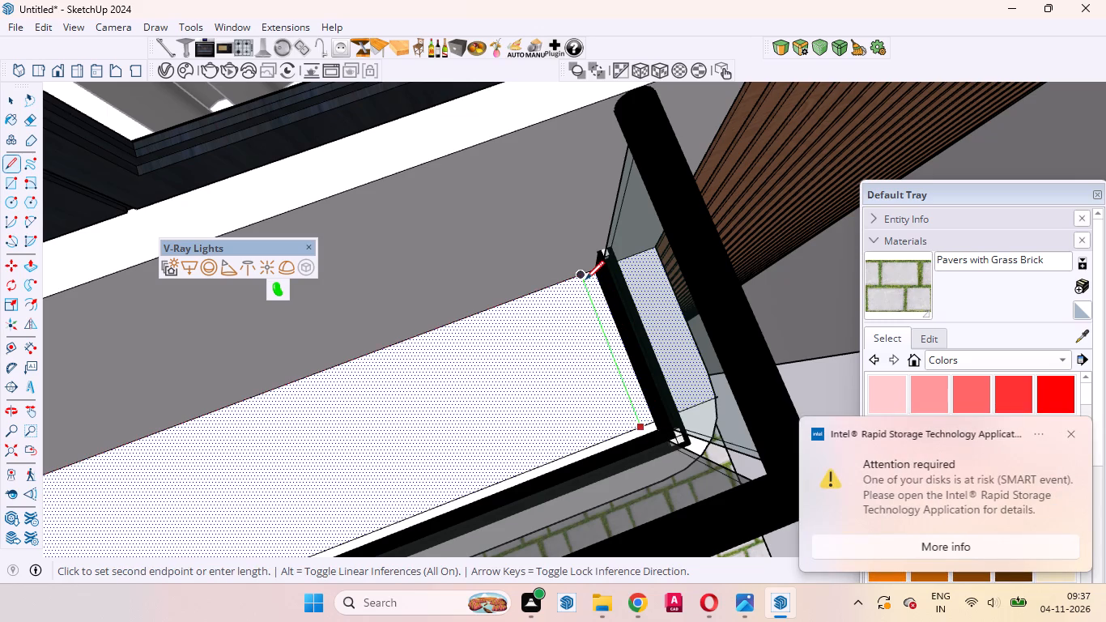
left_click(585, 277)
key("space")
Push/Pull the inset balcony floor face 23 inches down into the slab to form a recess.
left_click(507, 406)
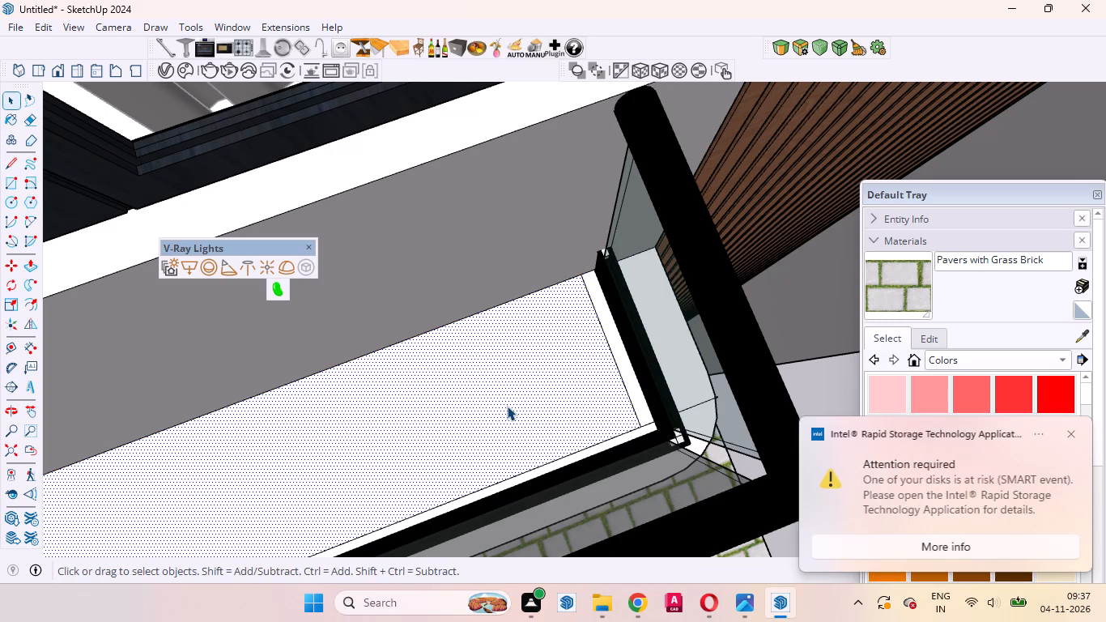
key("p")
left_click_drag(507, 406, 510, 415)
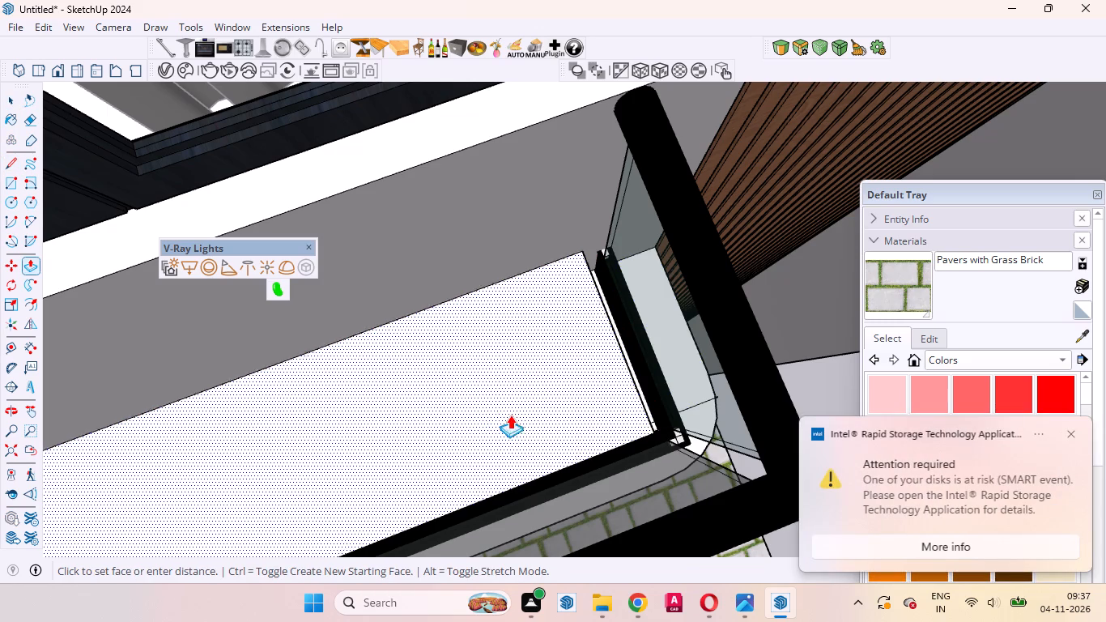
left_click_drag(510, 415, 562, 415)
type("23")
key("Return")
key("space")
Examine the small upper balcony from above, from below and against the whole front facade.
scroll(555, 402, "down", 15)
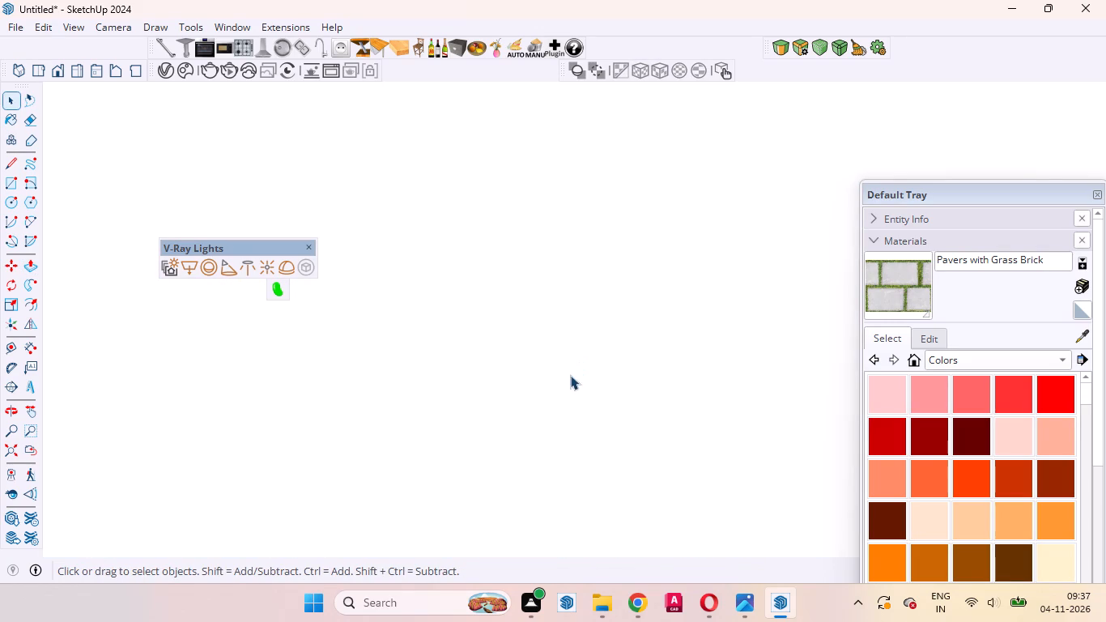
left_click(28, 458)
middle_click_drag(335, 420, 309, 258)
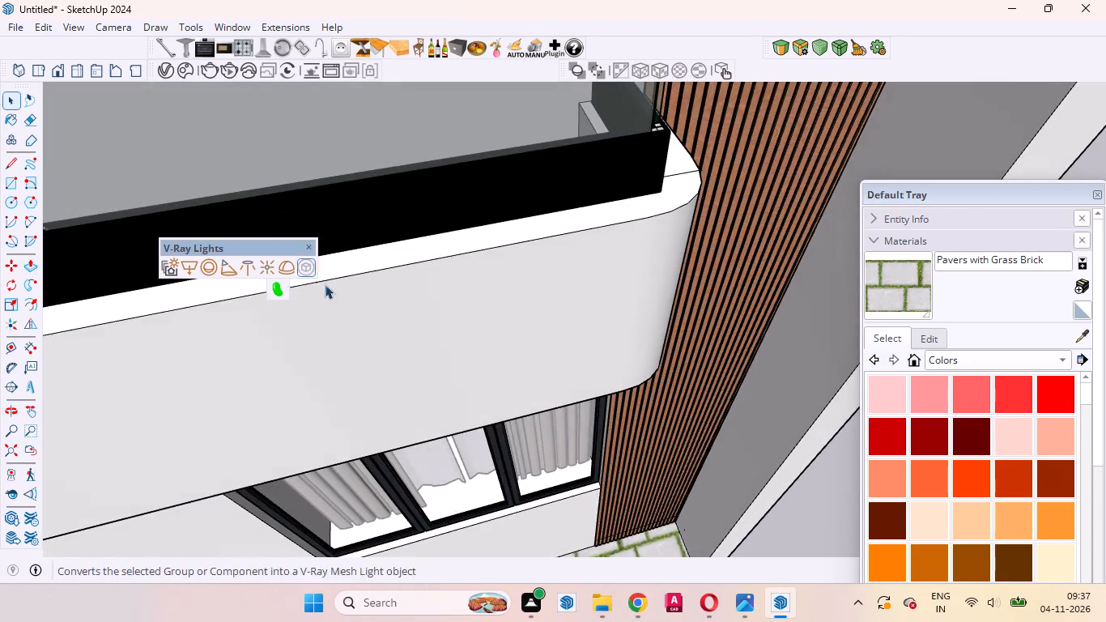
scroll(361, 313, "down", 7)
scroll(506, 297, "up", 1)
scroll(506, 297, "down", 16)
middle_click_drag(485, 371, 456, 280)
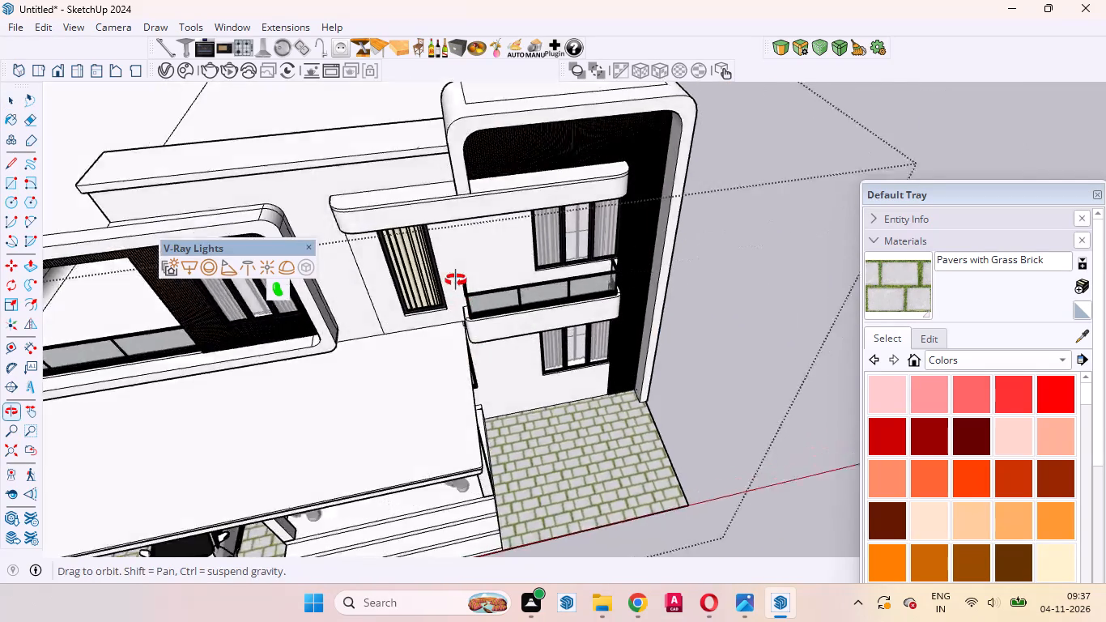
middle_click_drag(456, 280, 445, 164)
scroll(488, 339, "up", 5)
middle_click_drag(500, 351, 432, 198)
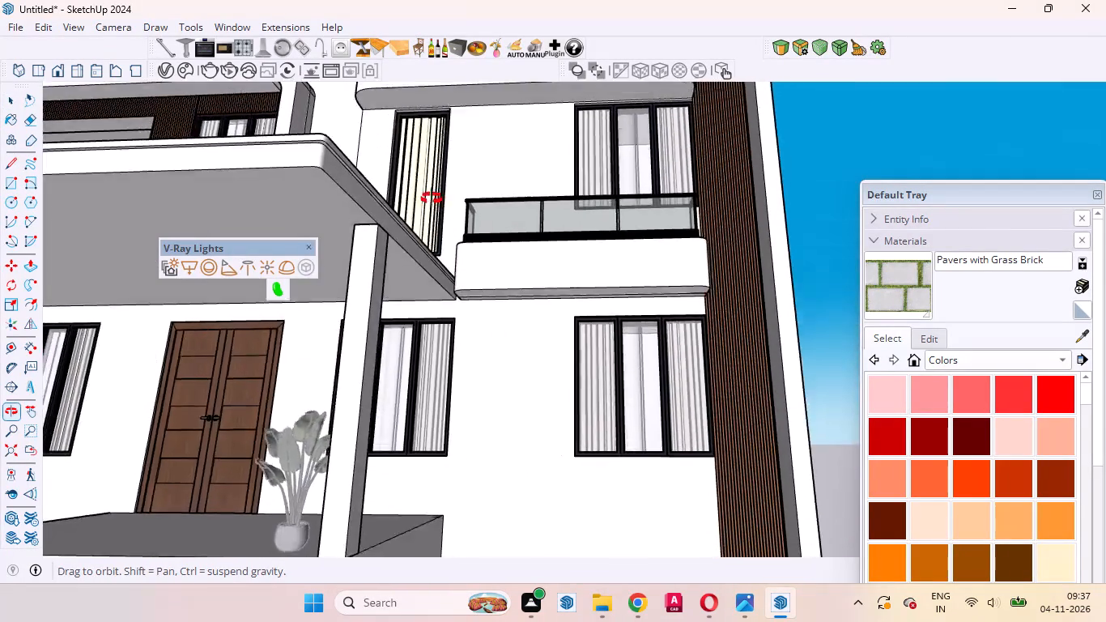
middle_click_drag(432, 198, 415, 408)
scroll(457, 385, "down", 10)
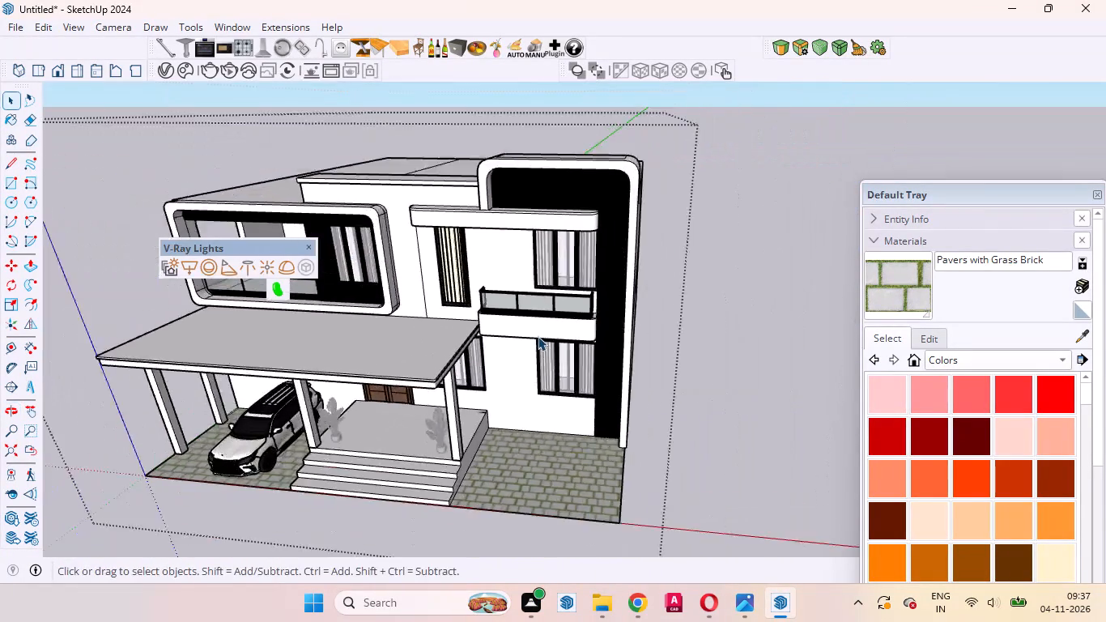
scroll(522, 390, "up", 1)
middle_click_drag(521, 390, 402, 134)
scroll(520, 282, "up", 15)
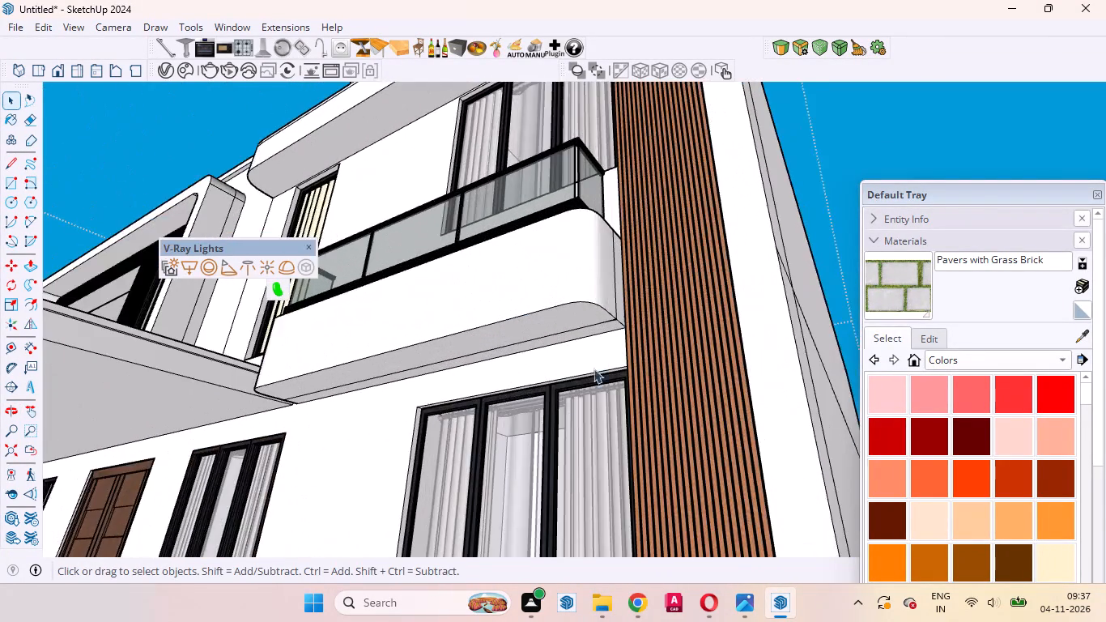
scroll(571, 409, "down", 6)
scroll(521, 332, "down", 5)
middle_click_drag(472, 349, 627, 458)
scroll(642, 432, "down", 8)
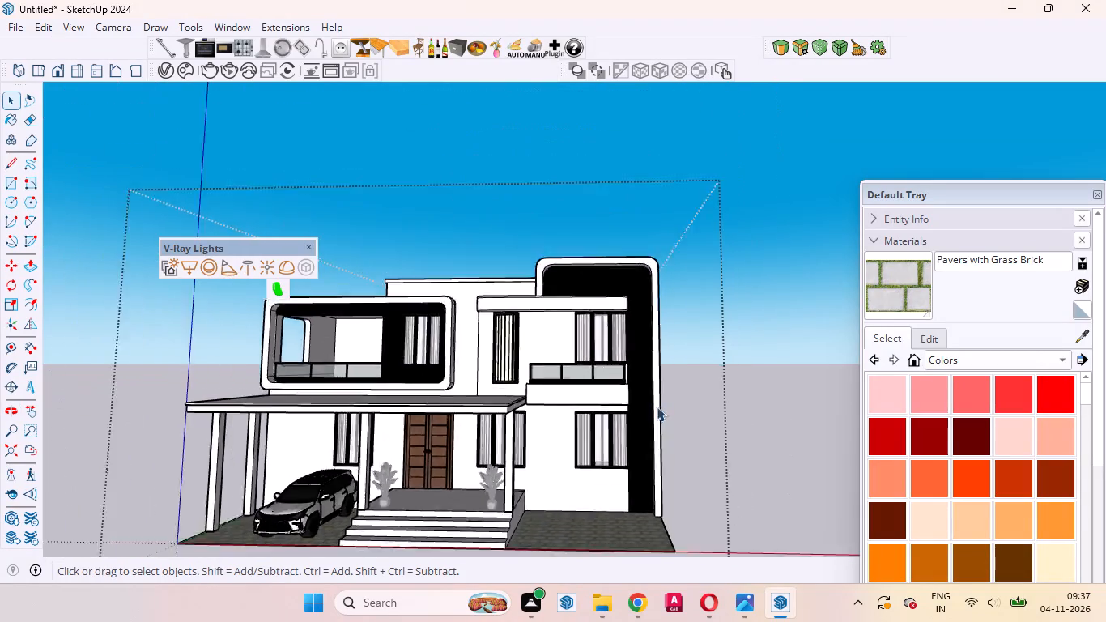
scroll(657, 407, "down", 12)
scroll(630, 397, "up", 14)
middle_click_drag(621, 398, 662, 474)
scroll(627, 404, "down", 10)
scroll(556, 333, "down", 6)
scroll(568, 343, "up", 7)
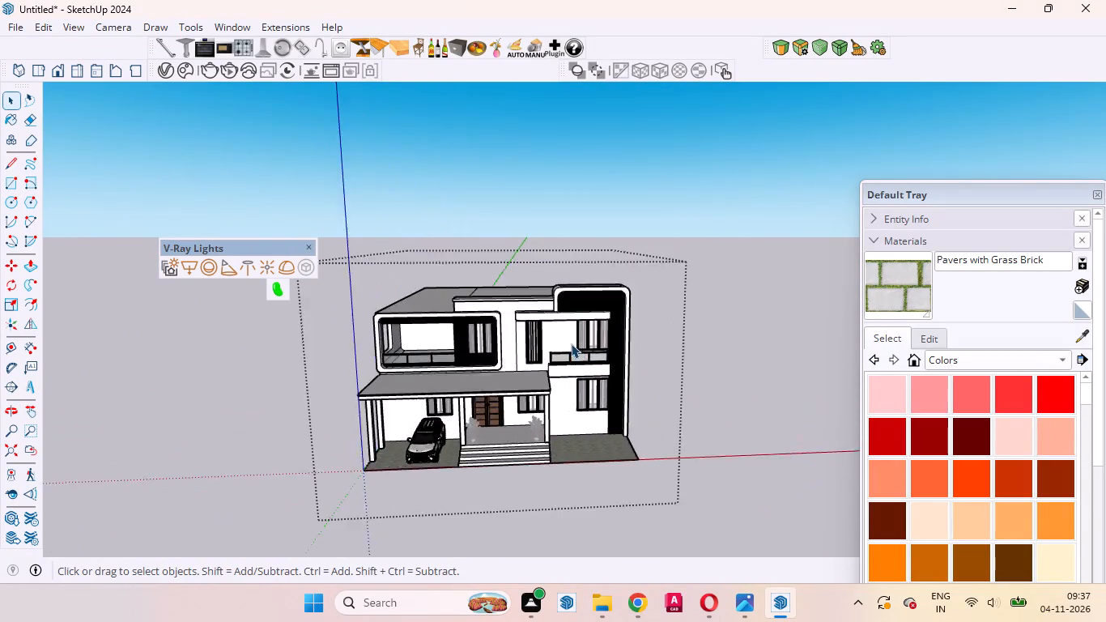
scroll(571, 343, "up", 12)
middle_click_drag(569, 373, 598, 451)
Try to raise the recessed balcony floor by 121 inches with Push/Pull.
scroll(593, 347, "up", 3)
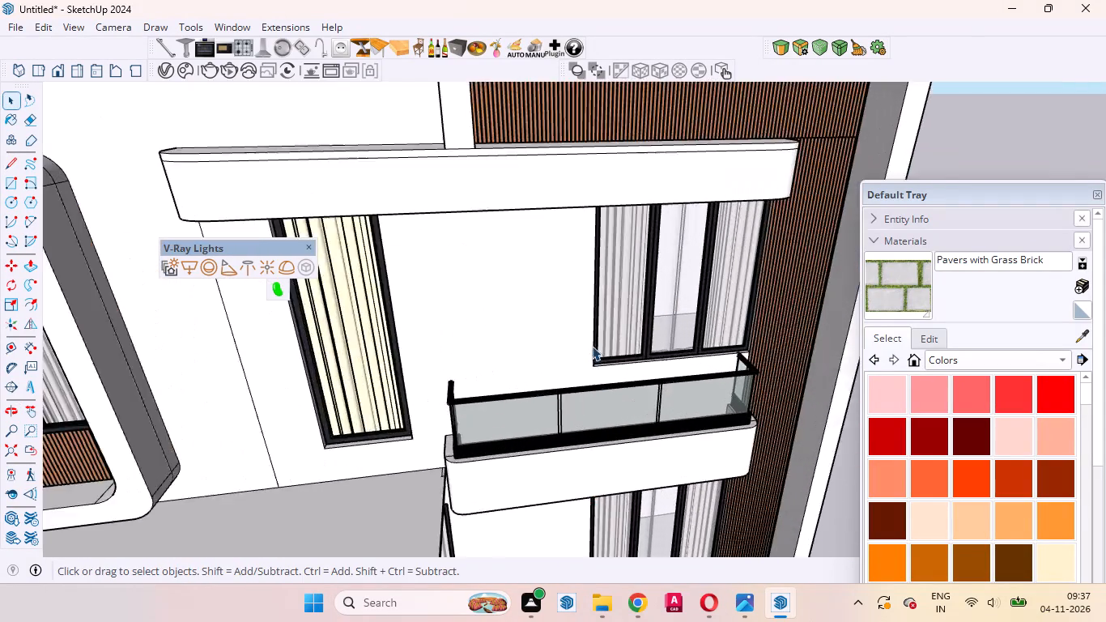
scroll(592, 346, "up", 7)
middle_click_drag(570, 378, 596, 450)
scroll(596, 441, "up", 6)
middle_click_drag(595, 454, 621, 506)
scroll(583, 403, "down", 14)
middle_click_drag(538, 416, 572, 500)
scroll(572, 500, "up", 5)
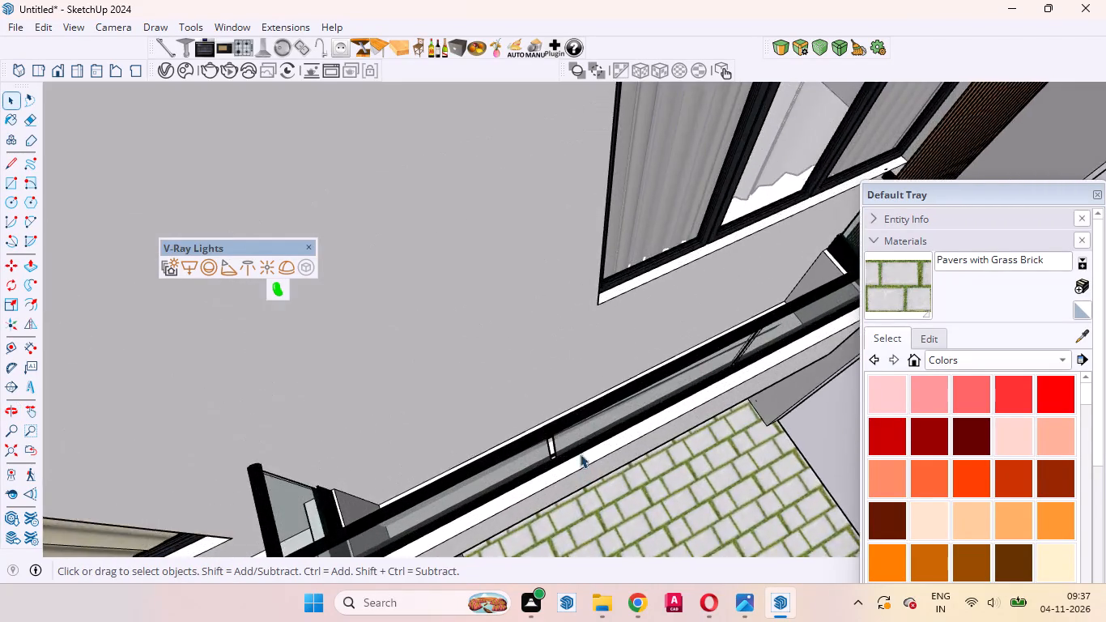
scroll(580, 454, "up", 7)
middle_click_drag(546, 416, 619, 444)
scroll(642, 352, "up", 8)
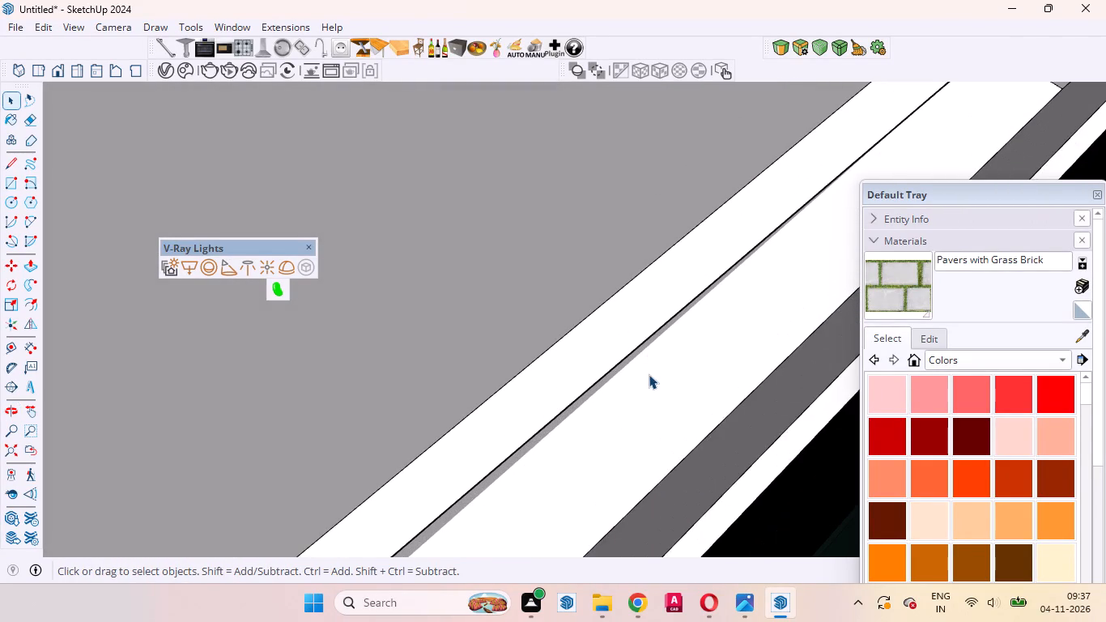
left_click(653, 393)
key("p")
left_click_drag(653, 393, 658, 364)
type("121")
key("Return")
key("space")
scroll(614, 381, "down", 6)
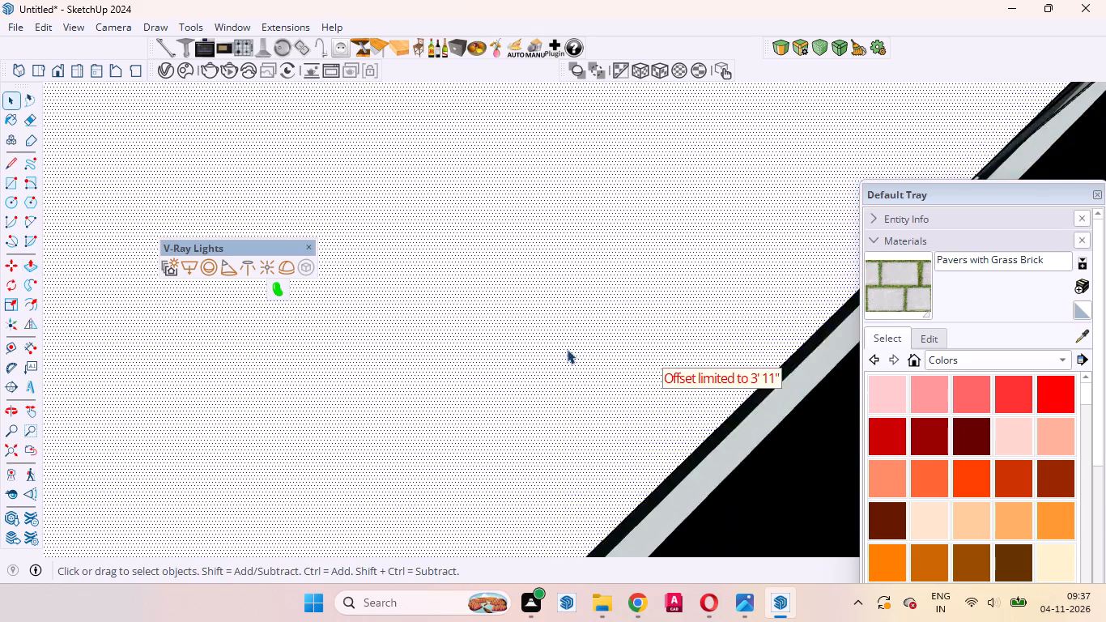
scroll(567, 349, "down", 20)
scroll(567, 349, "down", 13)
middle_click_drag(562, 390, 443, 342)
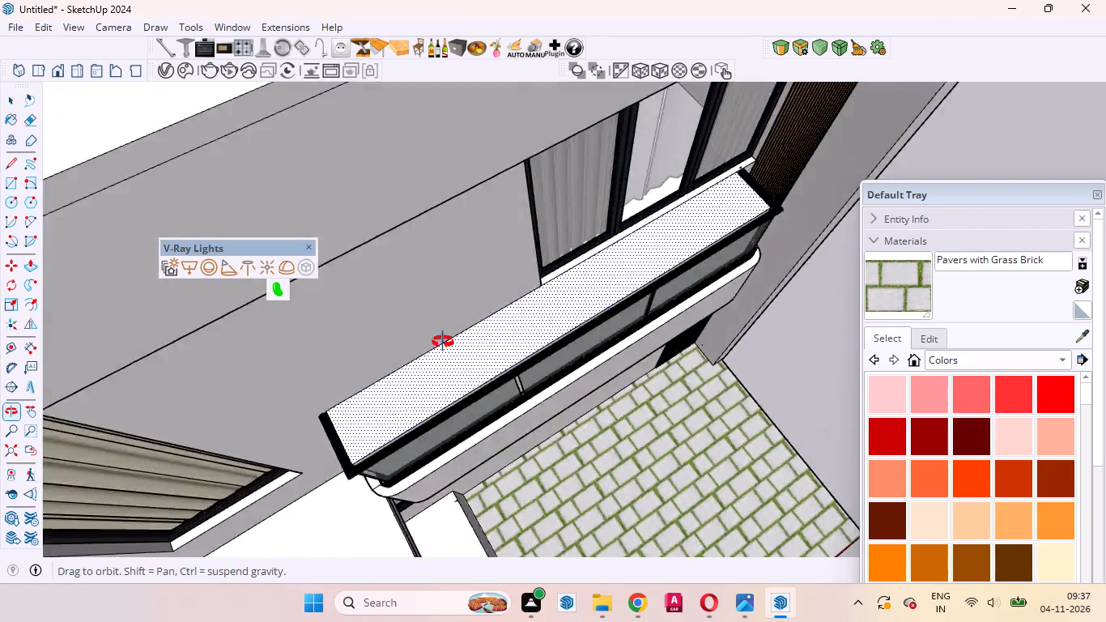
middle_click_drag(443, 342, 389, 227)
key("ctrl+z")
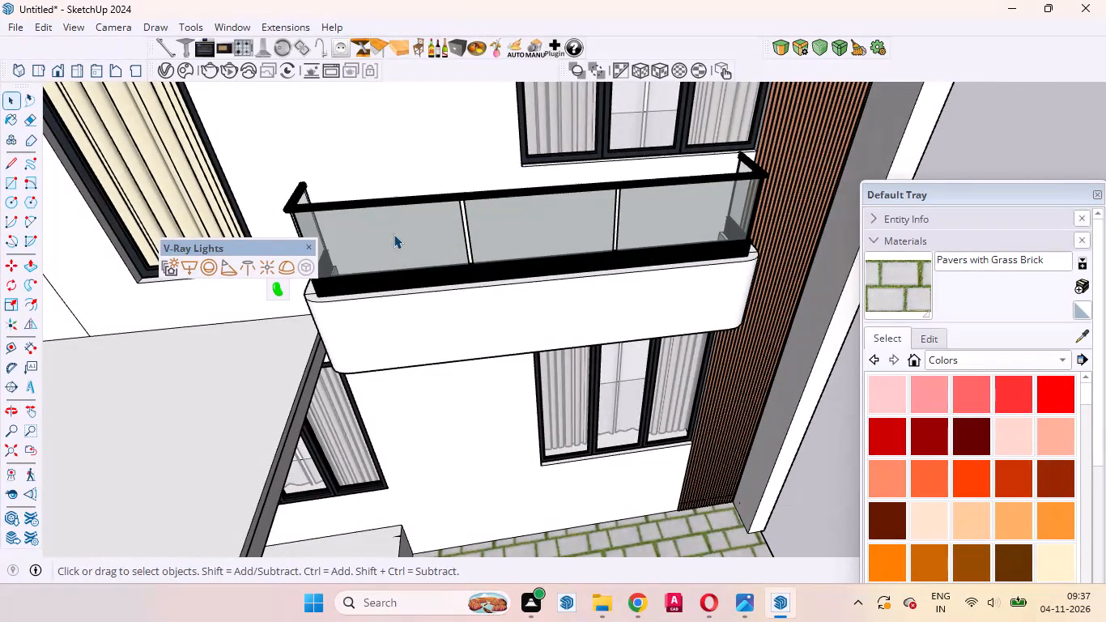
Raise the recessed floor of the small upper balcony by 12 inches with Push/Pull.
middle_click_drag(449, 284, 696, 413)
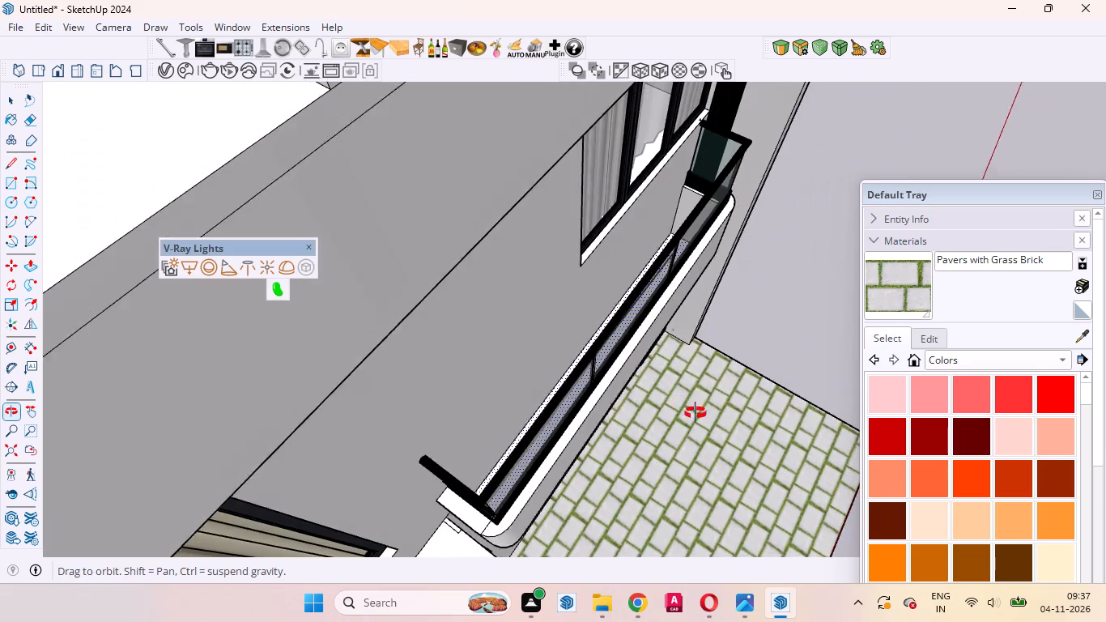
middle_click_drag(696, 413, 701, 415)
scroll(593, 308, "up", 10)
key("p")
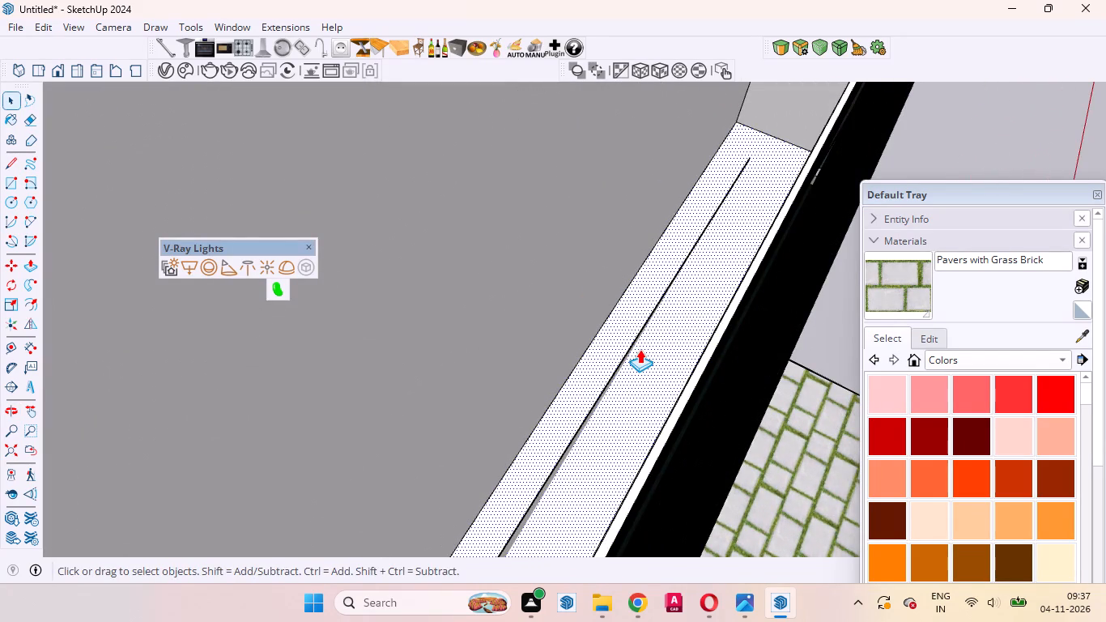
left_click_drag(640, 349, 643, 330)
type("12")
key("Return")
key("space")
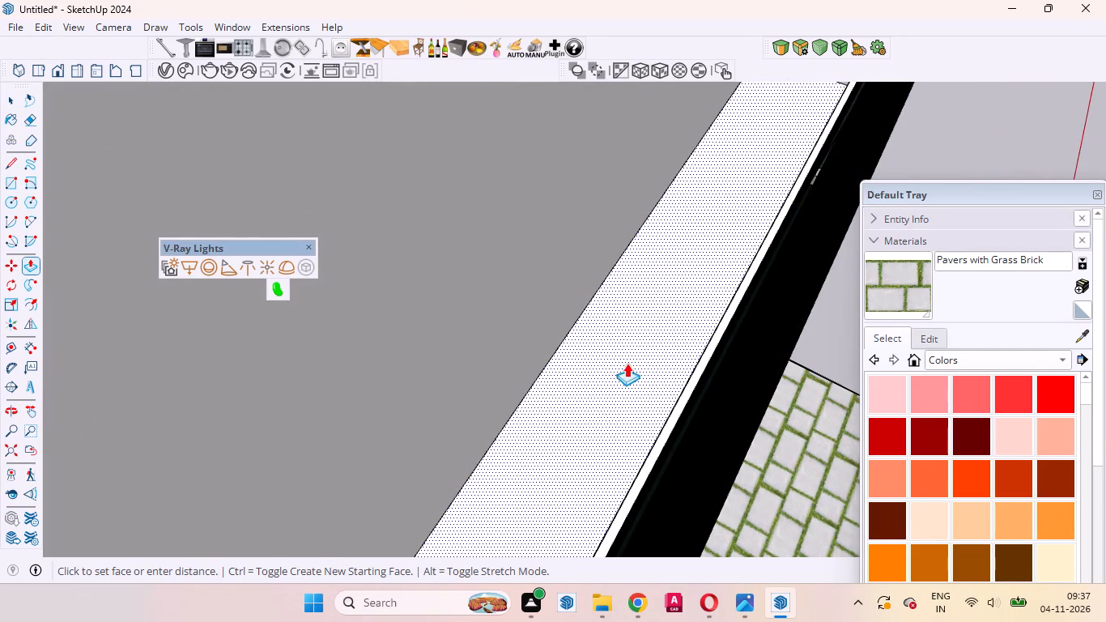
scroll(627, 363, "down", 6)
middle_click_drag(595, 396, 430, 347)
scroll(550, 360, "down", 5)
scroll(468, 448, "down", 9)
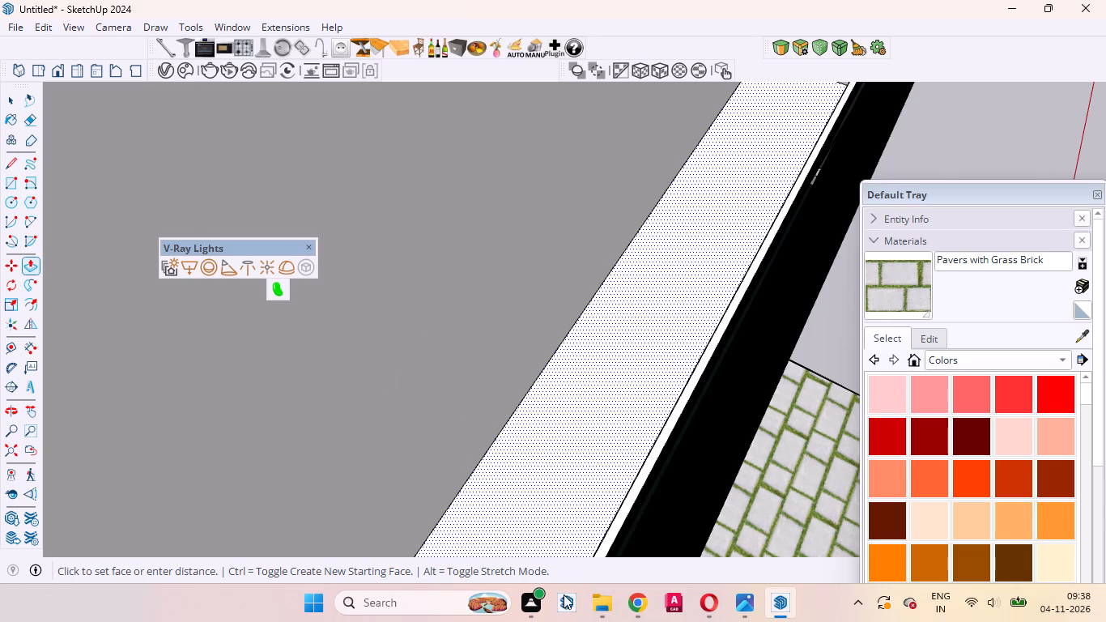
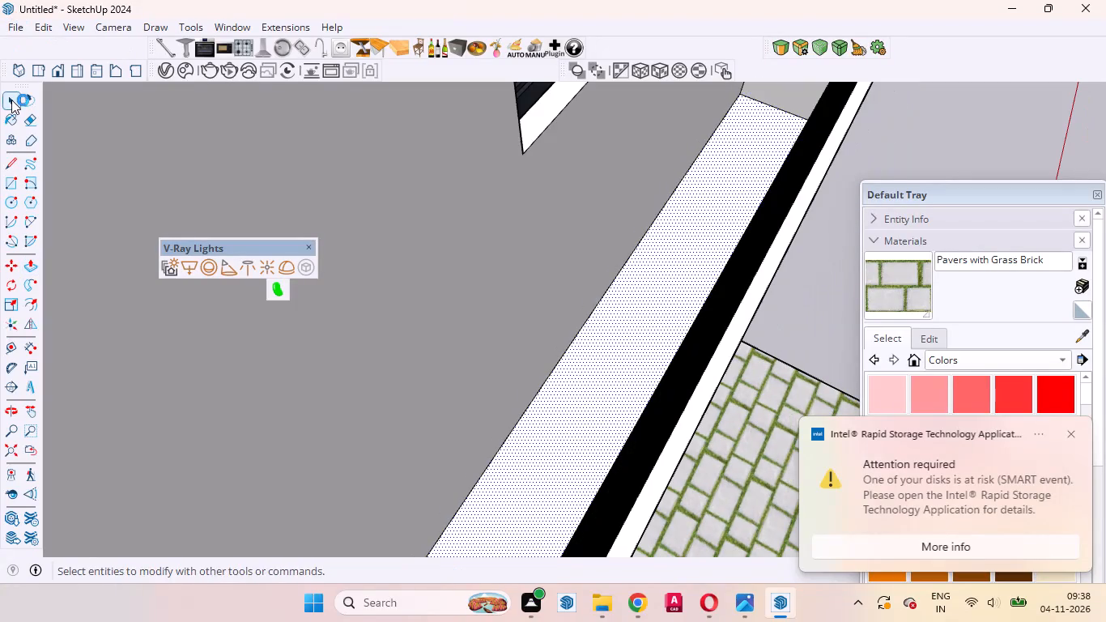
Clear the selection and examine the small upper balcony and the whole front facade of the house.
left_click(12, 99)
scroll(449, 285, "down", 5)
scroll(600, 338, "down", 3)
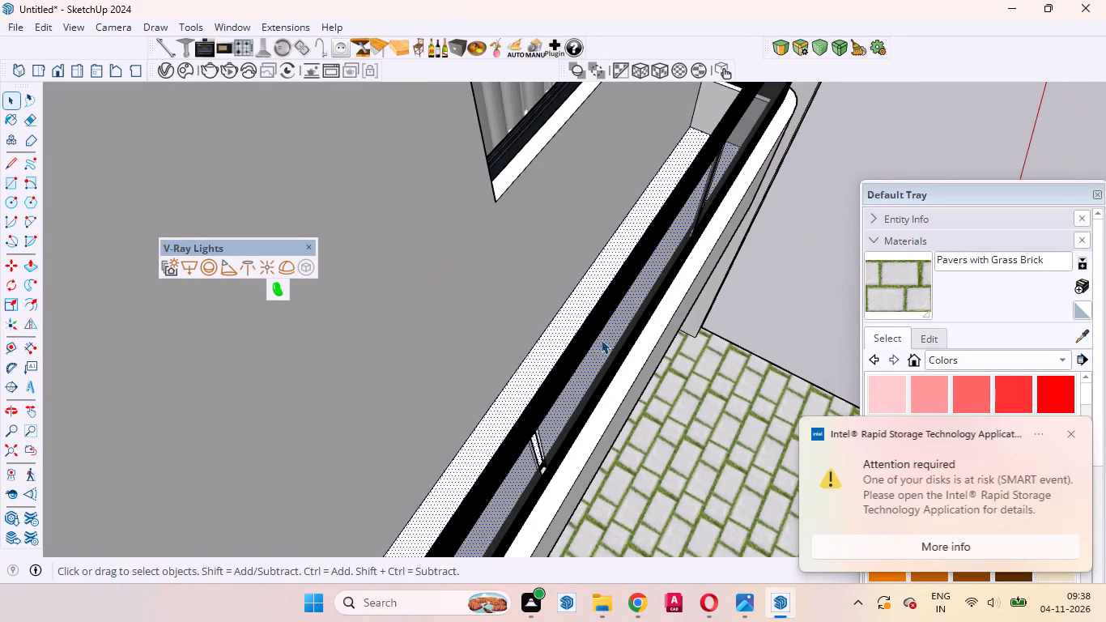
scroll(601, 339, "down", 2)
middle_click_drag(600, 364, 379, 213)
middle_click(379, 211)
scroll(484, 359, "down", 11)
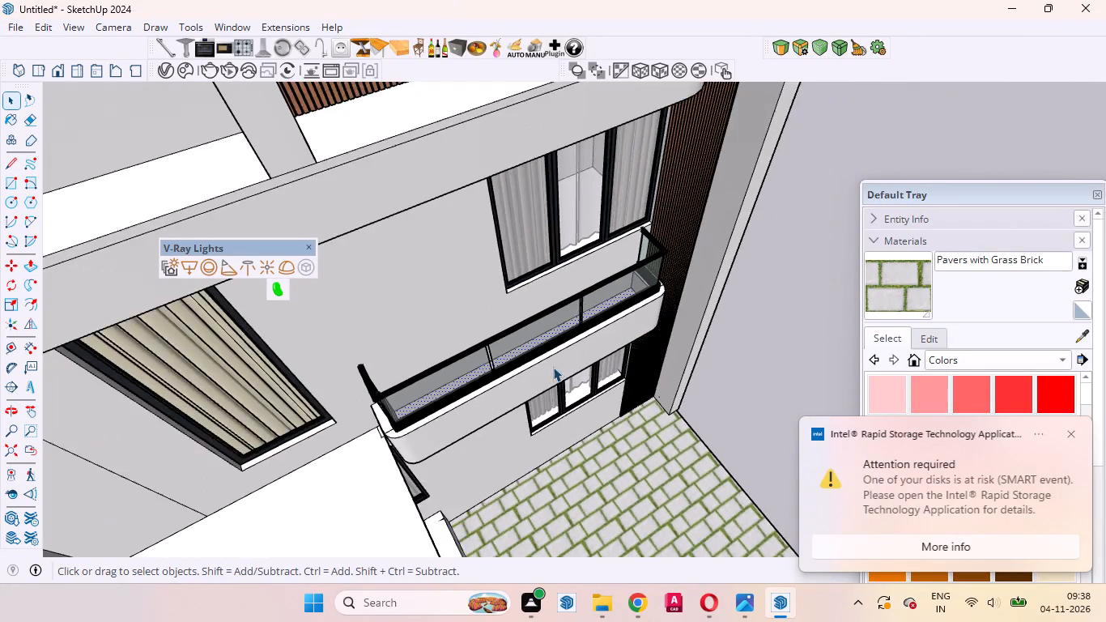
middle_click_drag(551, 408, 334, 245)
scroll(428, 273, "down", 17)
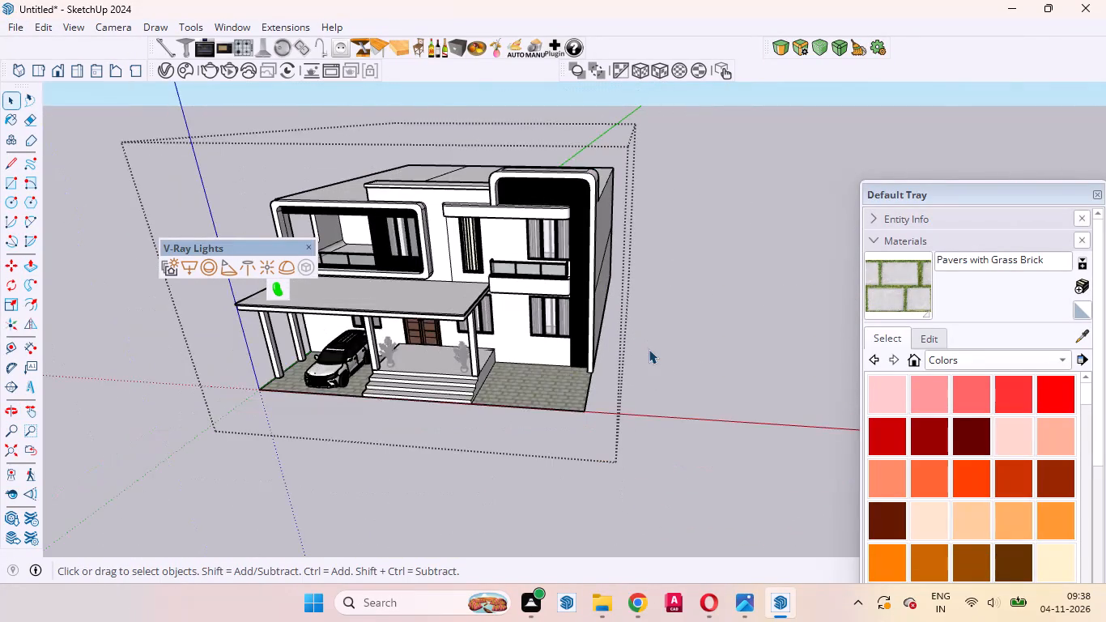
left_click(653, 357)
scroll(474, 356, "up", 10)
scroll(585, 358, "down", 4)
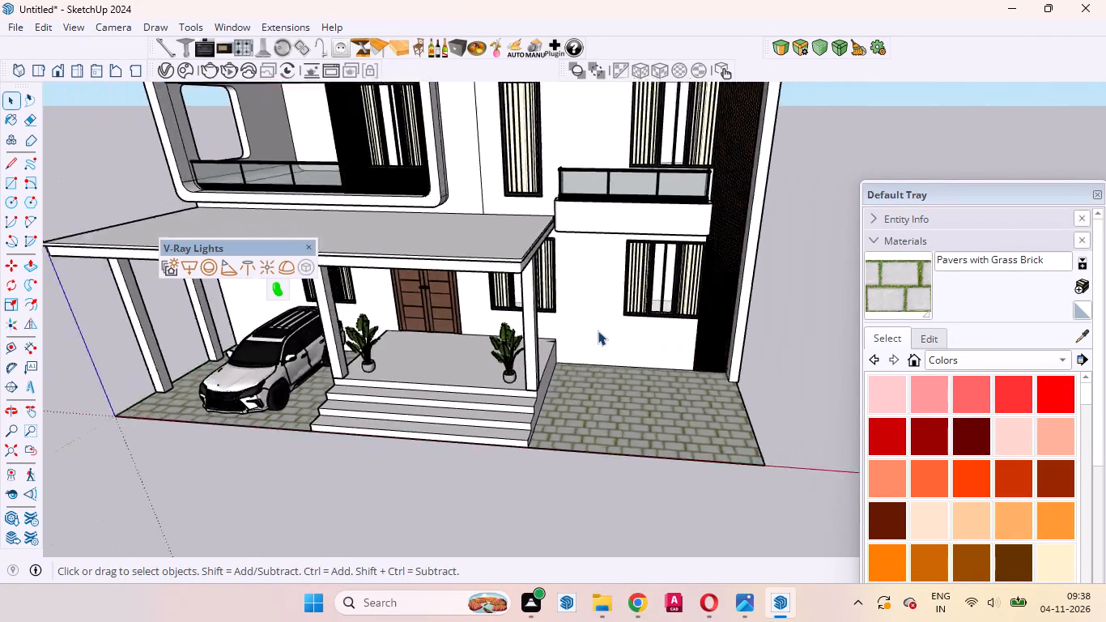
scroll(598, 330, "down", 7)
scroll(529, 343, "down", 4)
scroll(521, 390, "up", 1)
Inside the porch plants' group, copy the potted plant nearest the paved side yard onto the small upper balcony's recessed floor.
middle_click_drag(524, 390, 686, 451)
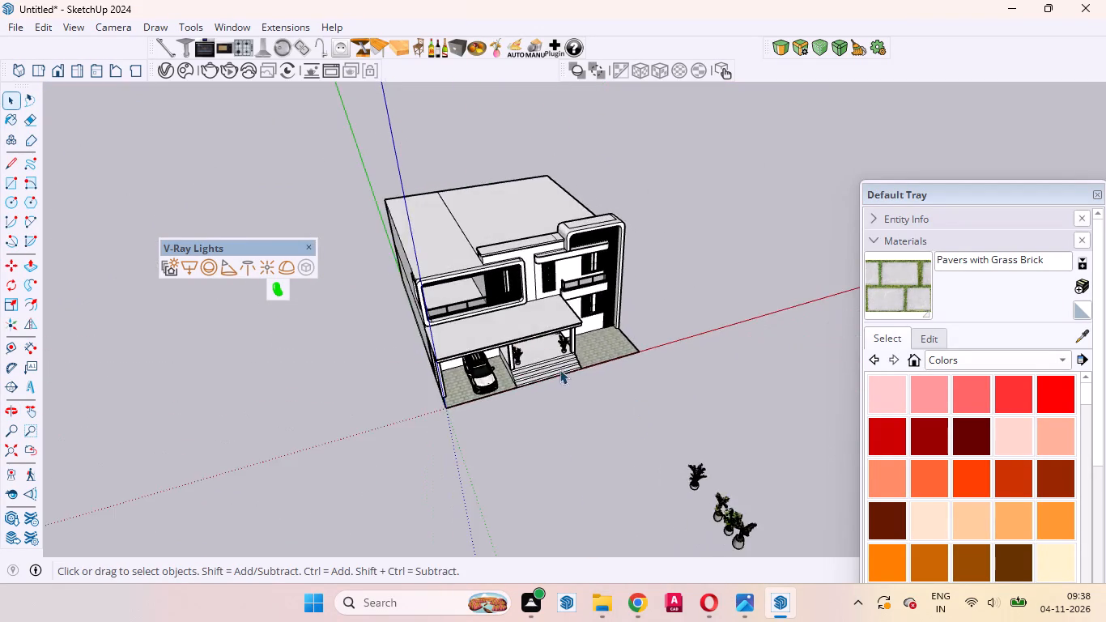
scroll(539, 345, "up", 16)
left_click(661, 364)
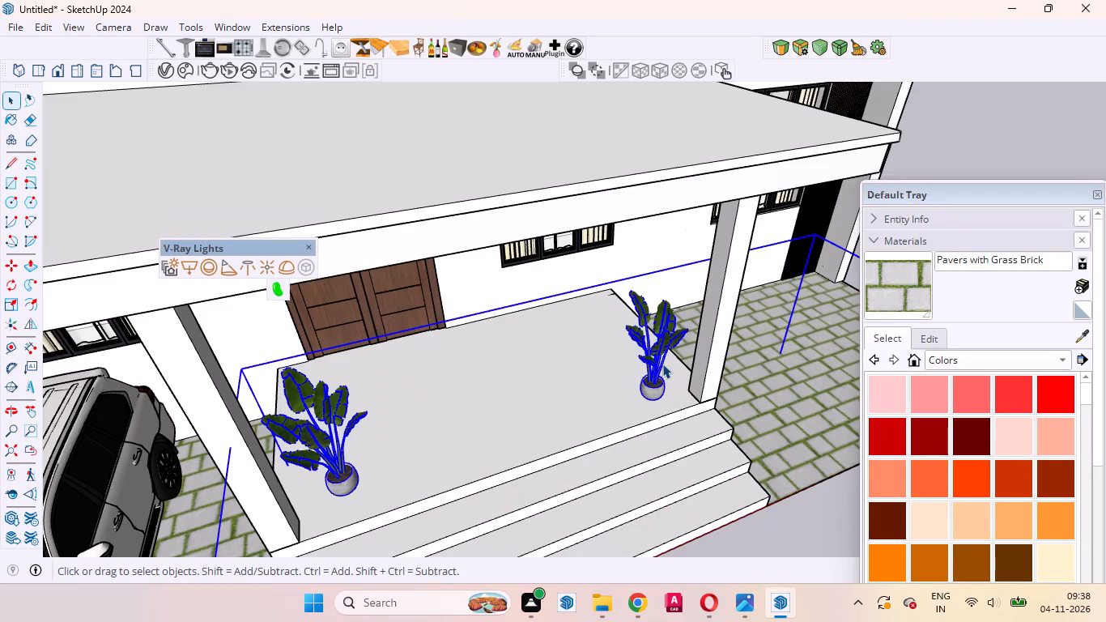
double_click(662, 364)
left_click(661, 348)
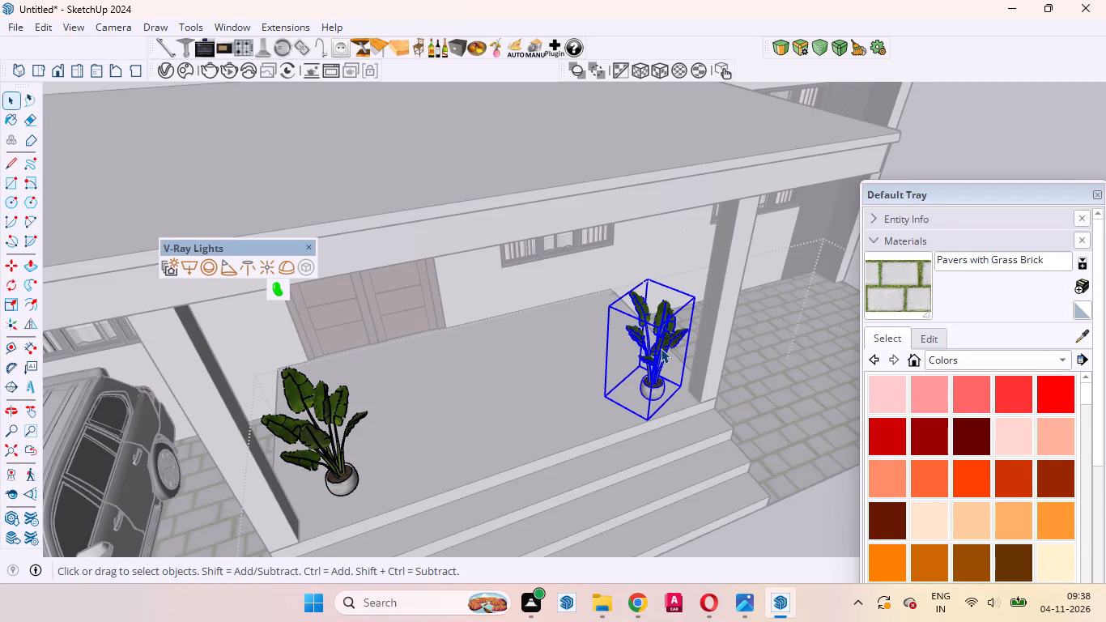
key("m")
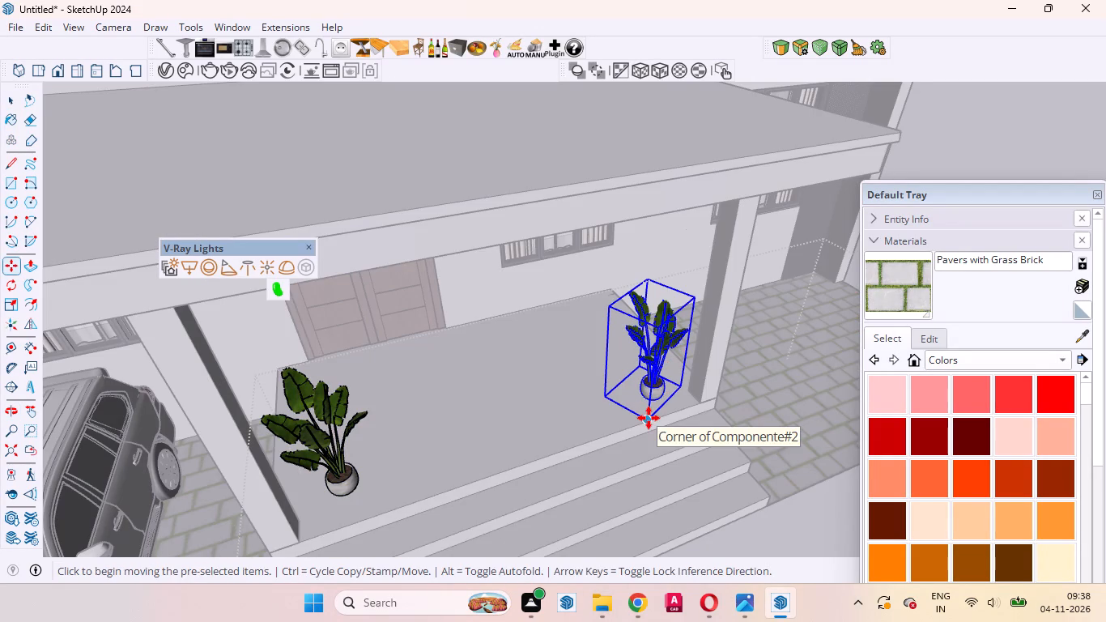
left_click(649, 418)
scroll(623, 407, "down", 5)
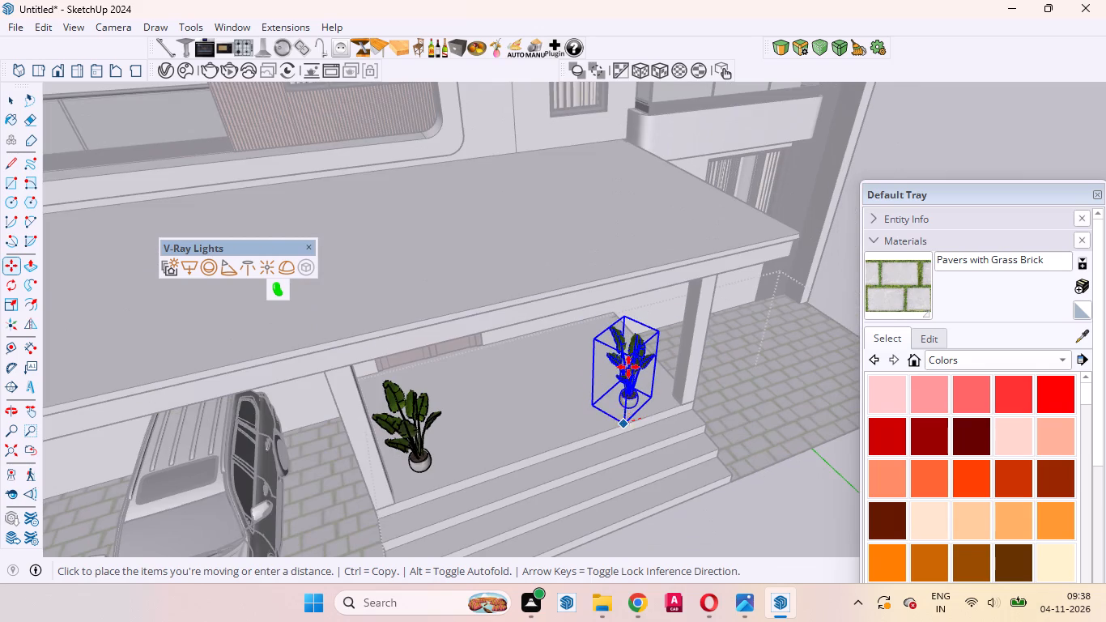
scroll(641, 397, "down", 6)
scroll(664, 173, "up", 5)
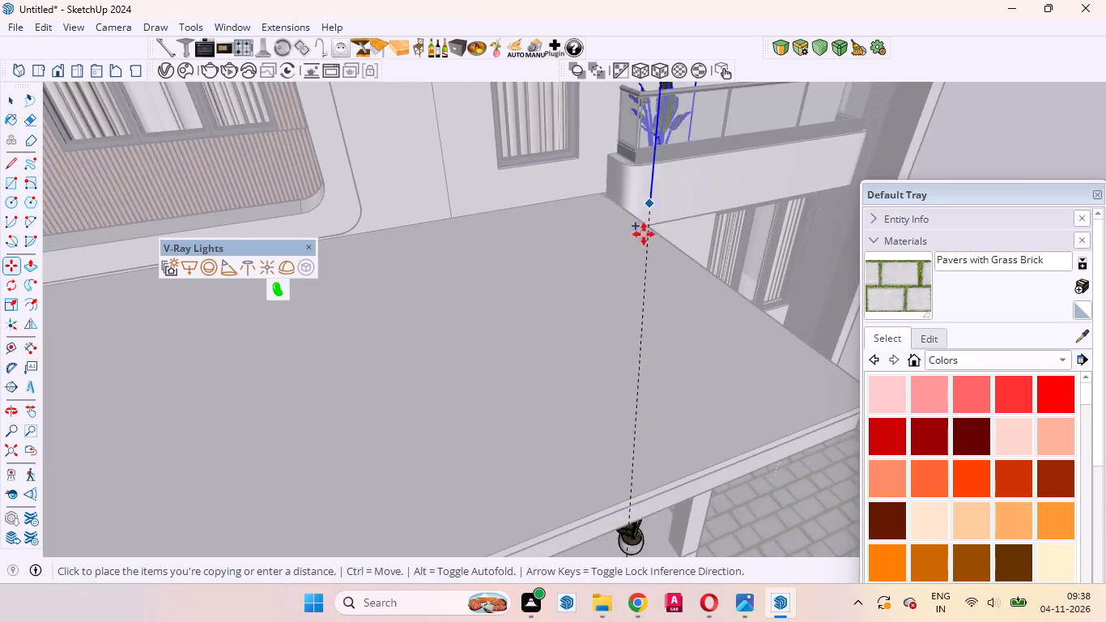
middle_click_drag(643, 237, 195, 419)
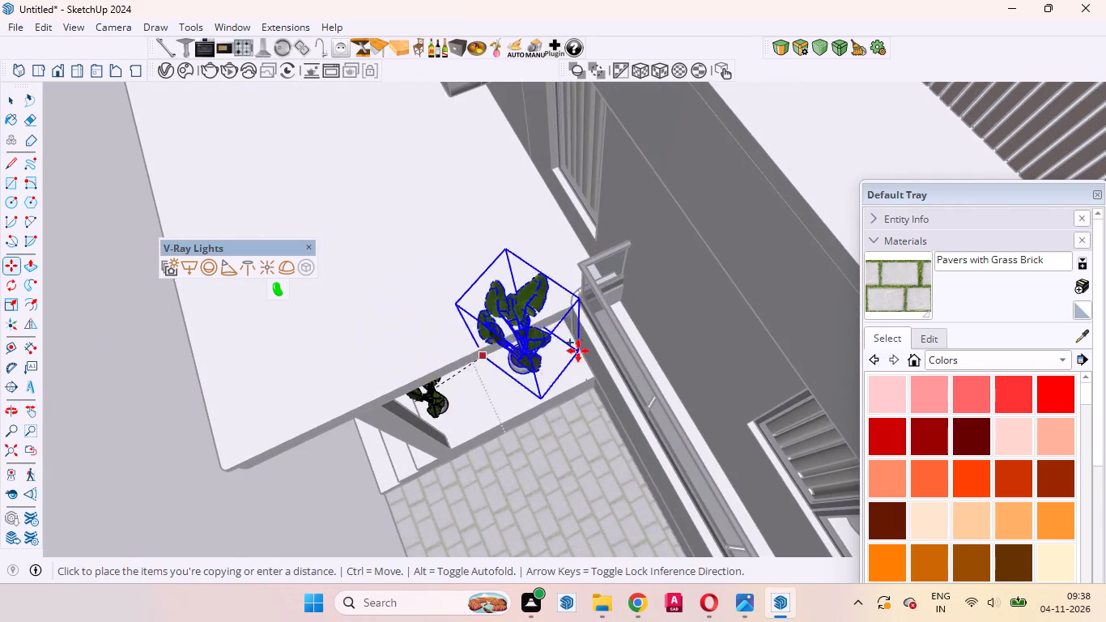
scroll(595, 347, "up", 16)
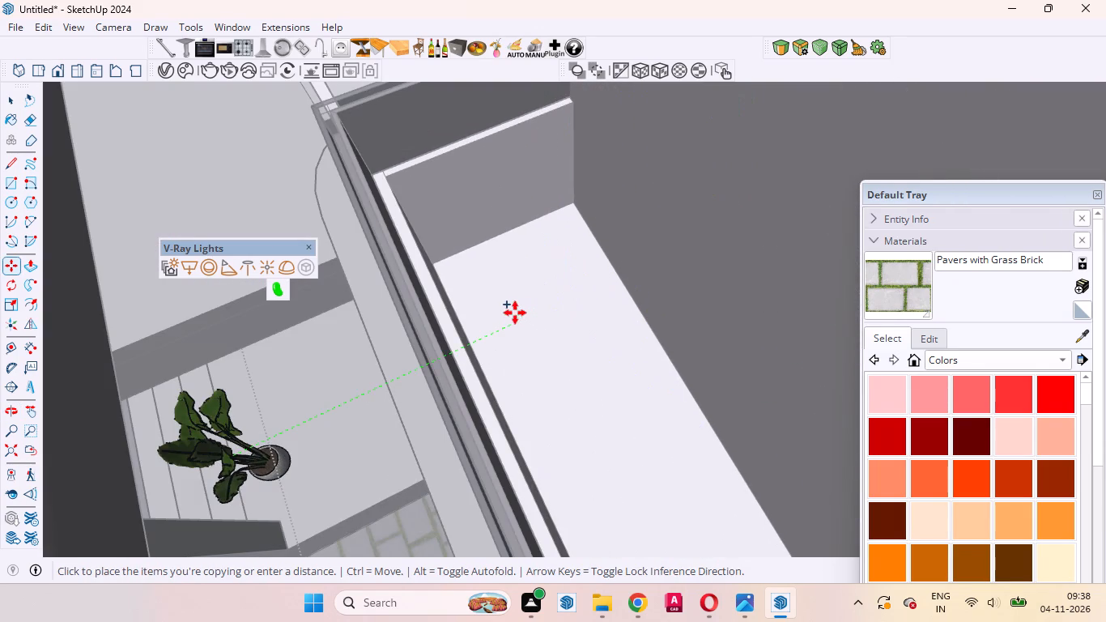
left_click(467, 332)
Move the copied plant across the recessed floor so its pot sits near the balcony's end beside the porch roof.
middle_click_drag(600, 412, 545, 374)
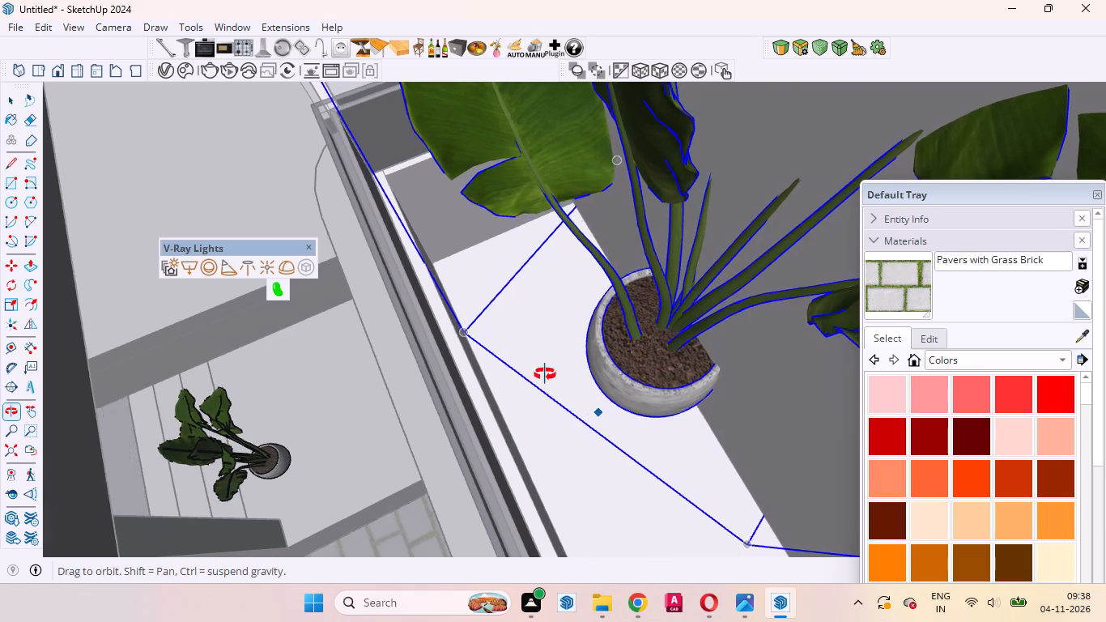
middle_click_drag(545, 374, 529, 356)
scroll(529, 356, "up", 1)
left_click(591, 351)
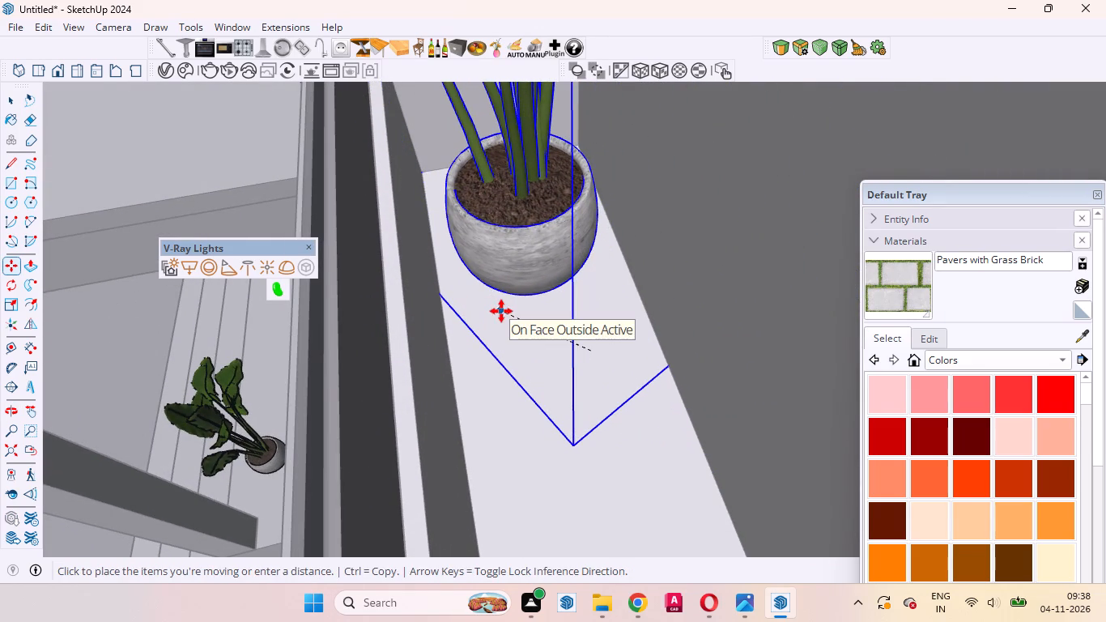
left_click(501, 311)
Examine the copied plant's position against the glass railing and balcony floor from above and from the front.
middle_click_drag(551, 328, 504, 228)
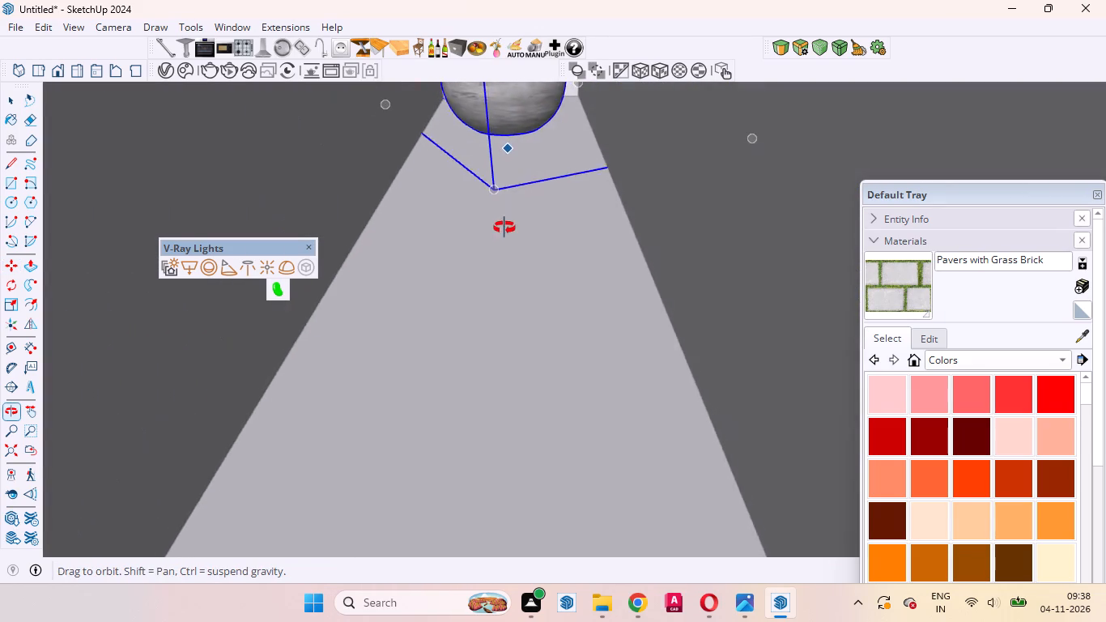
middle_click_drag(504, 228, 802, 480)
scroll(790, 463, "up", 1)
scroll(632, 317, "down", 10)
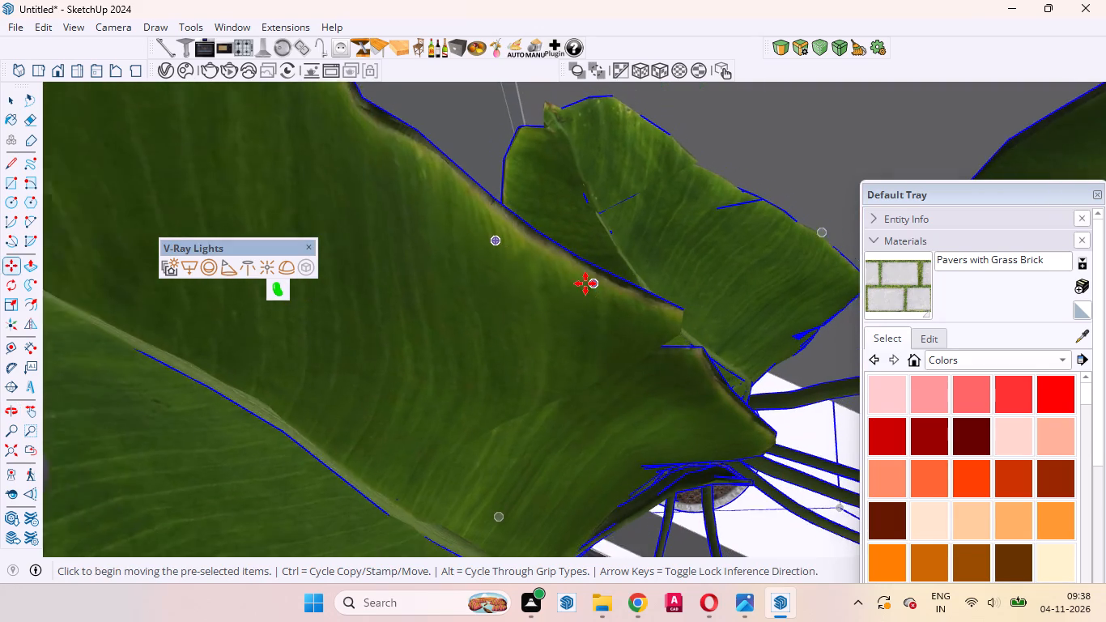
scroll(587, 283, "down", 20)
scroll(587, 283, "down", 15)
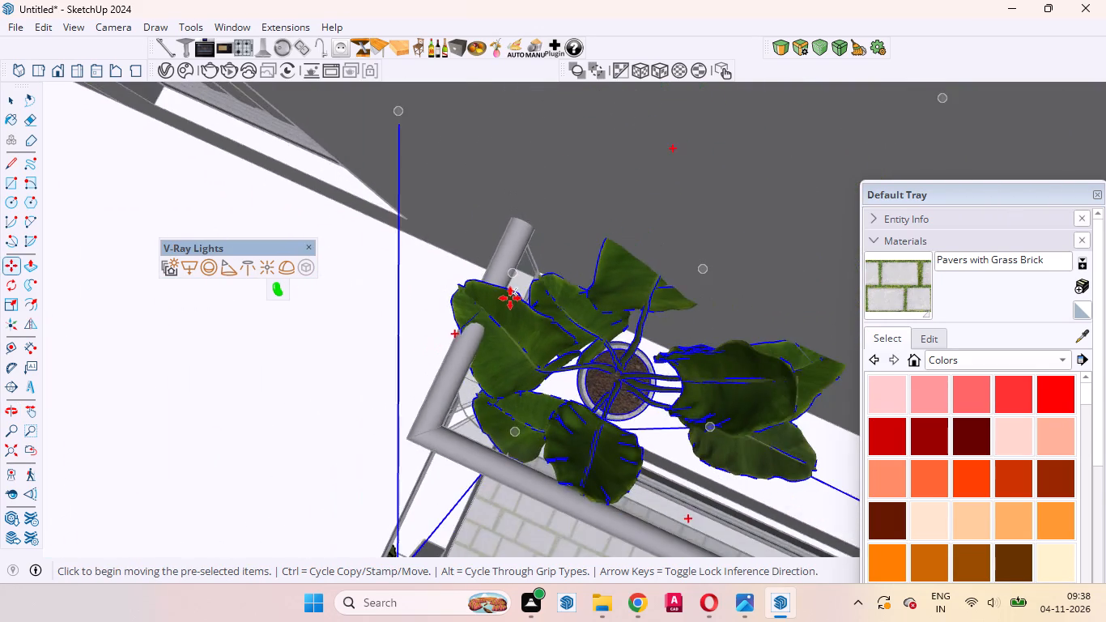
scroll(510, 298, "down", 14)
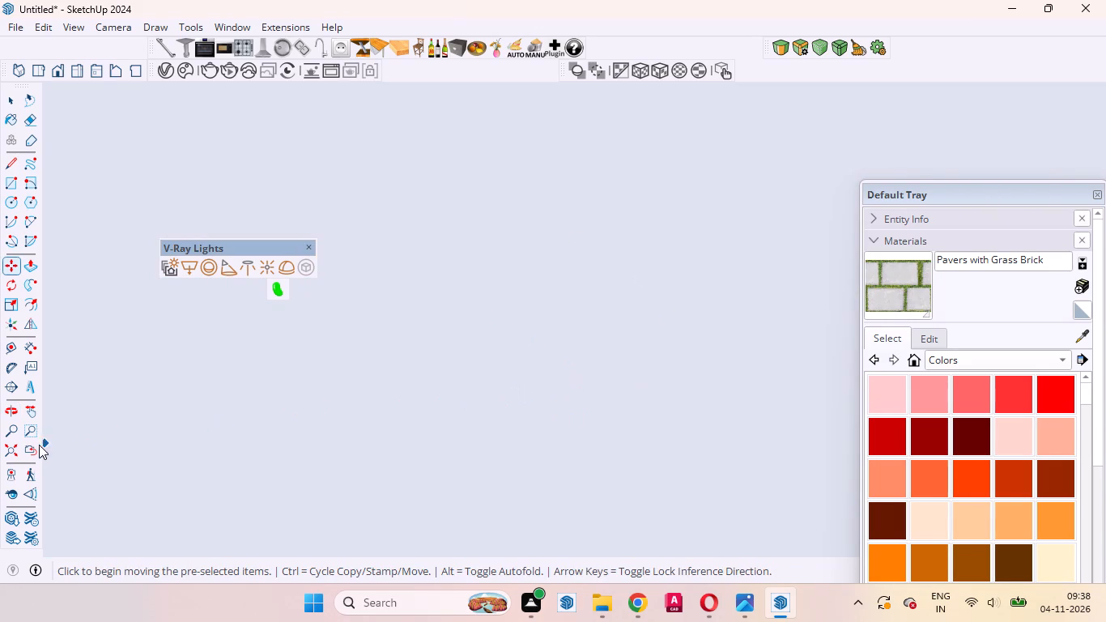
left_click(33, 448)
middle_click_drag(559, 393, 631, 112)
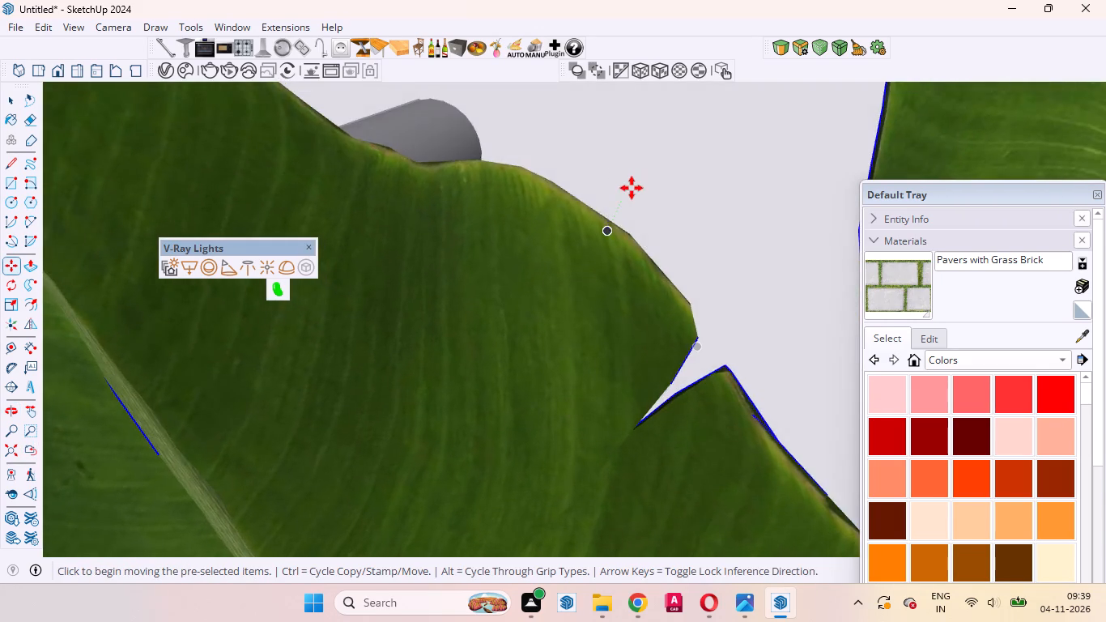
scroll(632, 189, "down", 20)
scroll(632, 189, "down", 20)
scroll(632, 189, "down", 3)
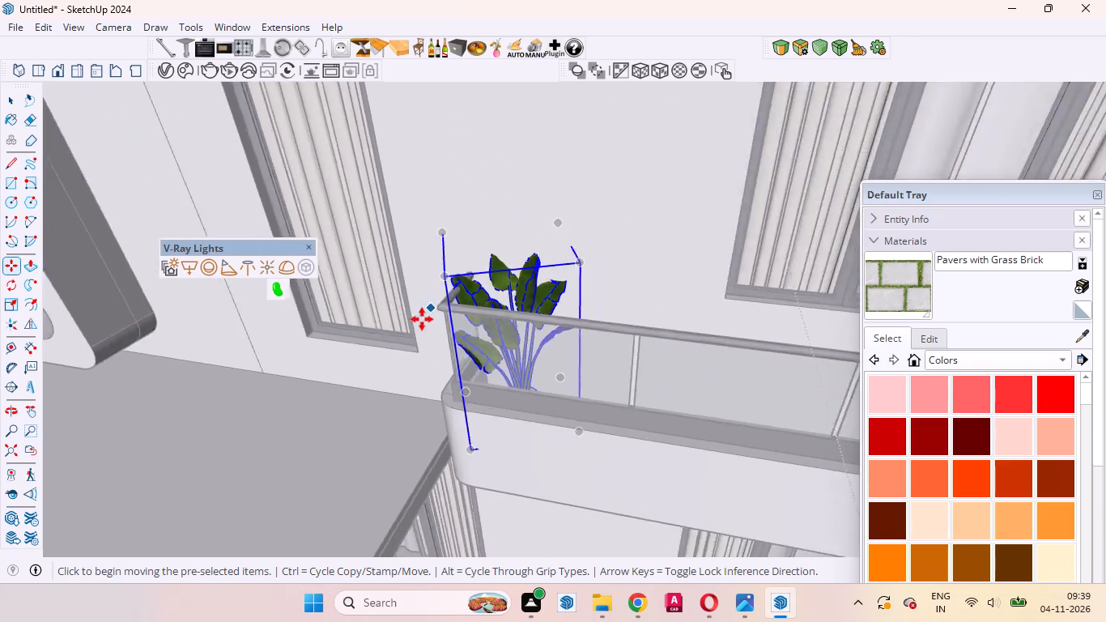
scroll(422, 319, "down", 6)
middle_click_drag(653, 315, 474, 416)
Nudge the copied plant slightly along the recessed balcony floor, away from the end railing.
scroll(487, 299, "up", 8)
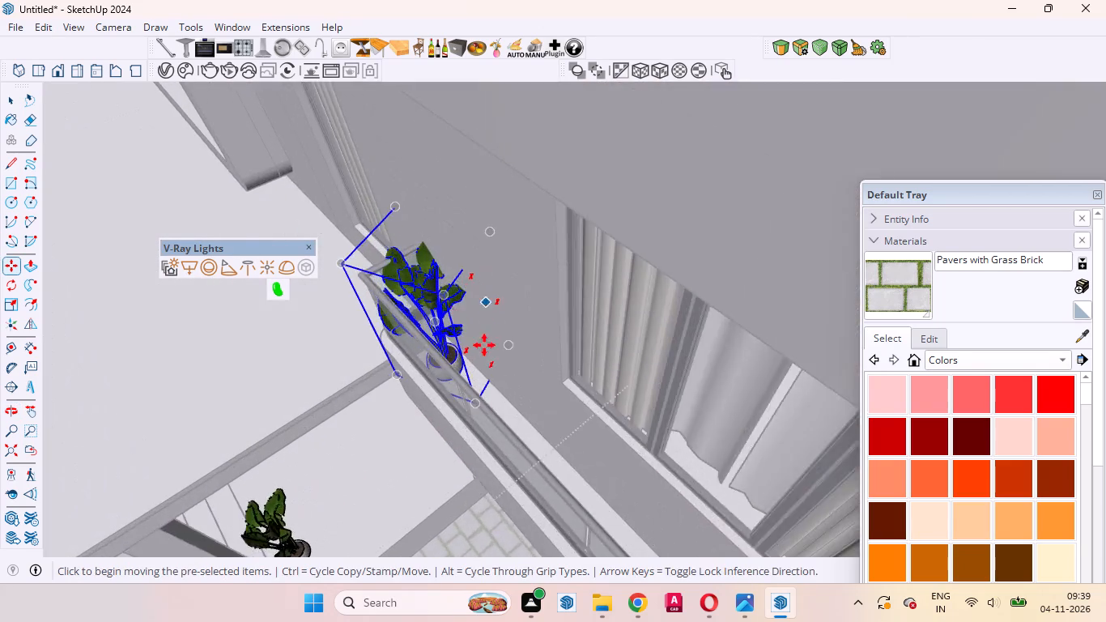
scroll(484, 345, "up", 9)
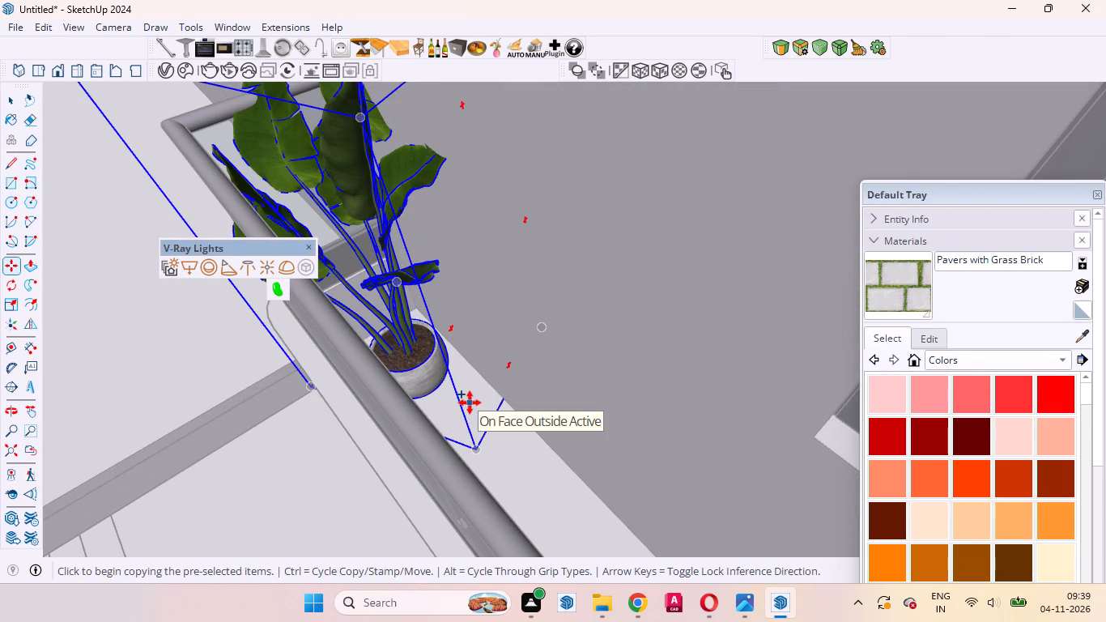
key("space")
key("m")
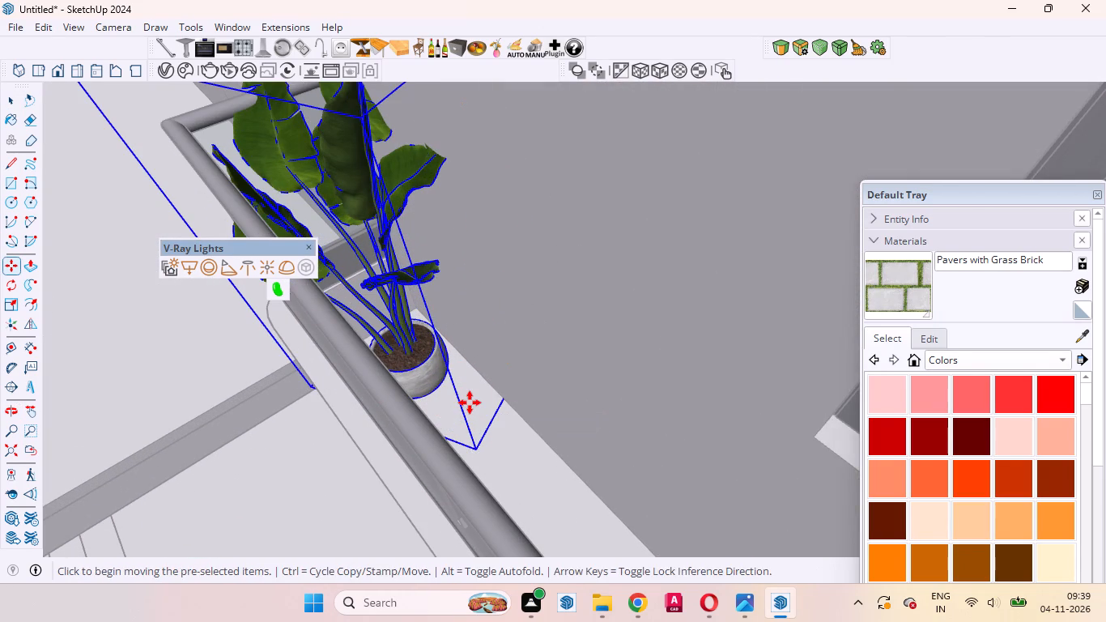
left_click(470, 403)
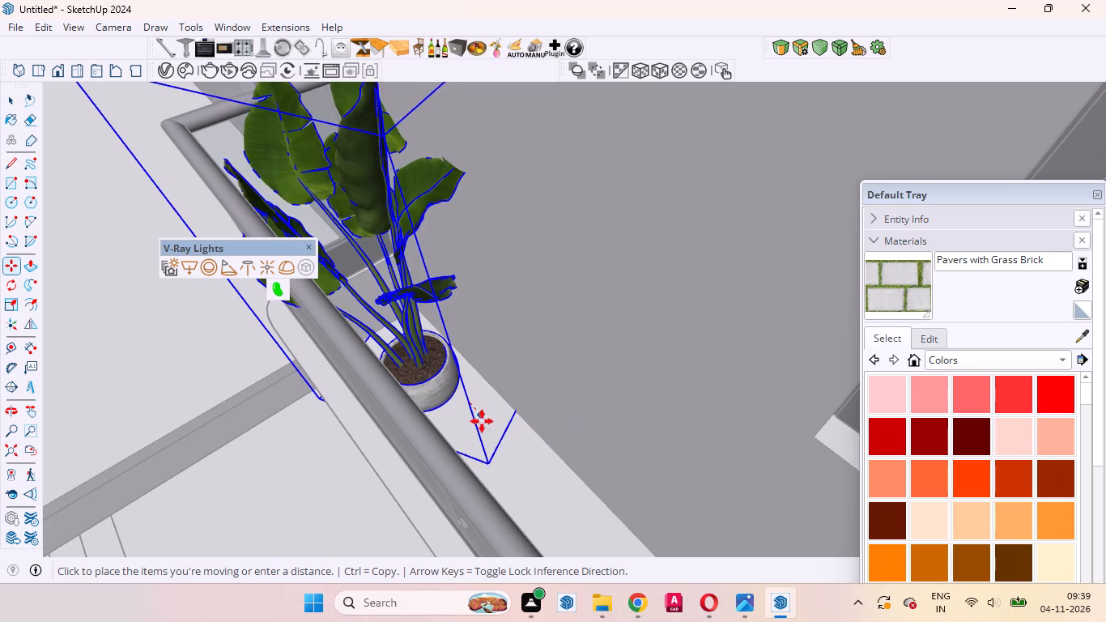
left_click(484, 424)
Scale the balcony plant slightly narrower horizontally with the Scale tool, leaving its height as it is.
middle_click_drag(443, 453, 670, 339)
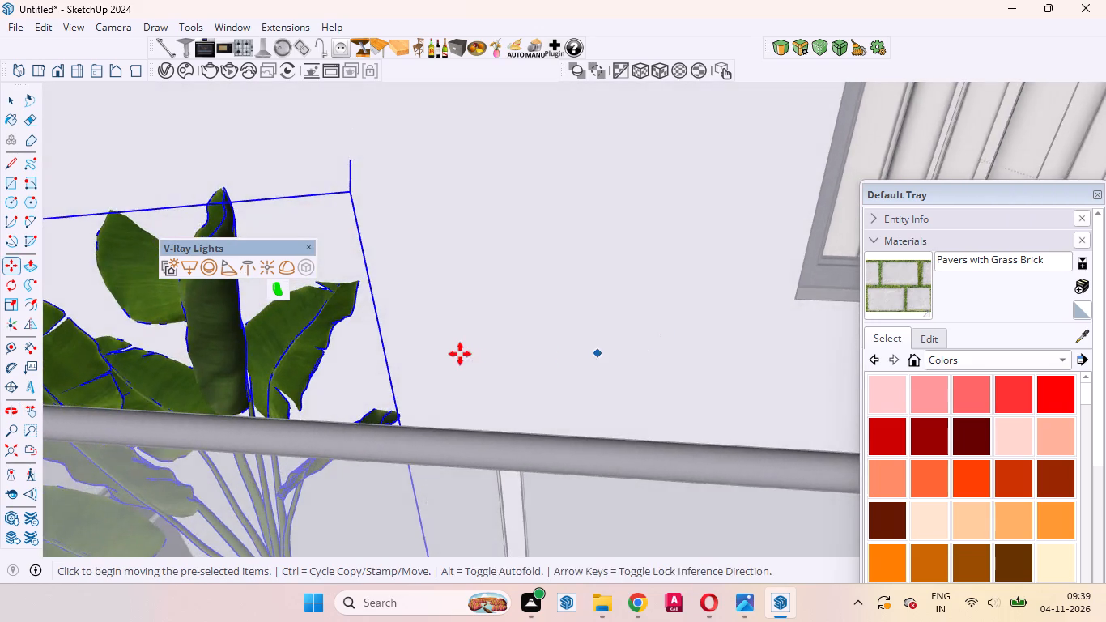
scroll(460, 354, "down", 9)
middle_click_drag(448, 422, 567, 330)
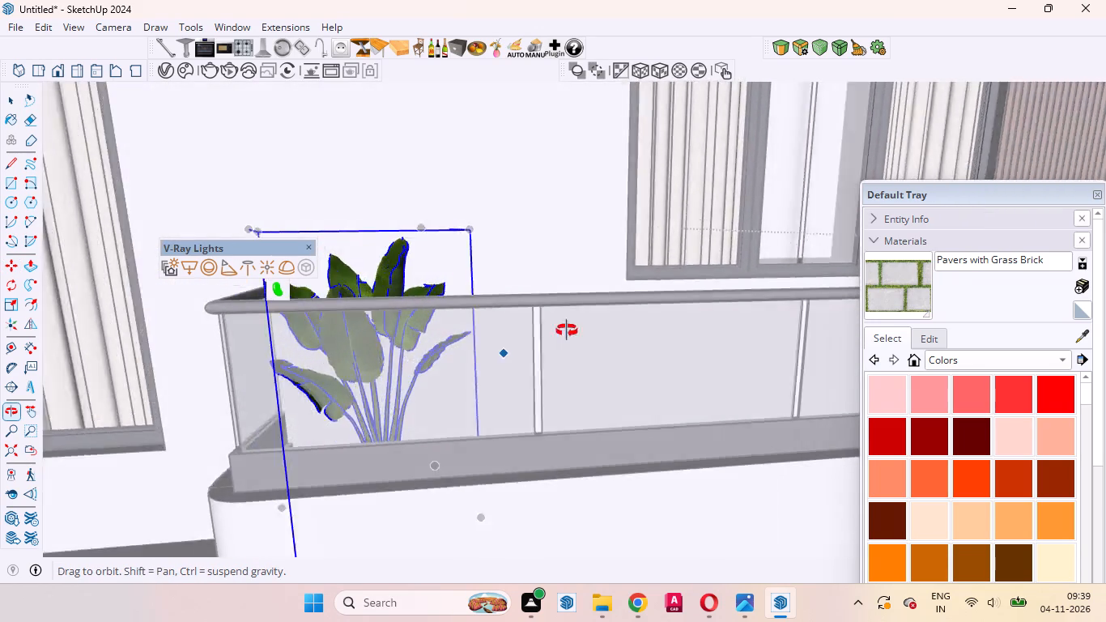
middle_click_drag(567, 330, 768, 396)
key("s")
scroll(636, 369, "down", 3)
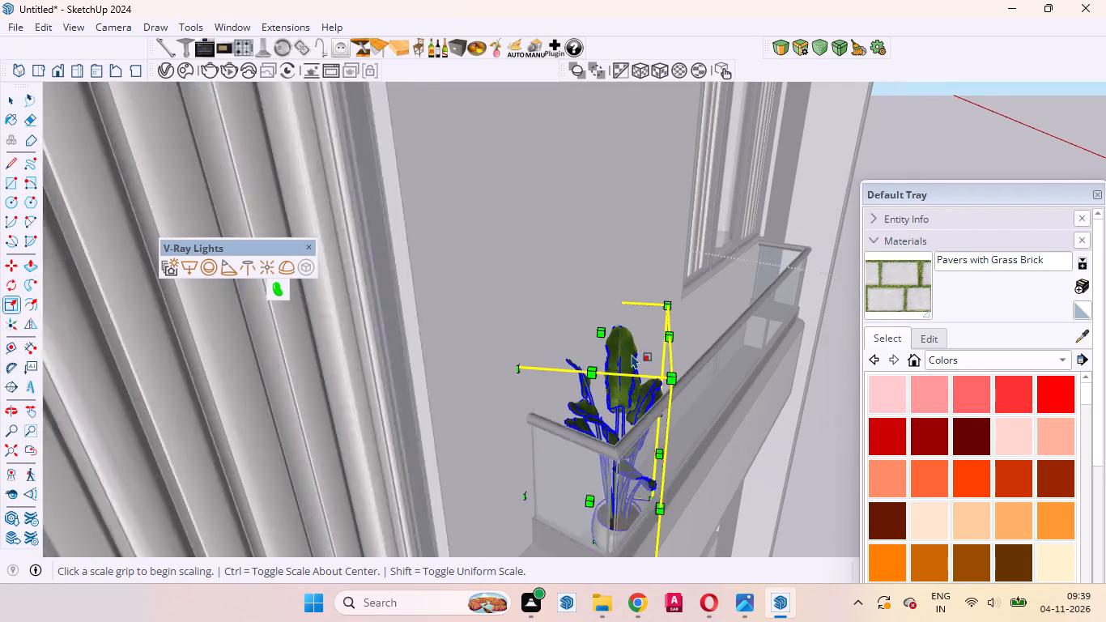
scroll(632, 354, "down", 2)
left_click_drag(654, 475, 646, 469)
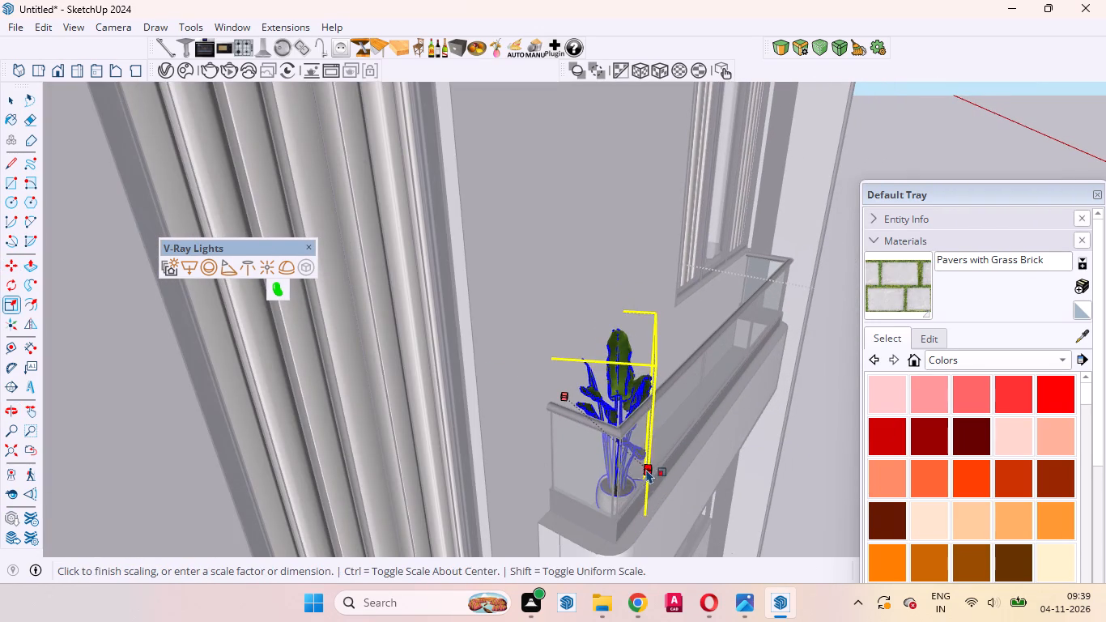
left_click_drag(646, 469, 640, 468)
Scale the balcony plant taller so its leaves rise well above the glass railing.
middle_click_drag(649, 471, 488, 416)
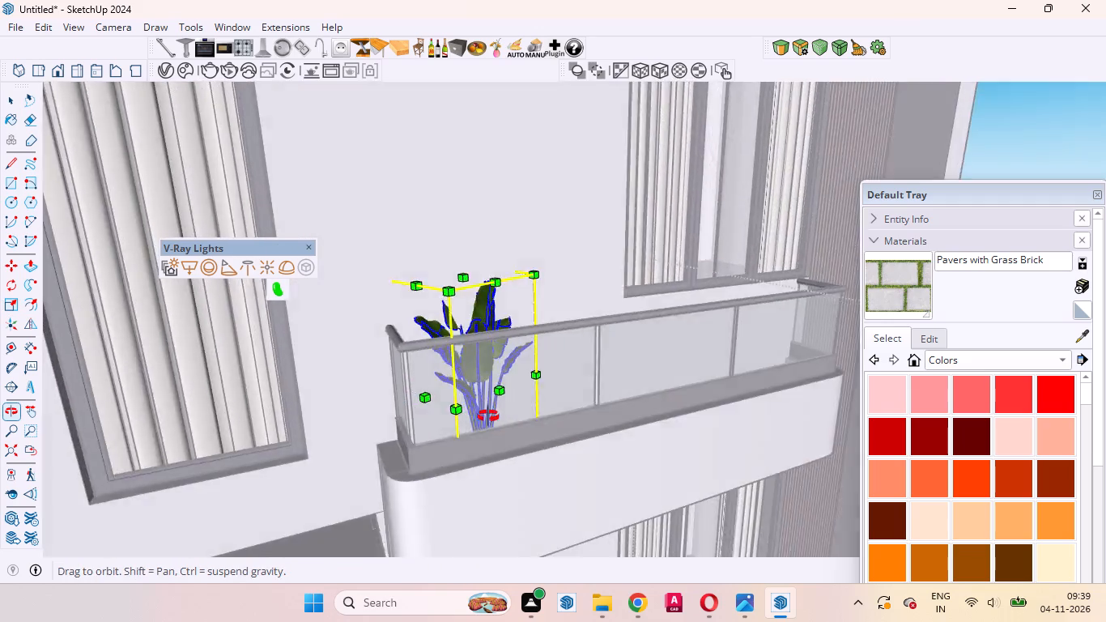
middle_click_drag(488, 416, 404, 394)
scroll(435, 381, "up", 4)
scroll(411, 396, "down", 10)
key("space")
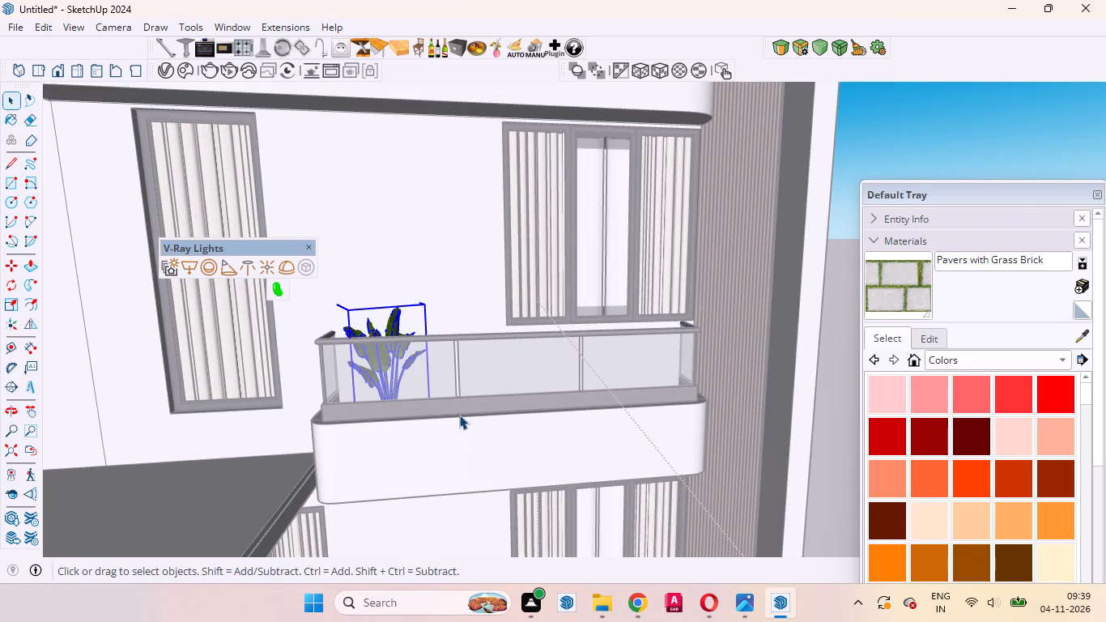
key("s")
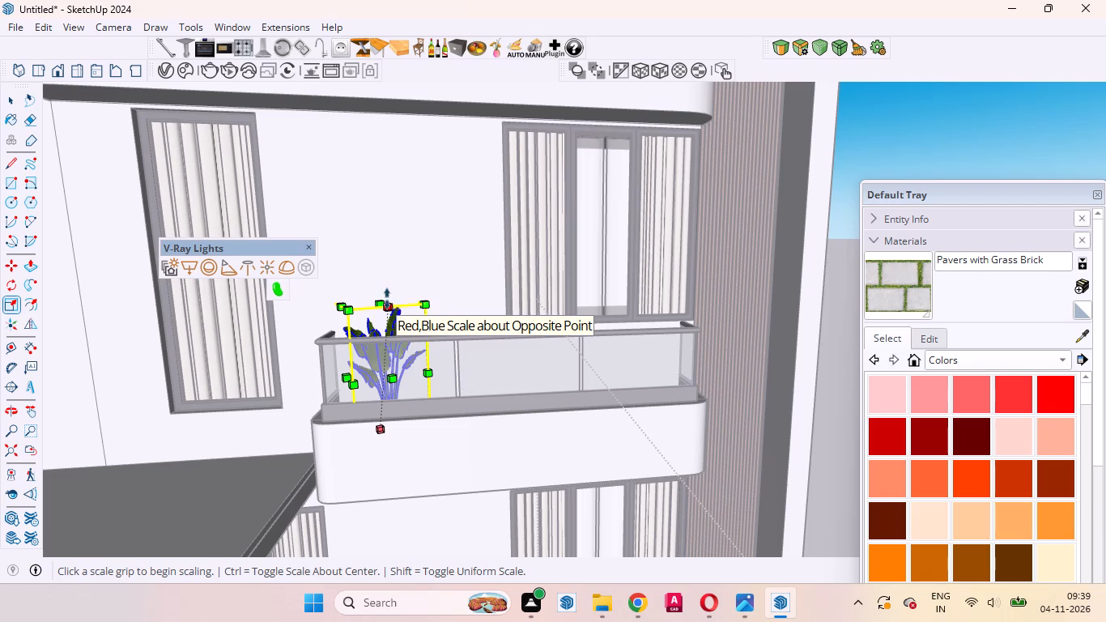
left_click_drag(378, 296, 378, 283)
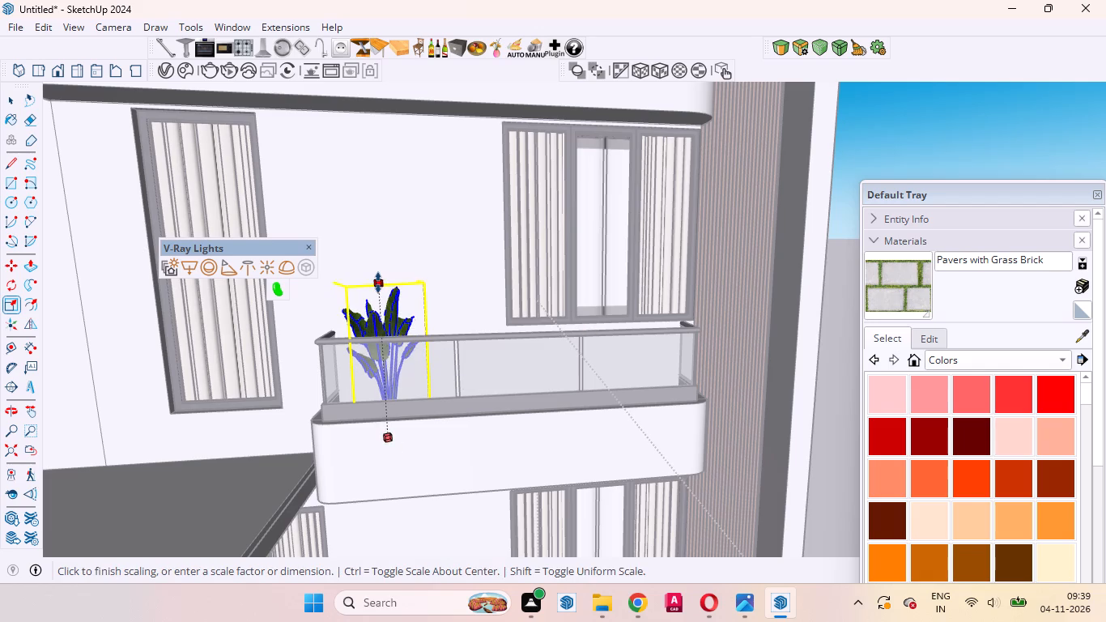
left_click_drag(378, 283, 378, 270)
key("space")
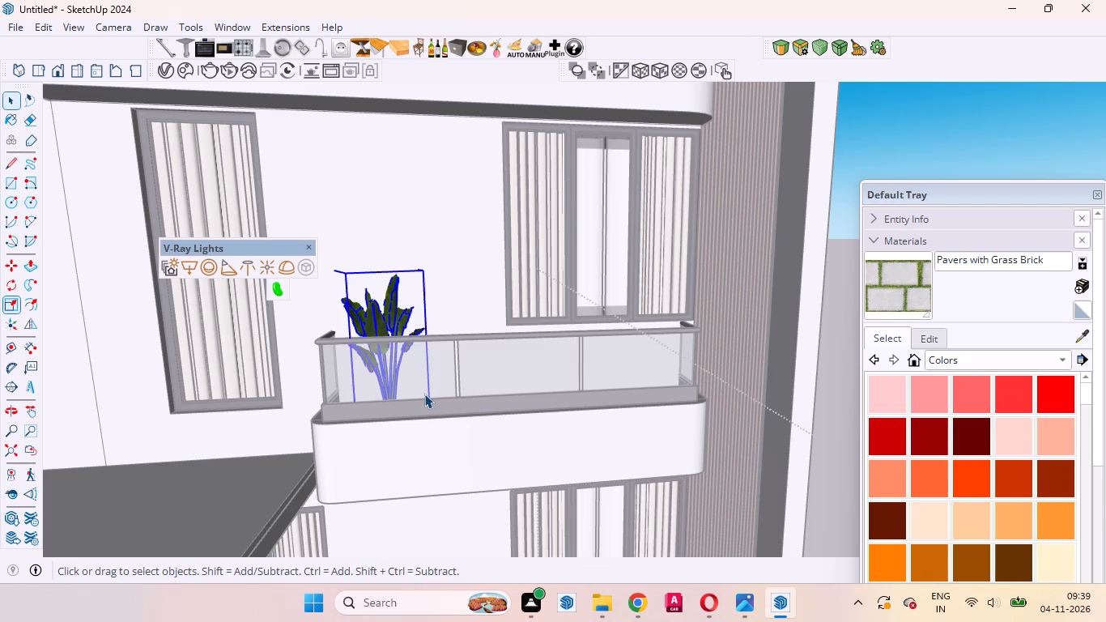
Copy the scaled balcony plant along the recessed floor to the balcony's opposite end, beside the slatted wall.
scroll(460, 356, "down", 5)
middle_click_drag(460, 344, 407, 561)
scroll(432, 325, "up", 7)
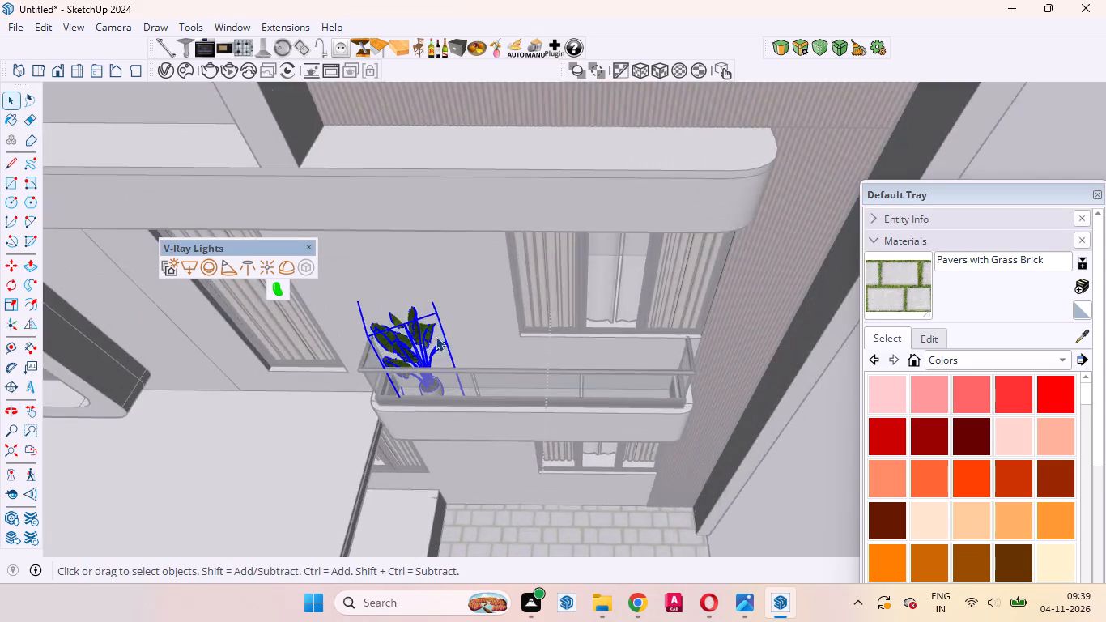
scroll(436, 336, "up", 3)
key("m")
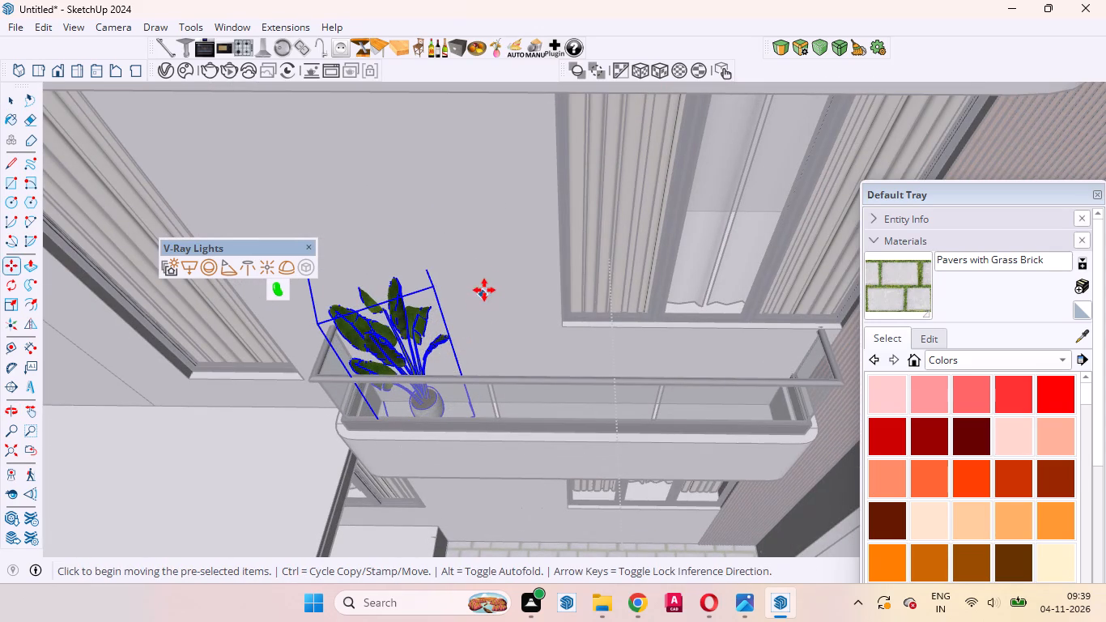
left_click(484, 275)
scroll(572, 276, "down", 8)
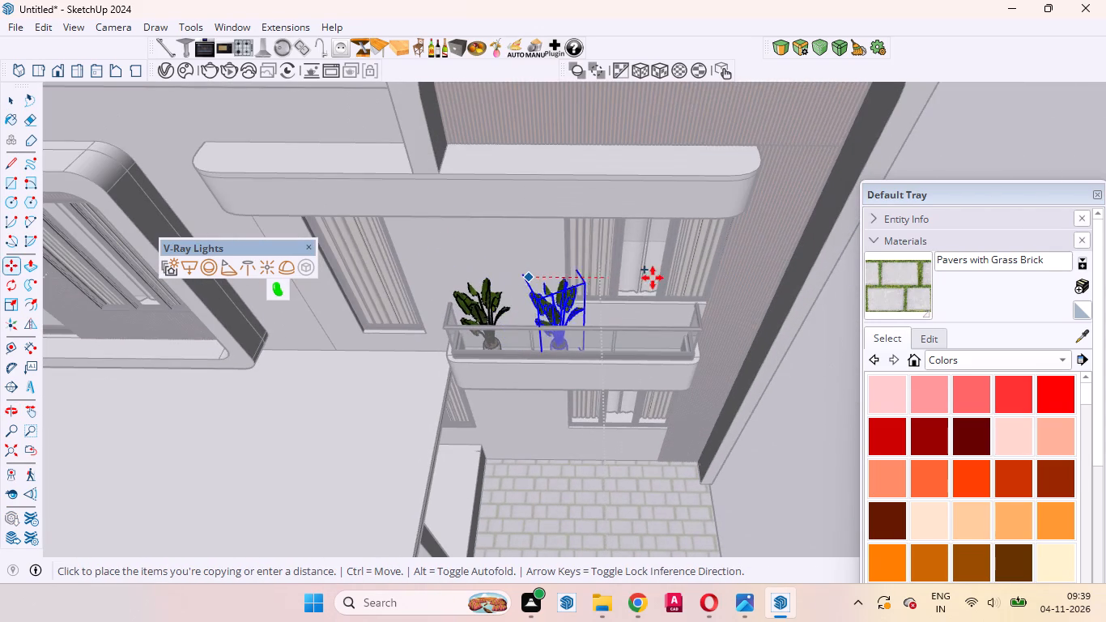
left_click(719, 278)
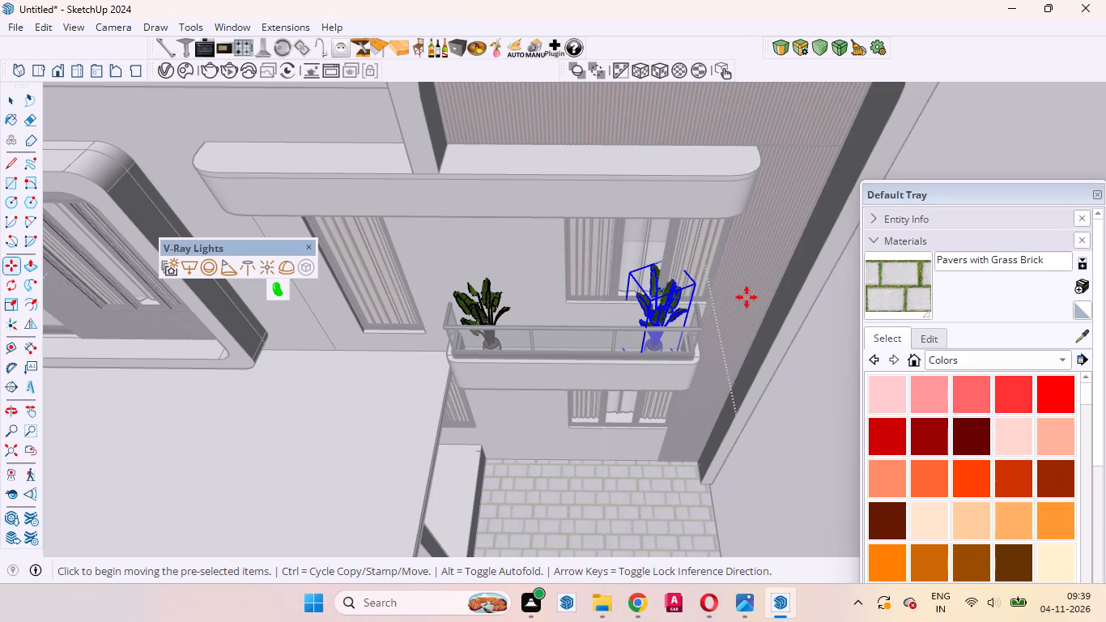
Nudge the new plant copy closer to the end railing by the slatted wall and leave the group.
scroll(743, 301, "up", 13)
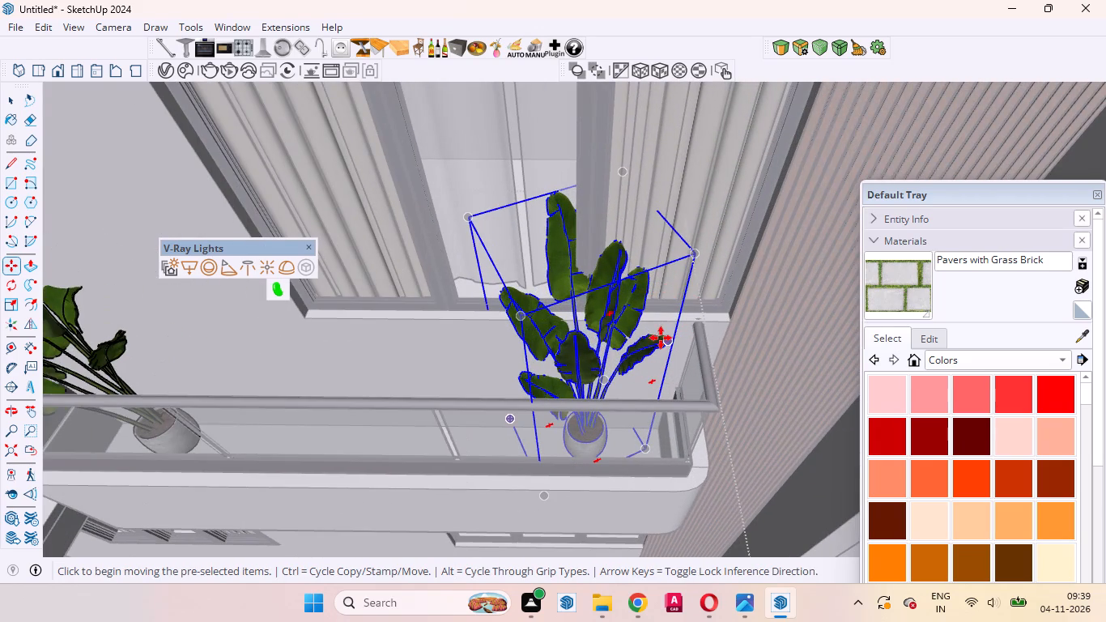
left_click(661, 334)
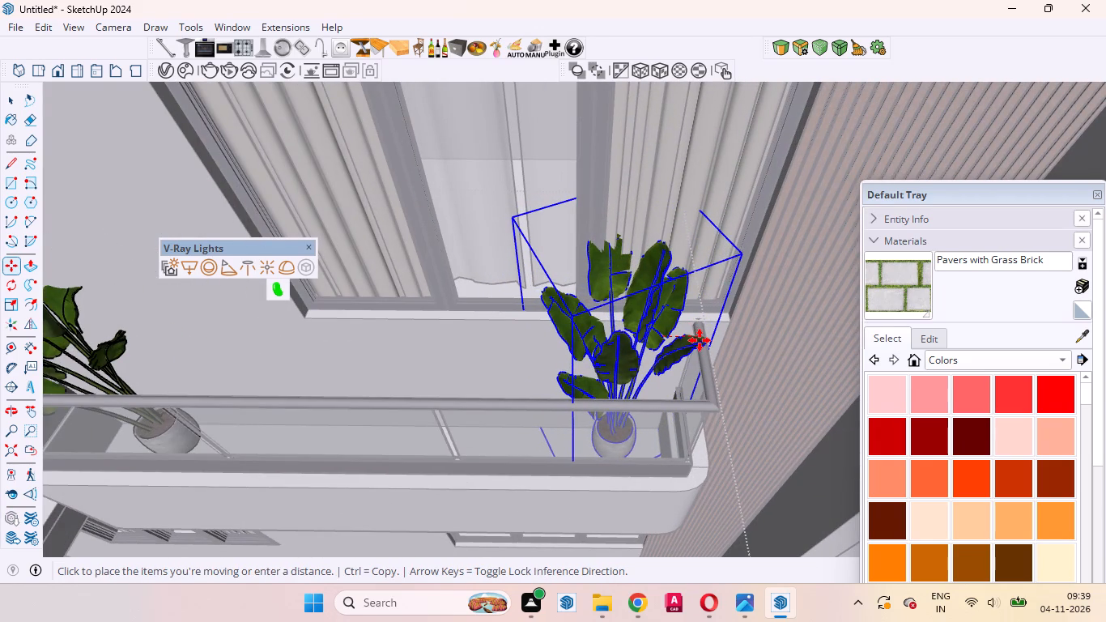
left_click(700, 340)
key("space")
scroll(472, 371, "down", 5)
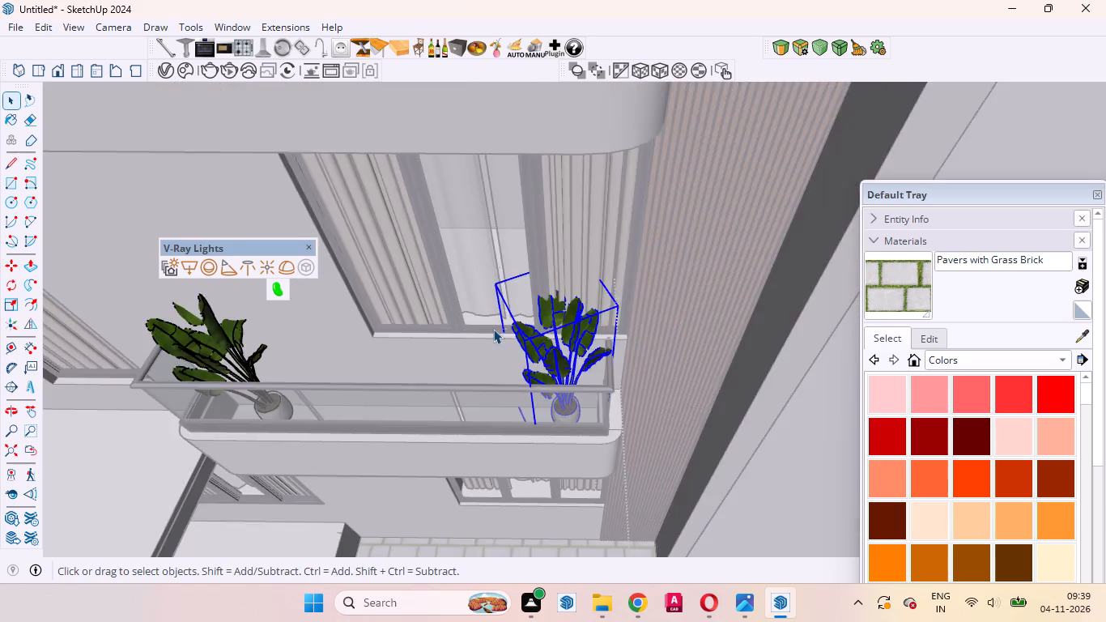
scroll(493, 329, "down", 20)
middle_click_drag(598, 368, 627, 228)
left_click(706, 383)
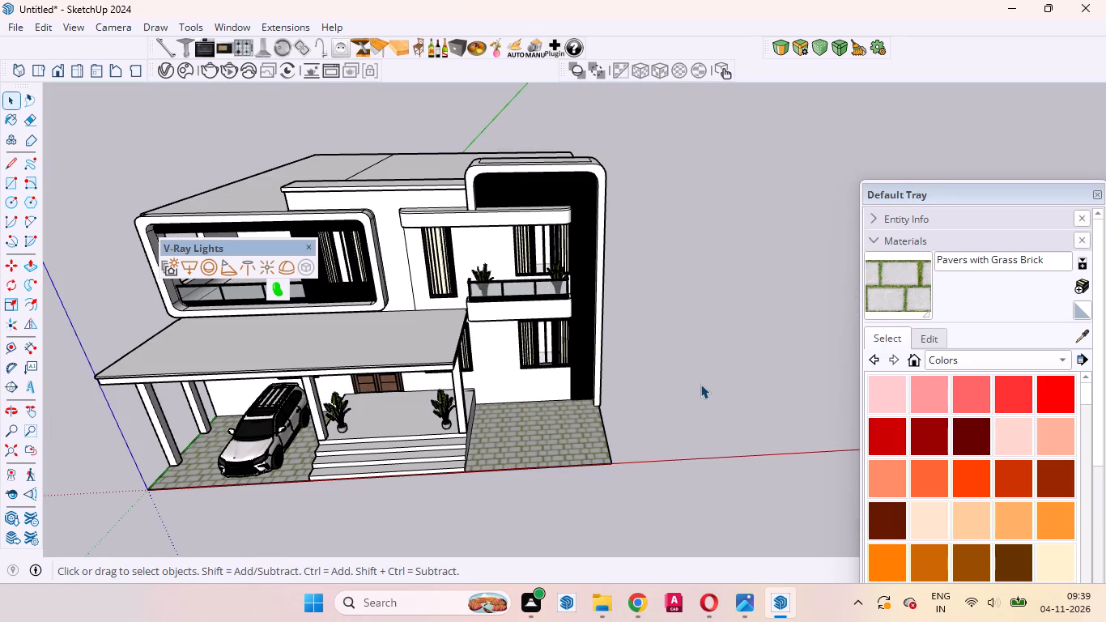
Examine the two balcony plants up close and within the whole front facade, including the porch entrance.
scroll(533, 289, "up", 12)
middle_click_drag(545, 299, 655, 261)
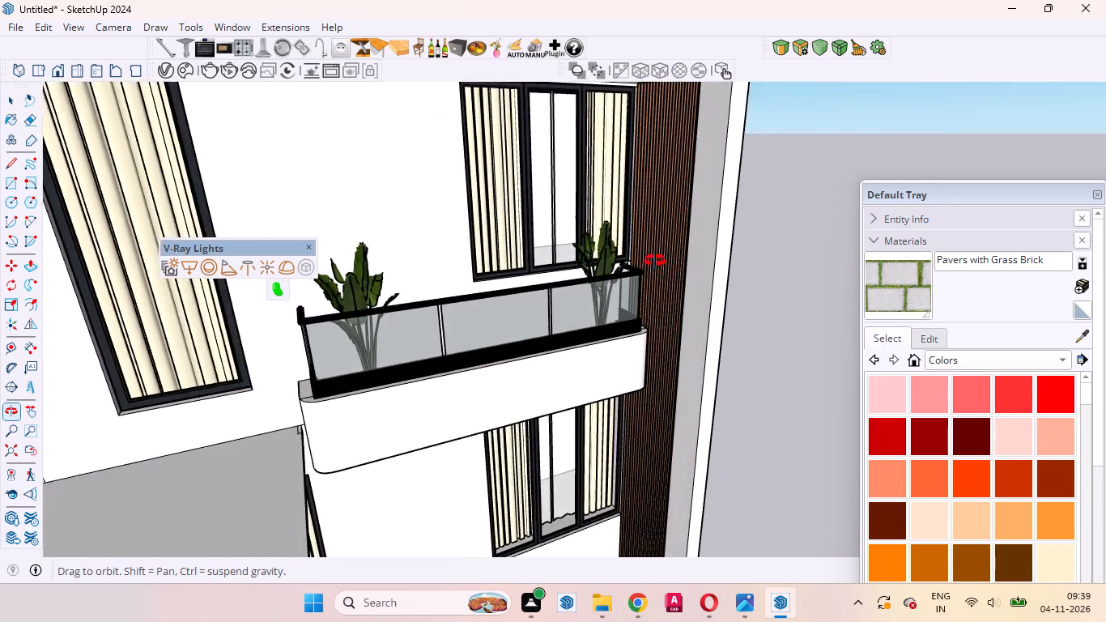
middle_click_drag(655, 261, 475, 244)
scroll(616, 265, "down", 16)
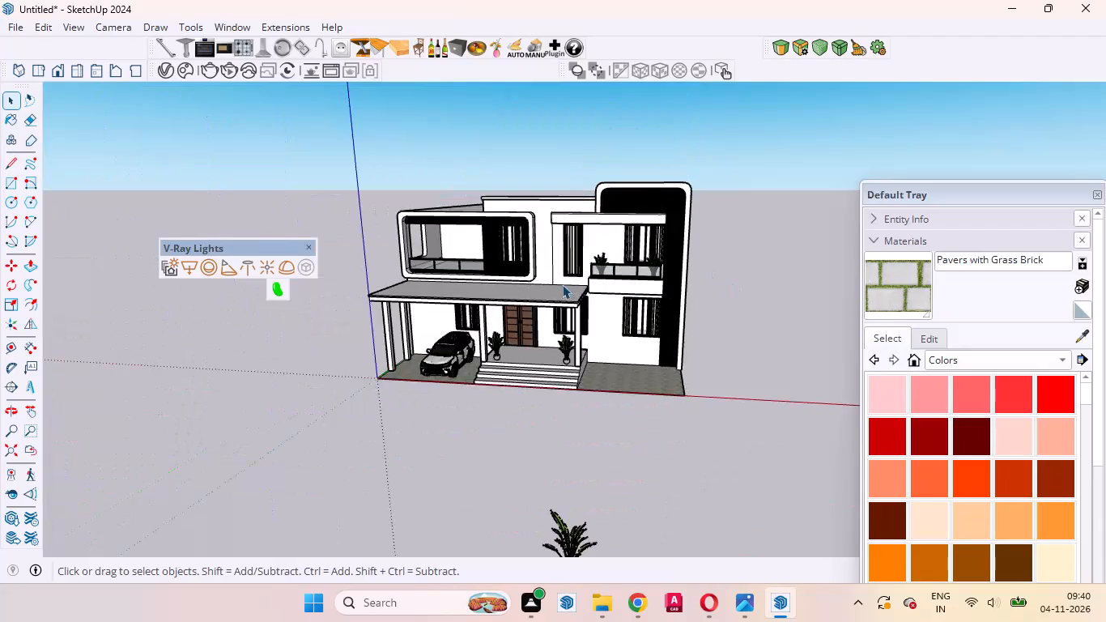
scroll(532, 284, "up", 9)
middle_click_drag(512, 328, 787, 445)
scroll(629, 356, "down", 10)
middle_click_drag(685, 411, 566, 339)
scroll(589, 354, "up", 14)
Open the plants' group for editing and select the potted porch plant standing nearest the car.
left_click(486, 441)
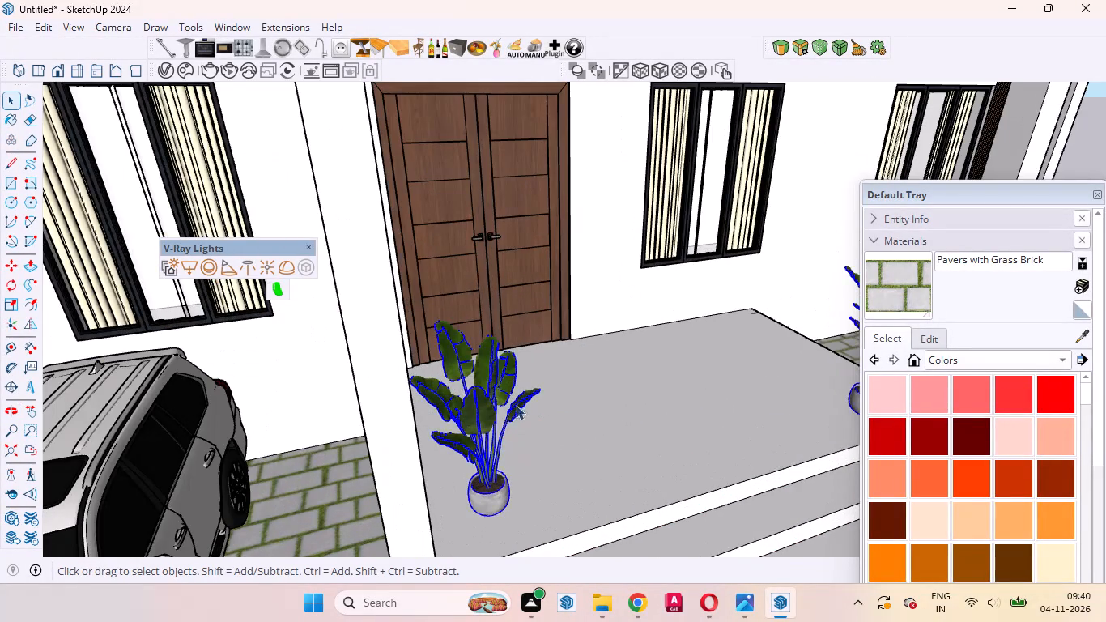
scroll(507, 401, "down", 20)
scroll(507, 401, "down", 4)
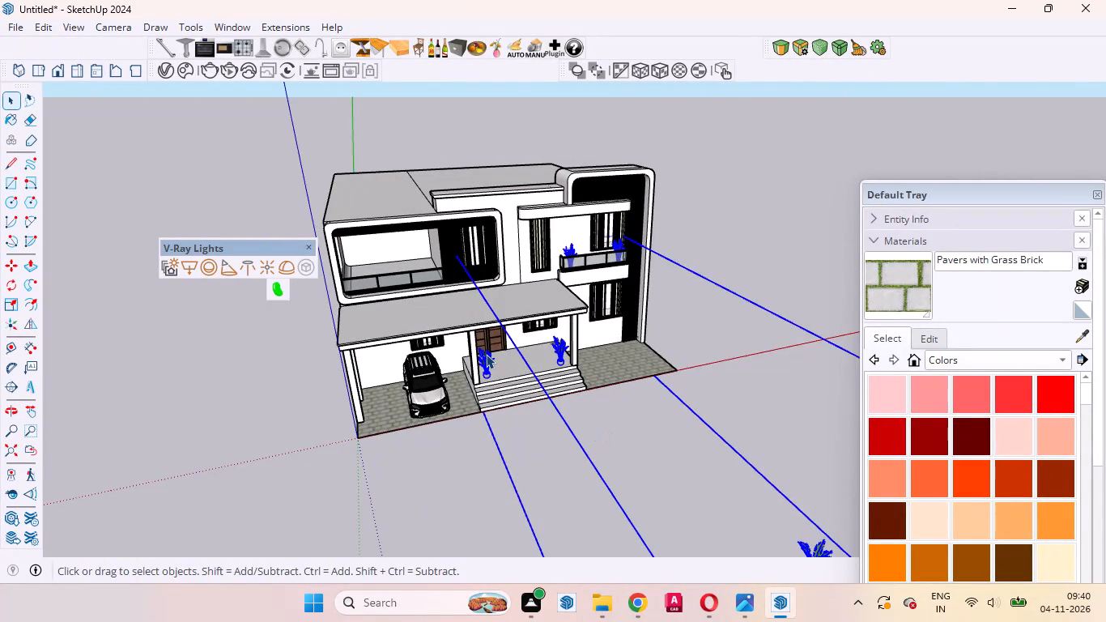
double_click(486, 354)
left_click(484, 369)
scroll(534, 381, "up", 4)
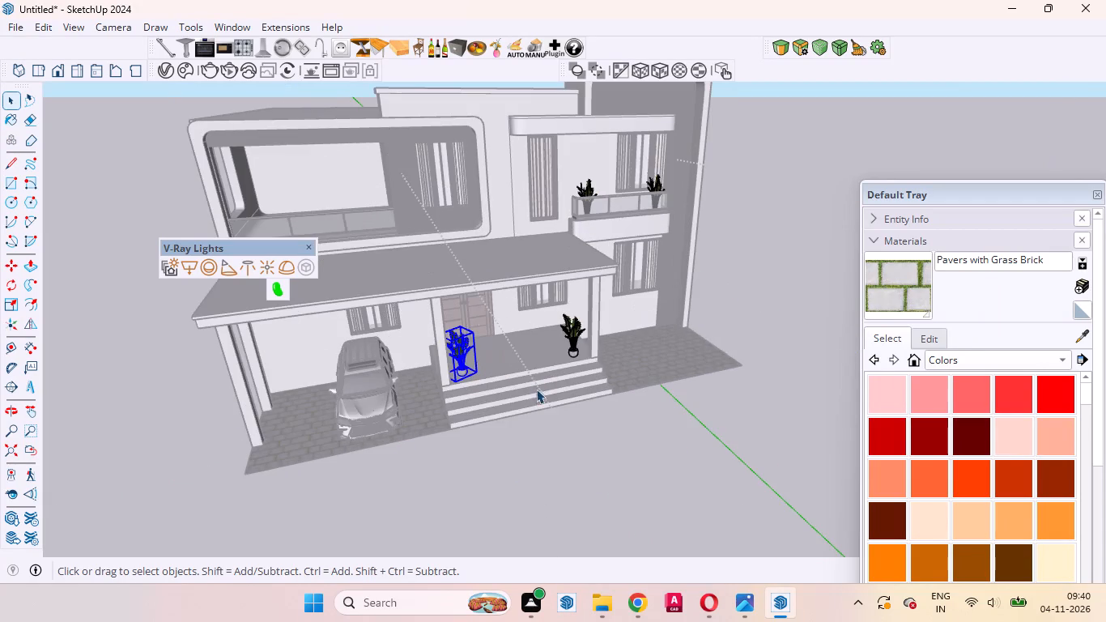
middle_click_drag(539, 404, 513, 427)
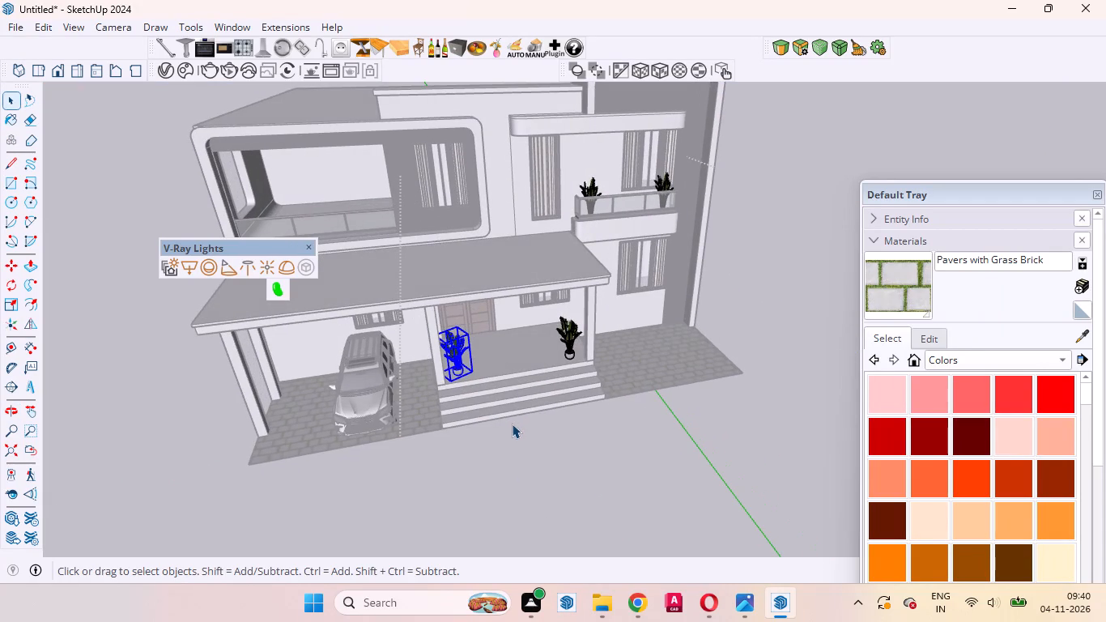
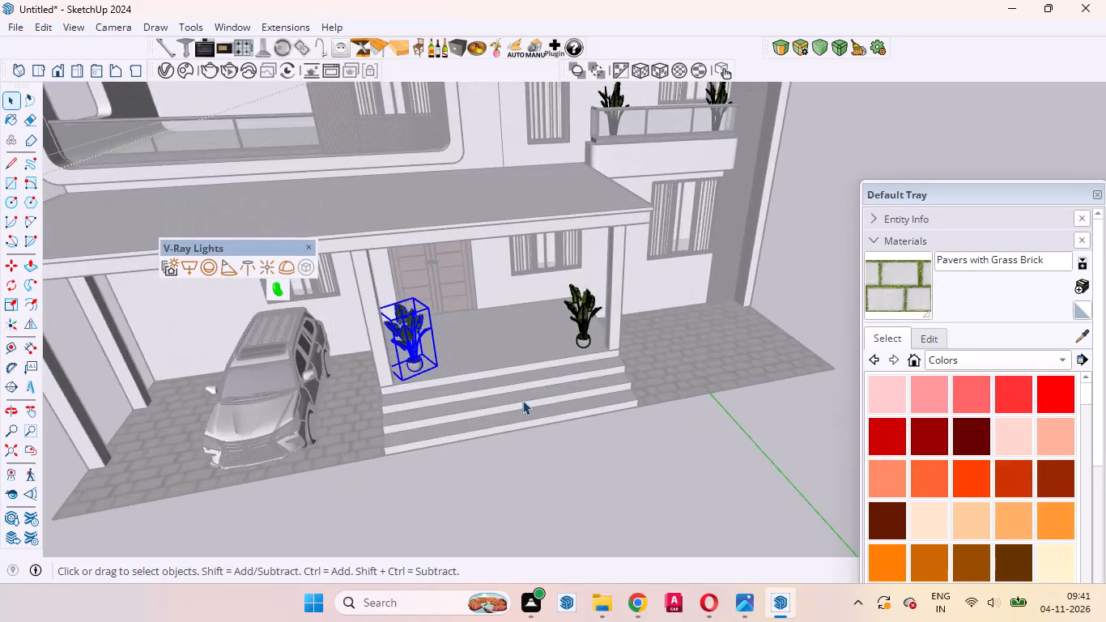
Copy the selected porch plant up onto the floor of the large framed balcony above the car porch.
middle_click_drag(530, 407, 585, 420)
key("m")
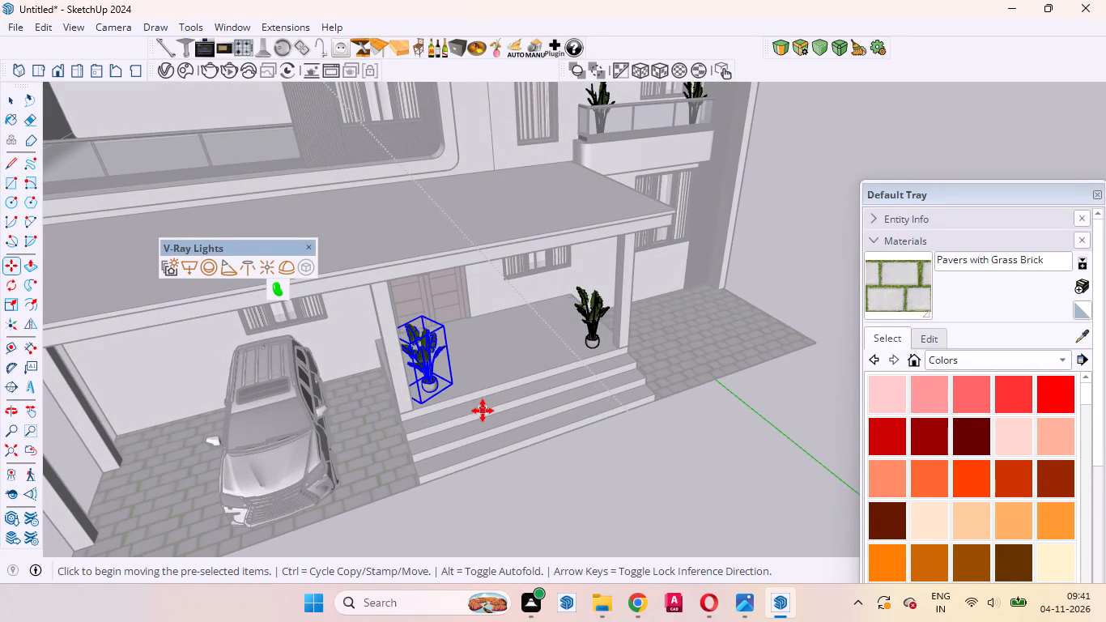
left_click(453, 383)
scroll(505, 373, "down", 14)
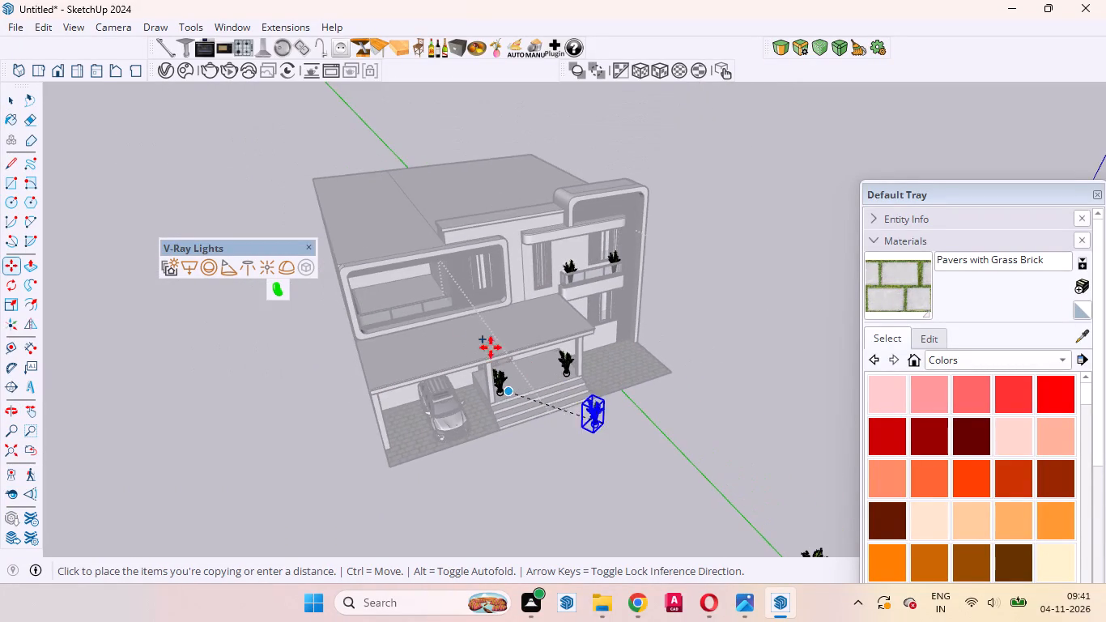
scroll(454, 309, "up", 15)
middle_click_drag(392, 277, 572, 310)
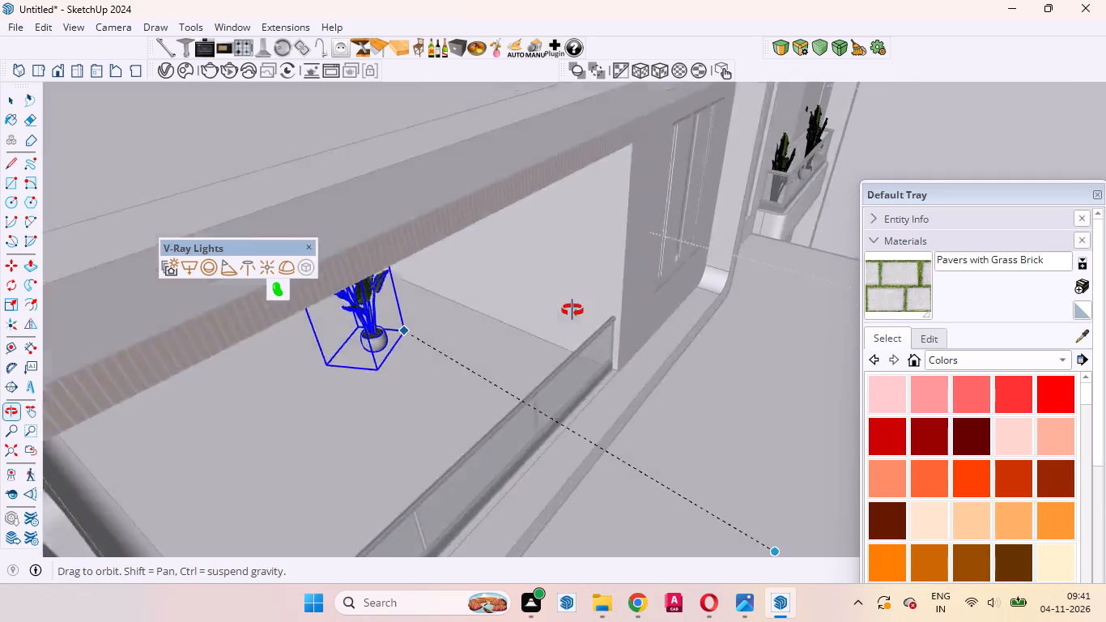
middle_click_drag(572, 310, 595, 315)
scroll(593, 369, "up", 10)
middle_click_drag(594, 368, 658, 363)
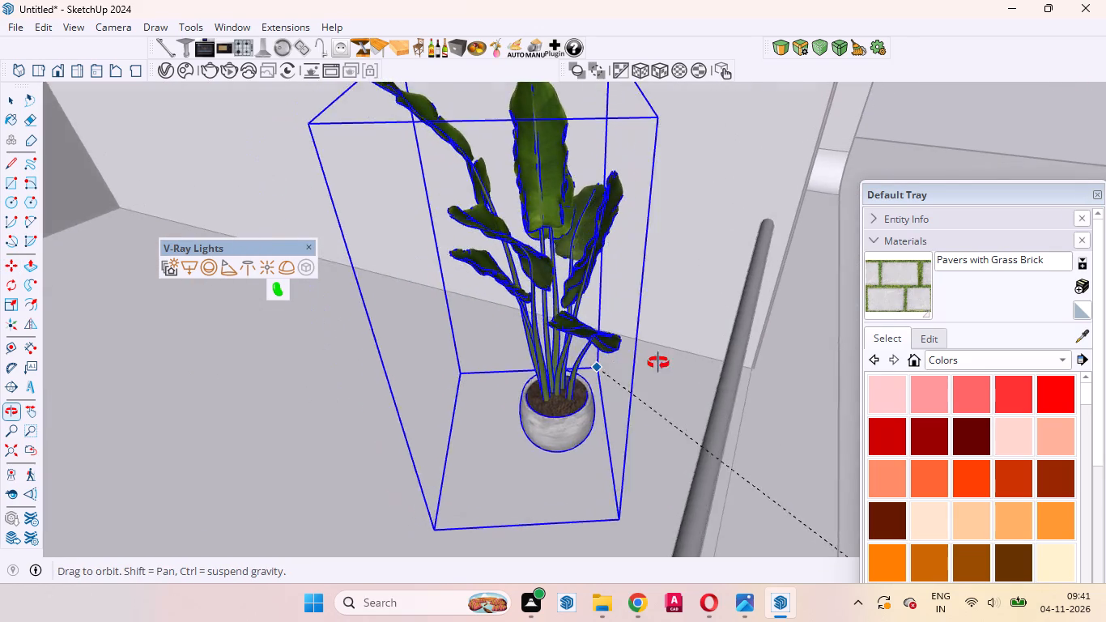
middle_click_drag(658, 363, 801, 345)
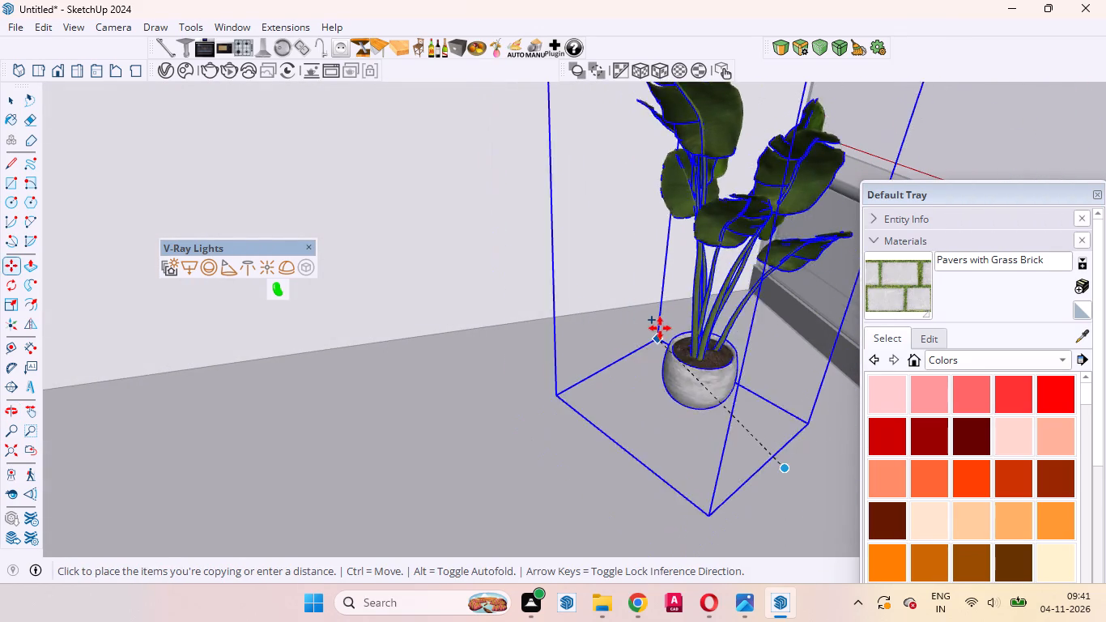
left_click(637, 356)
Move the new plant copy sideways along the glass railing, closer to the balcony's slatted wall.
middle_click_drag(681, 396, 347, 358)
scroll(461, 375, "down", 20)
scroll(461, 375, "down", 4)
middle_click_drag(549, 441, 515, 449)
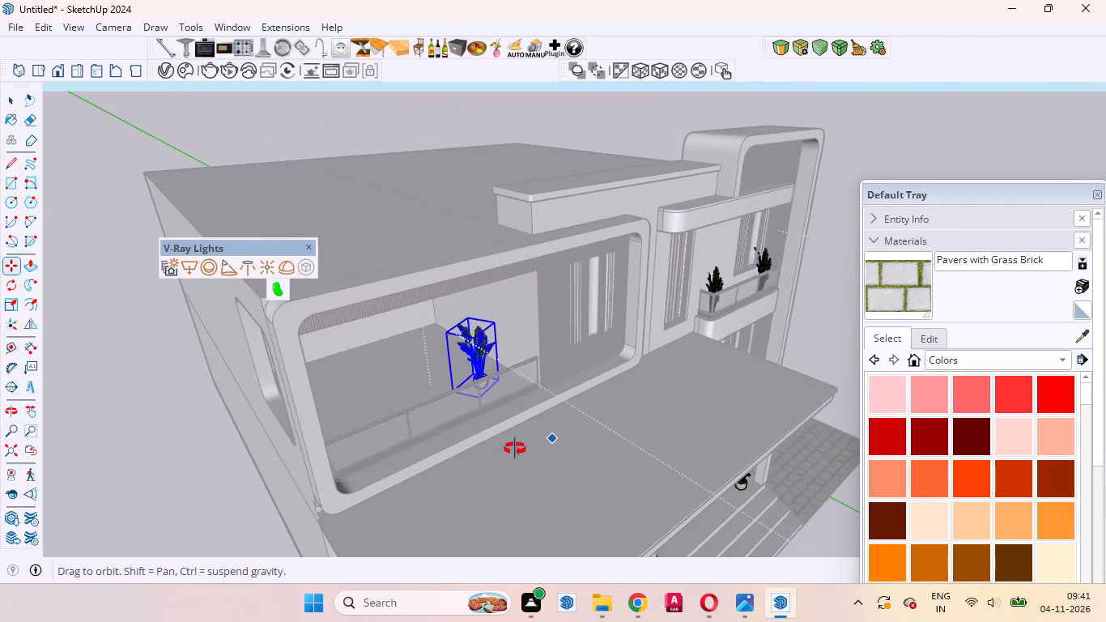
middle_click_drag(515, 449, 395, 384)
scroll(400, 353, "up", 6)
scroll(551, 366, "down", 1)
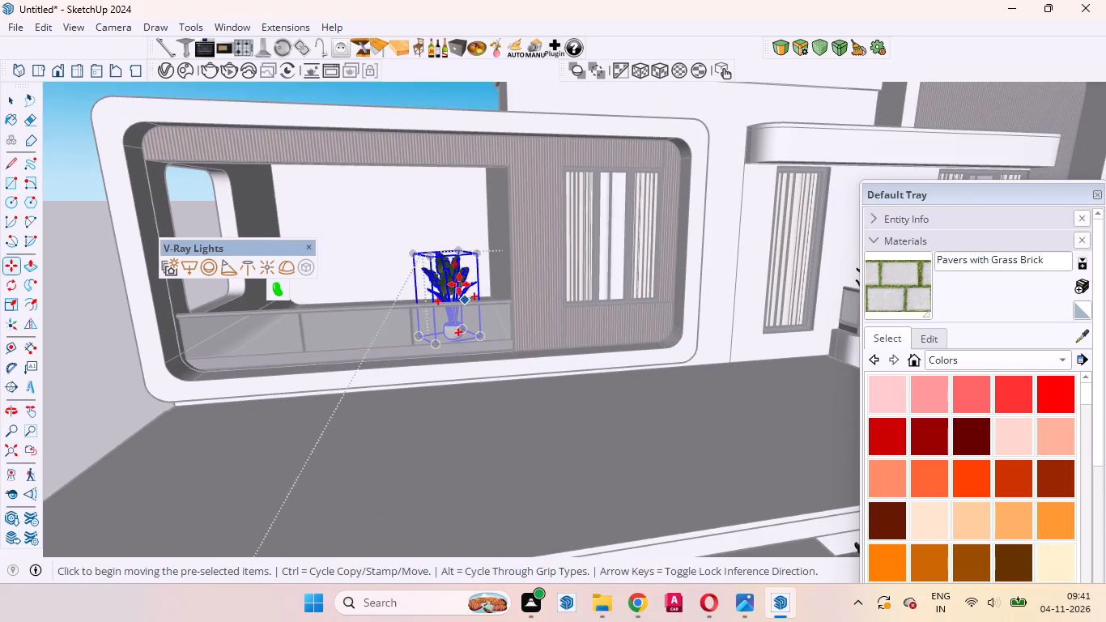
middle_click_drag(462, 293, 466, 377)
scroll(481, 397, "up", 4)
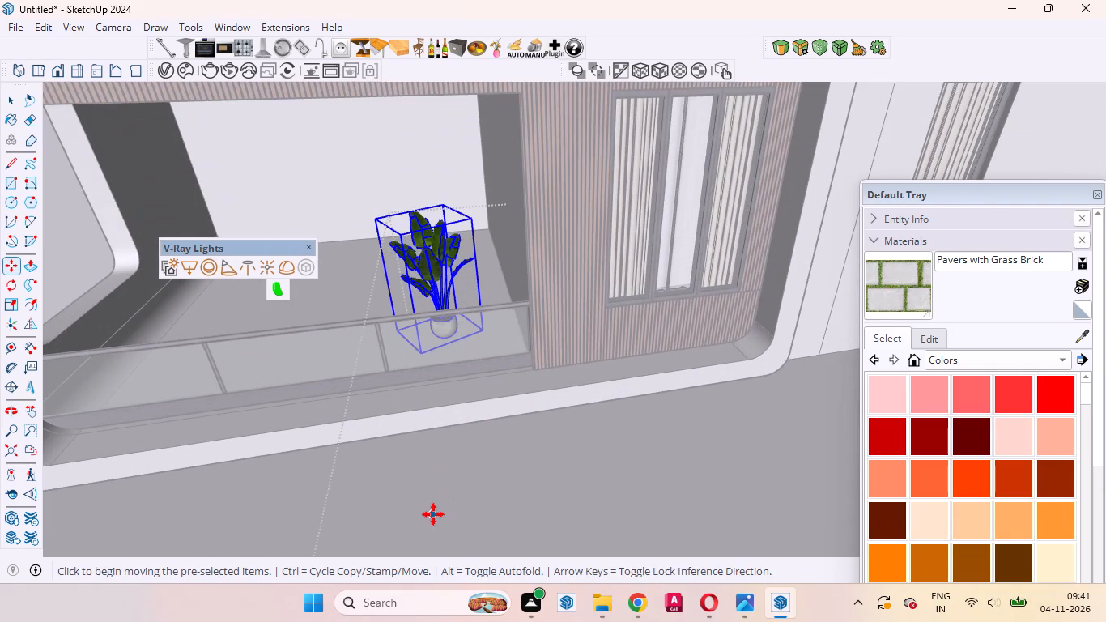
left_click(429, 515)
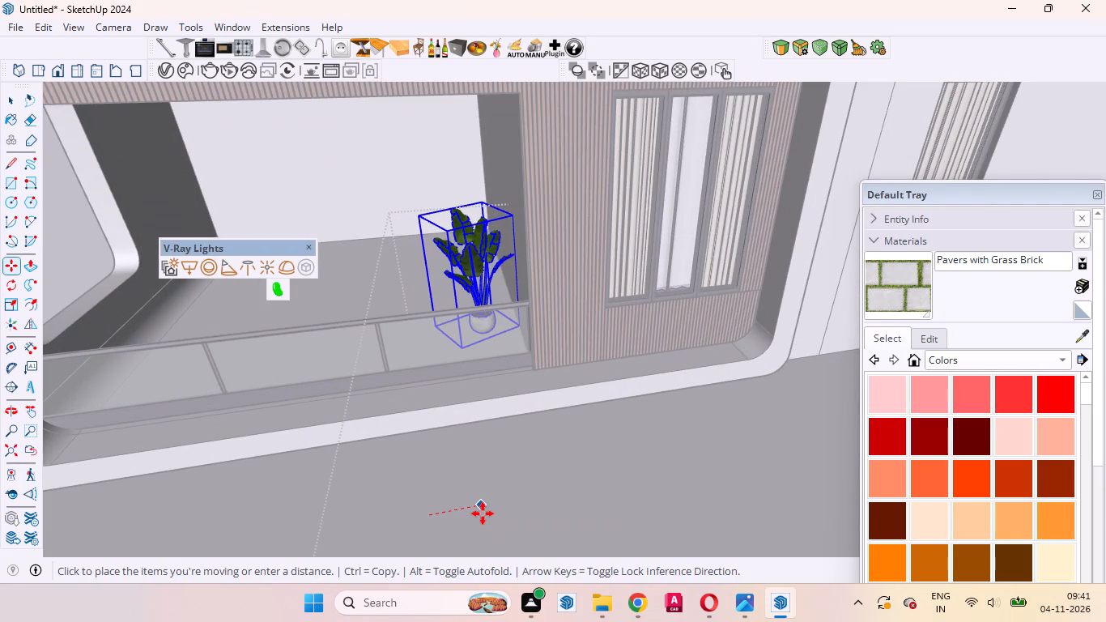
left_click(483, 513)
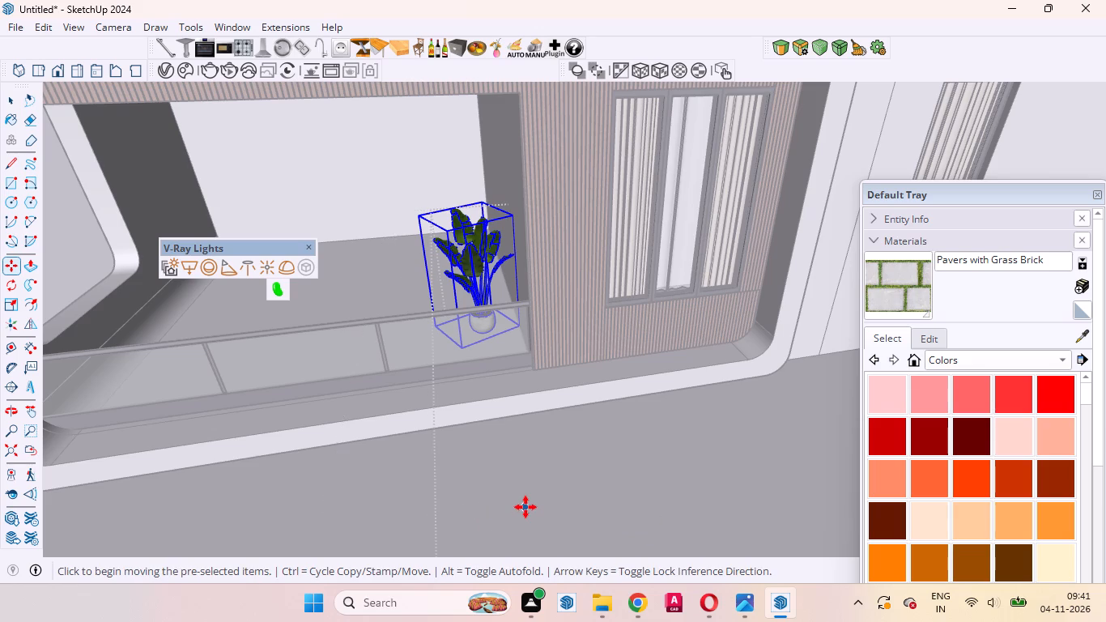
Copy the plant along the railing to the framed balcony's opposite end, beside the side opening, and leave the group.
left_click(540, 498)
scroll(545, 482, "down", 5)
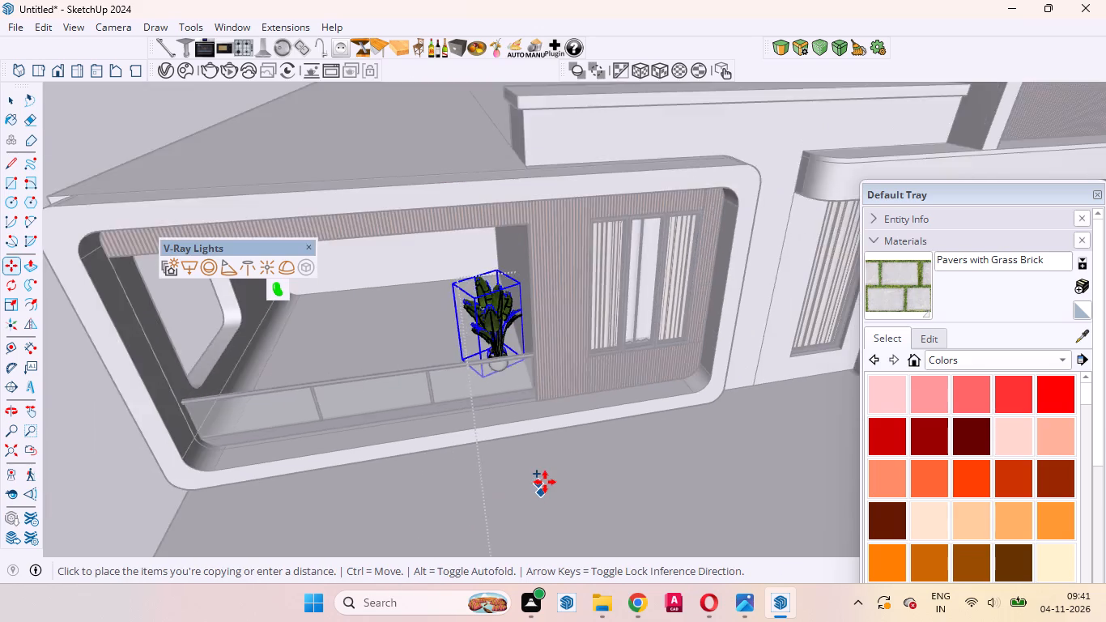
scroll(545, 482, "down", 3)
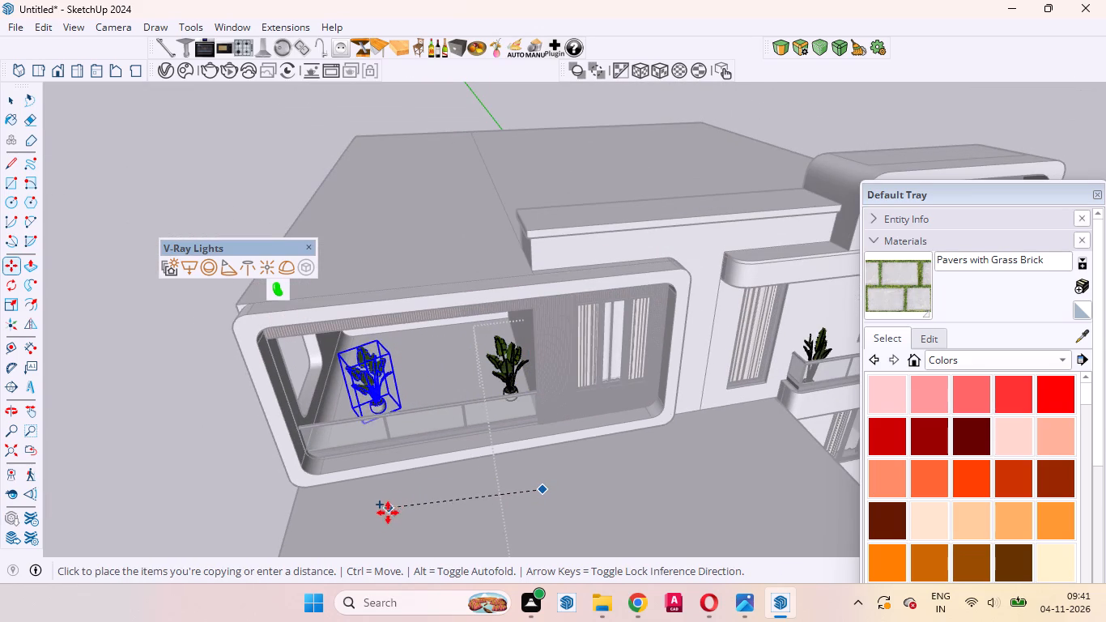
left_click(344, 530)
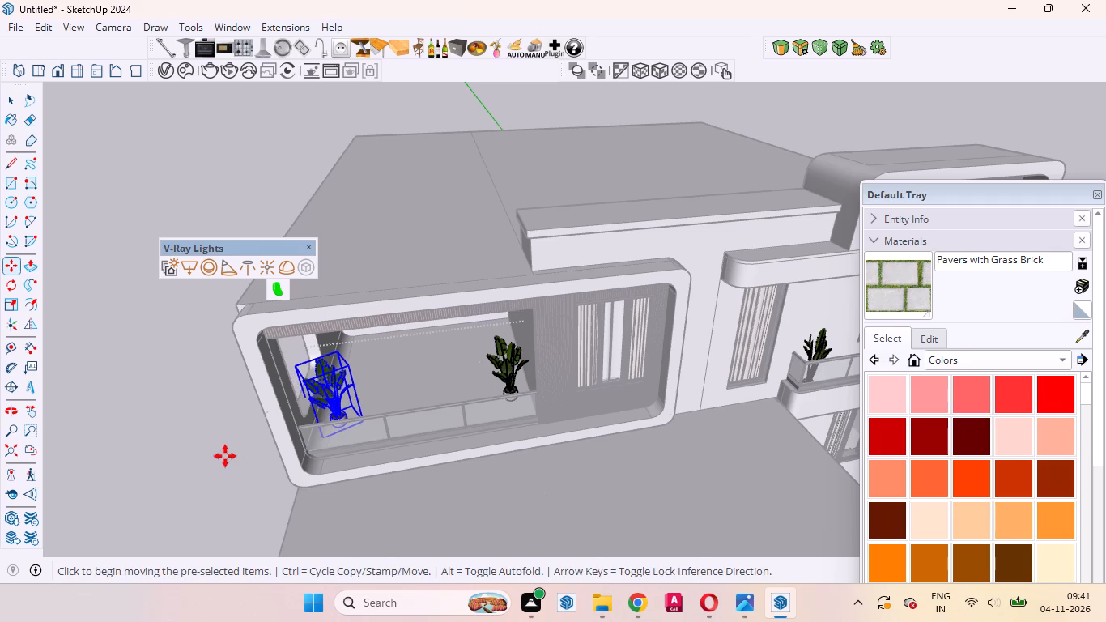
key("space")
left_click(196, 443)
Examine the plants on both balconies and the porch, the canopy and the whole front facade from several angles.
scroll(251, 386, "down", 5)
middle_click_drag(315, 403, 288, 240)
scroll(390, 326, "up", 3)
scroll(409, 340, "down", 9)
middle_click_drag(606, 412, 582, 437)
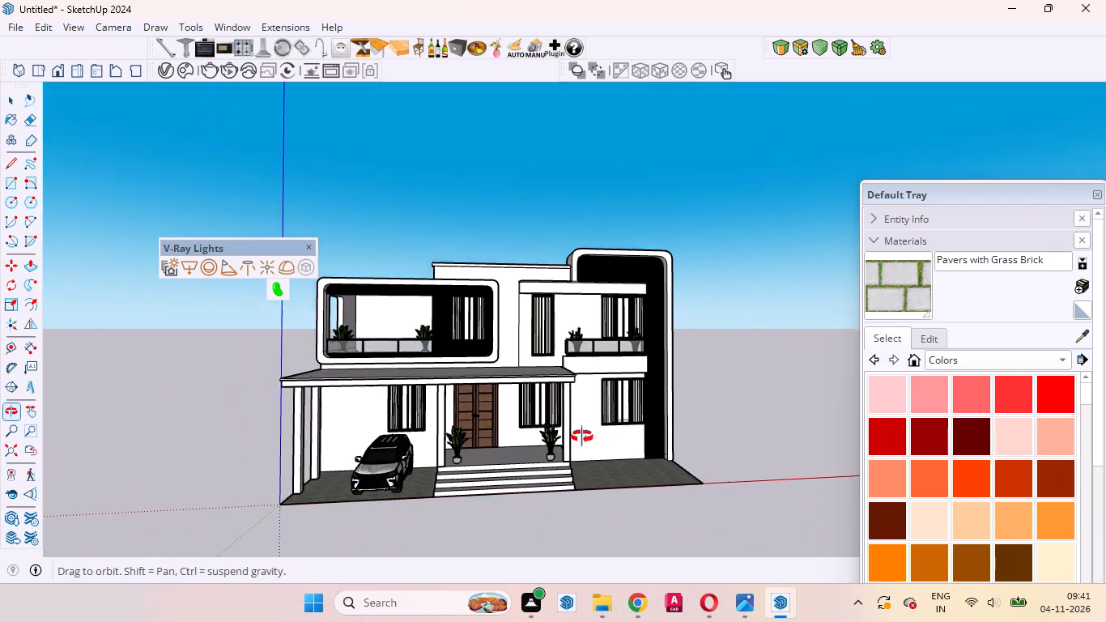
middle_click_drag(582, 437, 514, 409)
scroll(447, 466, "up", 9)
middle_click_drag(468, 441, 572, 455)
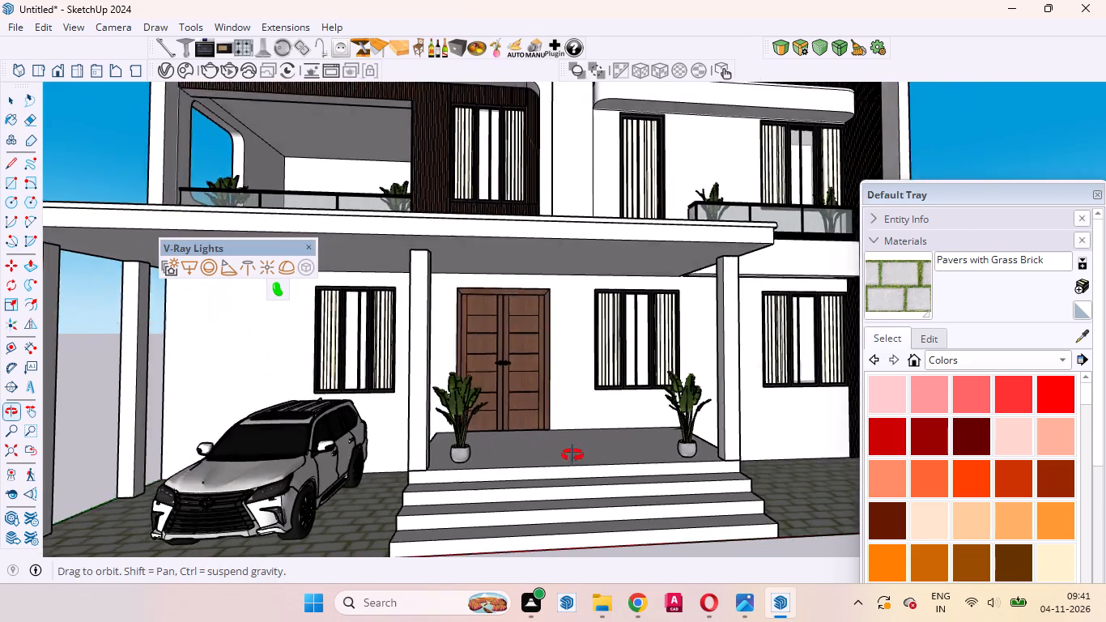
middle_click_drag(572, 455, 576, 458)
scroll(468, 444, "up", 5)
scroll(452, 447, "down", 5)
scroll(451, 445, "up", 1)
scroll(451, 445, "down", 9)
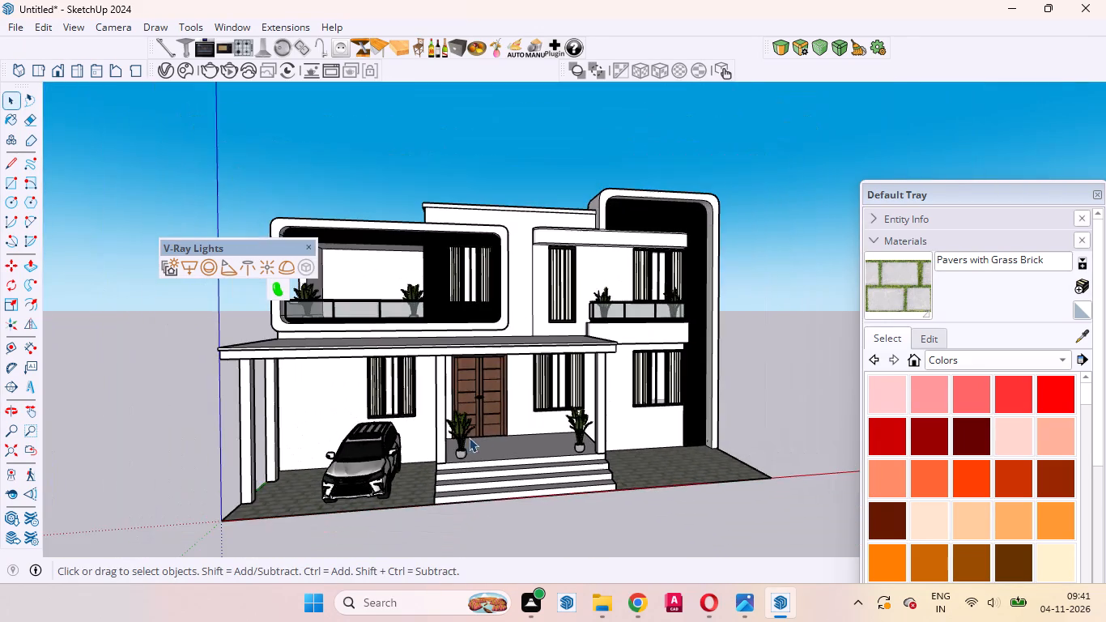
scroll(445, 459, "up", 3)
scroll(382, 440, "up", 1)
middle_click_drag(396, 444, 338, 334)
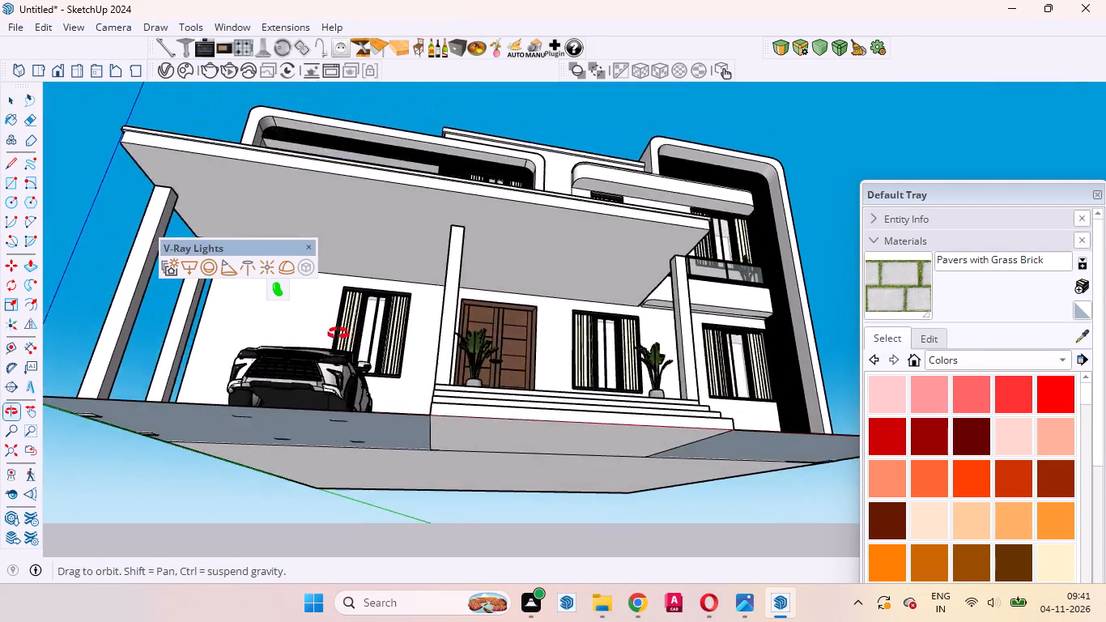
middle_click_drag(338, 334, 310, 415)
scroll(757, 267, "up", 8)
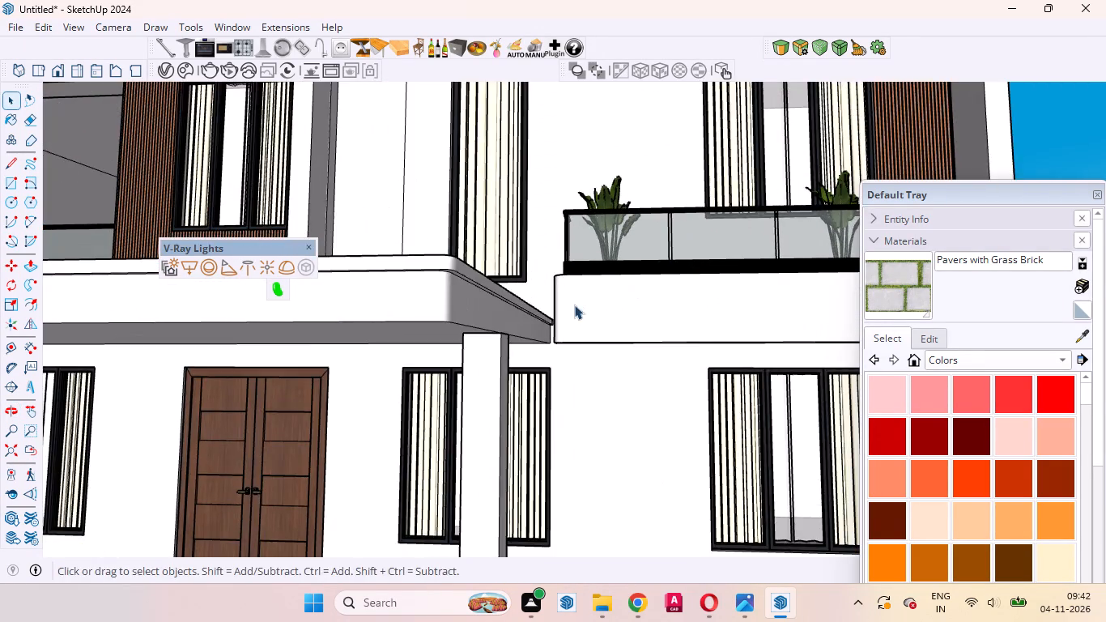
middle_click_drag(574, 319, 515, 364)
scroll(388, 349, "up", 5)
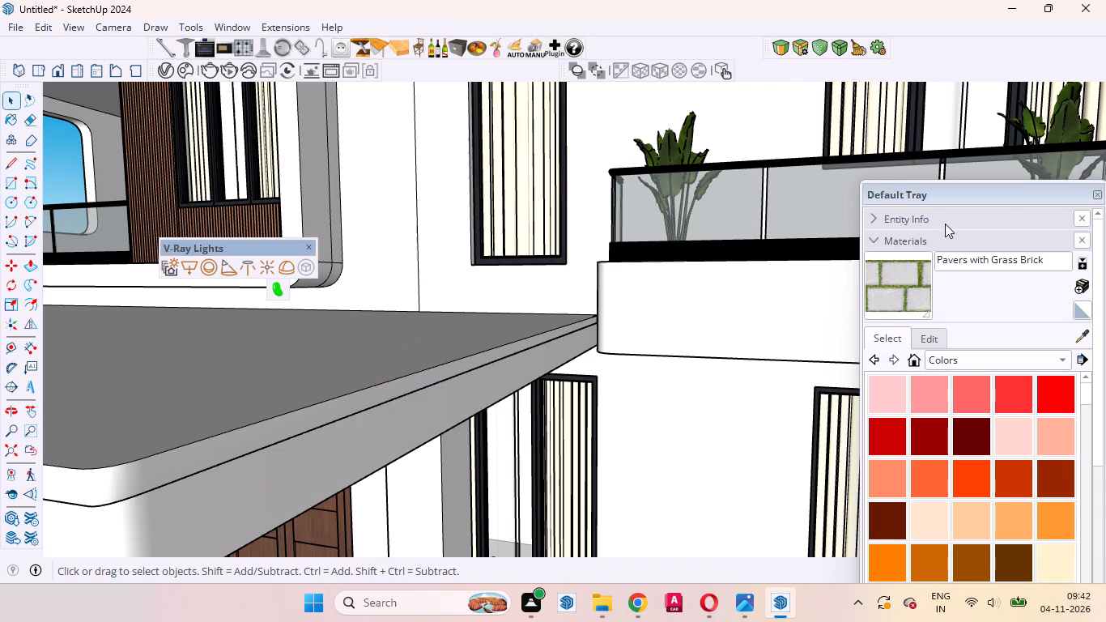
Reposition the materials tray higher over the model and switch the material collection to Asian Paints Chromatics.
left_click_drag(985, 190, 895, 105)
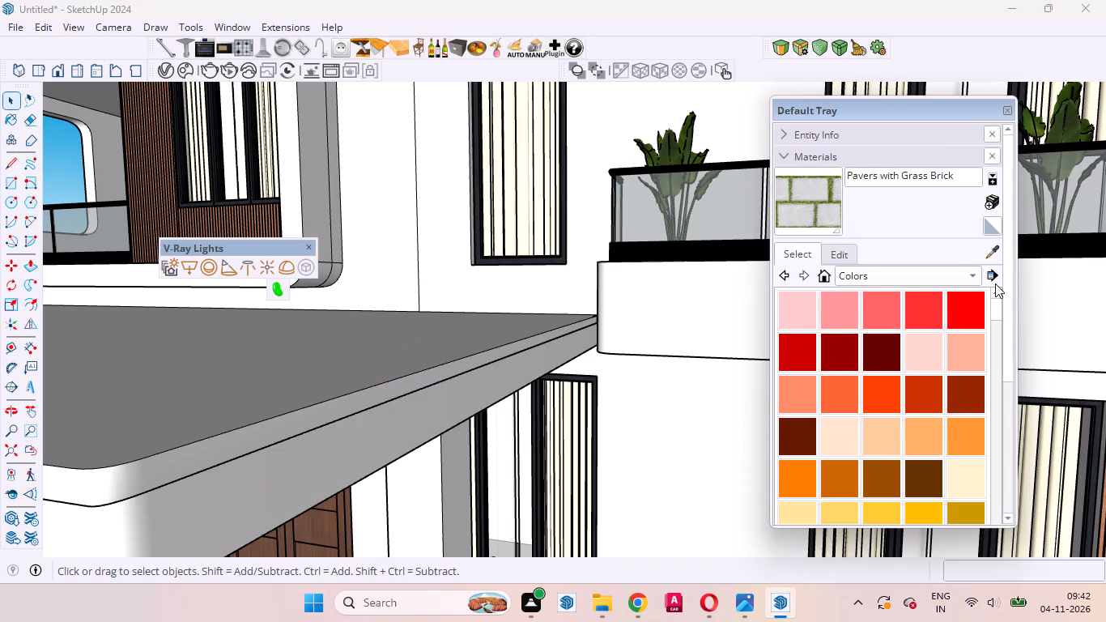
scroll(985, 269, "up", 4)
scroll(985, 269, "down", 1)
scroll(977, 277, "up", 4)
left_click(969, 229)
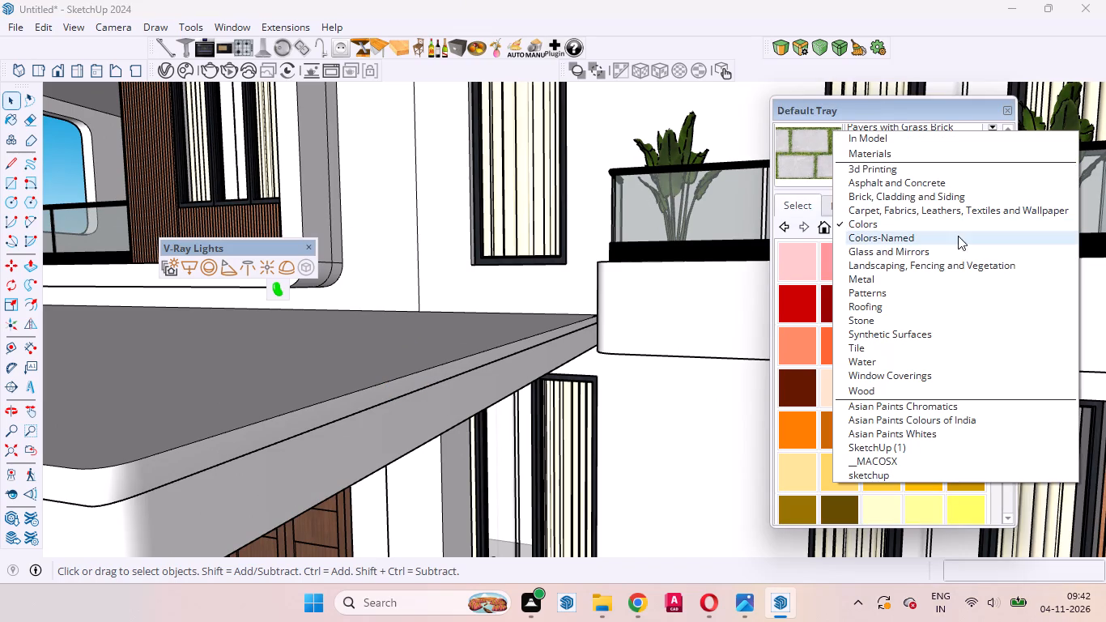
left_click(897, 407)
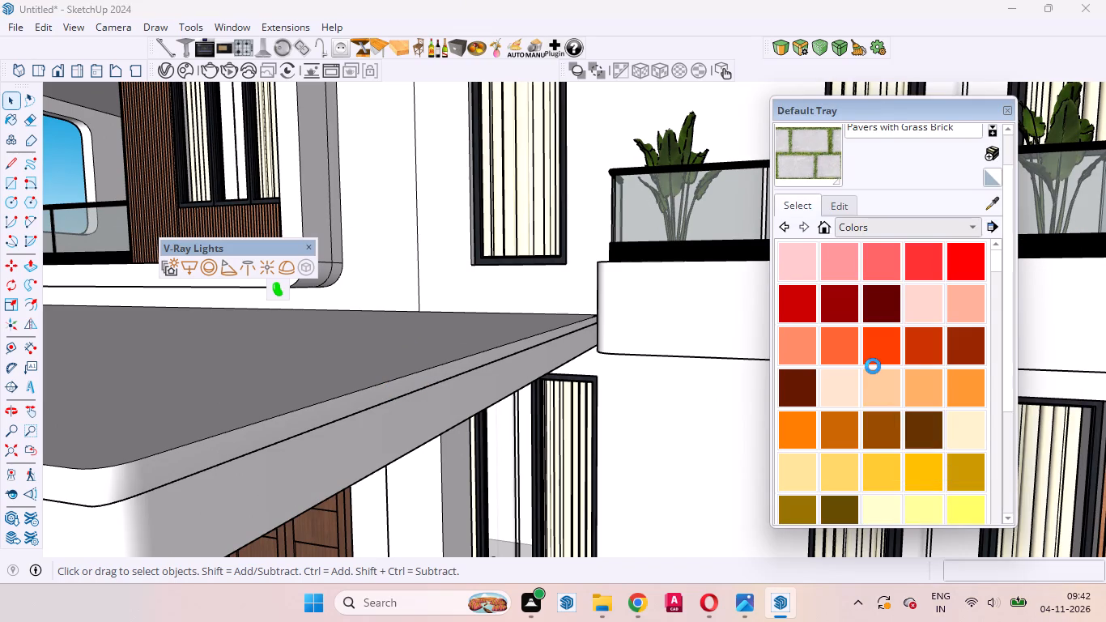
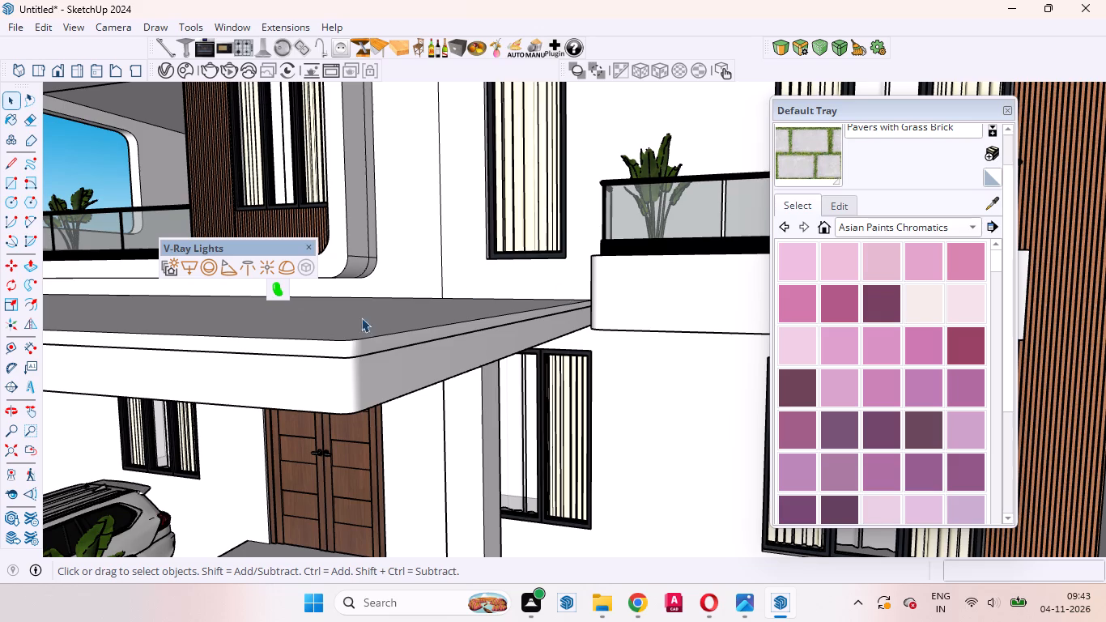
Examine the framed balcony's potted plants, glass railing and slatted wall from close up and from further away.
scroll(501, 291, "down", 10)
middle_click_drag(428, 309, 602, 258)
scroll(368, 347, "up", 6)
scroll(518, 284, "down", 5)
middle_click_drag(534, 359, 436, 503)
scroll(356, 195, "up", 2)
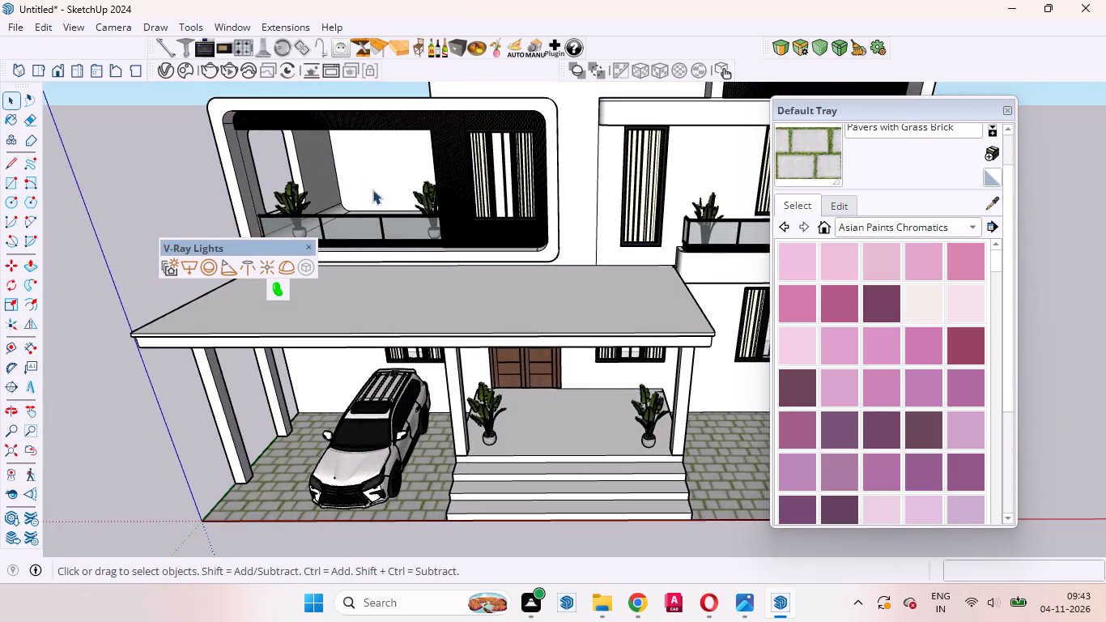
scroll(372, 190, "up", 7)
scroll(431, 236, "up", 1)
middle_click_drag(451, 256, 453, 298)
scroll(451, 286, "down", 3)
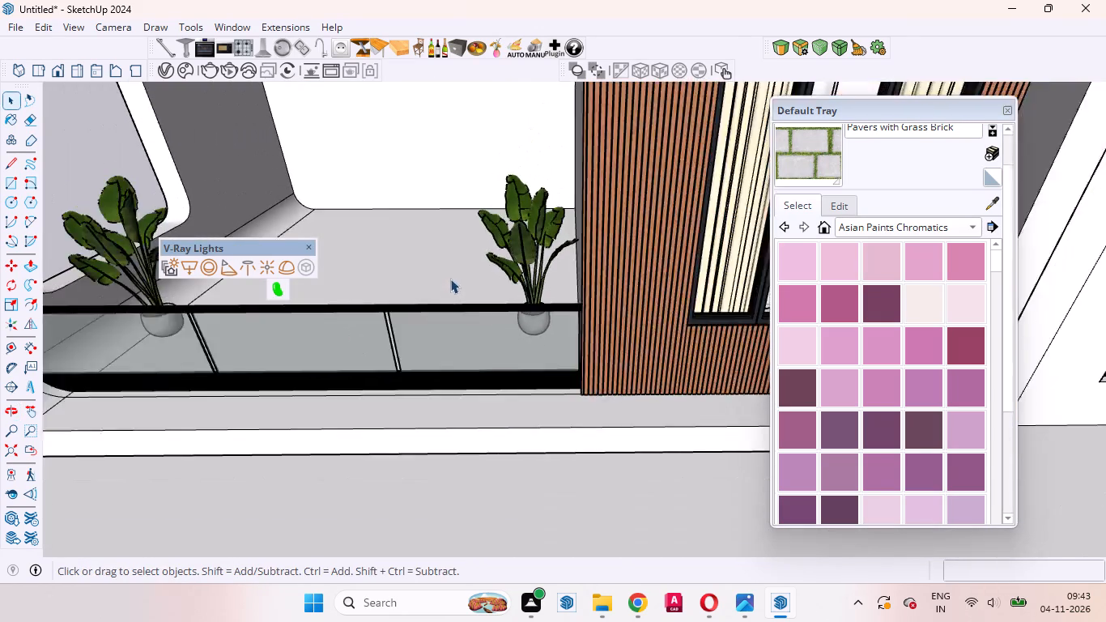
scroll(450, 279, "down", 3)
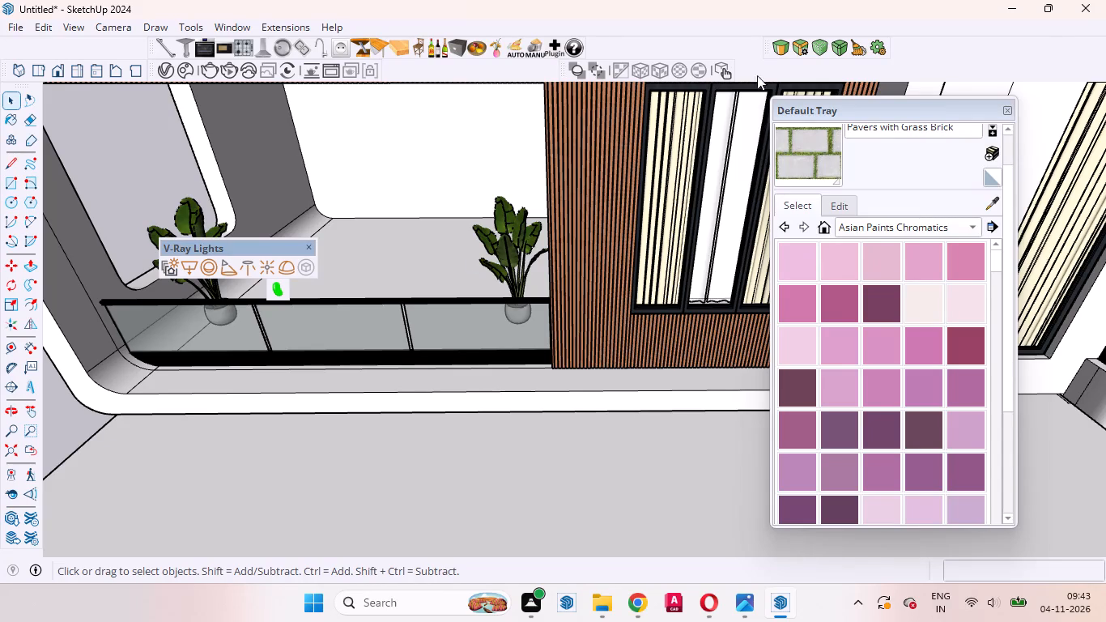
Browse through the Asian Paints Chromatics swatches for a facade trim colour.
scroll(832, 359, "down", 11)
scroll(972, 364, "down", 2)
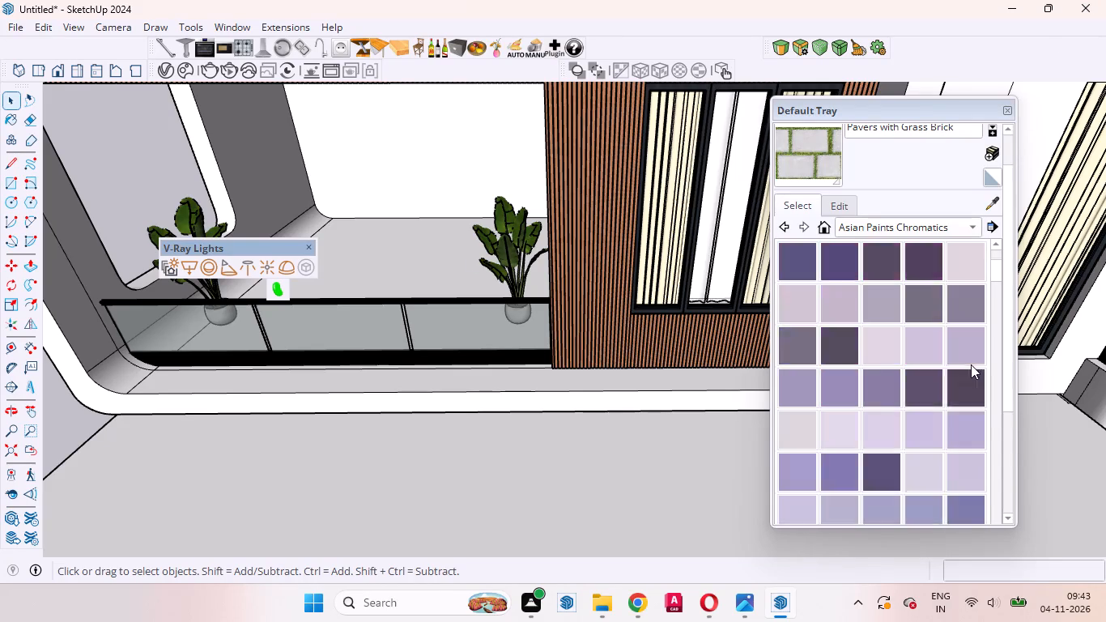
scroll(971, 364, "down", 18)
scroll(952, 377, "up", 2)
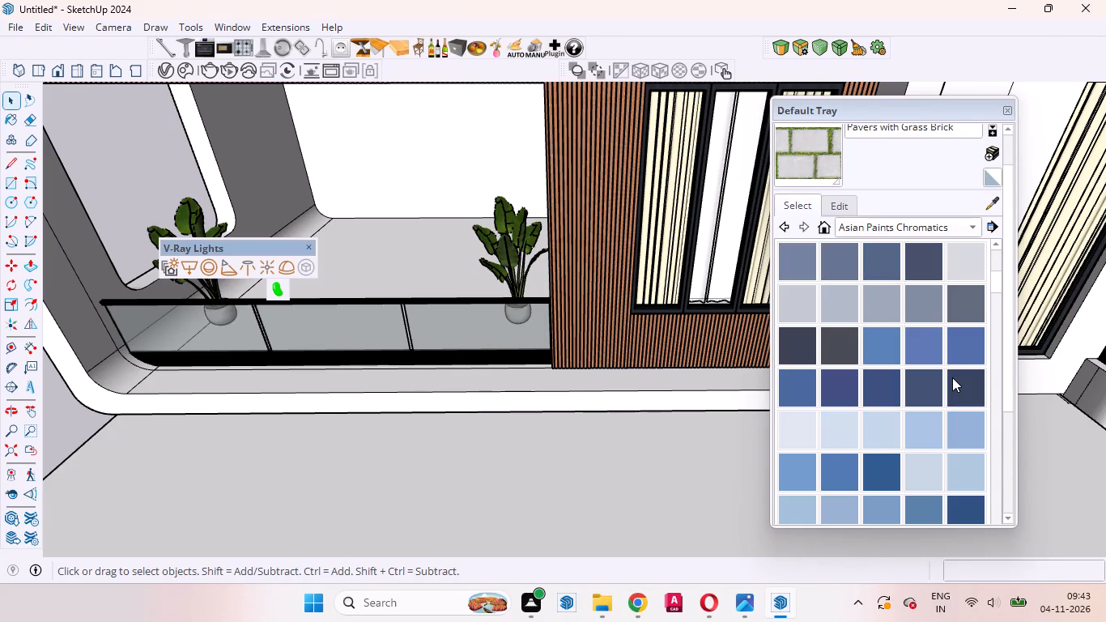
scroll(955, 358, "down", 16)
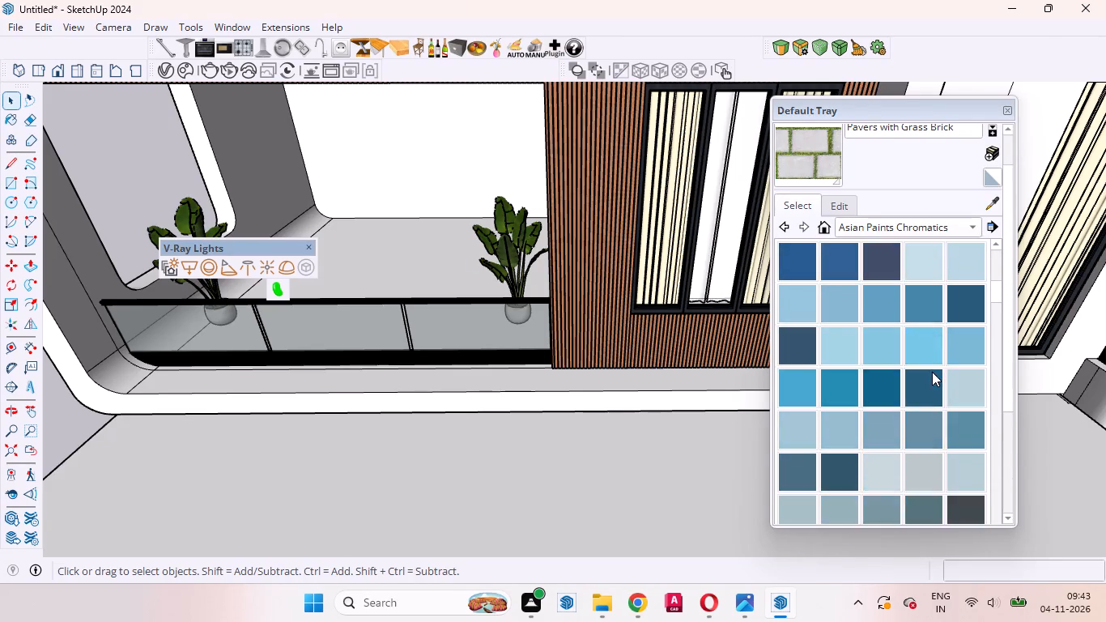
scroll(932, 372, "down", 20)
scroll(932, 372, "down", 8)
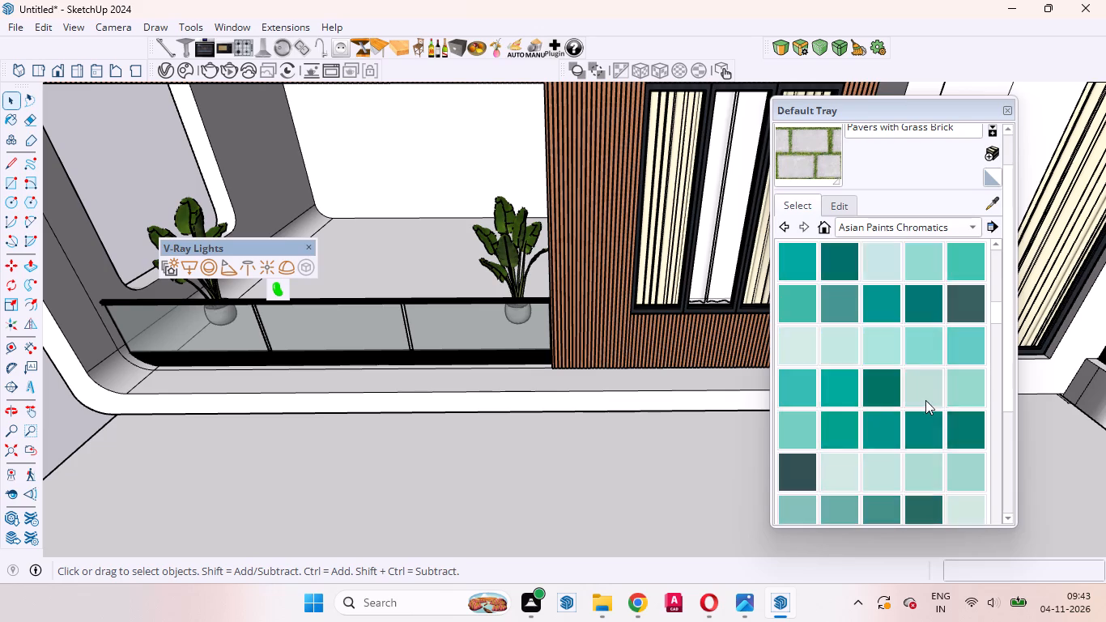
scroll(925, 400, "down", 3)
scroll(925, 403, "up", 1)
scroll(925, 403, "down", 20)
scroll(925, 403, "down", 12)
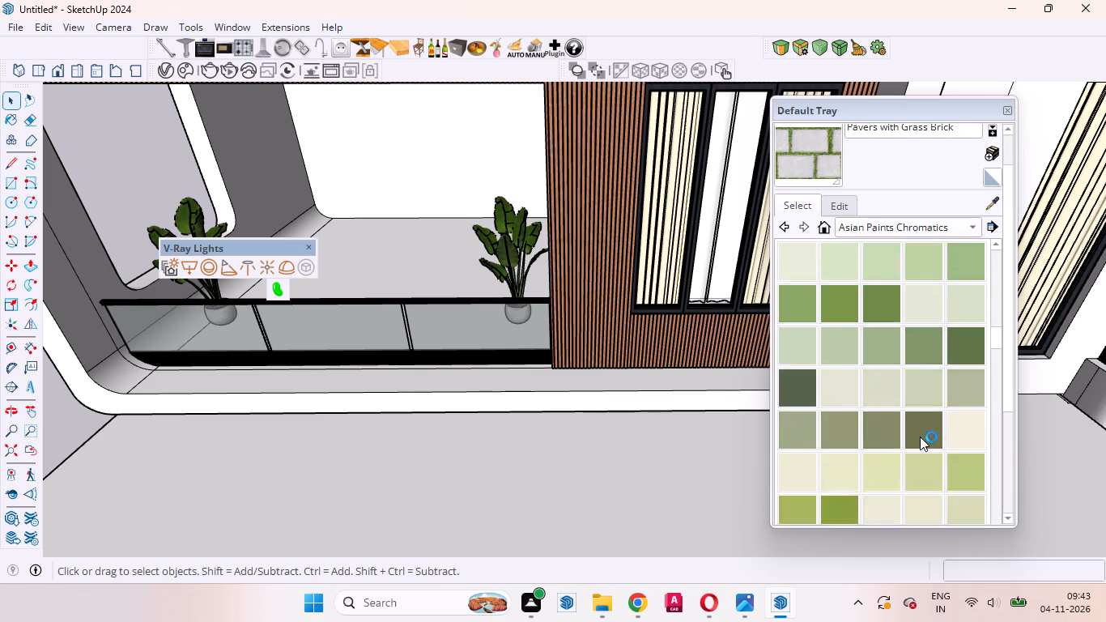
scroll(920, 437, "down", 12)
scroll(917, 439, "down", 20)
scroll(917, 439, "down", 1)
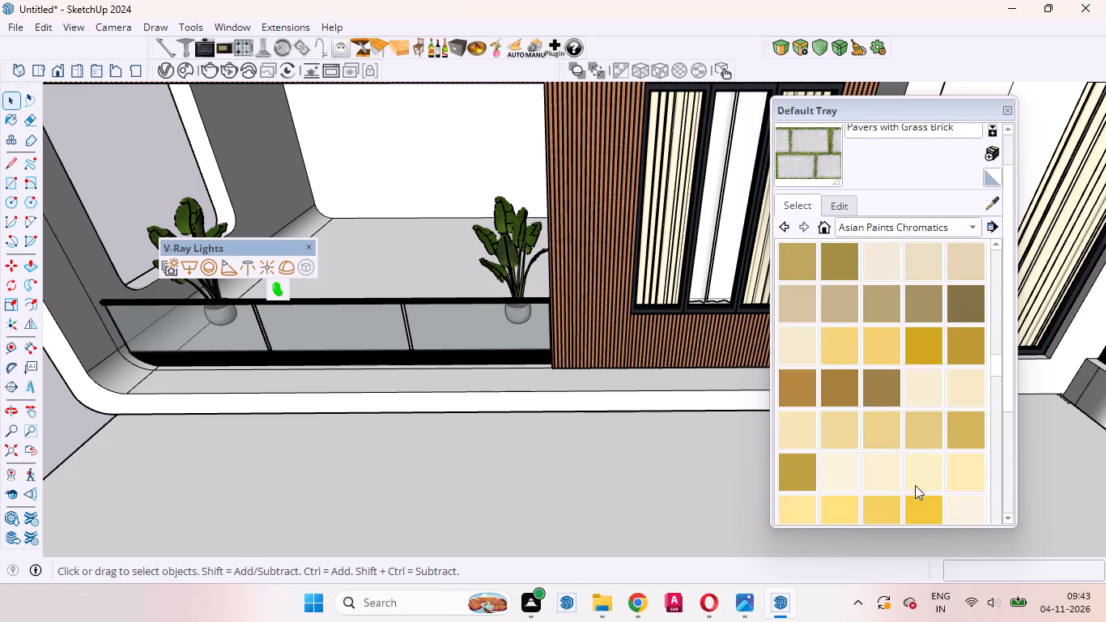
scroll(915, 485, "down", 20)
scroll(915, 485, "down", 20)
scroll(915, 485, "down", 1)
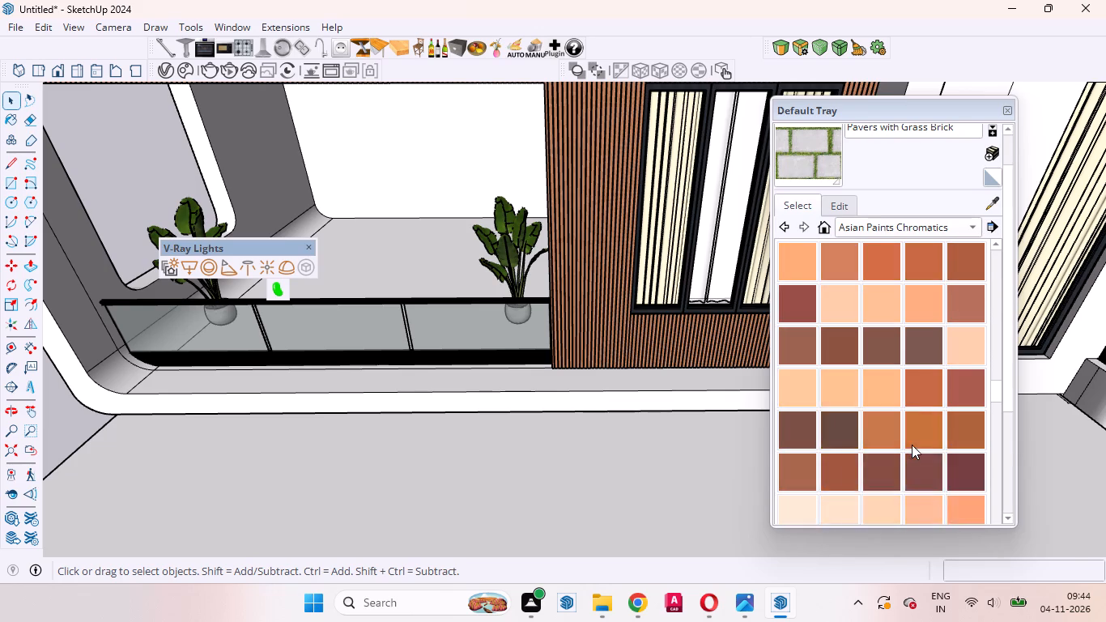
scroll(912, 445, "down", 9)
left_click(1073, 433)
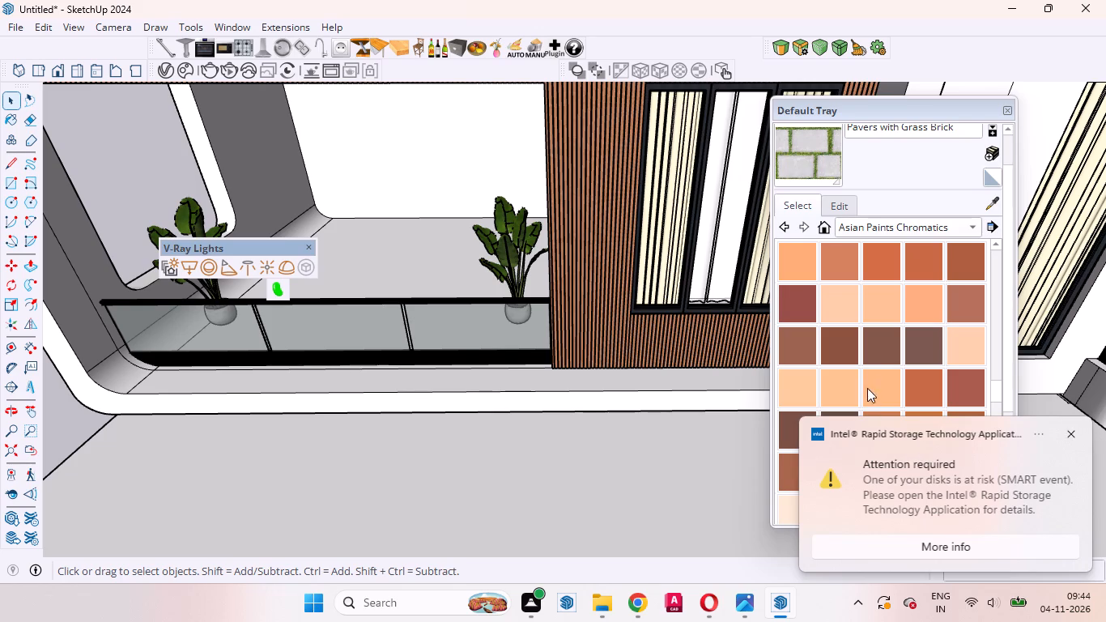
scroll(870, 357, "down", 8)
left_click_drag(874, 110, 742, 79)
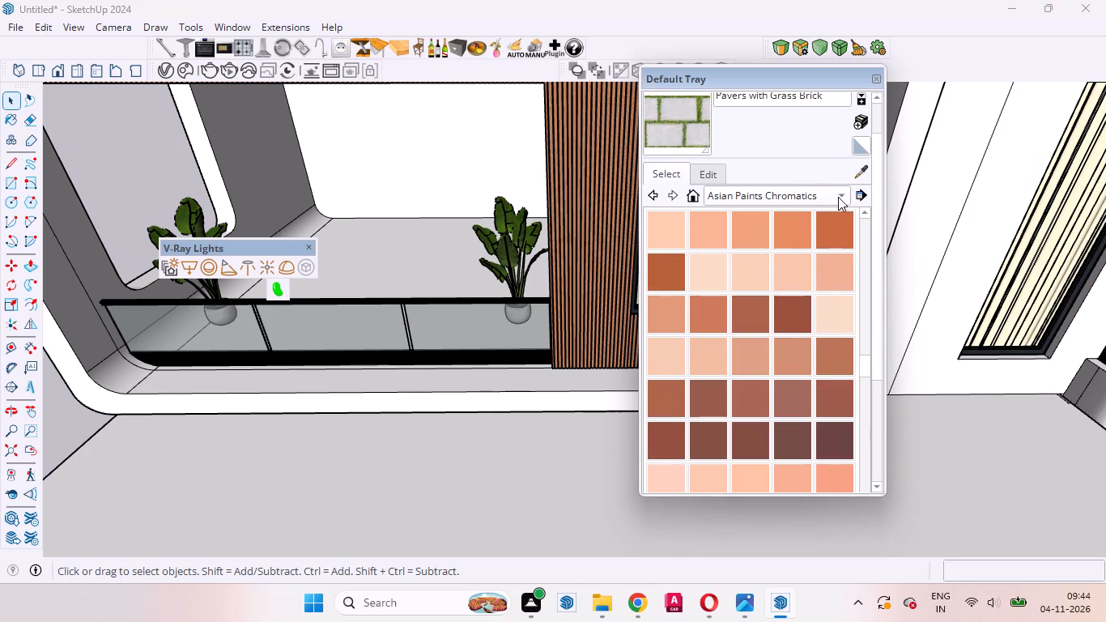
scroll(785, 335, "down", 20)
scroll(785, 335, "down", 5)
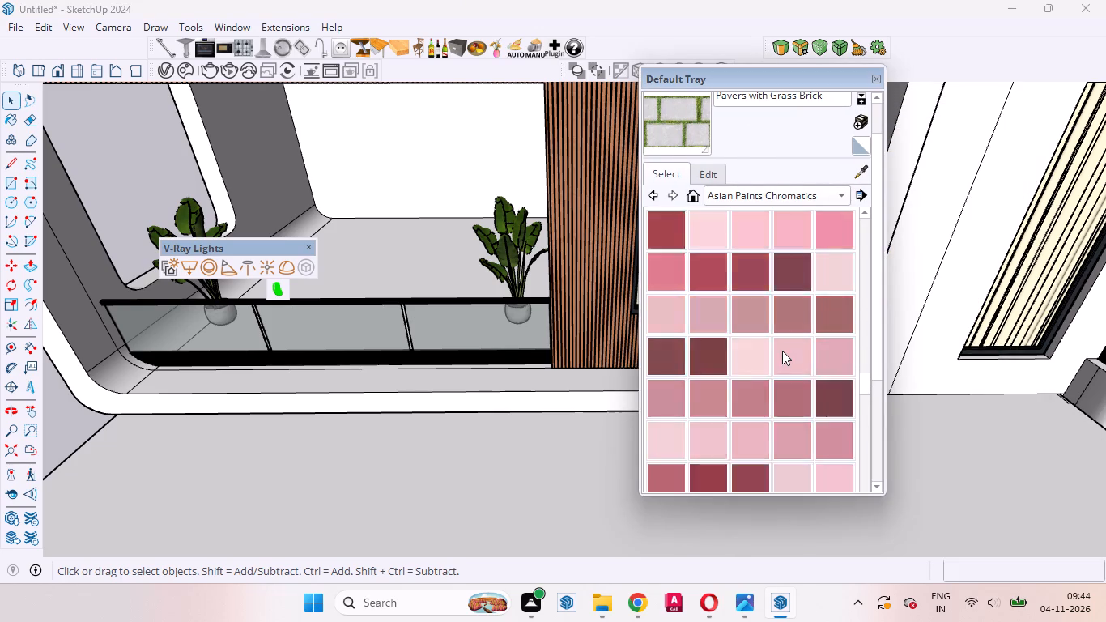
scroll(782, 351, "down", 14)
scroll(782, 352, "up", 2)
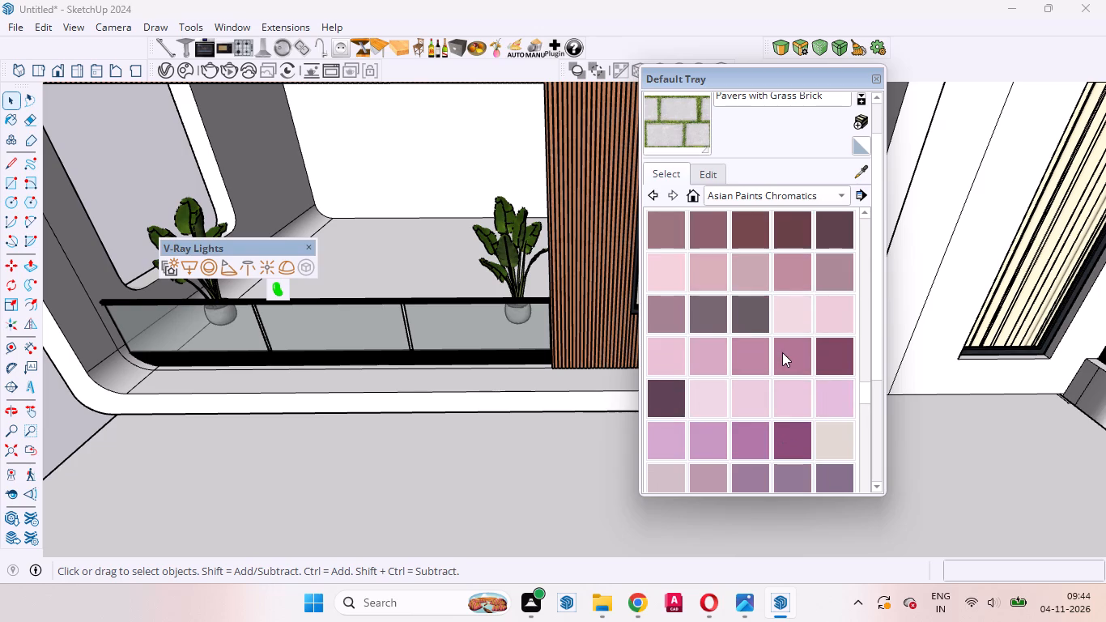
scroll(782, 351, "down", 8)
Switch the material collection to Colors, choose the dark grey Color M07, and move the materials tray clear of the facade.
left_click(840, 191)
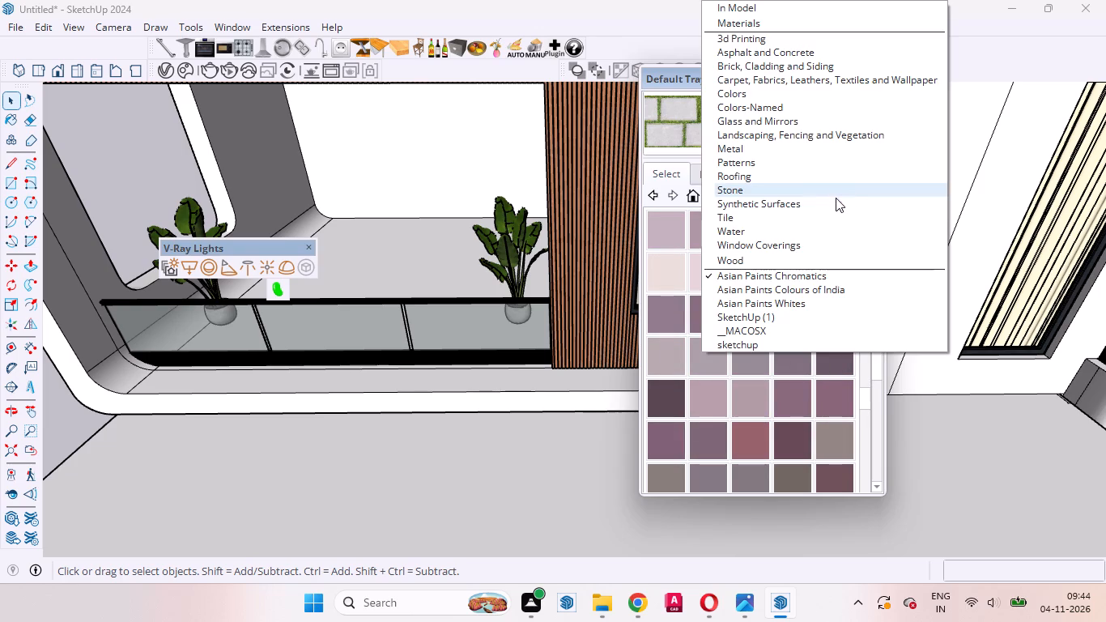
left_click(745, 92)
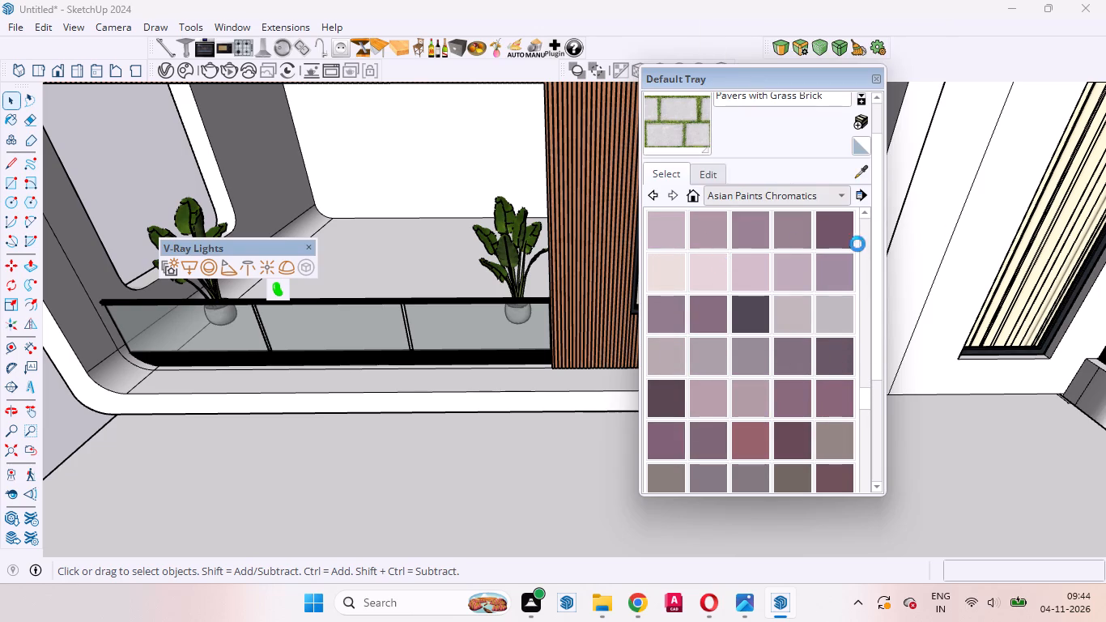
scroll(775, 296, "down", 18)
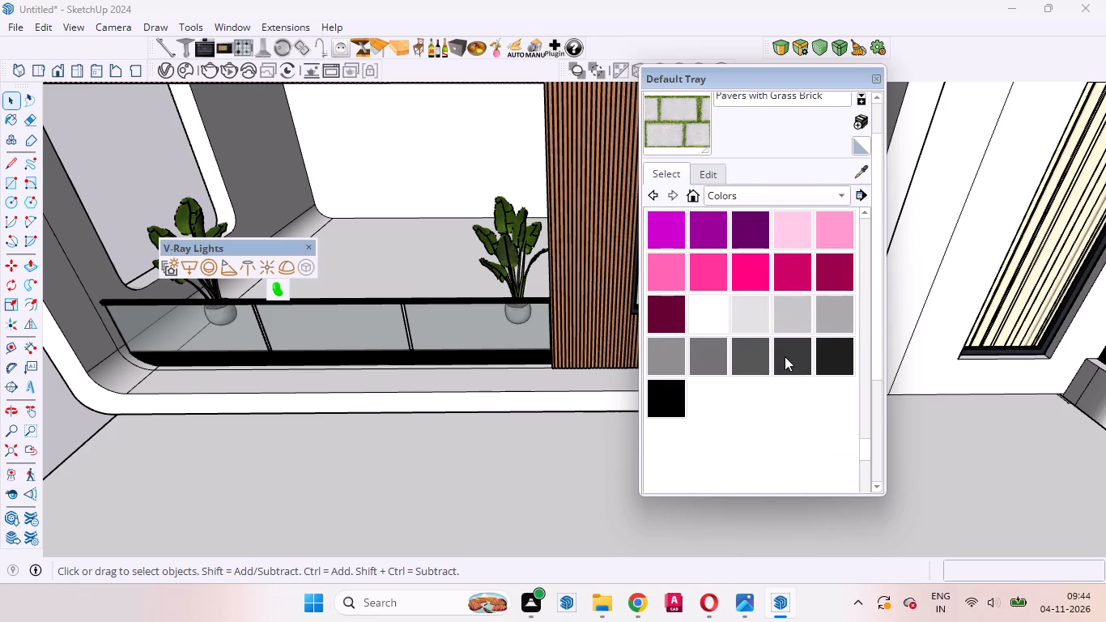
left_click(788, 356)
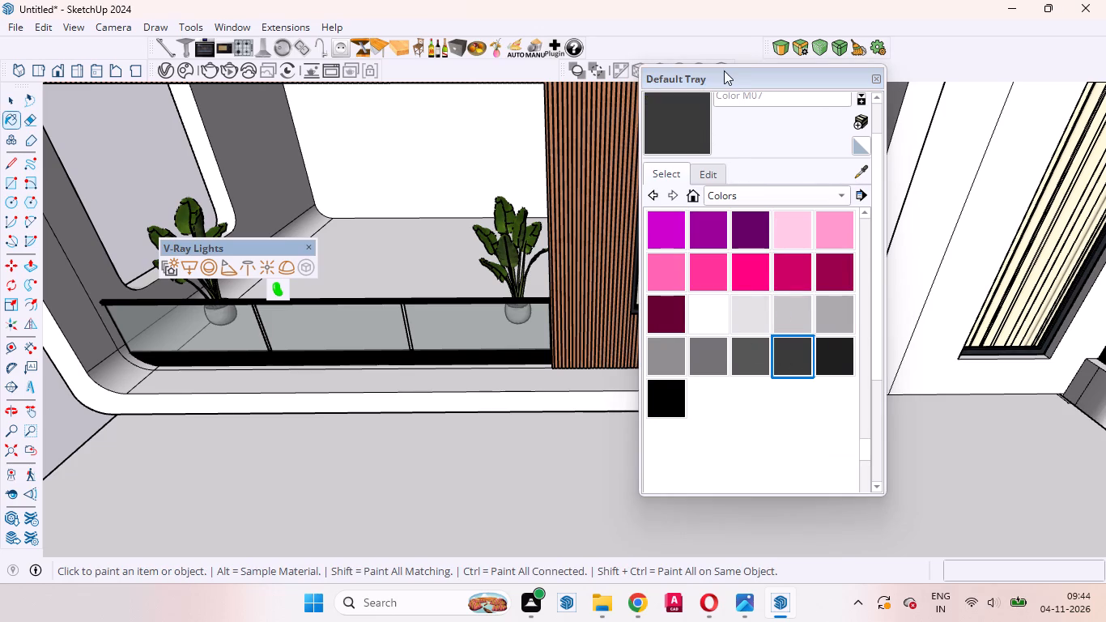
left_click_drag(728, 77, 1036, 388)
Open the roof parapet's group and paint the outer face of its projecting coping with Color M07.
scroll(635, 390, "down", 5)
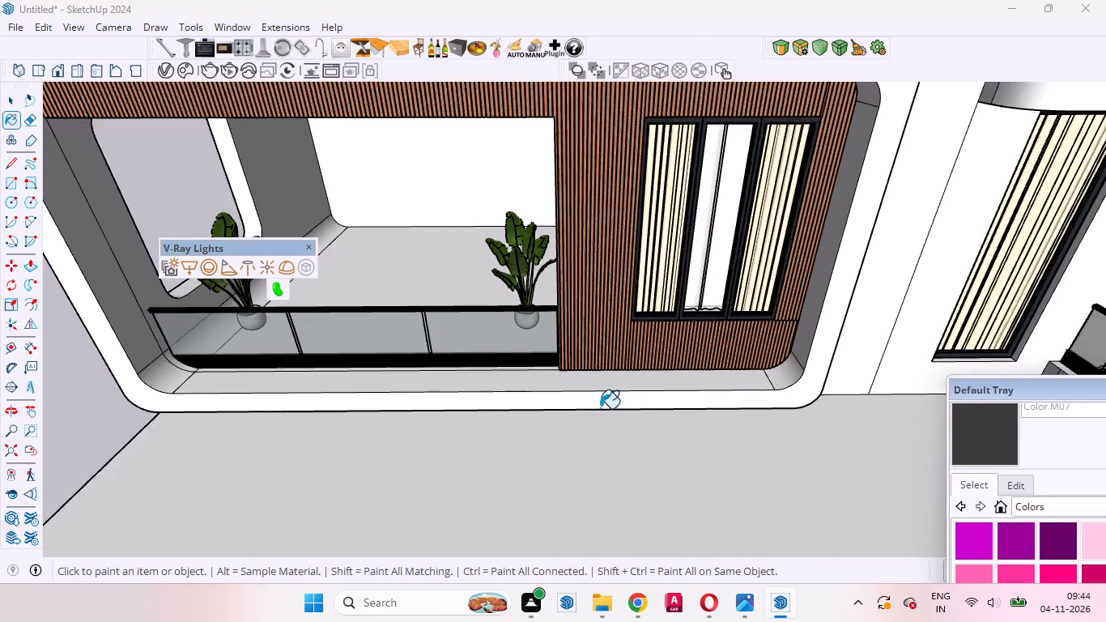
scroll(600, 408, "down", 12)
scroll(863, 325, "up", 5)
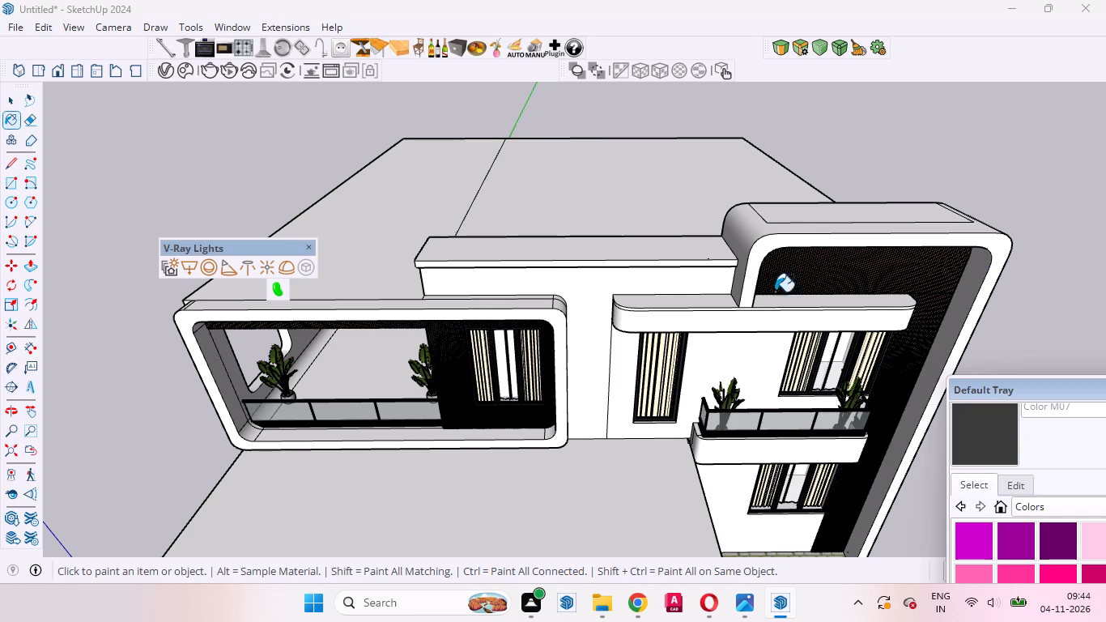
key("space")
scroll(679, 262, "up", 10)
left_click(683, 263)
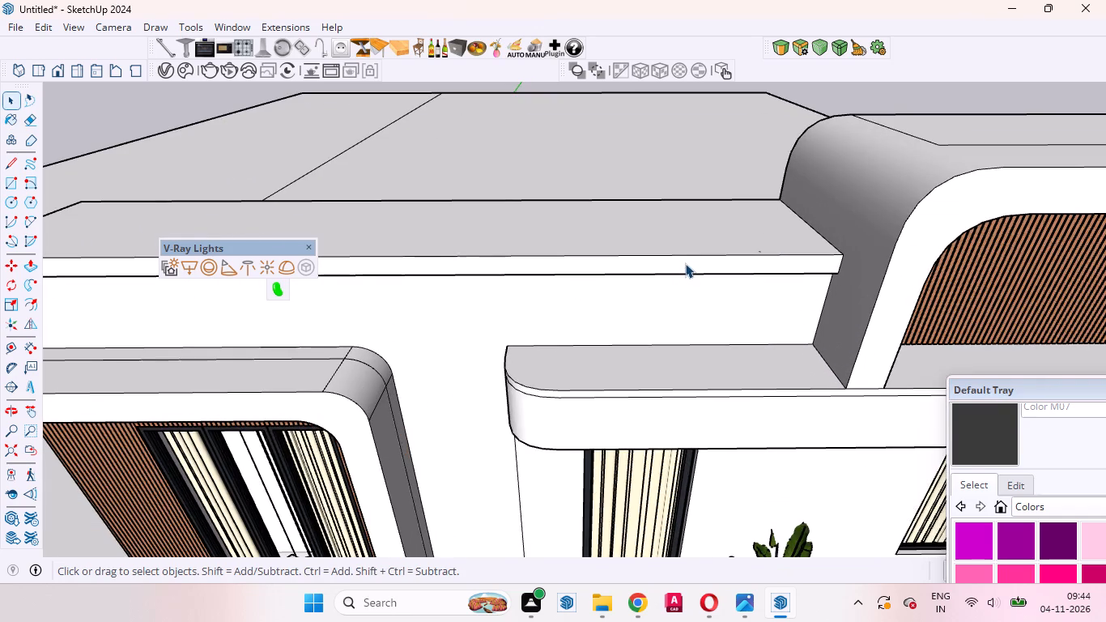
double_click(683, 271)
left_click(683, 266)
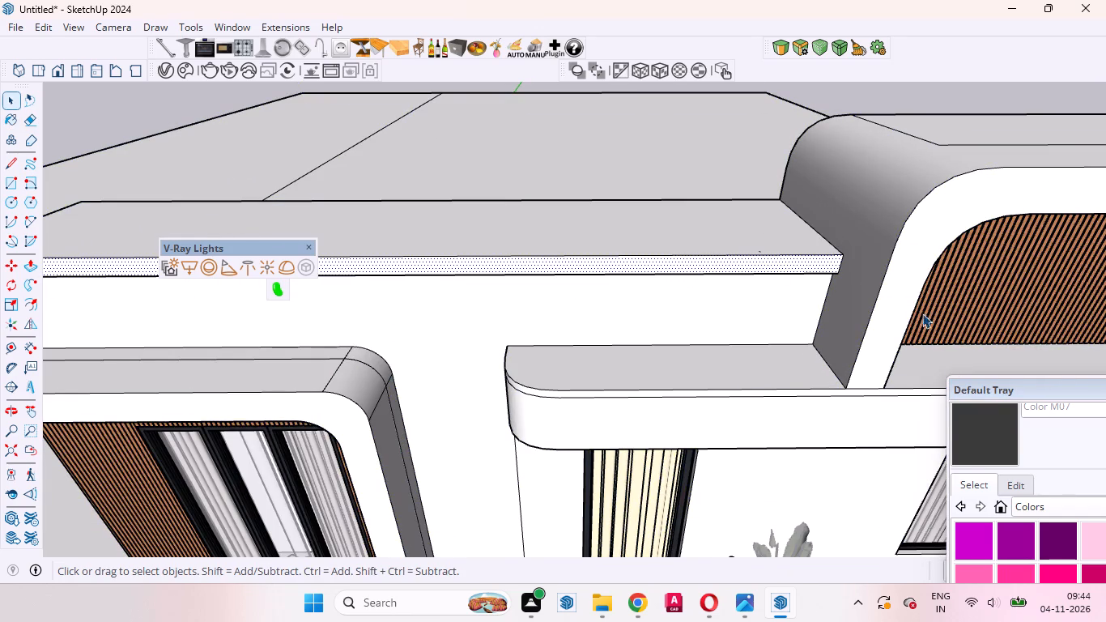
left_click(985, 440)
scroll(751, 255, "up", 9)
left_click(743, 269)
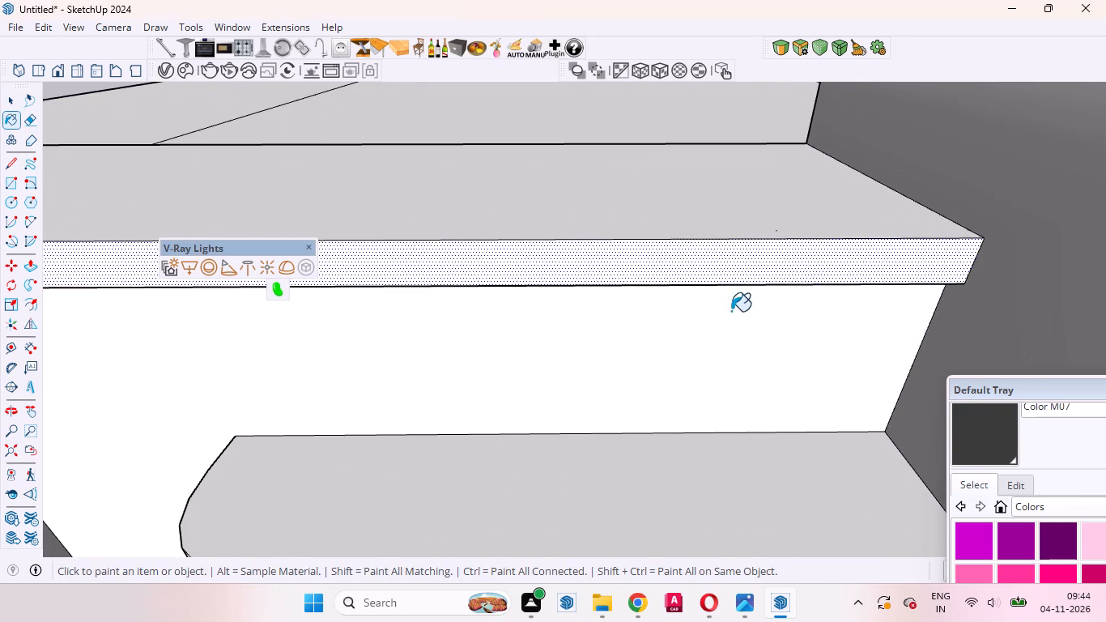
Paint the underside of the roof parapet's coping with Color M07.
middle_click_drag(717, 338, 645, 134)
scroll(648, 116, "up", 10)
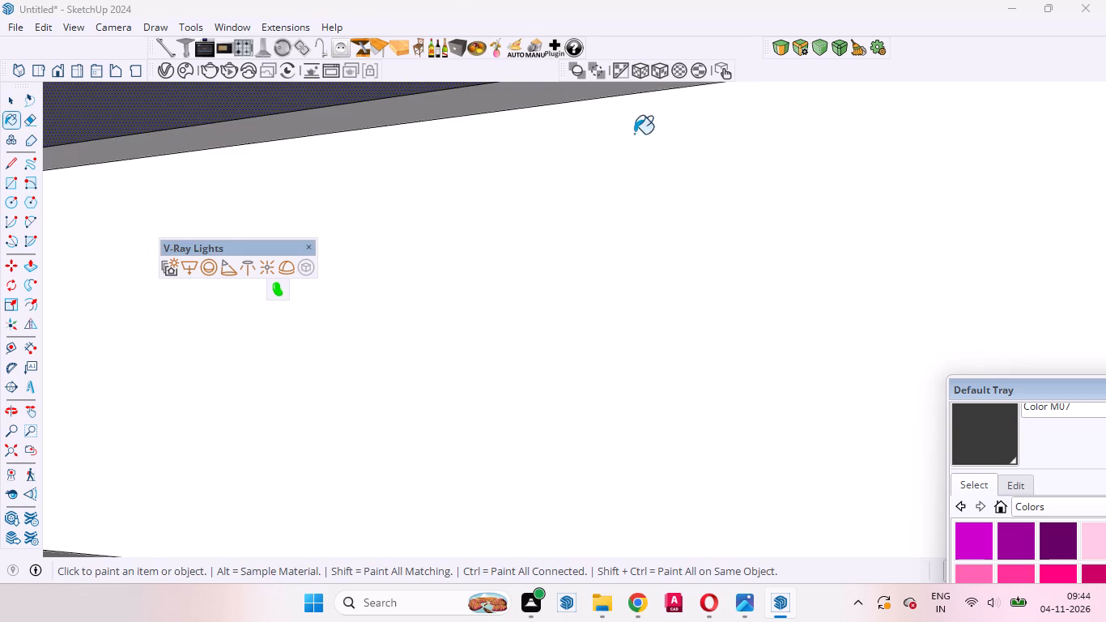
scroll(666, 391, "down", 11)
middle_click_drag(689, 313, 649, 232)
scroll(674, 185, "up", 8)
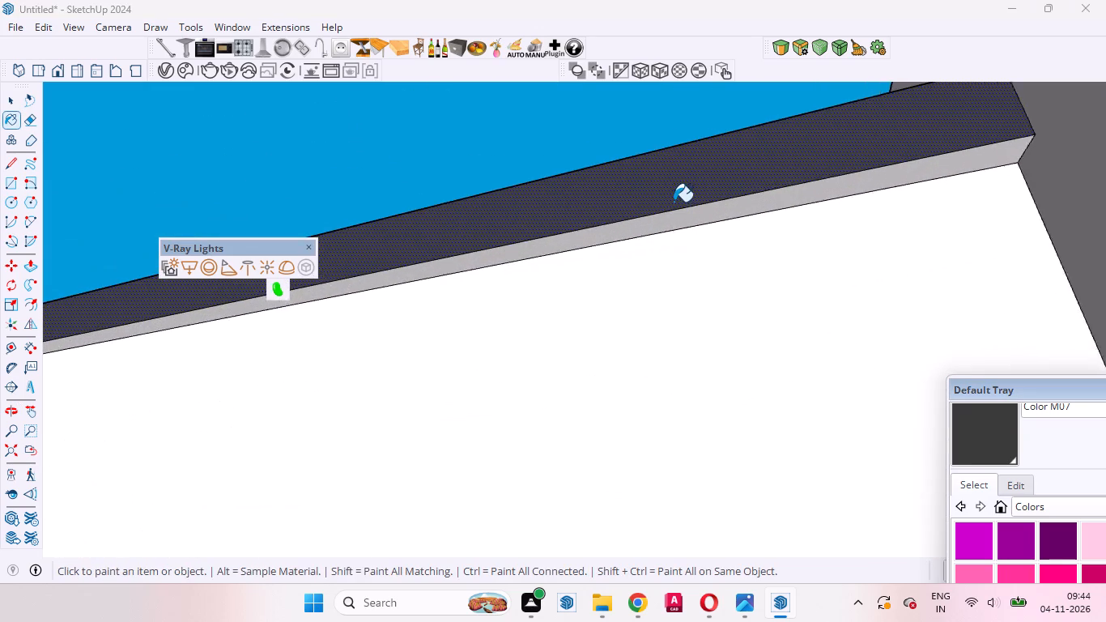
scroll(674, 202, "up", 7)
left_click(674, 223)
scroll(721, 271, "down", 20)
scroll(721, 271, "down", 5)
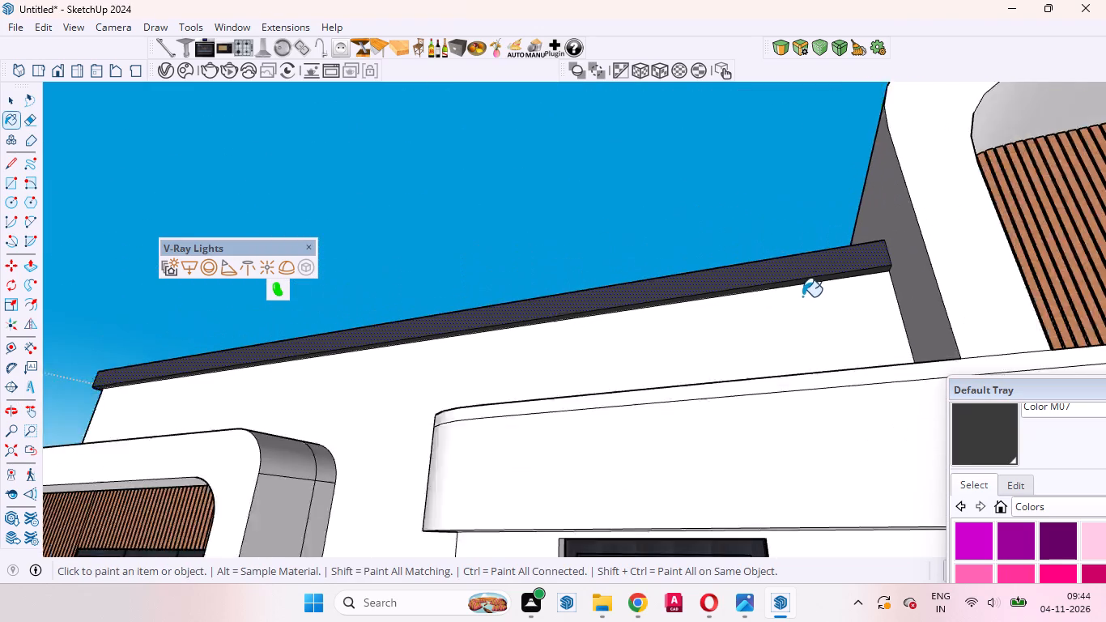
Examine the painted parapet coping along its length and around its far corner.
middle_click_drag(641, 331, 1000, 357)
scroll(734, 330, "down", 9)
scroll(466, 263, "up", 4)
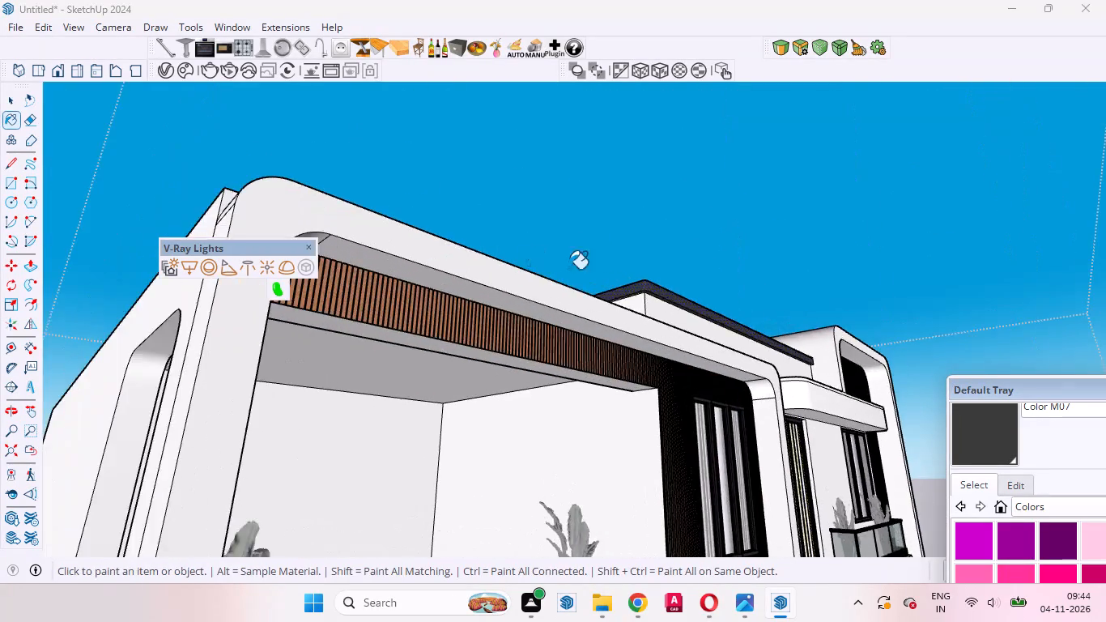
scroll(568, 269, "up", 8)
scroll(568, 312, "down", 5)
scroll(561, 342, "up", 2)
middle_click_drag(524, 387, 469, 393)
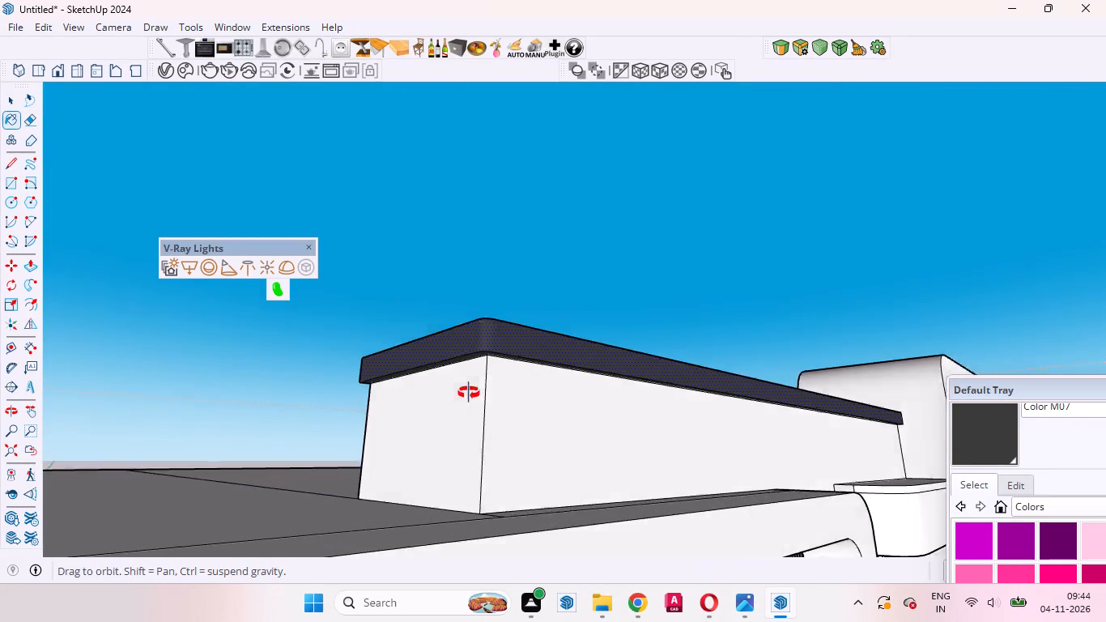
middle_click_drag(469, 393, 355, 320)
Paint the thin top edge band of the upper window canopy with Color M07, including its end segment beyond the curved corner.
scroll(355, 334, "down", 10)
scroll(679, 388, "up", 2)
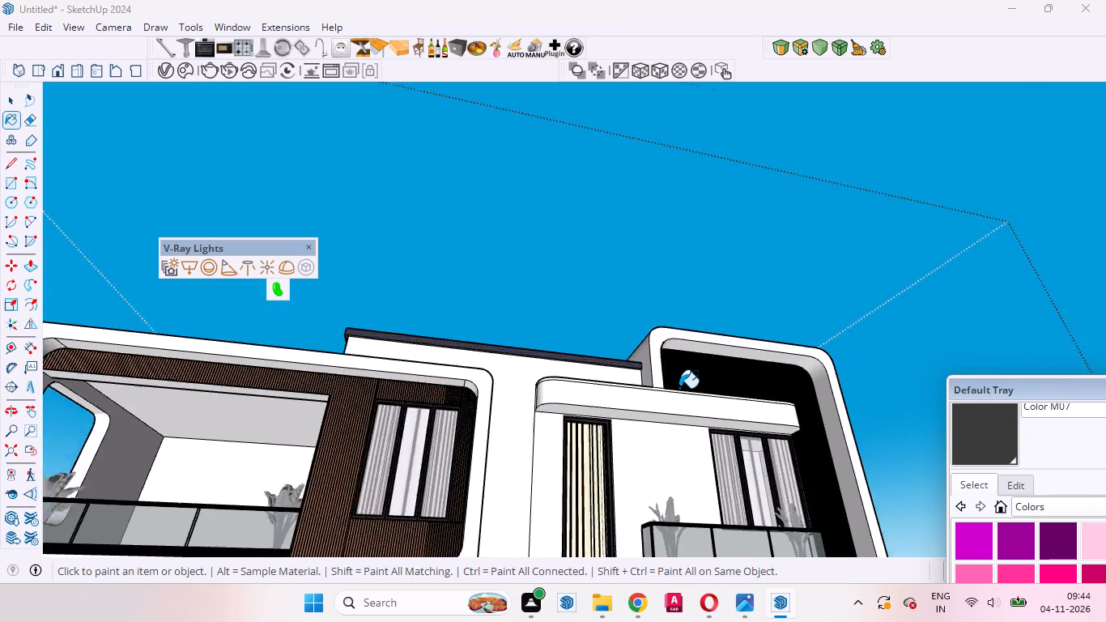
scroll(679, 388, "up", 10)
scroll(588, 391, "down", 1)
scroll(588, 391, "up", 3)
middle_click_drag(510, 375, 560, 494)
scroll(551, 442, "up", 10)
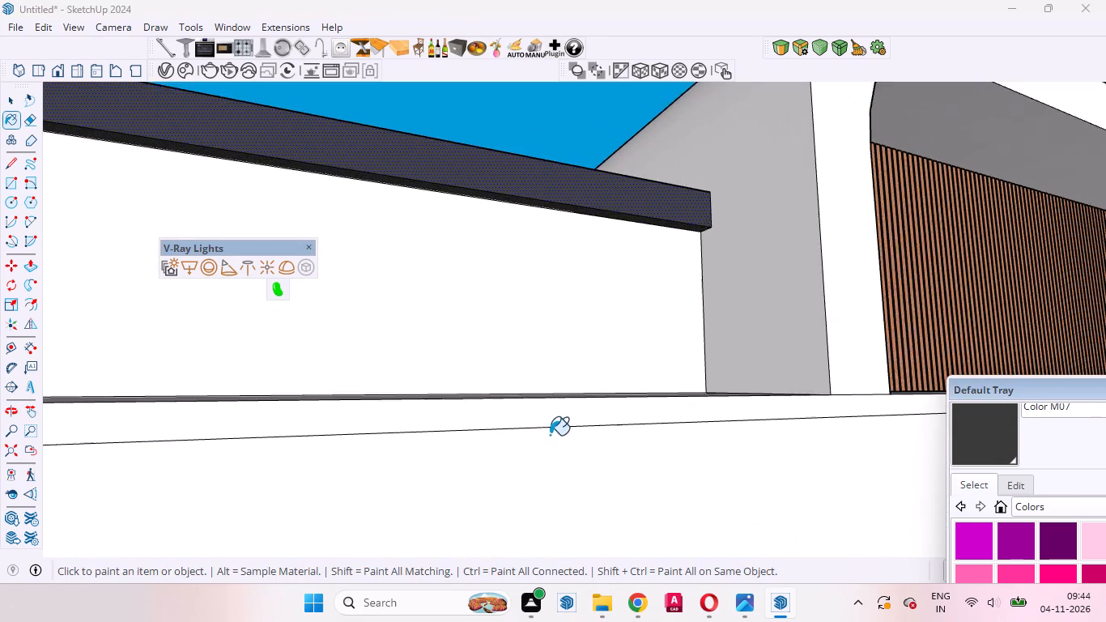
left_click(550, 418)
scroll(497, 441, "down", 19)
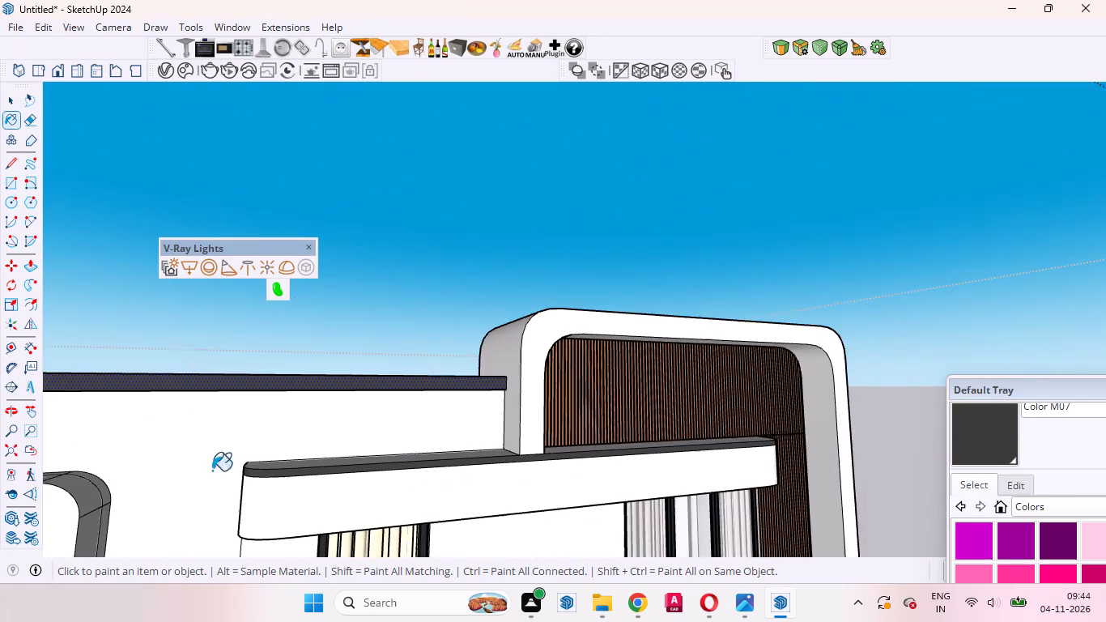
middle_click_drag(212, 469, 465, 477)
scroll(446, 517, "up", 7)
left_click(433, 533)
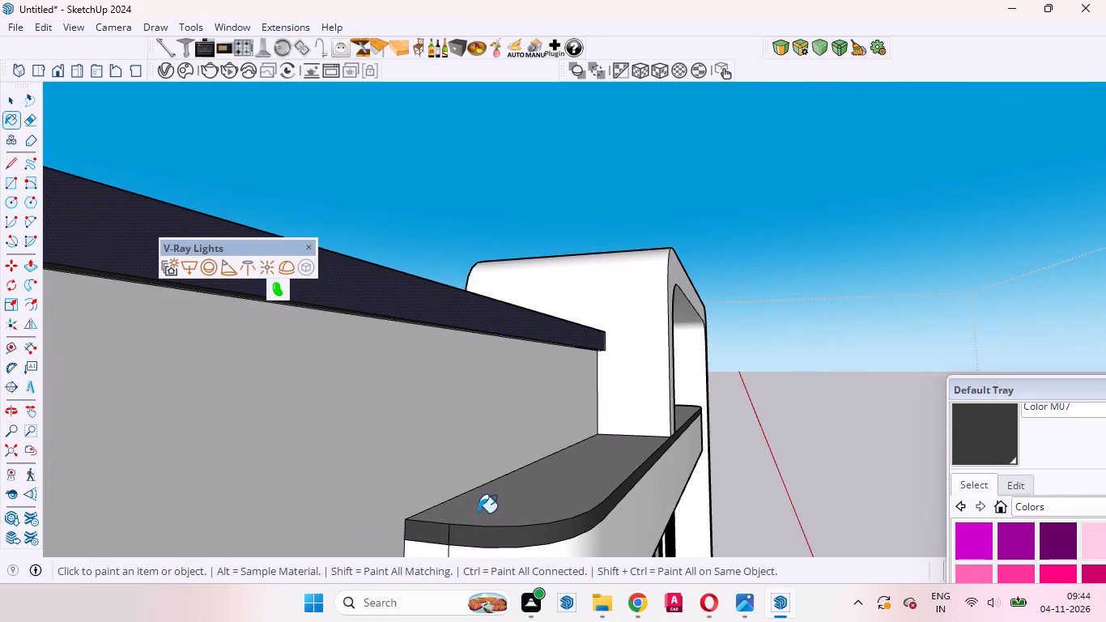
Paint the end segment of the upper window canopy's top band beside the wood-slatted wall with Color M07.
middle_click_drag(478, 514, 279, 526)
scroll(271, 495, "down", 11)
scroll(852, 466, "up", 5)
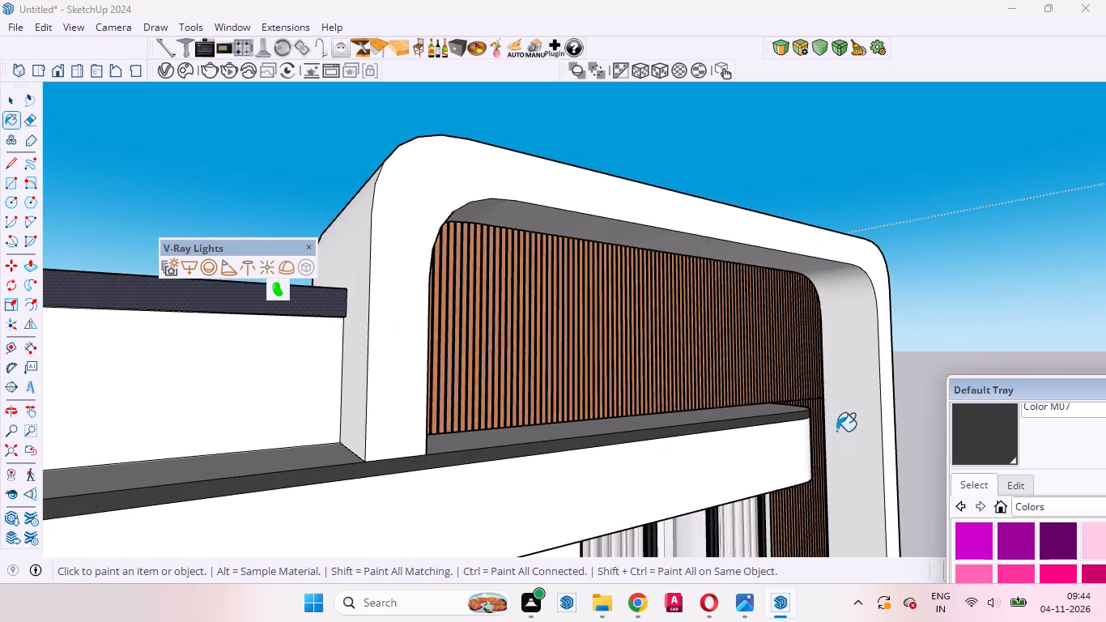
middle_click_drag(835, 442, 649, 473)
scroll(785, 444, "up", 6)
middle_click_drag(842, 479, 589, 450)
scroll(766, 449, "up", 2)
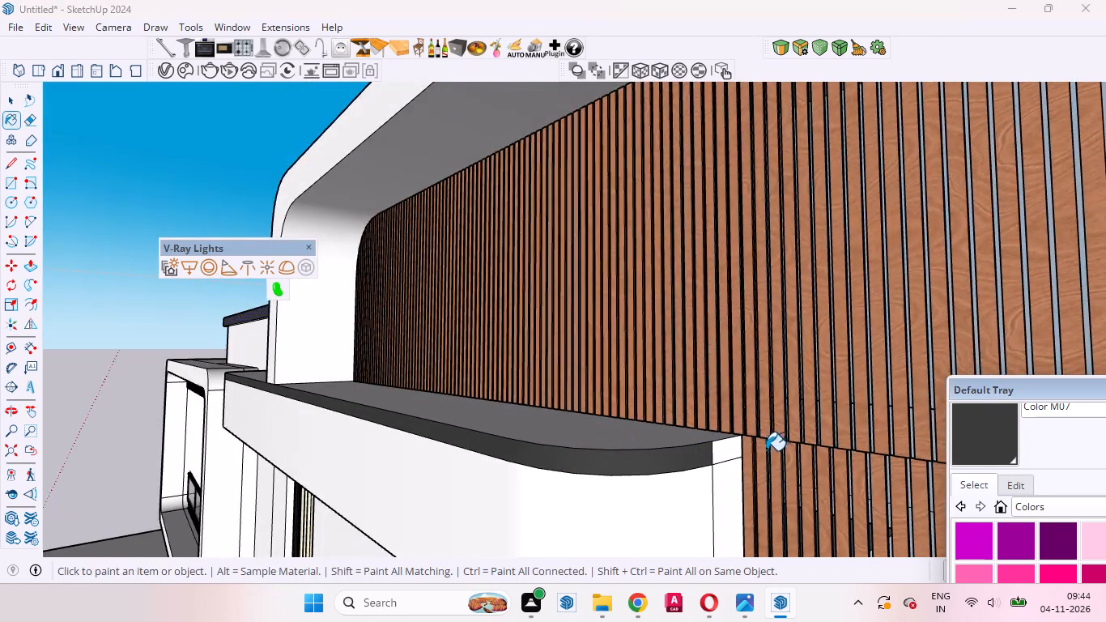
scroll(766, 450, "up", 2)
left_click(706, 462)
Paint the front face and the inner reveal of the tall rounded frame around the wood-slatted wall with Color M07.
scroll(701, 420, "down", 20)
scroll(701, 420, "down", 7)
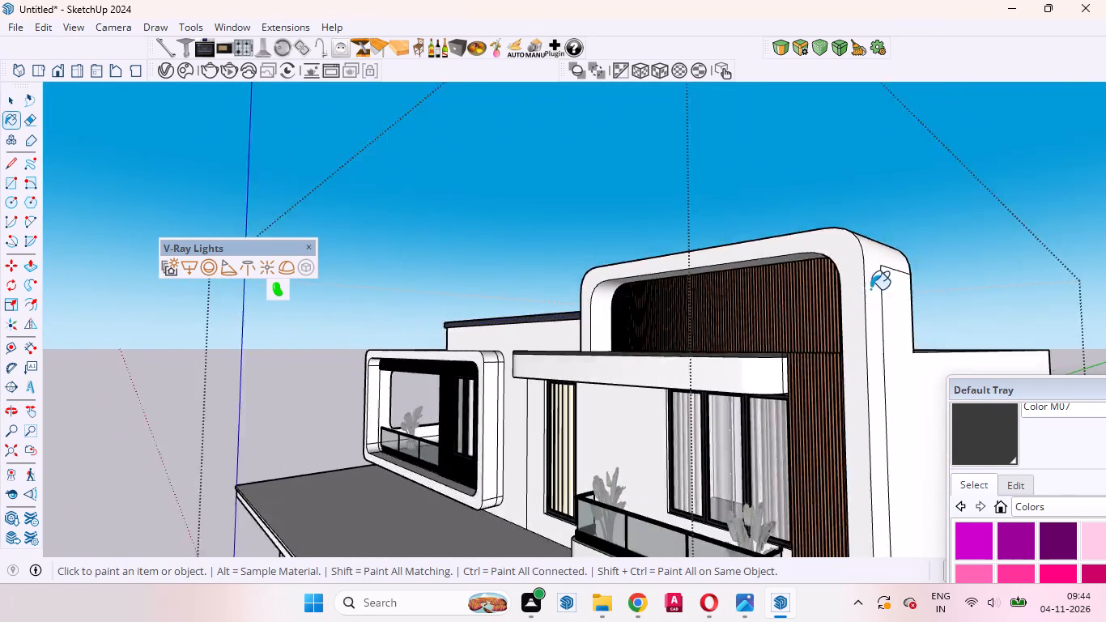
scroll(870, 289, "down", 9)
scroll(832, 447, "up", 9)
middle_click_drag(740, 475, 860, 509)
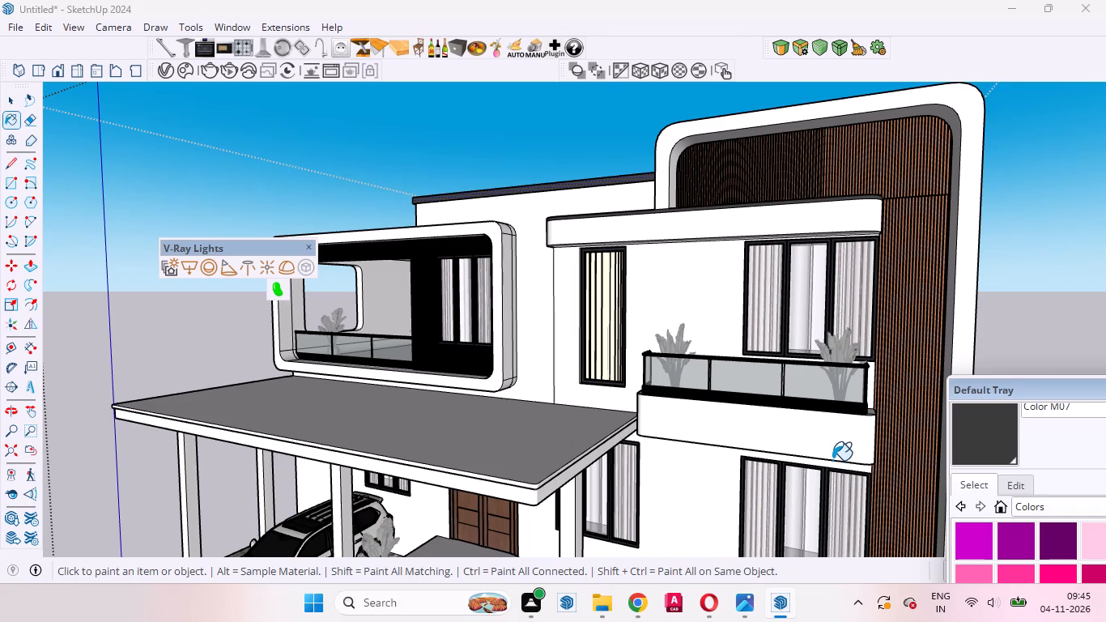
scroll(987, 211, "up", 4)
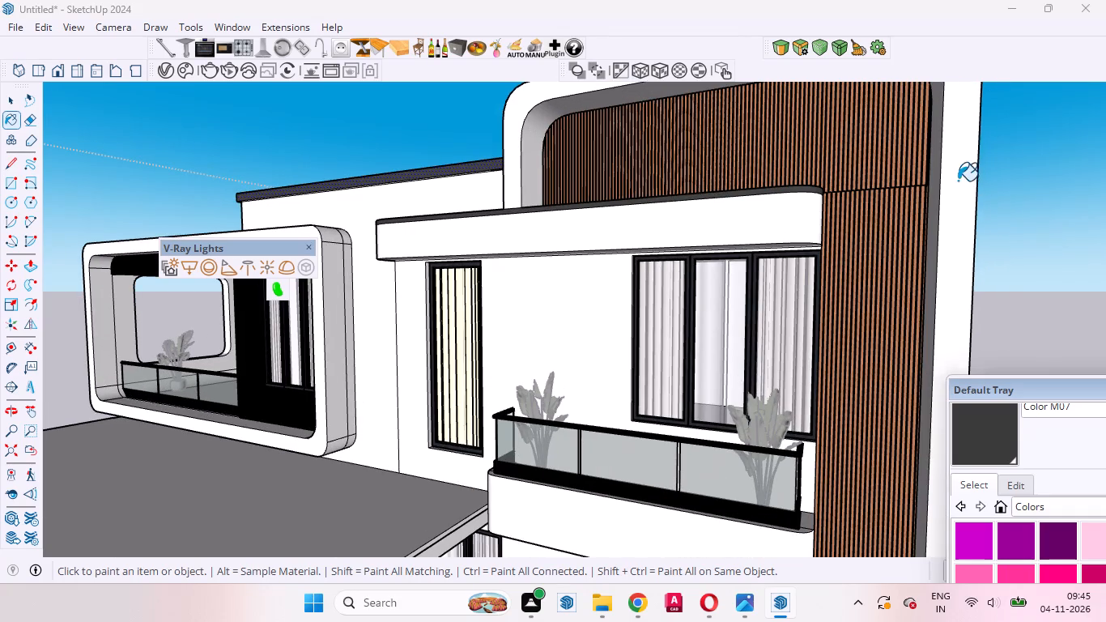
left_click(958, 181)
scroll(514, 136, "up", 9)
left_click(539, 151)
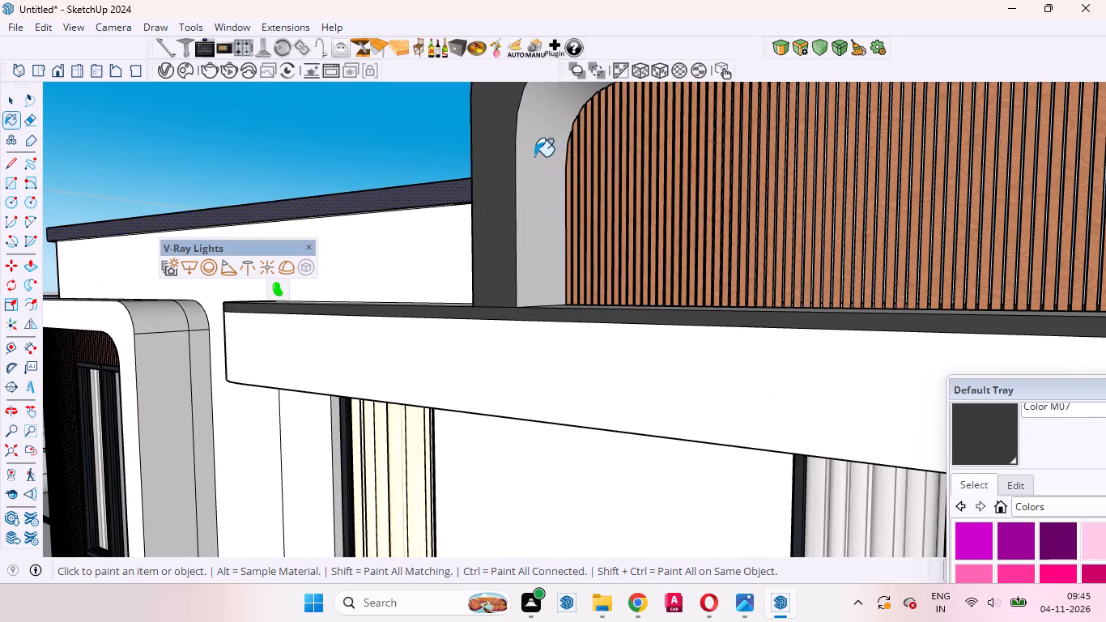
Paint the outer curved side and top border strip of the tall rounded frame with Color M07.
scroll(508, 245, "down", 3)
scroll(508, 245, "up", 2)
scroll(508, 245, "down", 8)
scroll(618, 262, "down", 6)
middle_click_drag(802, 281, 1095, 370)
scroll(1091, 364, "up", 1)
scroll(698, 215, "up", 5)
middle_click_drag(516, 258, 667, 335)
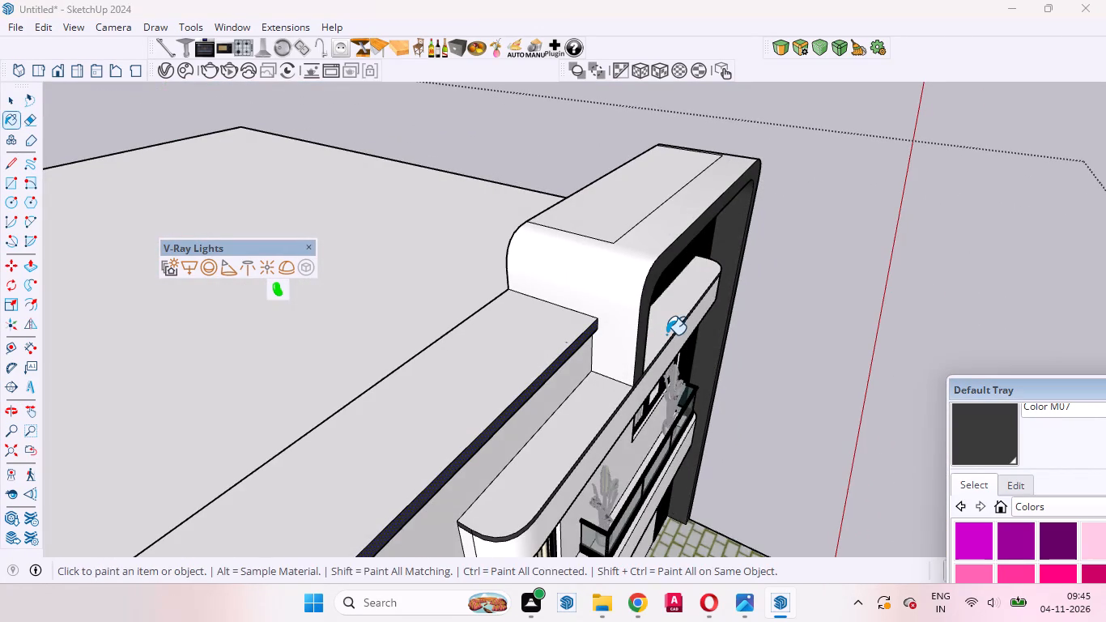
scroll(636, 294, "up", 5)
left_click(602, 277)
Paint the ground-floor section of the tall frame's outer side strip with Color M07.
middle_click_drag(638, 284, 294, 263)
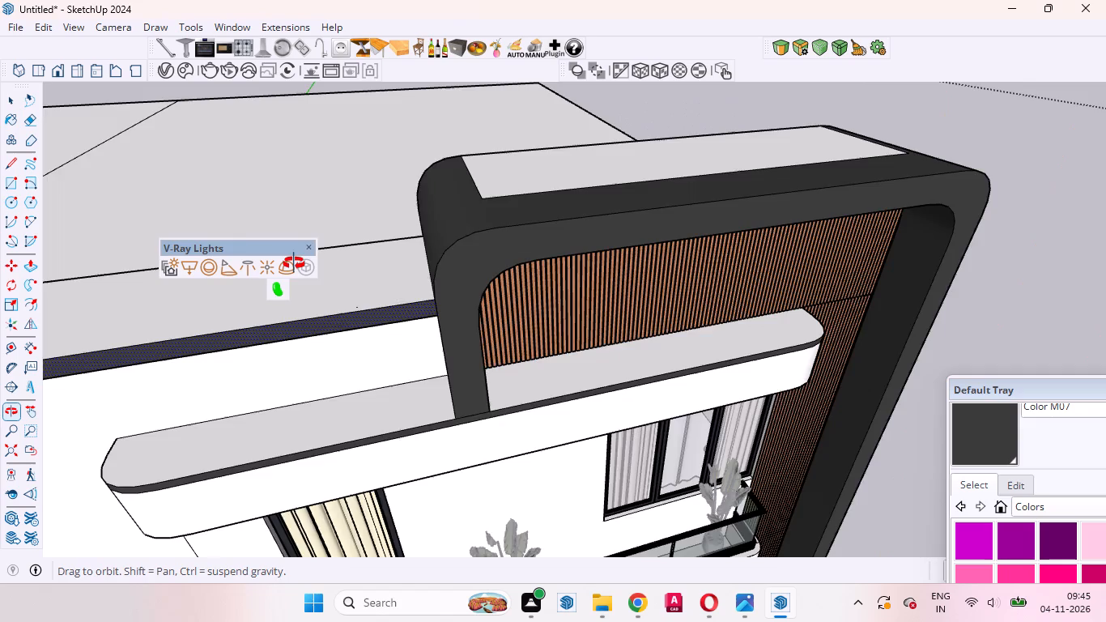
middle_click_drag(294, 263, 0, 181)
scroll(431, 216, "down", 5)
scroll(582, 277, "down", 5)
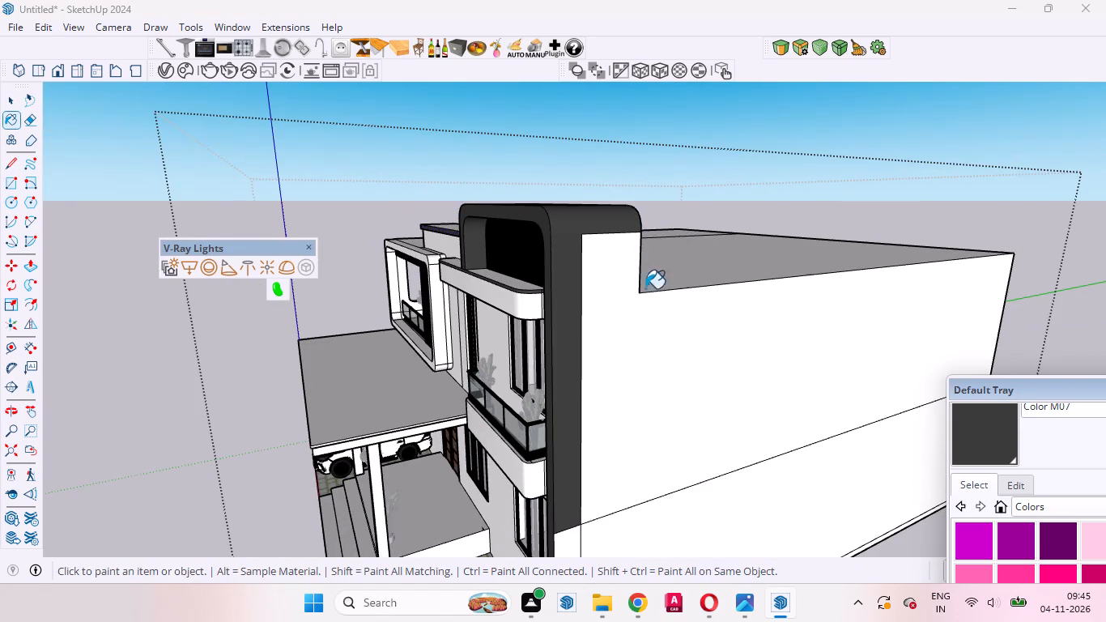
middle_click_drag(551, 364, 601, 352)
scroll(591, 304, "up", 1)
scroll(571, 185, "down", 9)
scroll(597, 384, "up", 9)
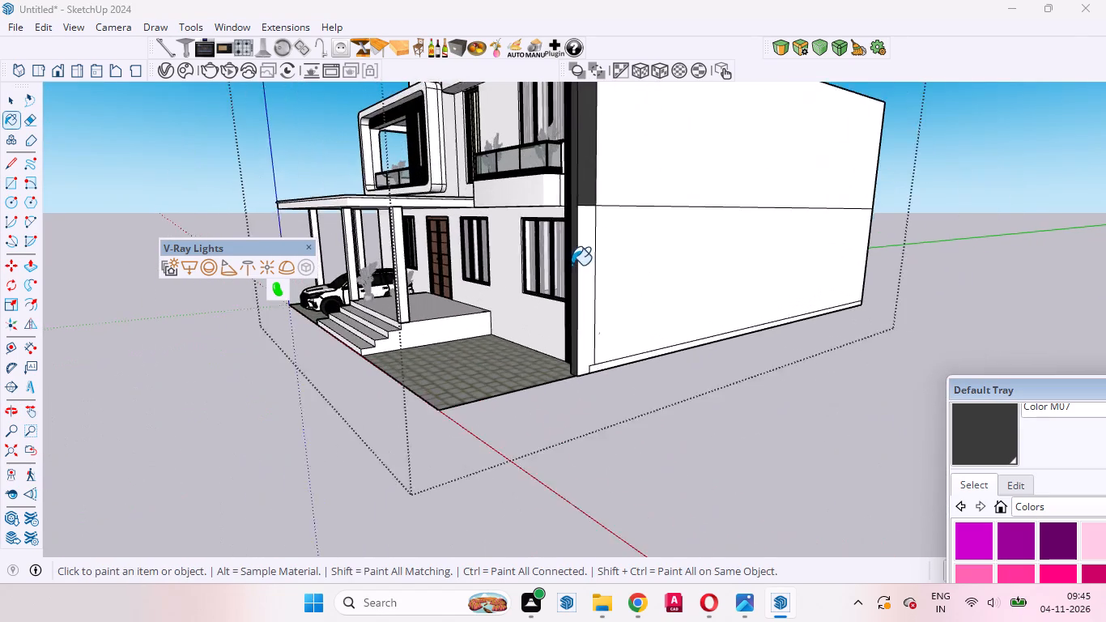
left_click(593, 253)
Paint the porch roof's thin top edge band and the narrow underside of its projecting lip with Color M07.
middle_click_drag(566, 312, 870, 522)
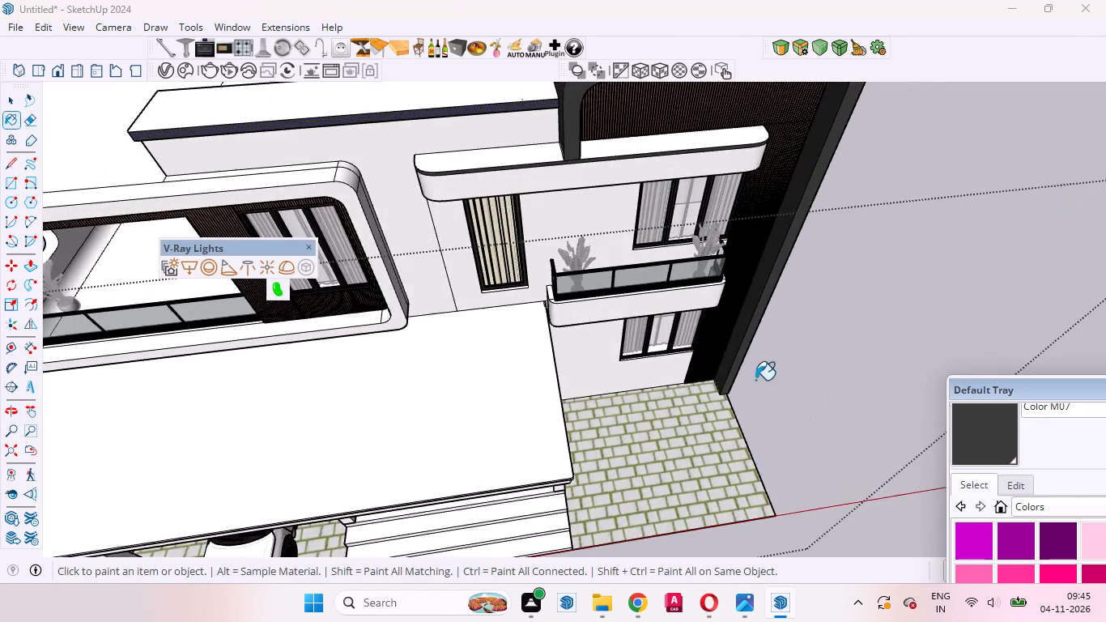
scroll(748, 376, "up", 5)
scroll(663, 461, "down", 6)
middle_click_drag(625, 364, 595, 198)
scroll(606, 296, "down", 5)
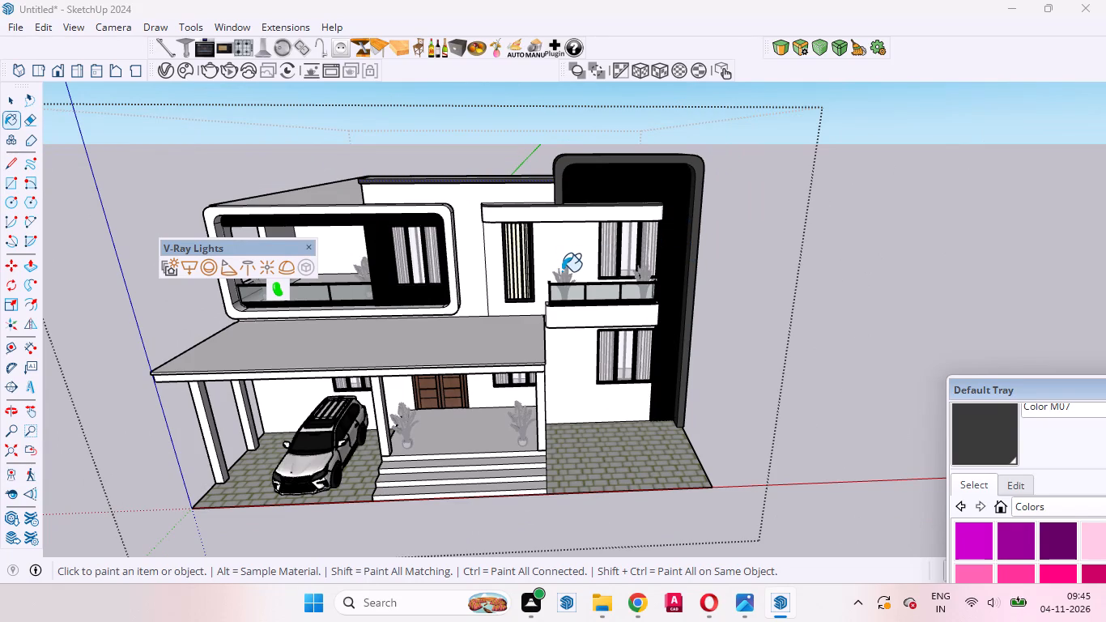
scroll(563, 341, "up", 10)
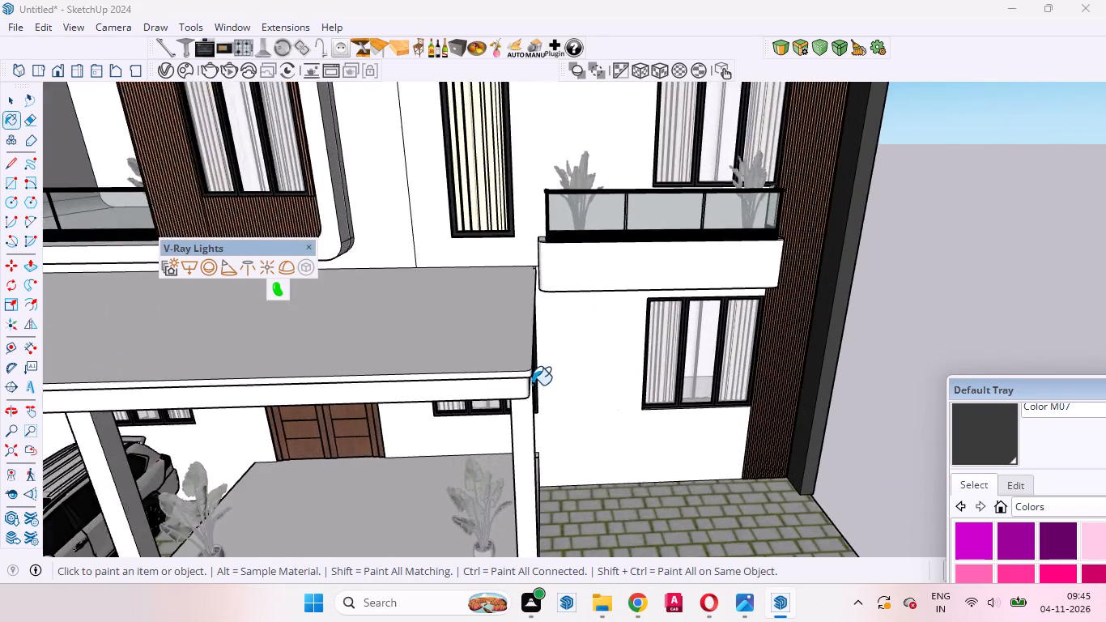
scroll(532, 385, "up", 4)
middle_click_drag(530, 384, 489, 347)
scroll(487, 331, "up", 1)
scroll(515, 305, "down", 5)
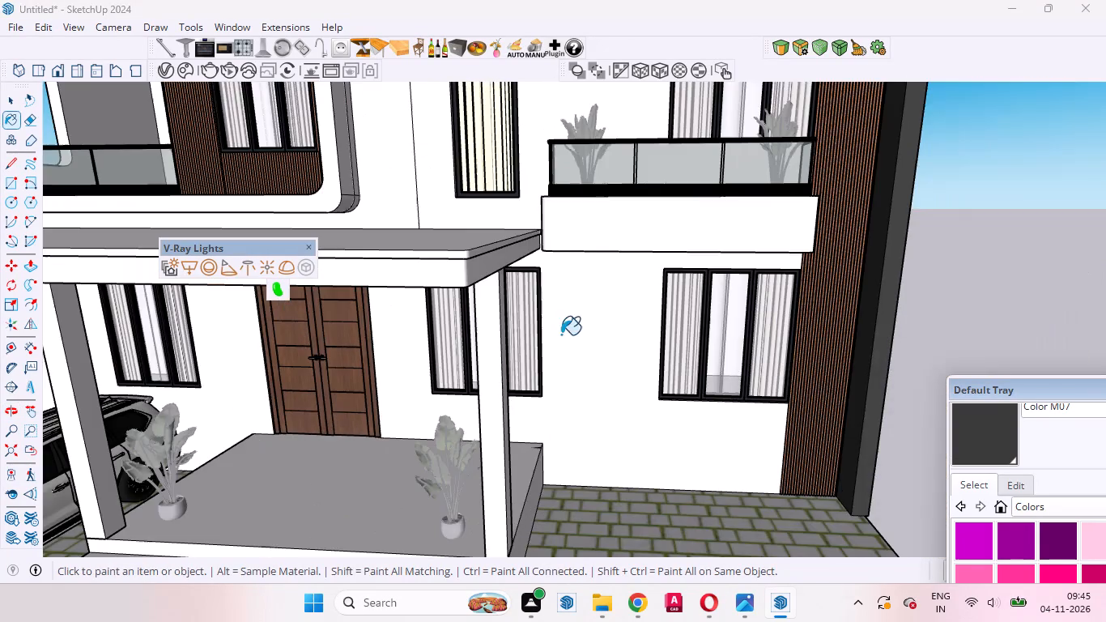
scroll(429, 244, "up", 13)
left_click(477, 249)
middle_click_drag(541, 266, 527, 268)
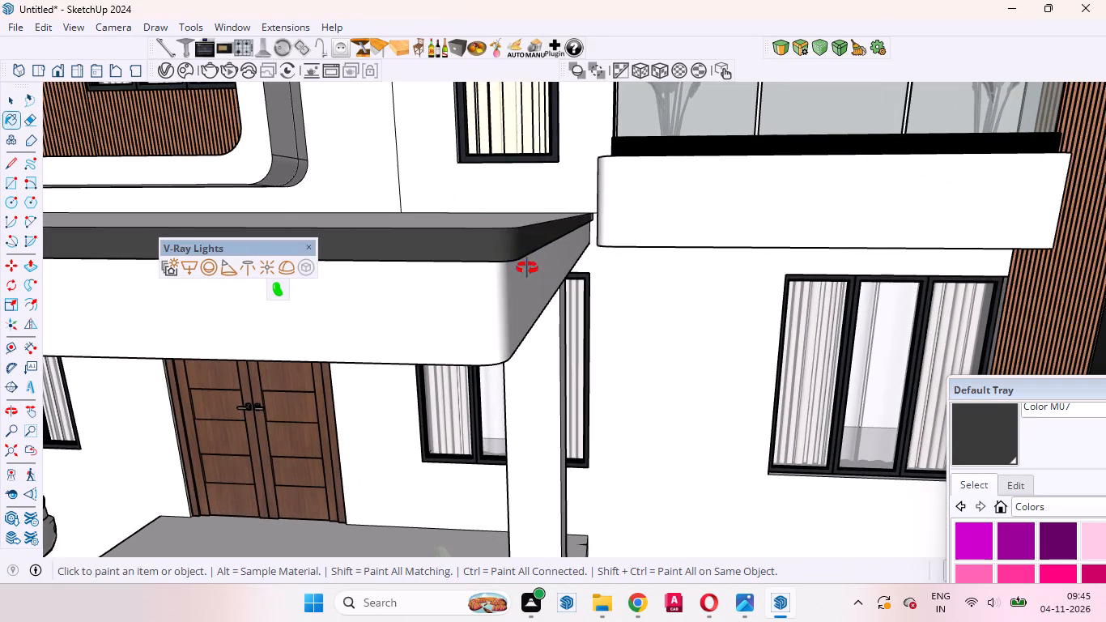
middle_click_drag(527, 268, 445, 130)
scroll(437, 163, "up", 12)
left_click(448, 140)
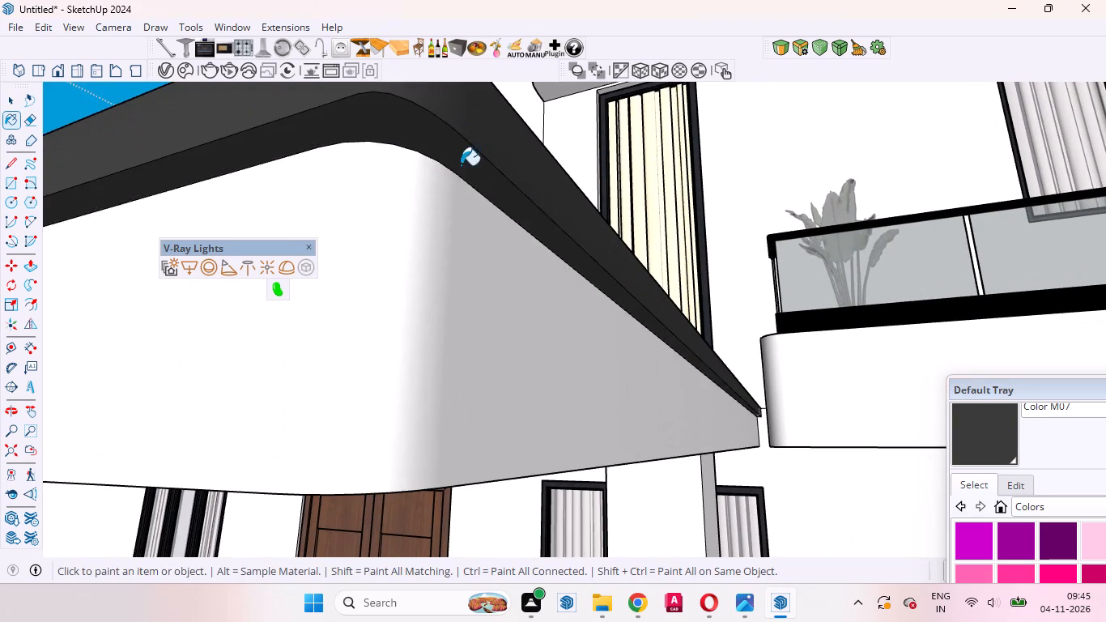
Examine the dark trims on the porch roof, canopy, parapet and tall frame from several sides and from the front.
scroll(600, 249, "down", 15)
middle_click_drag(479, 298, 908, 347)
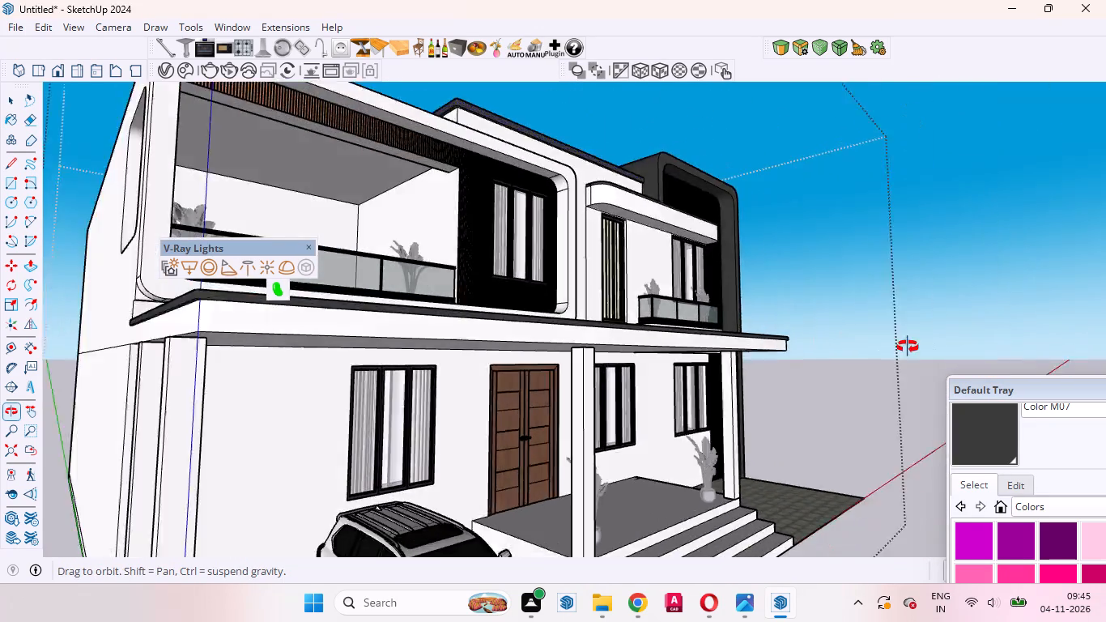
middle_click_drag(908, 347, 1033, 346)
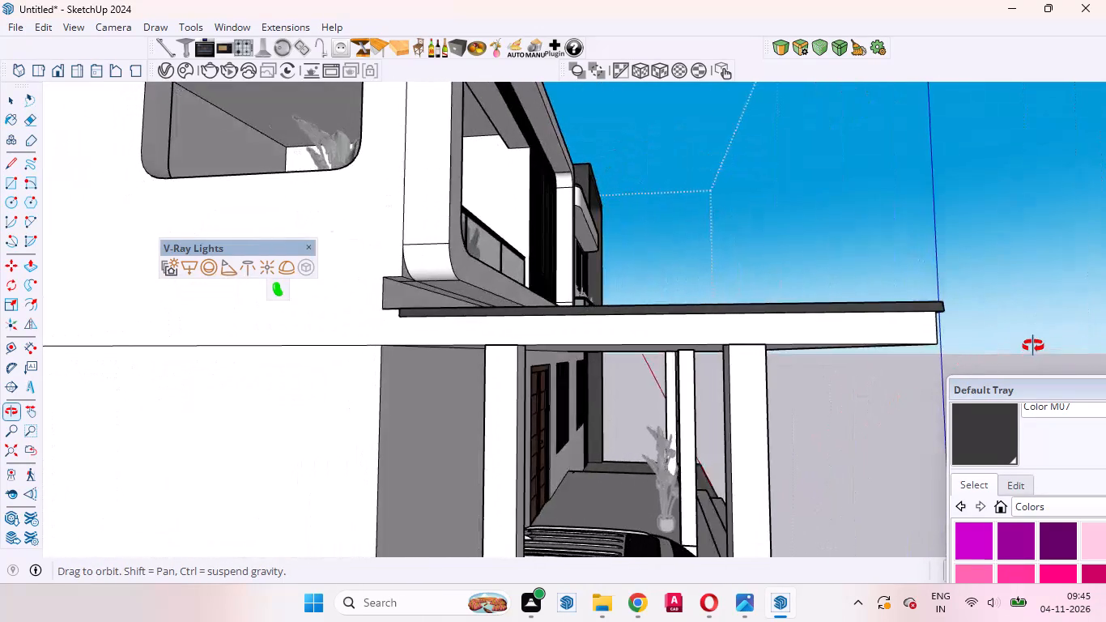
middle_click_drag(1033, 346, 677, 426)
scroll(567, 366, "down", 1)
scroll(567, 366, "up", 1)
scroll(567, 366, "down", 4)
scroll(624, 269, "up", 8)
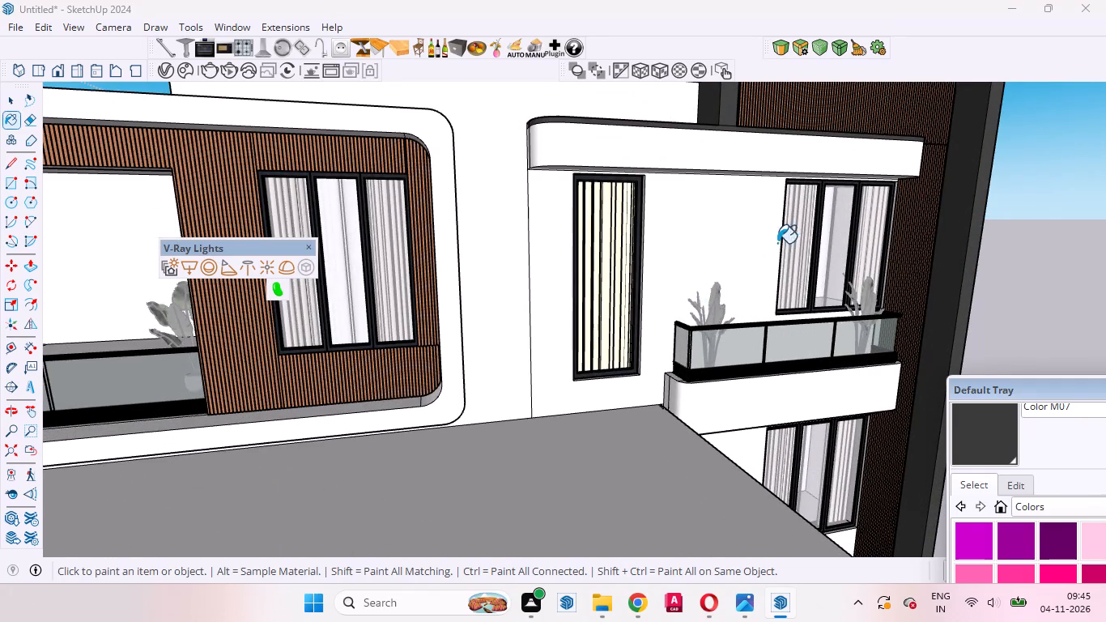
scroll(730, 329, "down", 4)
middle_click_drag(782, 338, 663, 407)
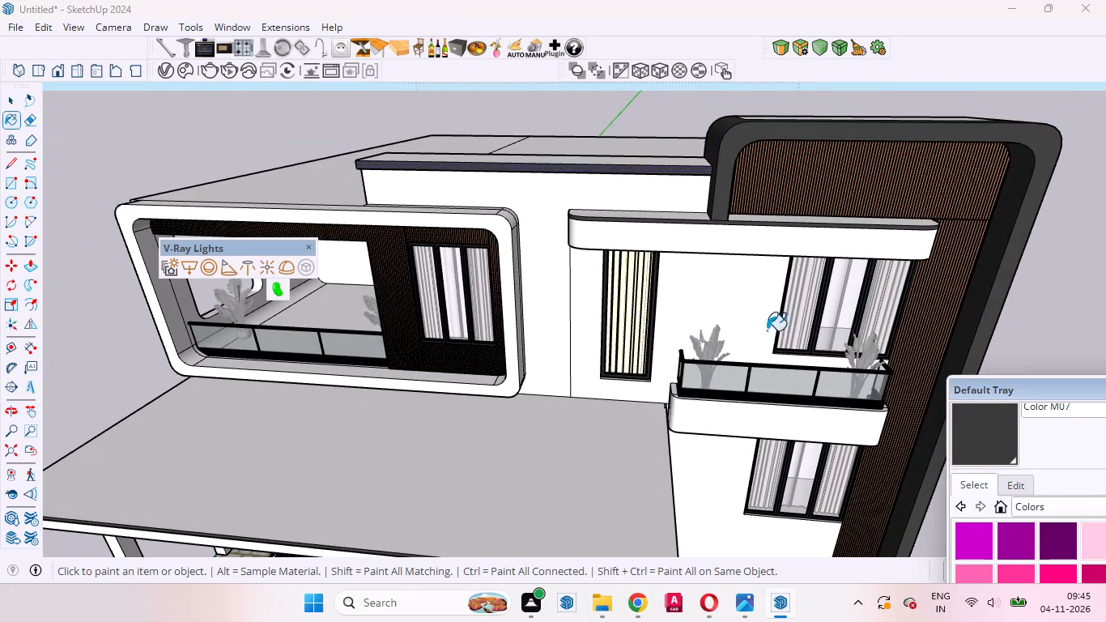
key("space")
scroll(630, 330, "down", 5)
middle_click_drag(472, 275, 869, 380)
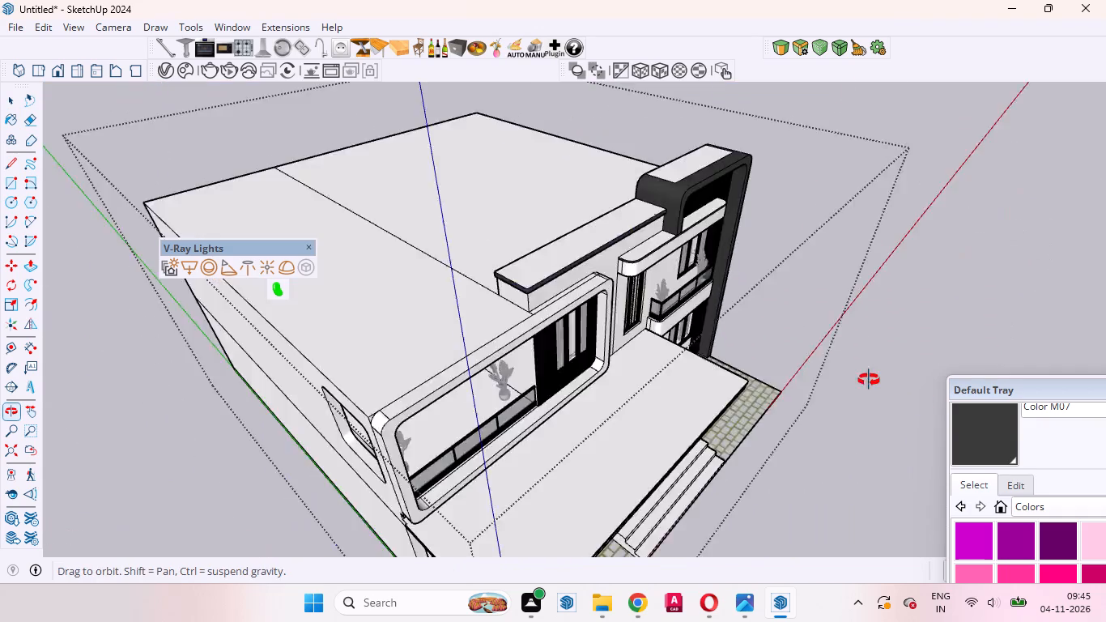
middle_click_drag(869, 380, 940, 402)
scroll(932, 366, "up", 6)
middle_click_drag(615, 268, 283, 369)
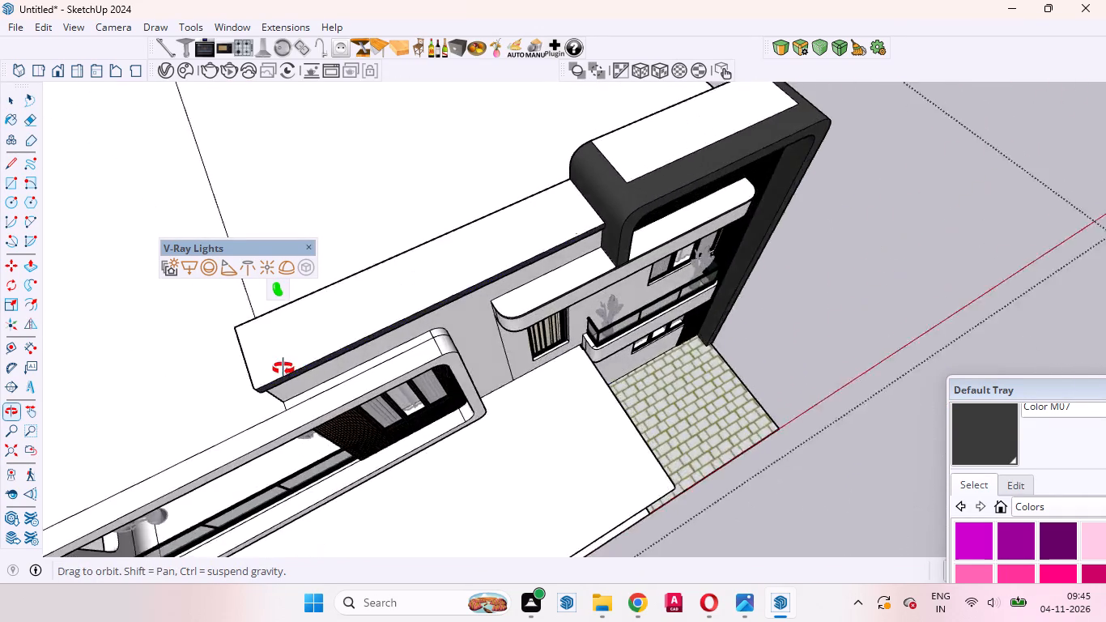
middle_click_drag(283, 369, 274, 360)
scroll(597, 200, "up", 6)
middle_click_drag(696, 278, 564, 144)
scroll(576, 151, "down", 3)
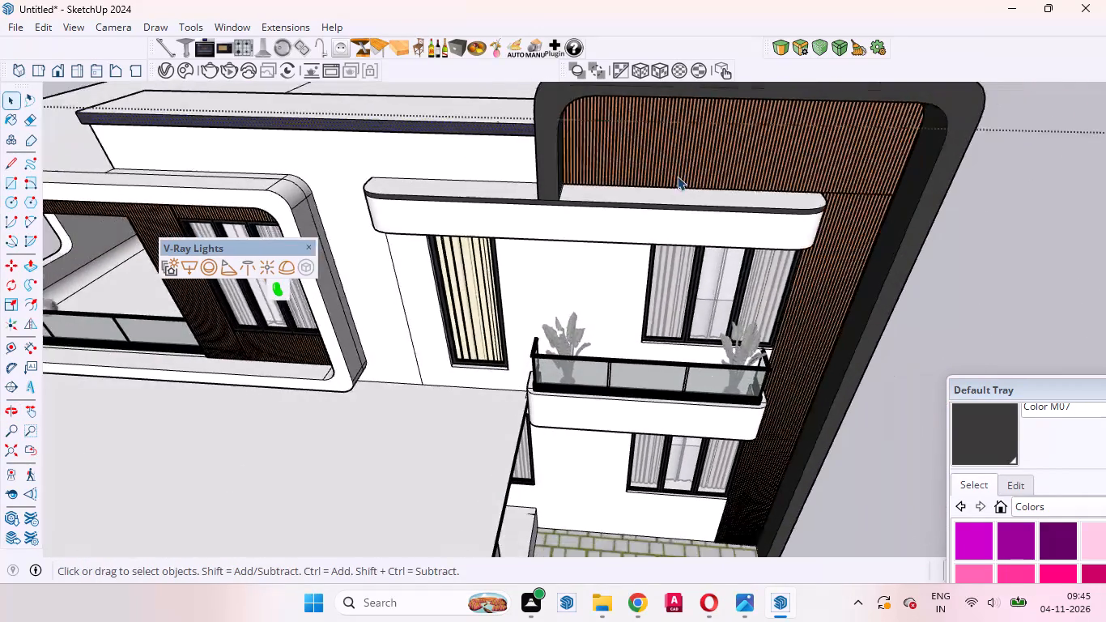
scroll(677, 176, "down", 19)
middle_click_drag(601, 302, 614, 153)
scroll(623, 177, "up", 5)
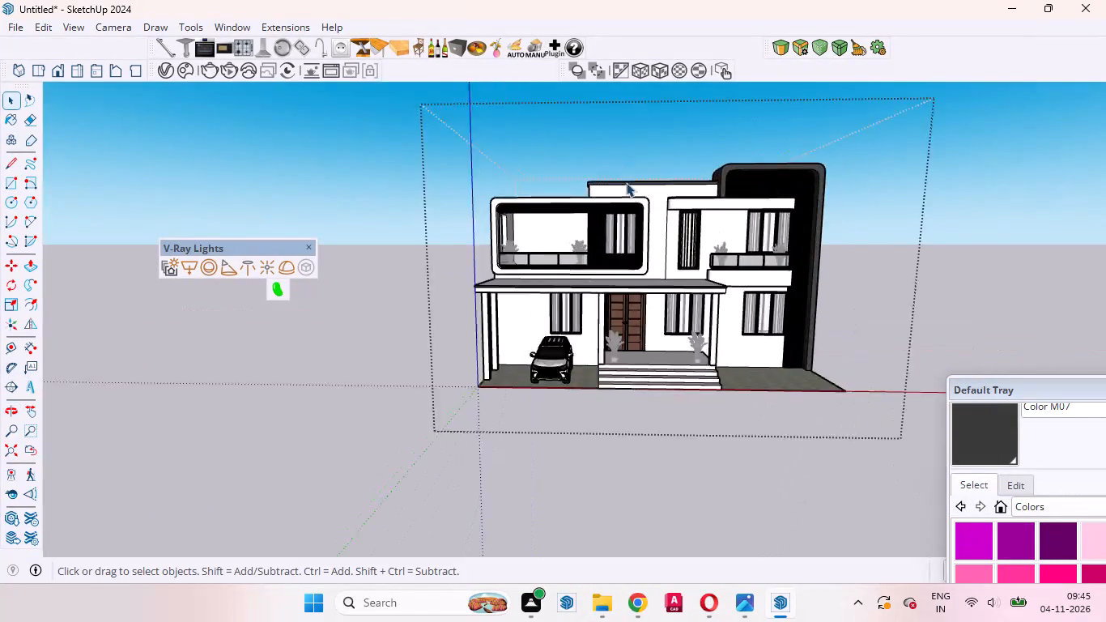
scroll(626, 182, "up", 5)
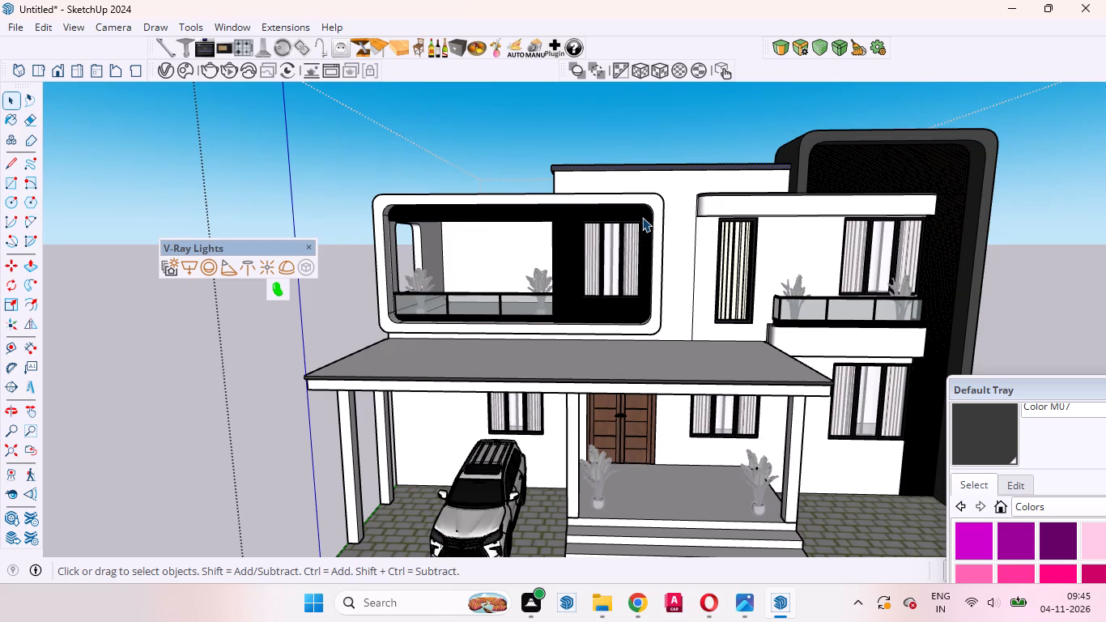
scroll(642, 216, "up", 1)
scroll(642, 227, "down", 3)
Delete the seam line across the small balcony's base top, beside the porch roof, and the short edge on its side below.
middle_click_drag(687, 319, 693, 244)
scroll(740, 297, "up", 5)
middle_click_drag(959, 330, 828, 371)
scroll(829, 328, "up", 10)
middle_click_drag(704, 326, 724, 354)
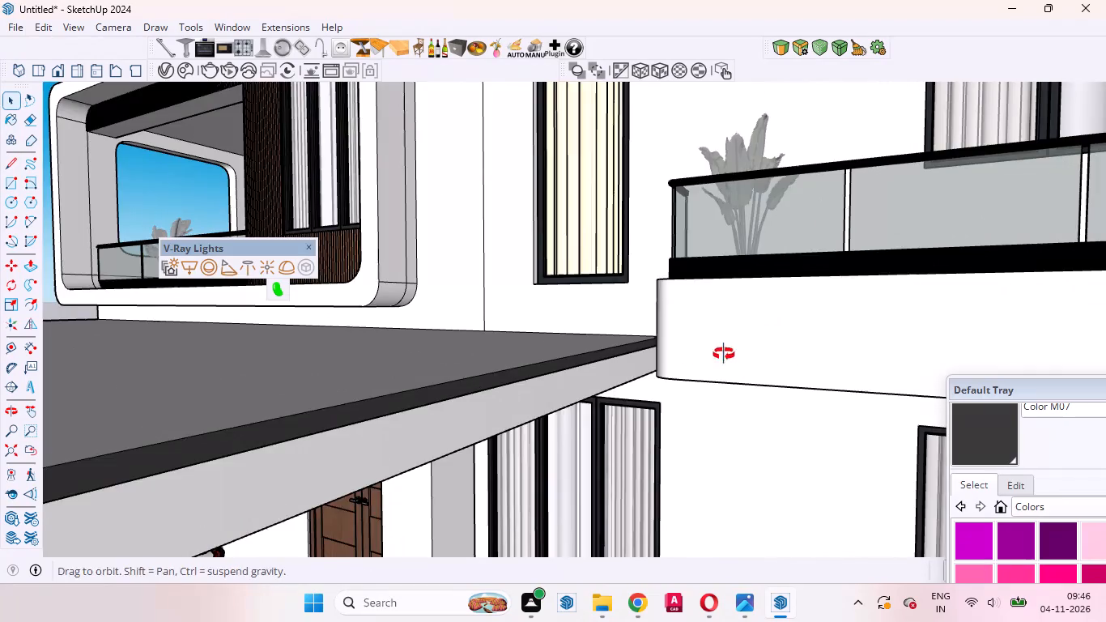
middle_click_drag(724, 354, 755, 437)
scroll(755, 434, "up", 1)
scroll(749, 411, "down", 1)
scroll(644, 347, "down", 5)
scroll(696, 337, "up", 11)
scroll(662, 351, "down", 1)
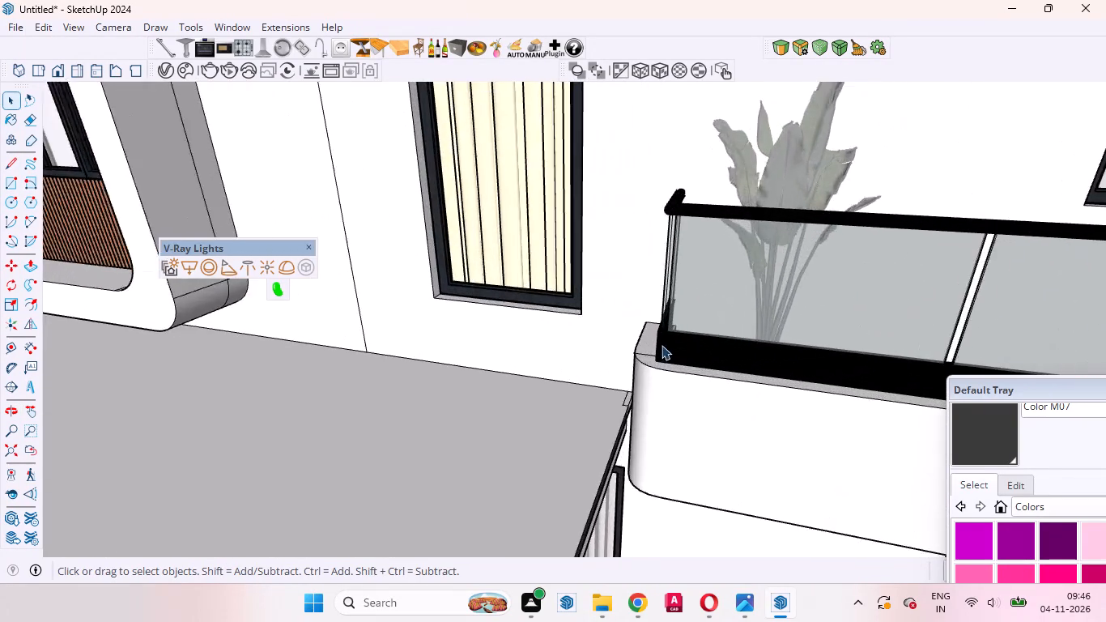
scroll(657, 354, "up", 7)
middle_click_drag(644, 358, 695, 466)
scroll(691, 445, "up", 1)
scroll(691, 445, "down", 1)
scroll(691, 446, "up", 9)
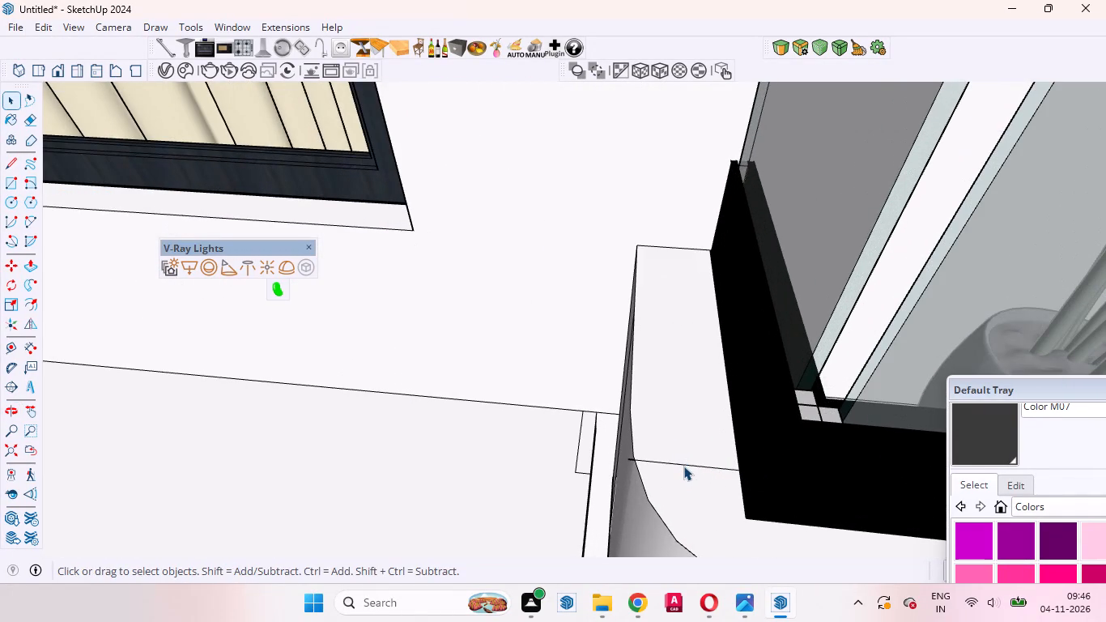
left_click(683, 466)
key("Delete")
scroll(637, 466, "up", 9)
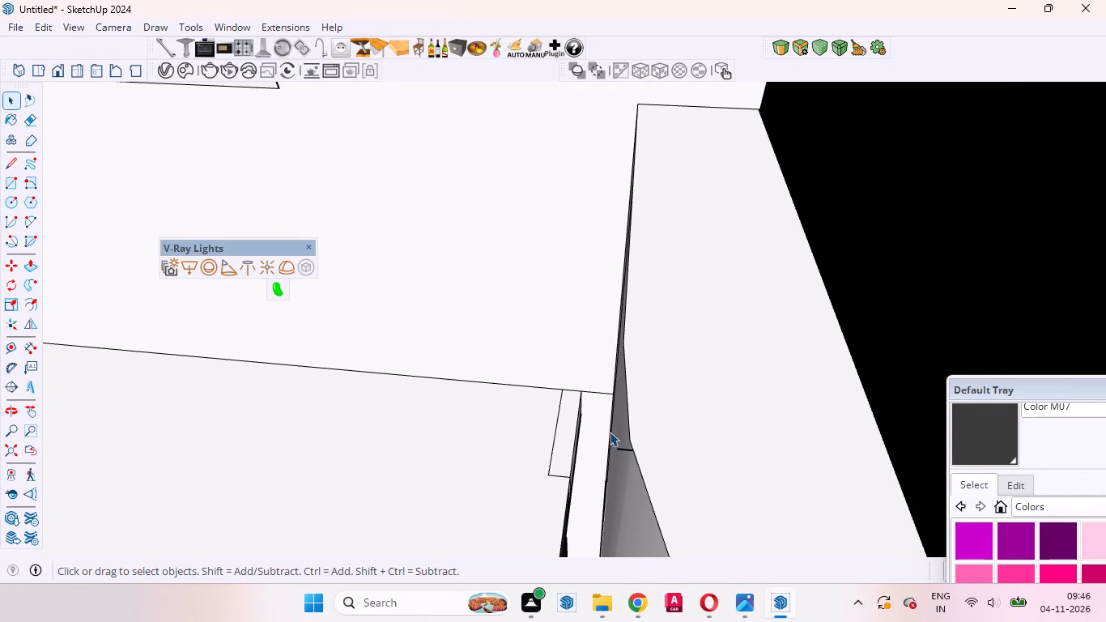
left_click_drag(612, 432, 635, 472)
key("Delete")
Erase the vertical seam edge on the side face of the small balcony's base, near its curved corner.
scroll(615, 236, "up", 5)
middle_click_drag(662, 303, 836, 288)
scroll(833, 289, "up", 1)
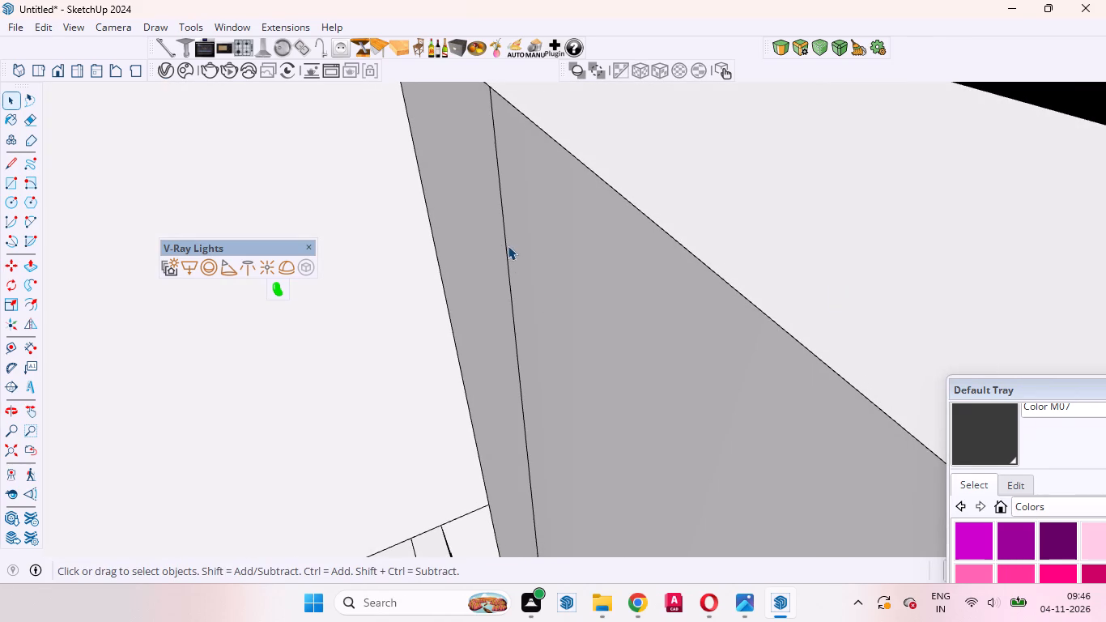
left_click(508, 245)
right_click(508, 245)
left_click(523, 274)
Erase the leftover vertical edge stub on the side face of the small balcony's base, near its curved corner.
scroll(513, 294, "down", 3)
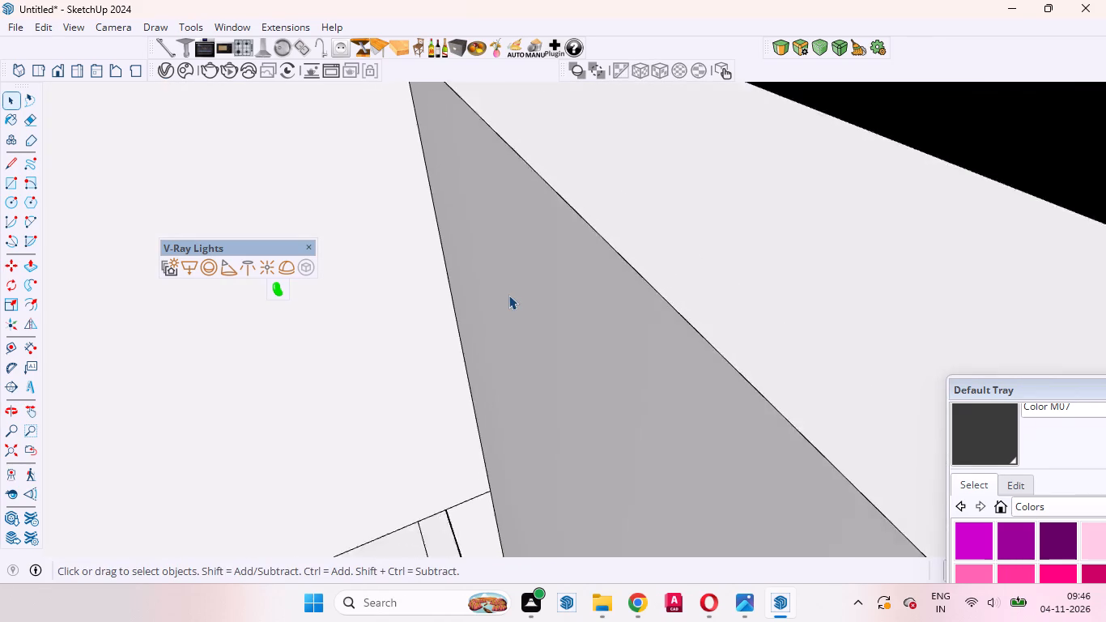
scroll(508, 295, "down", 20)
scroll(508, 295, "down", 5)
scroll(491, 361, "up", 12)
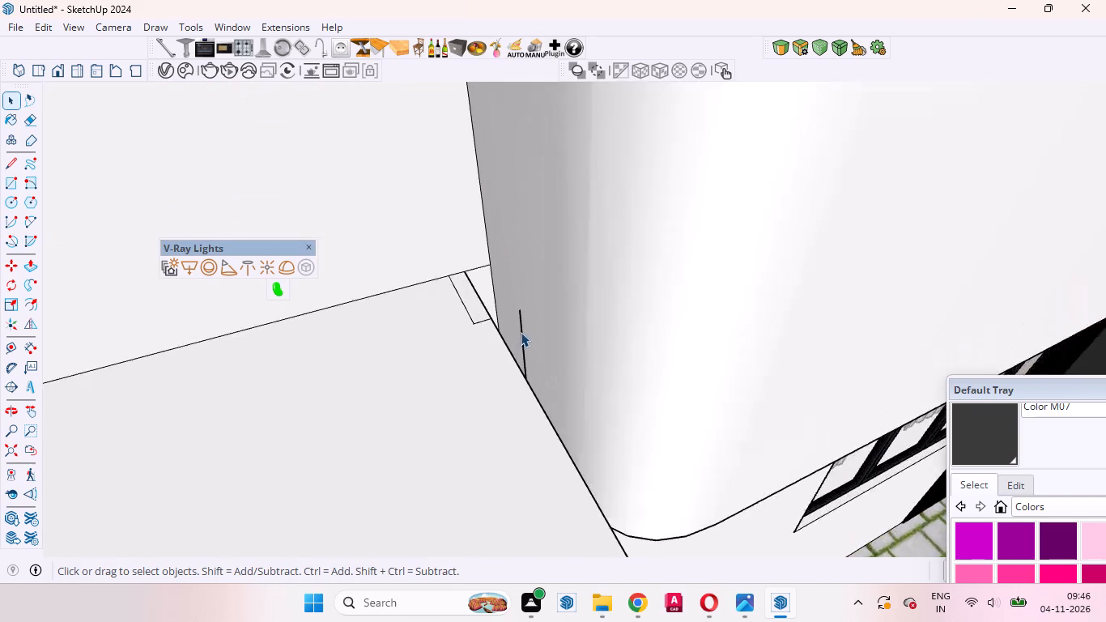
scroll(521, 332, "up", 5)
left_click(517, 308)
right_click(518, 308)
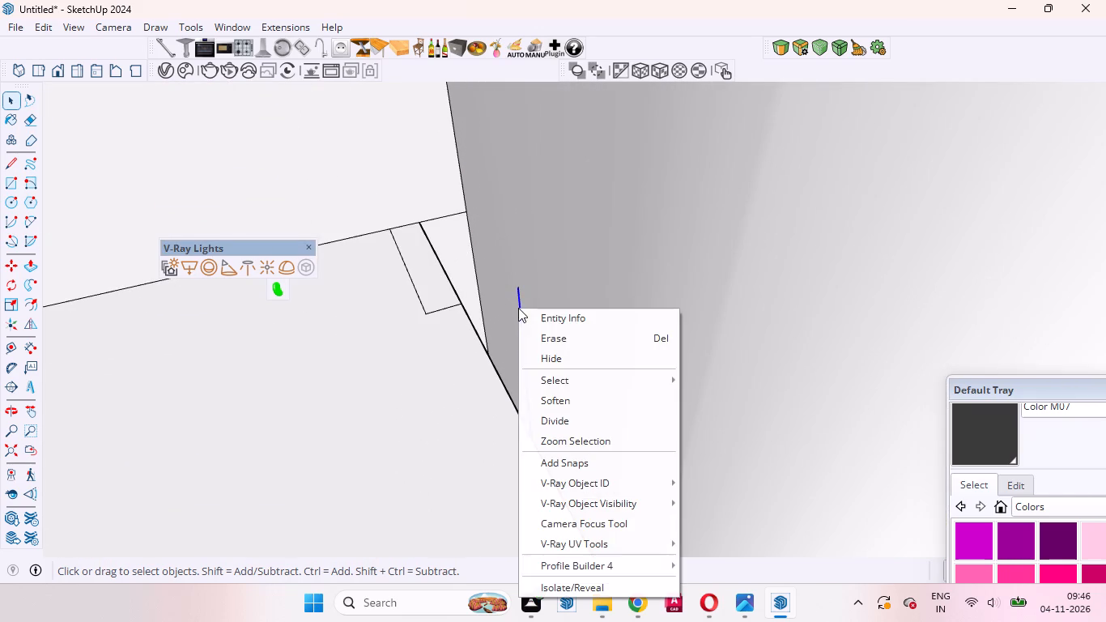
left_click(531, 337)
Push/Pull the top face of the small balcony's base up by 2 as a new starting face, forming a thin band.
middle_click_drag(567, 353, 457, 346)
scroll(464, 336, "down", 6)
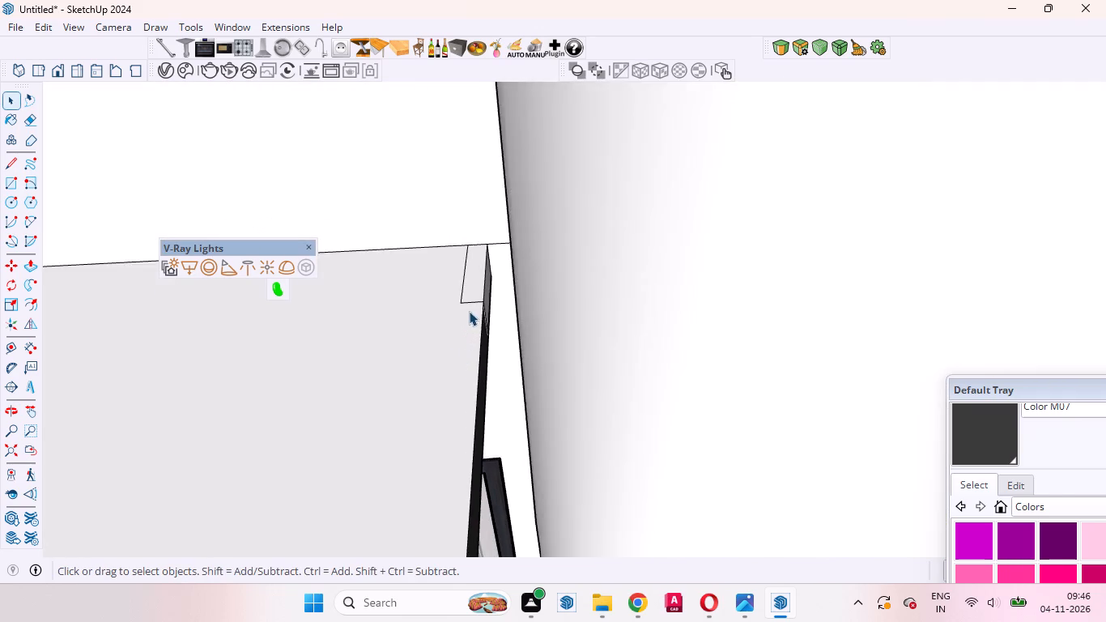
scroll(469, 311, "down", 17)
scroll(576, 283, "up", 5)
middle_click_drag(496, 279, 523, 342)
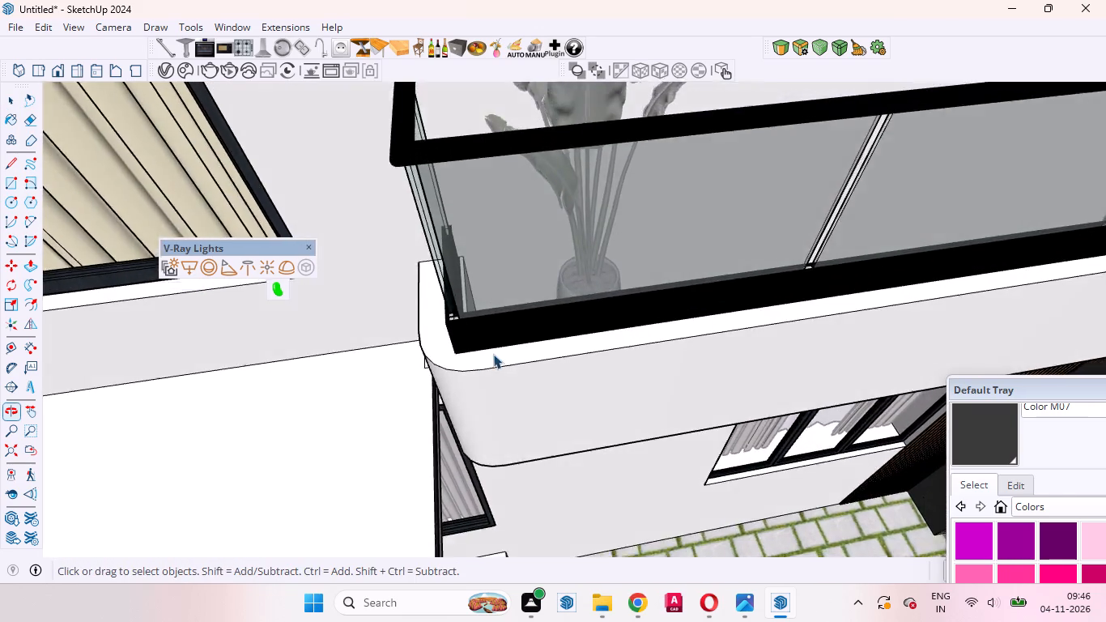
scroll(470, 357, "up", 5)
left_click(420, 329)
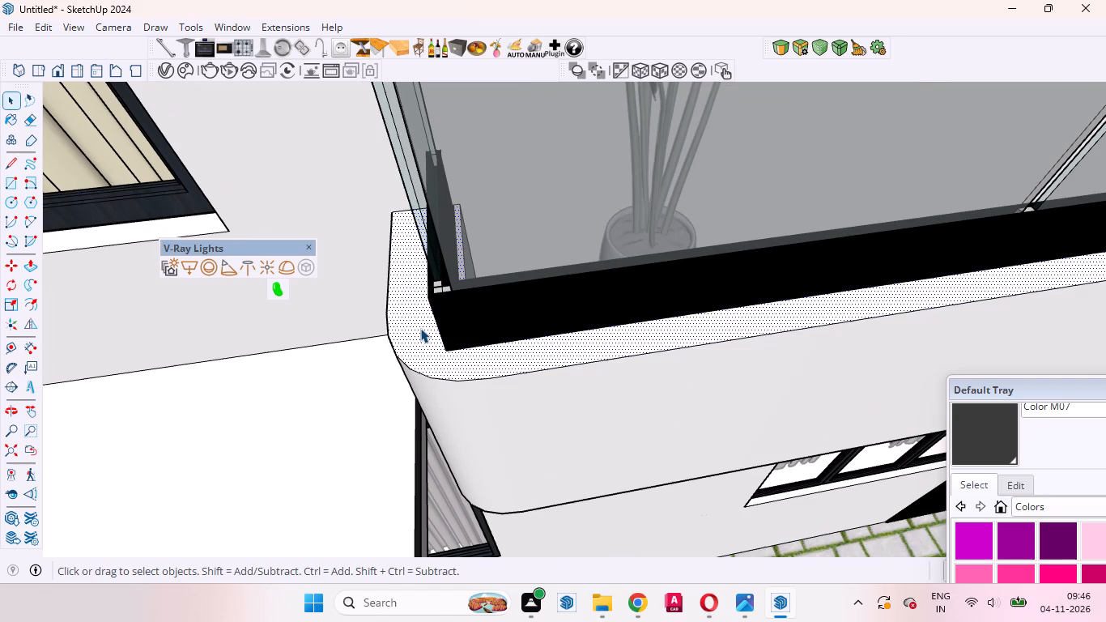
key("p")
left_click(420, 327)
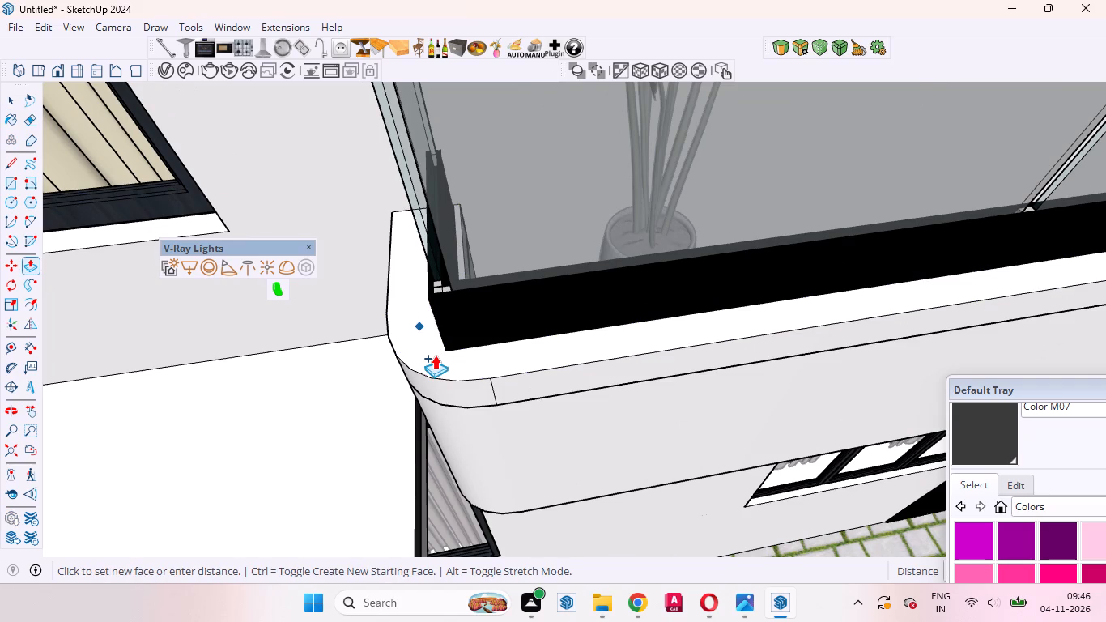
key("2")
key("Return")
key("space")
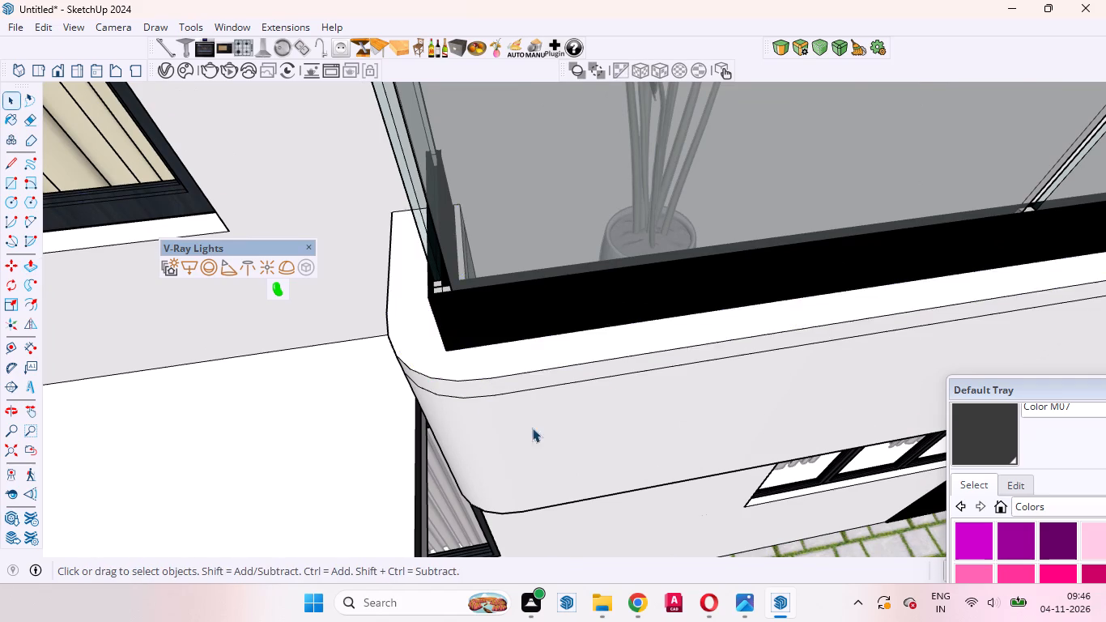
Paint the thin band along the front and porch-roof side of the small balcony's base with Color M07.
scroll(530, 428, "down", 6)
middle_click_drag(600, 469, 502, 320)
scroll(549, 176, "up", 5)
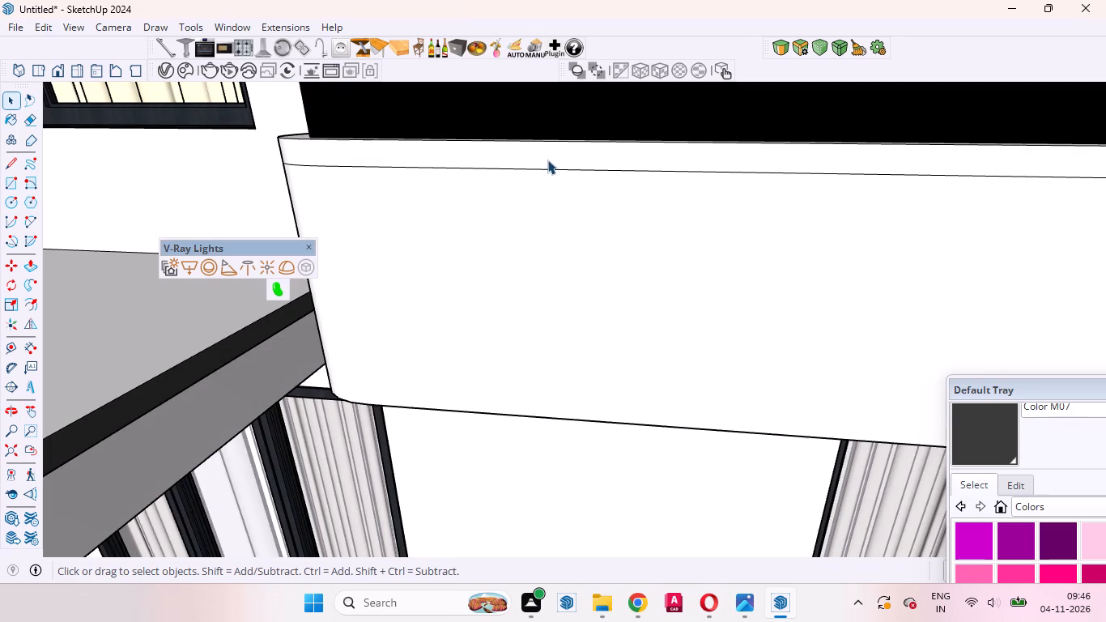
left_click(547, 160)
left_click(999, 439)
scroll(561, 194, "up", 4)
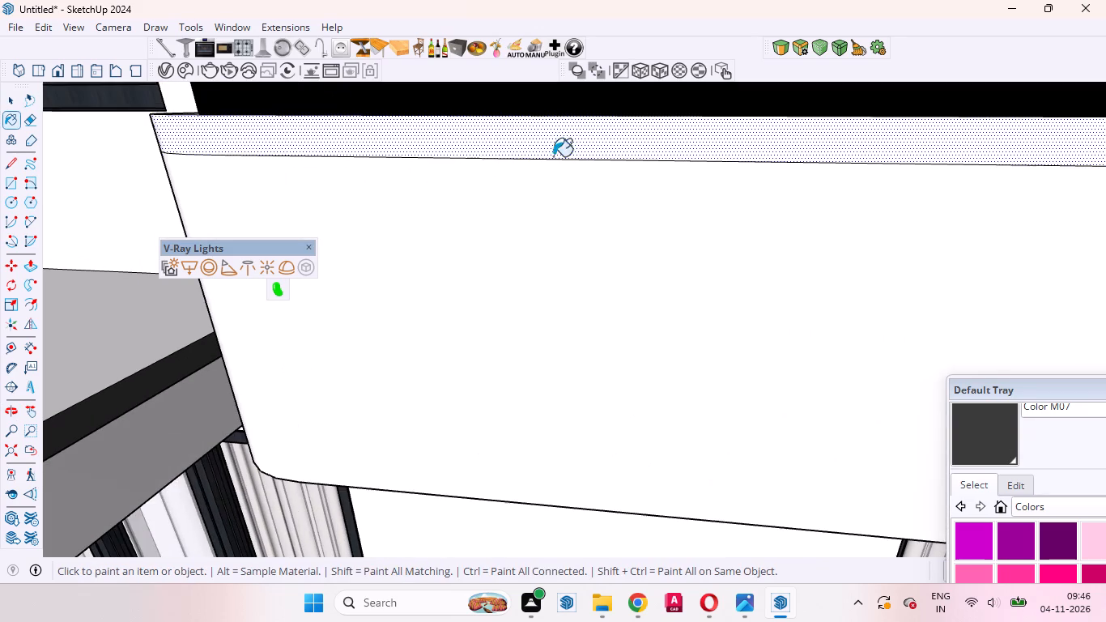
left_click(536, 144)
middle_click_drag(455, 216, 782, 291)
scroll(776, 283, "down", 8)
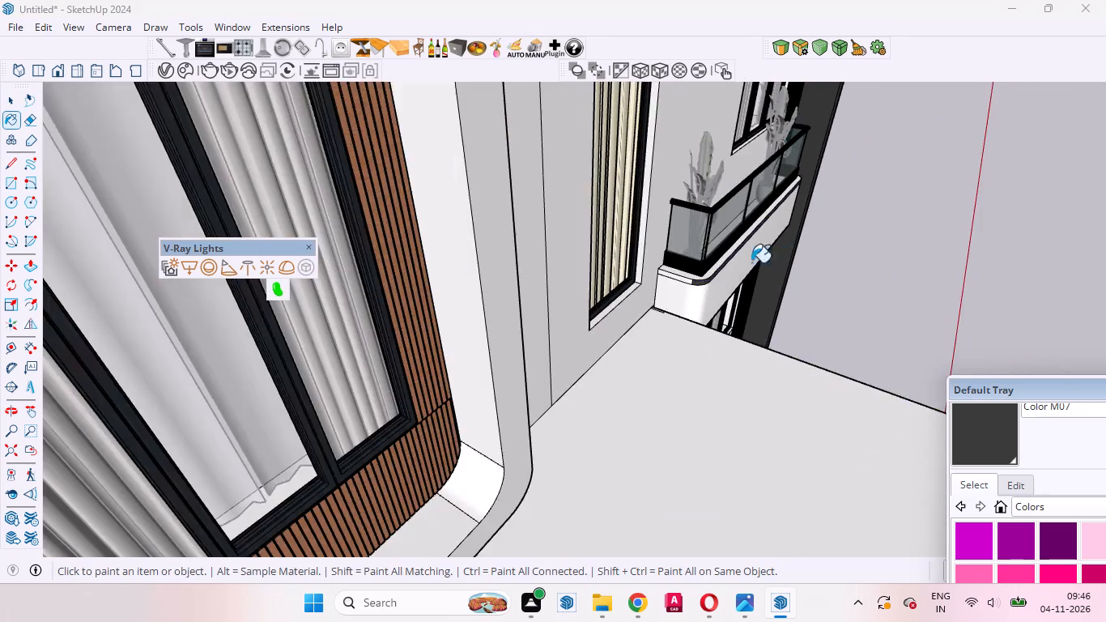
scroll(701, 263, "up", 18)
left_click(654, 279)
Delete the seam line across the balcony base's top near the timber slats, and its short stub over the side face.
middle_click_drag(731, 313, 487, 305)
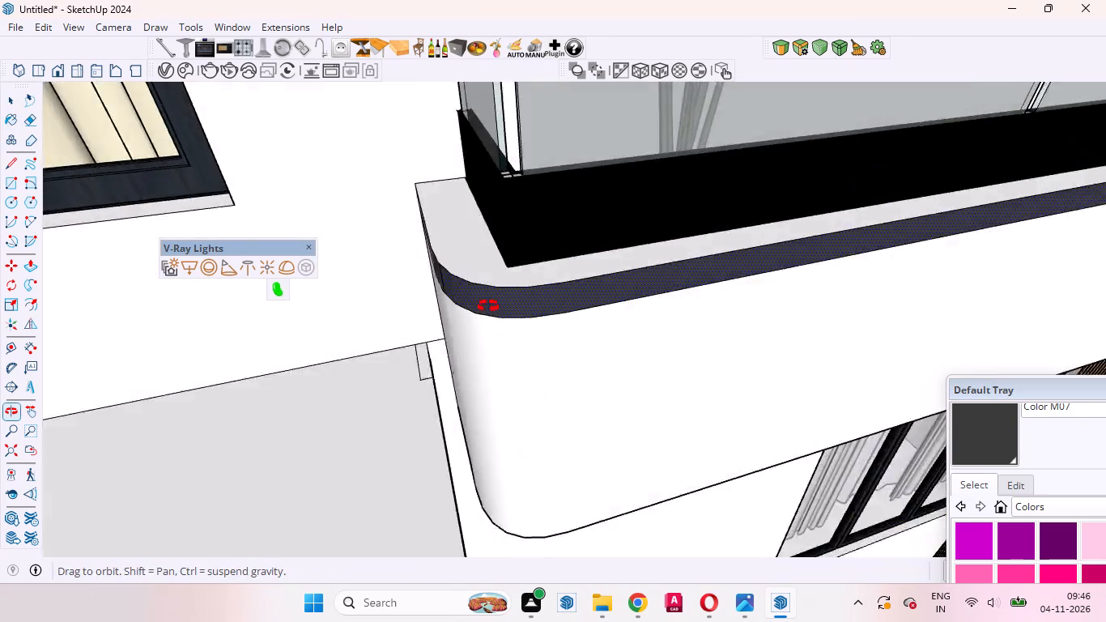
scroll(444, 280, "down", 12)
scroll(362, 283, "up", 1)
scroll(362, 283, "down", 5)
scroll(731, 236, "up", 14)
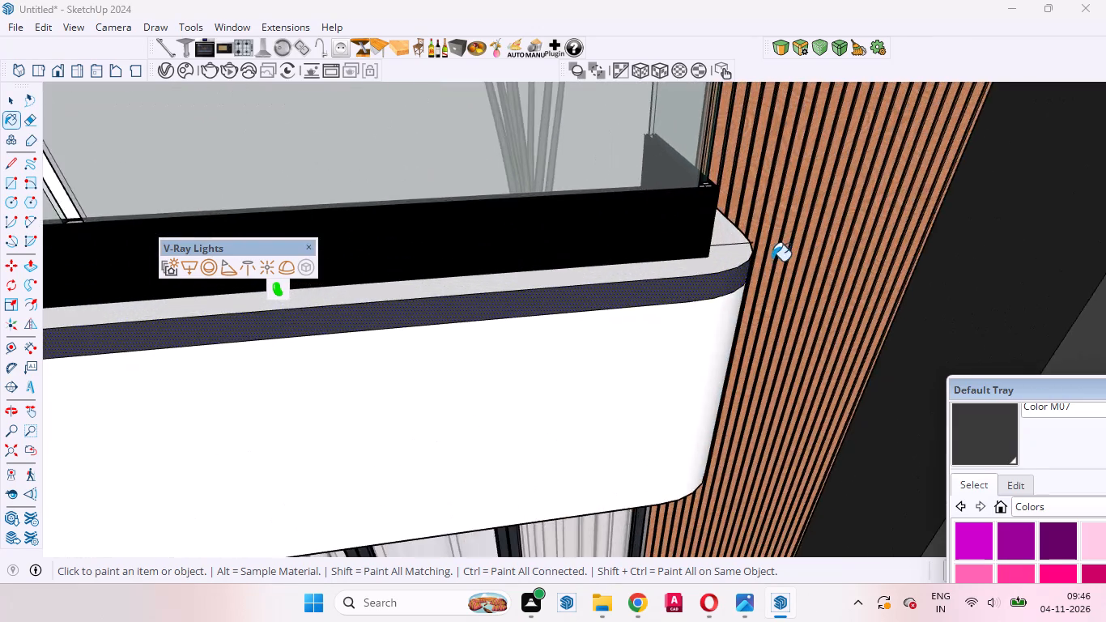
middle_click_drag(766, 270, 551, 275)
scroll(530, 254, "up", 5)
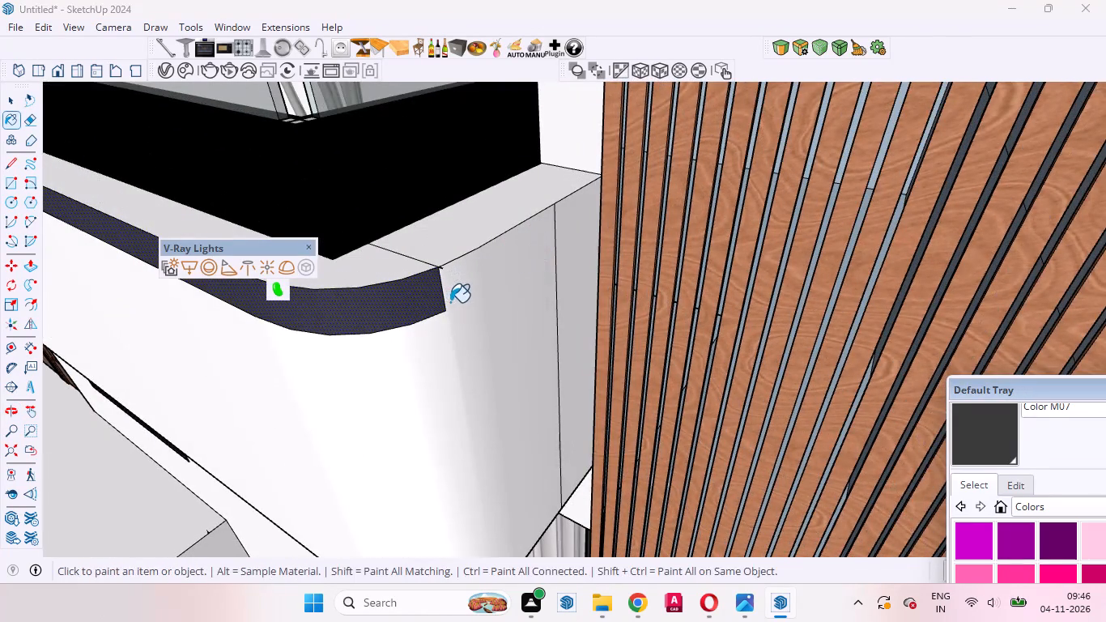
key("space")
scroll(402, 264, "up", 4)
middle_click_drag(405, 277, 433, 326)
scroll(428, 273, "up", 3)
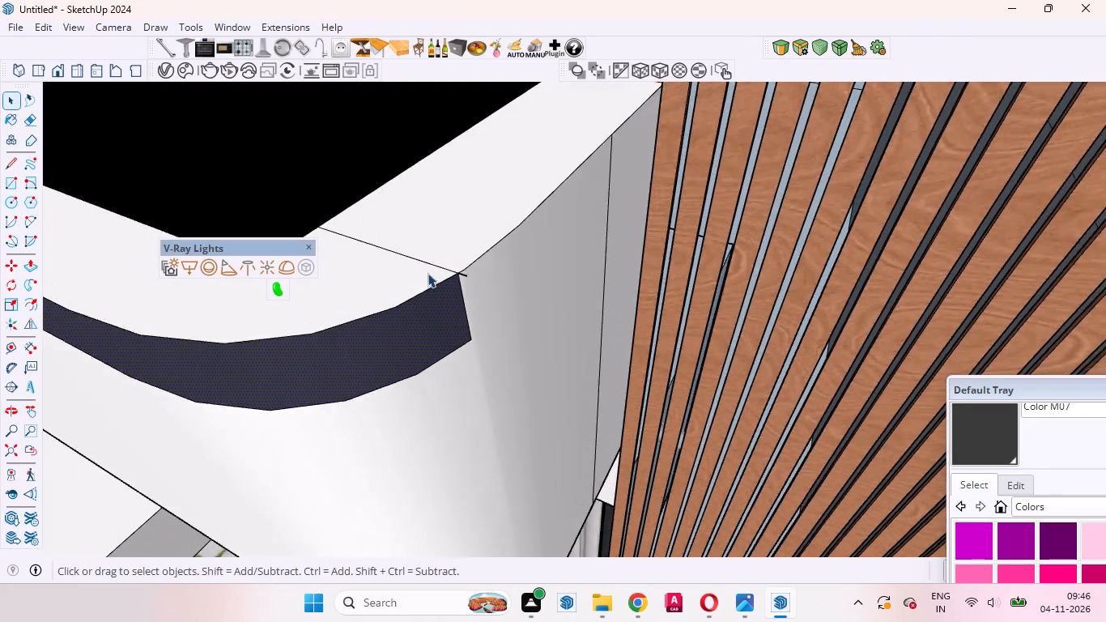
scroll(428, 273, "up", 2)
left_click(425, 262)
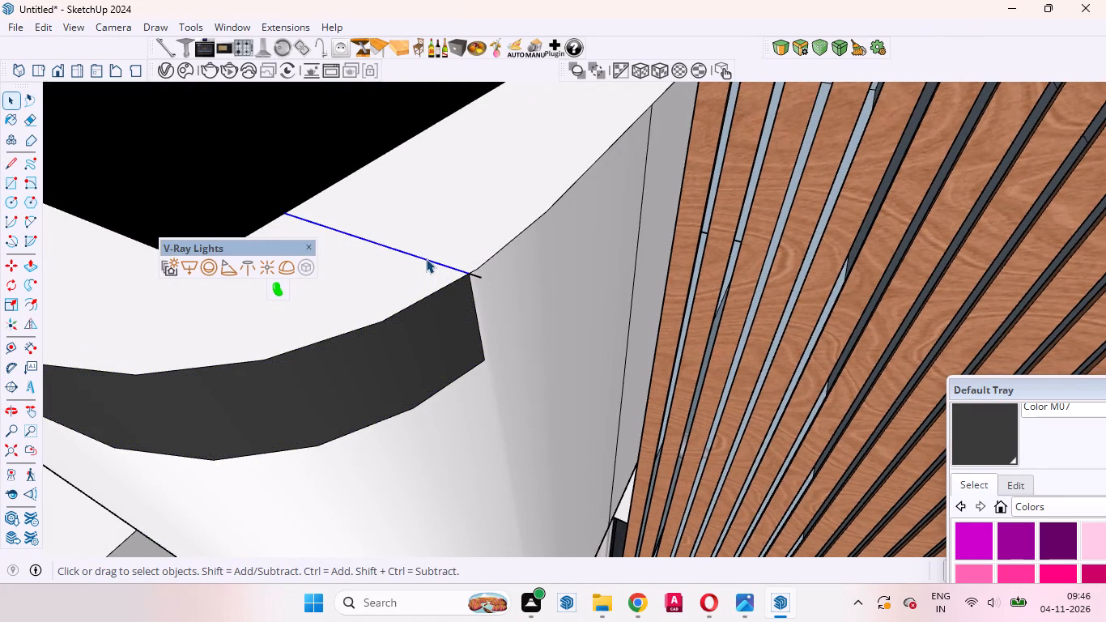
key("Delete")
left_click_drag(427, 245, 479, 302)
left_click_drag(430, 230, 510, 335)
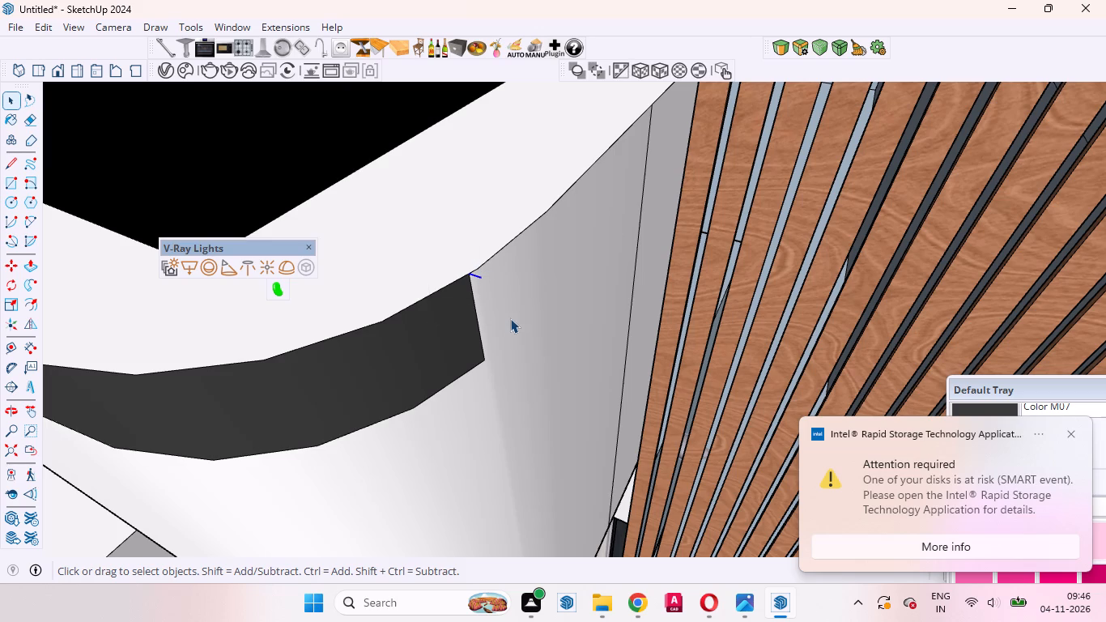
key("Delete")
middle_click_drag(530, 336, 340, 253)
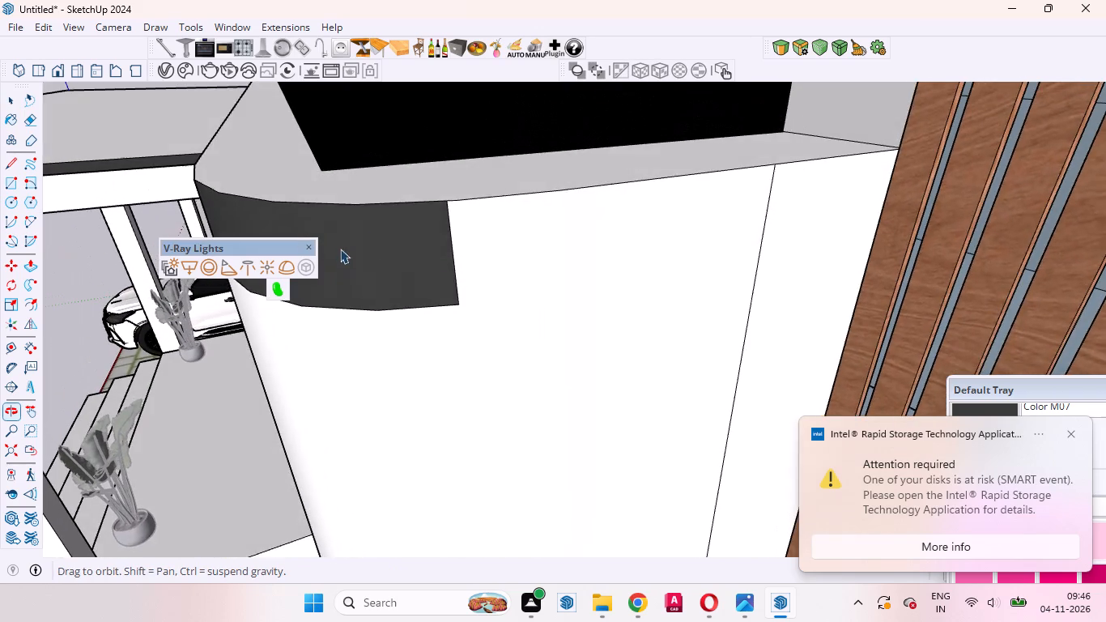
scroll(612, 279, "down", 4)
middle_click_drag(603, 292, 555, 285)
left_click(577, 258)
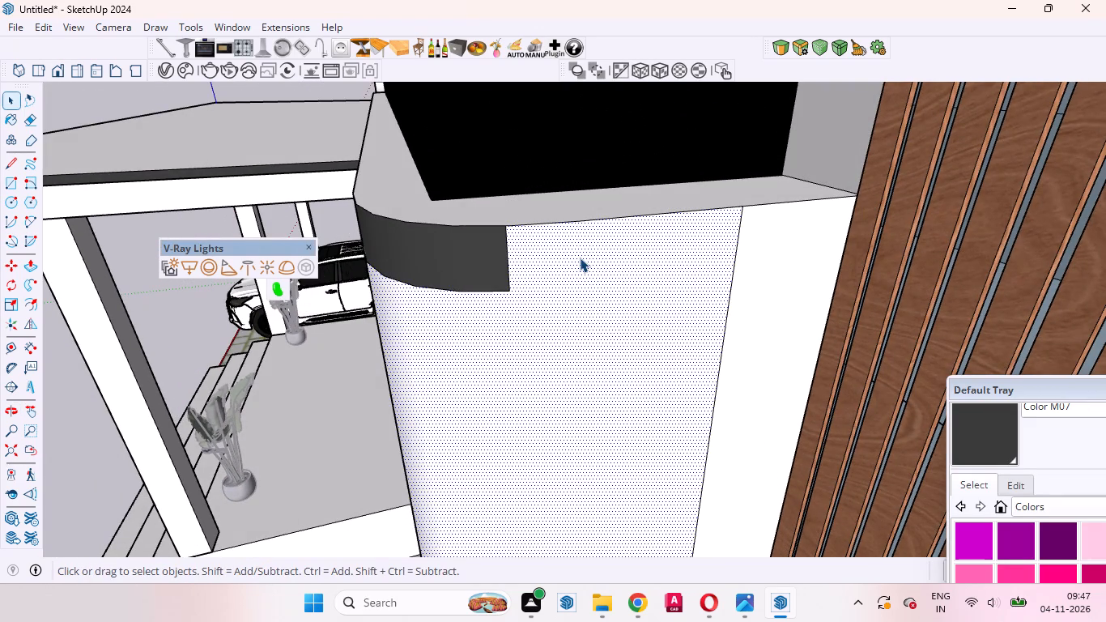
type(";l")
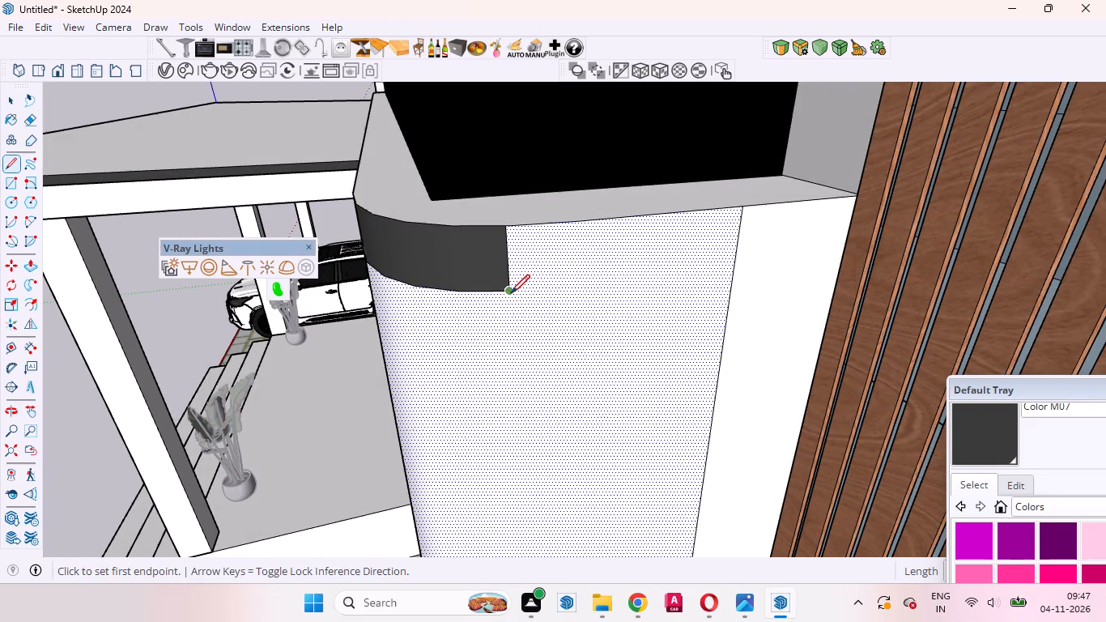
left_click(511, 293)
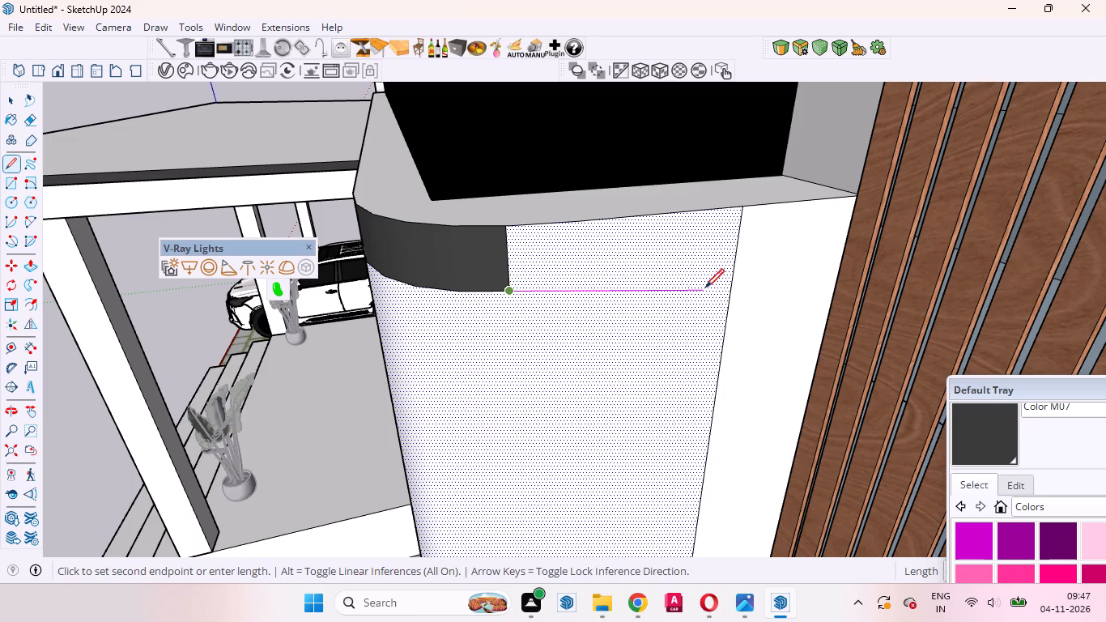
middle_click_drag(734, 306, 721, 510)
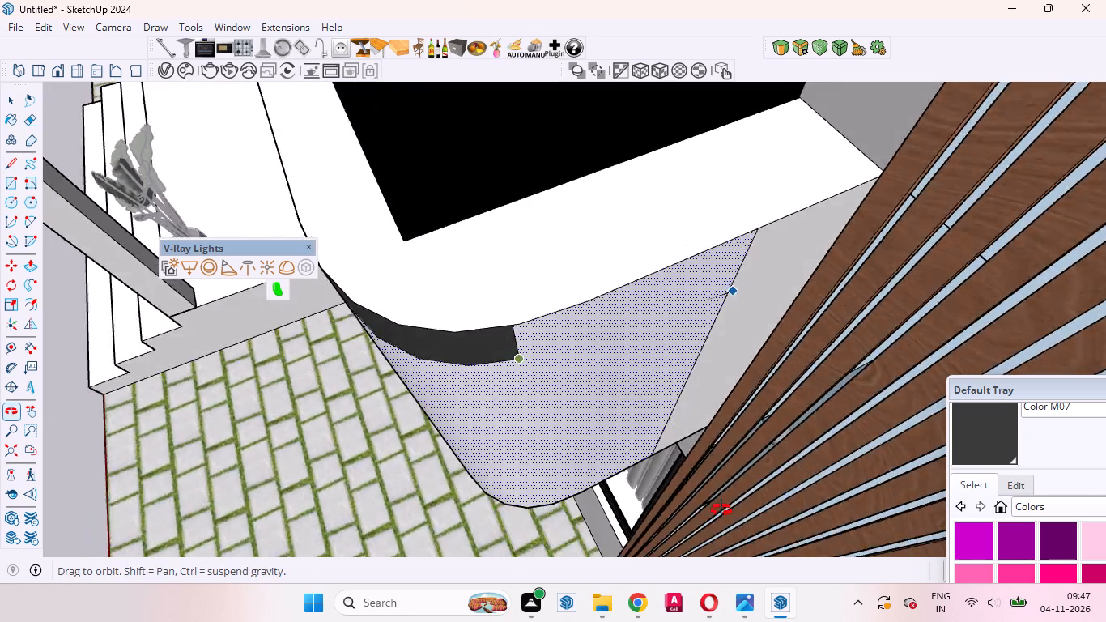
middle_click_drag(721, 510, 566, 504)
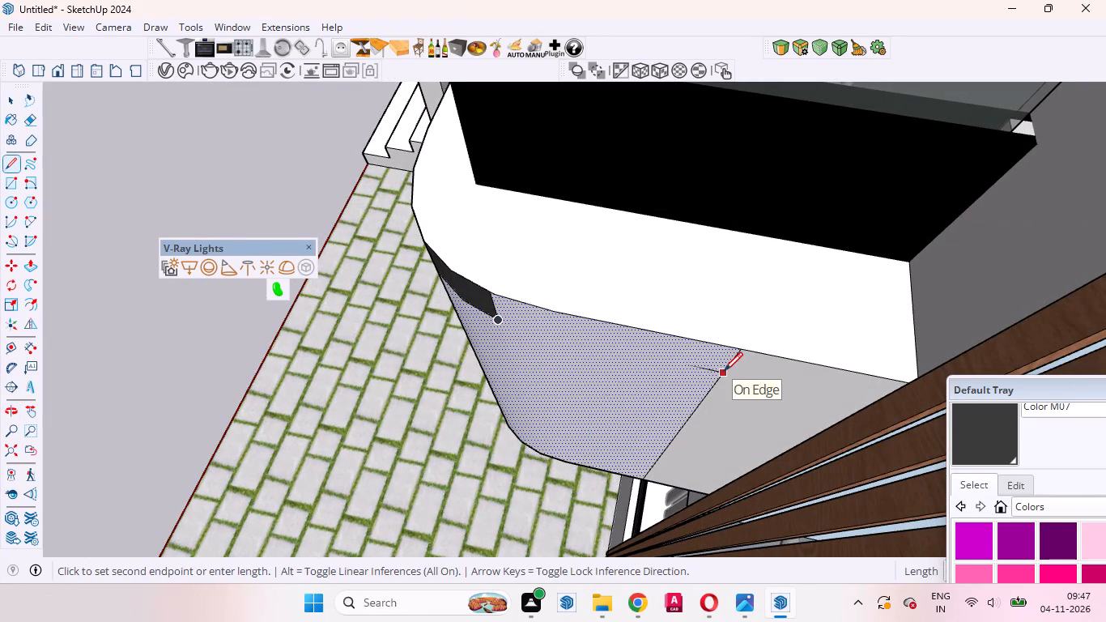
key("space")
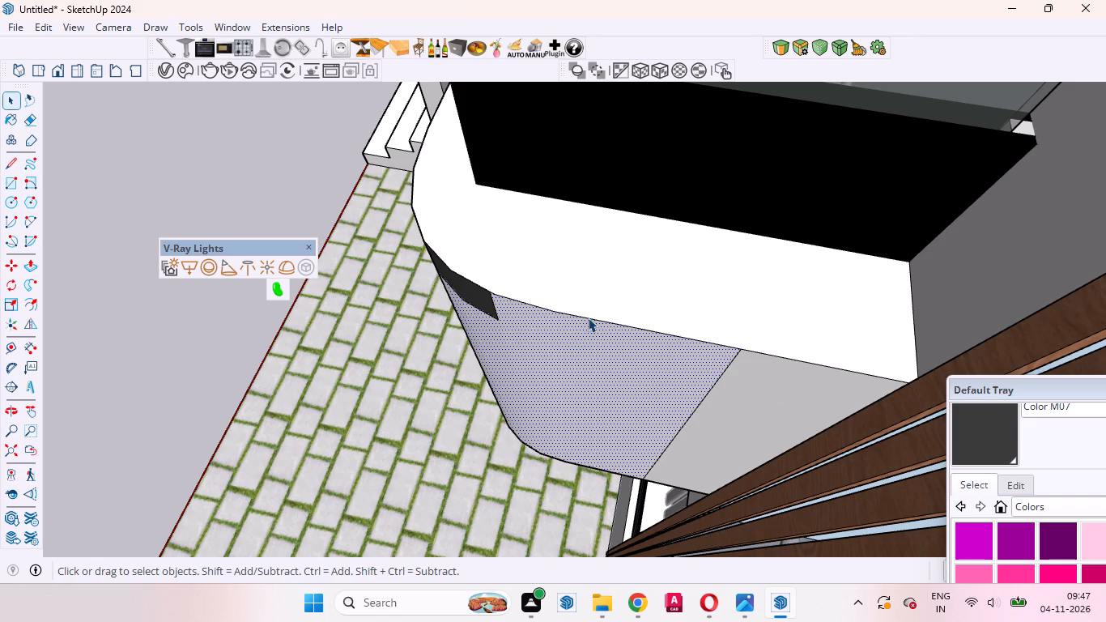
Copy the short curved top edge beside the dark band down to the band's lower corner on the slat-side face.
left_click(589, 319)
left_click(542, 308)
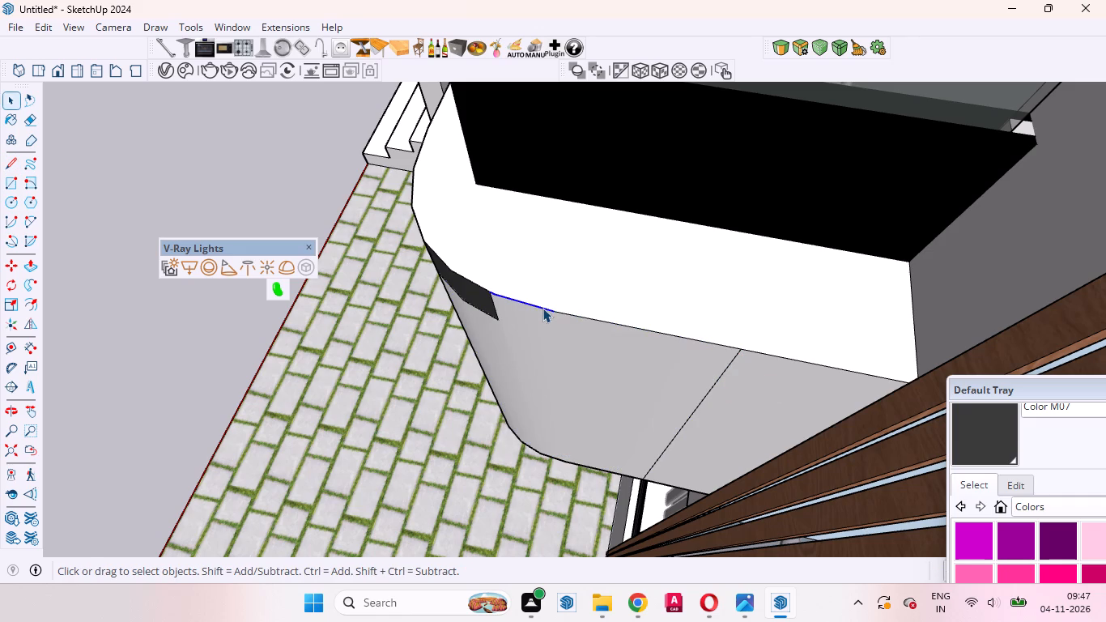
key("m")
scroll(506, 313, "up", 5)
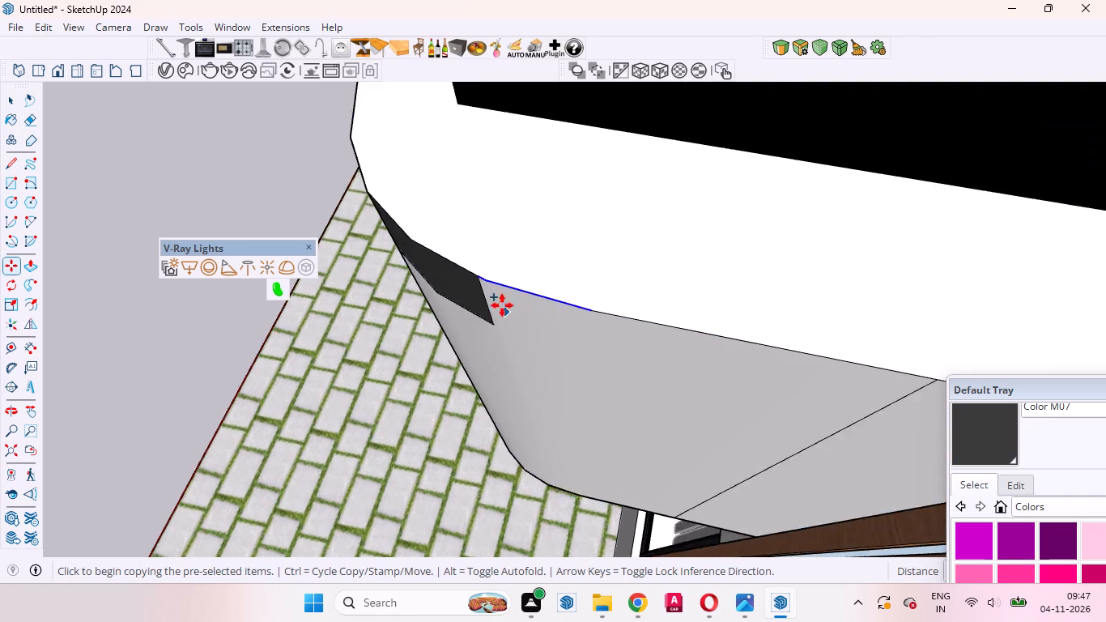
scroll(502, 305, "up", 4)
left_click(469, 265)
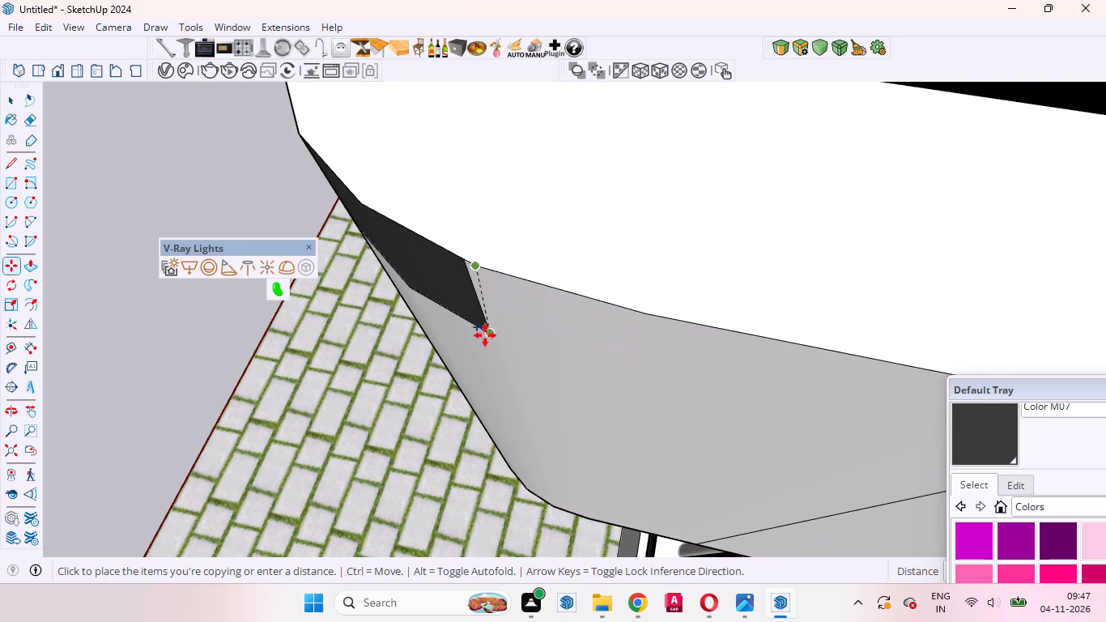
left_click(496, 337)
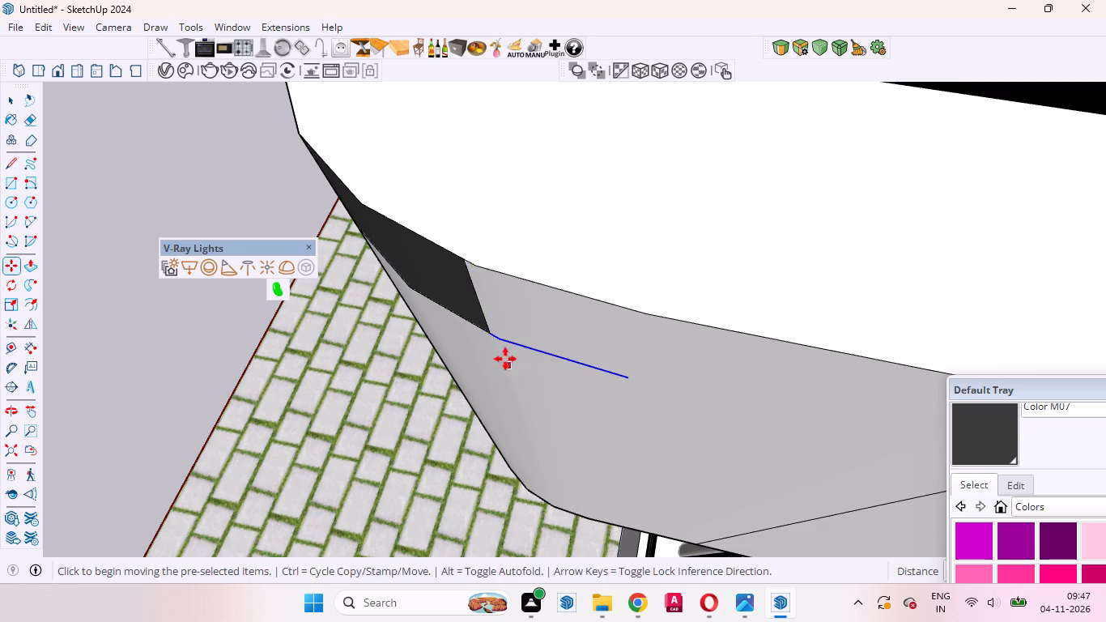
Copy the adjoining straight top edge down to continue the band's lower line up to the vertical seam on the slat-side face.
middle_click_drag(505, 358, 555, 260)
scroll(582, 260, "up", 1)
key("space")
left_click(715, 236)
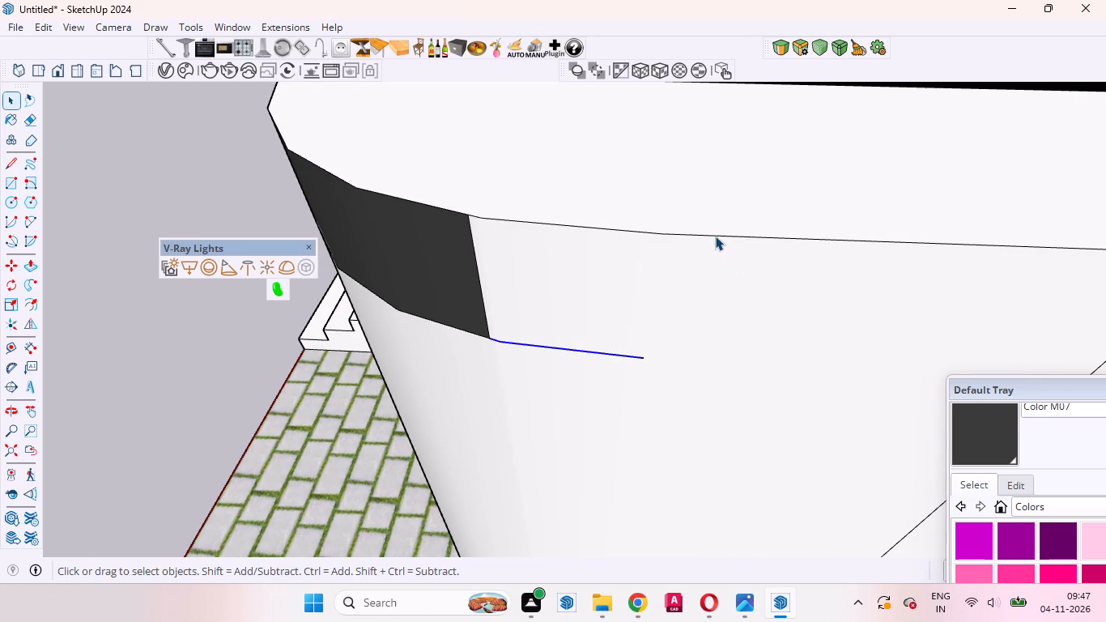
key("m")
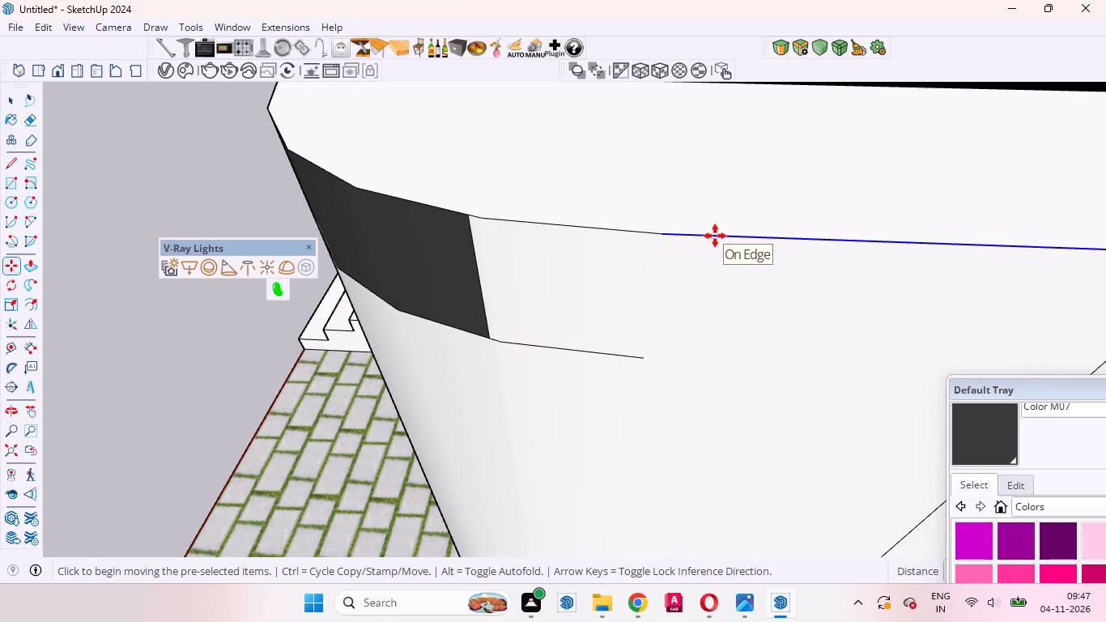
left_click(715, 236)
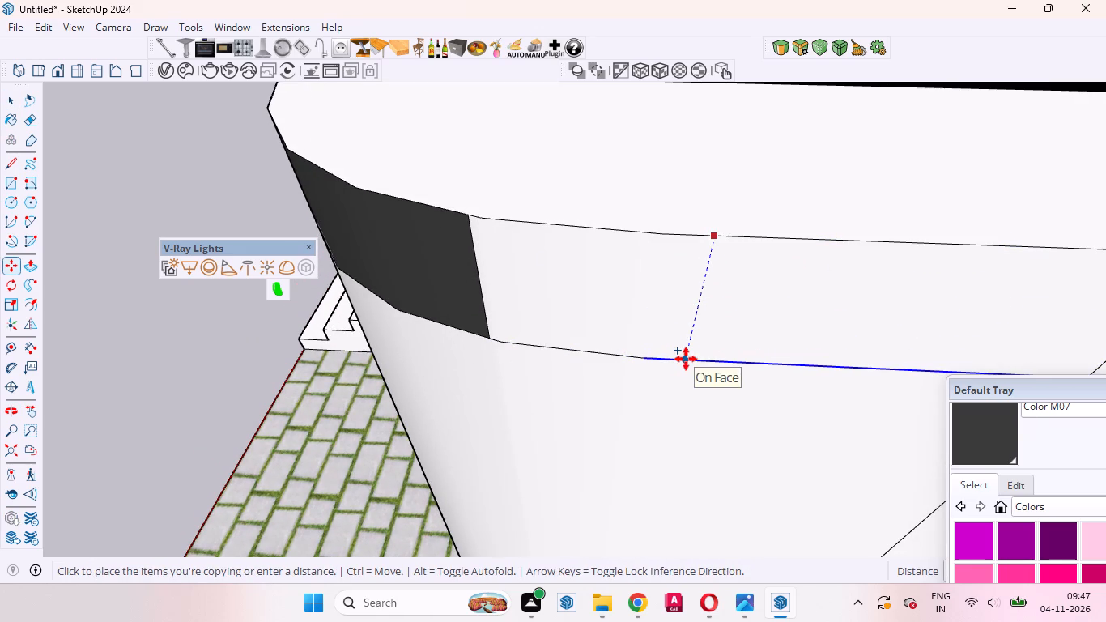
left_click(686, 359)
key("space")
left_click(713, 294)
Copy the top edge between the vertical seam and the timber slats straight down to extend the band's lower line on the slat-side face.
scroll(593, 319, "down", 8)
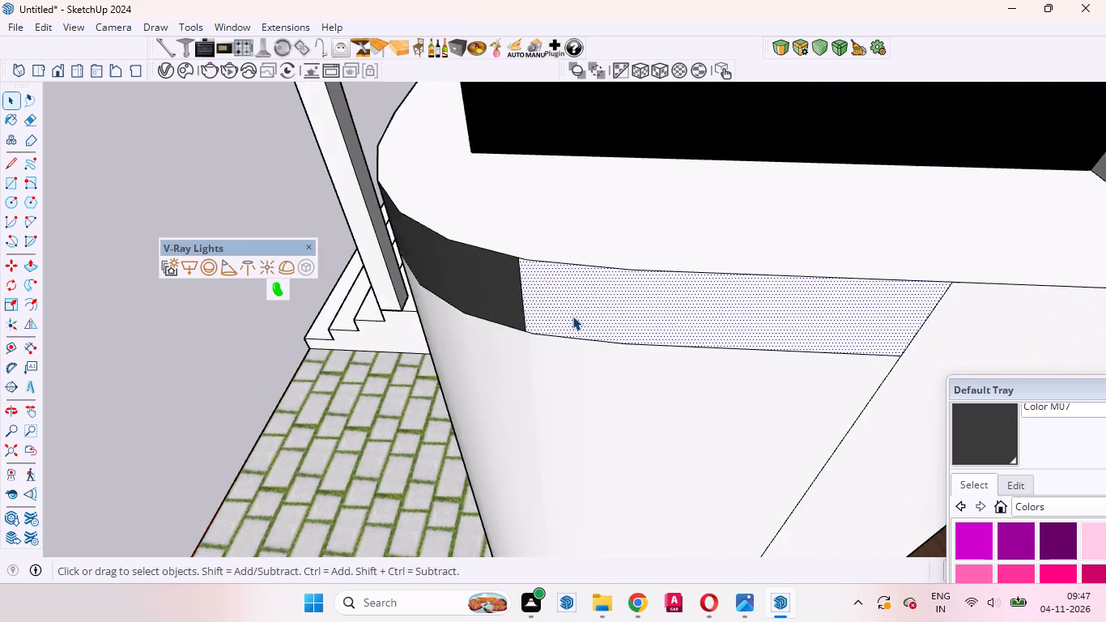
scroll(572, 316, "down", 4)
scroll(854, 313, "up", 4)
middle_click_drag(815, 342, 757, 296)
scroll(833, 296, "up", 4)
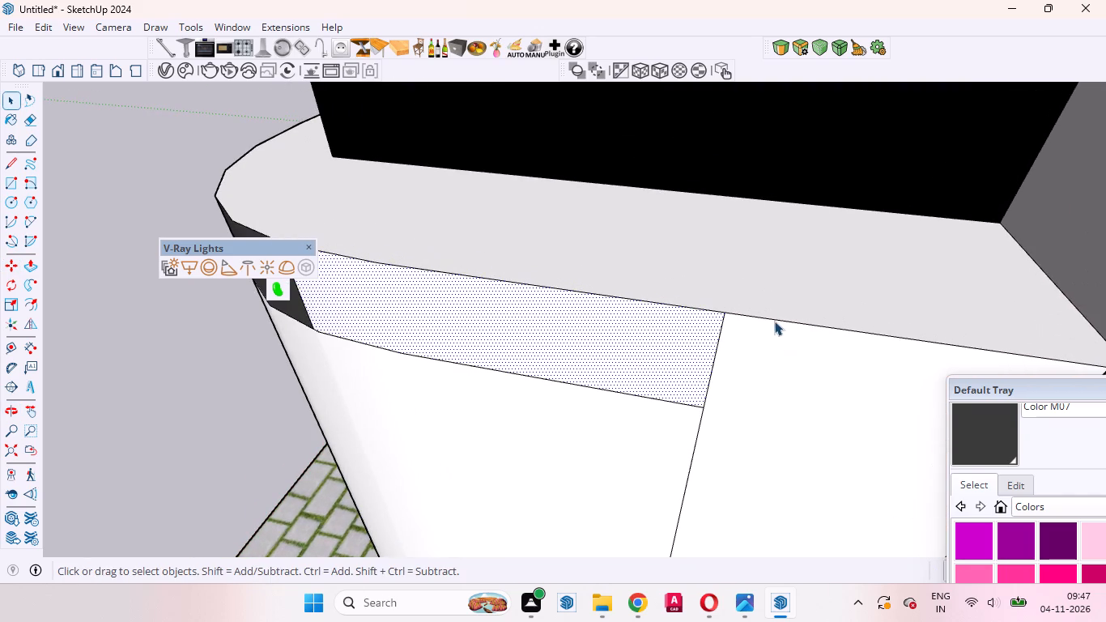
left_click(755, 316)
key("m")
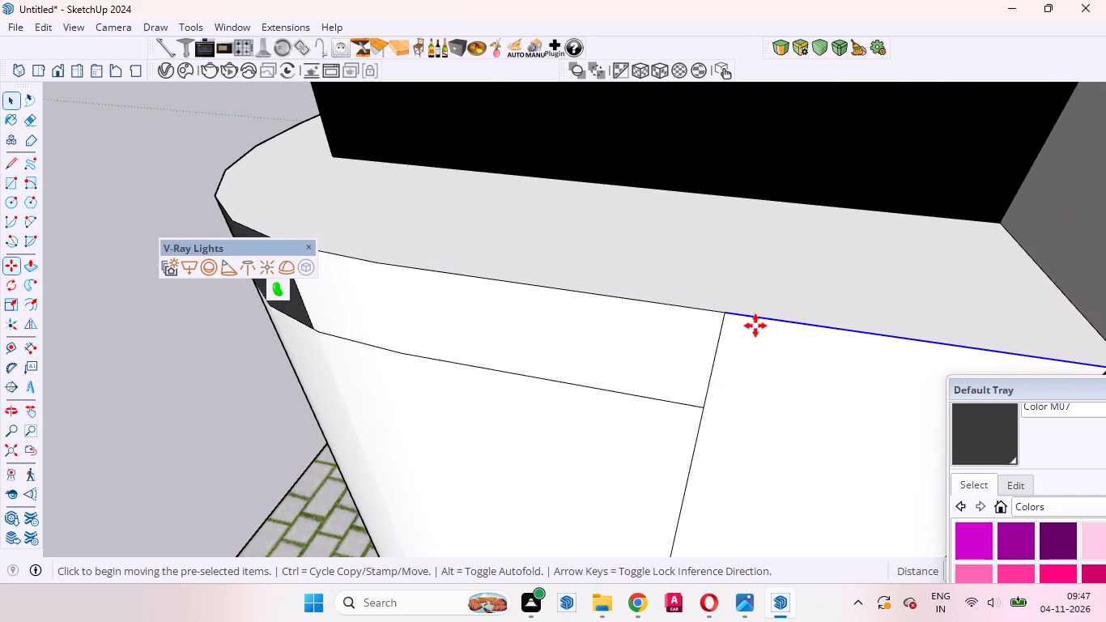
left_click(757, 326)
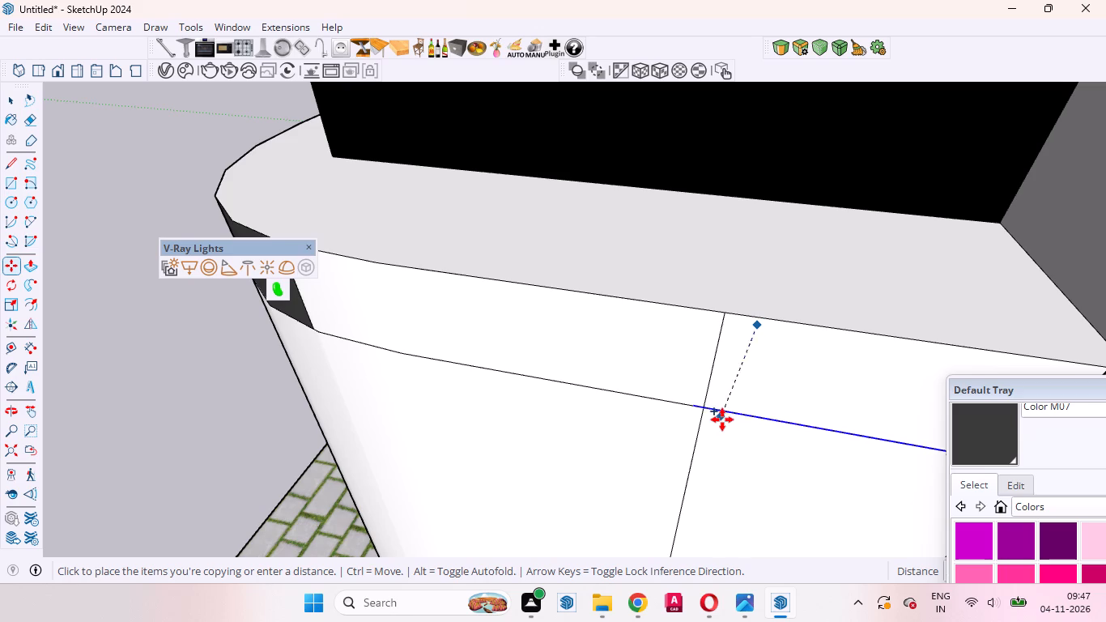
scroll(725, 420, "up", 16)
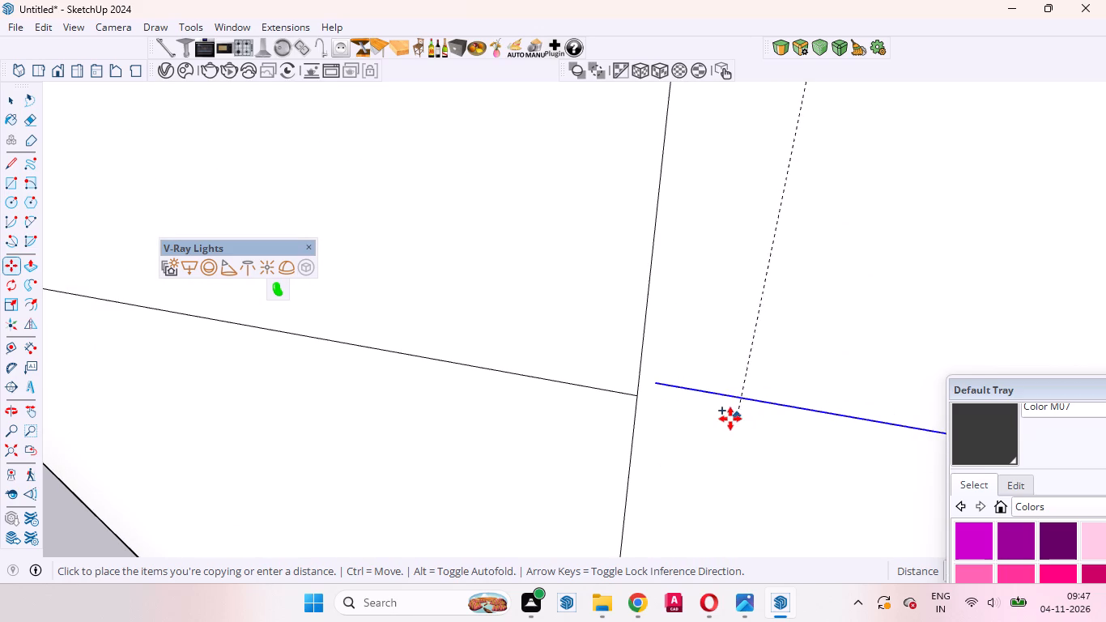
key("Up")
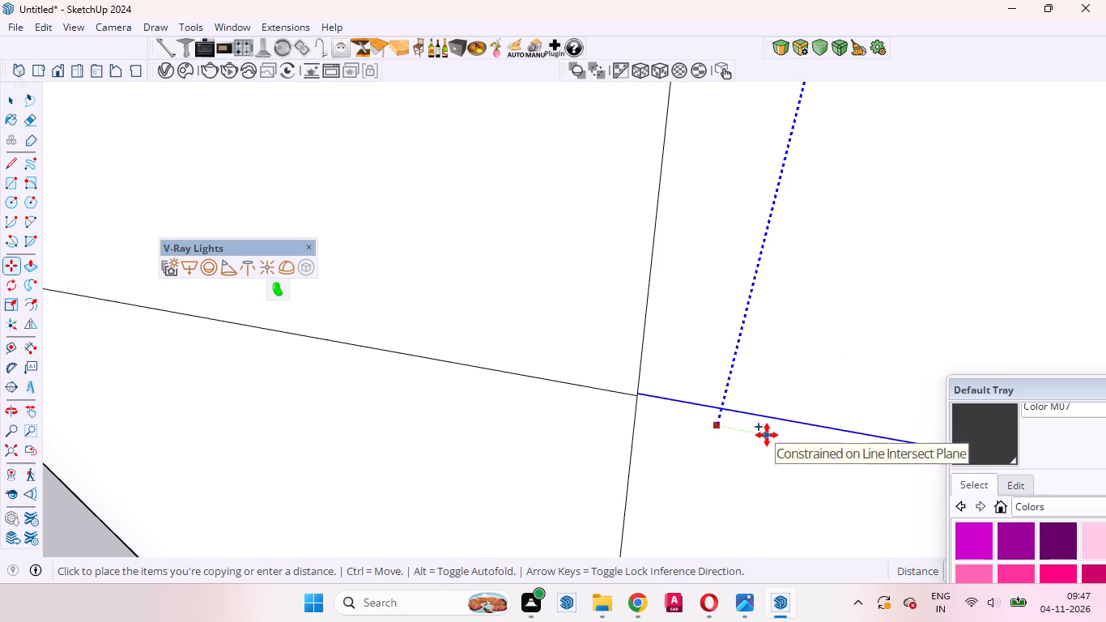
scroll(761, 430, "up", 10)
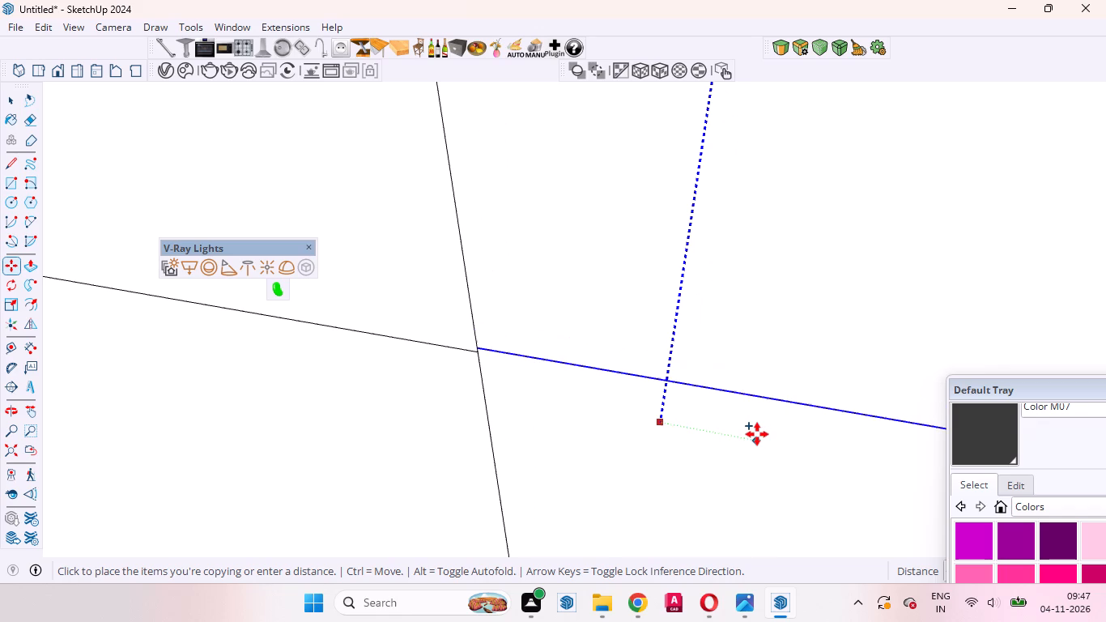
left_click(756, 440)
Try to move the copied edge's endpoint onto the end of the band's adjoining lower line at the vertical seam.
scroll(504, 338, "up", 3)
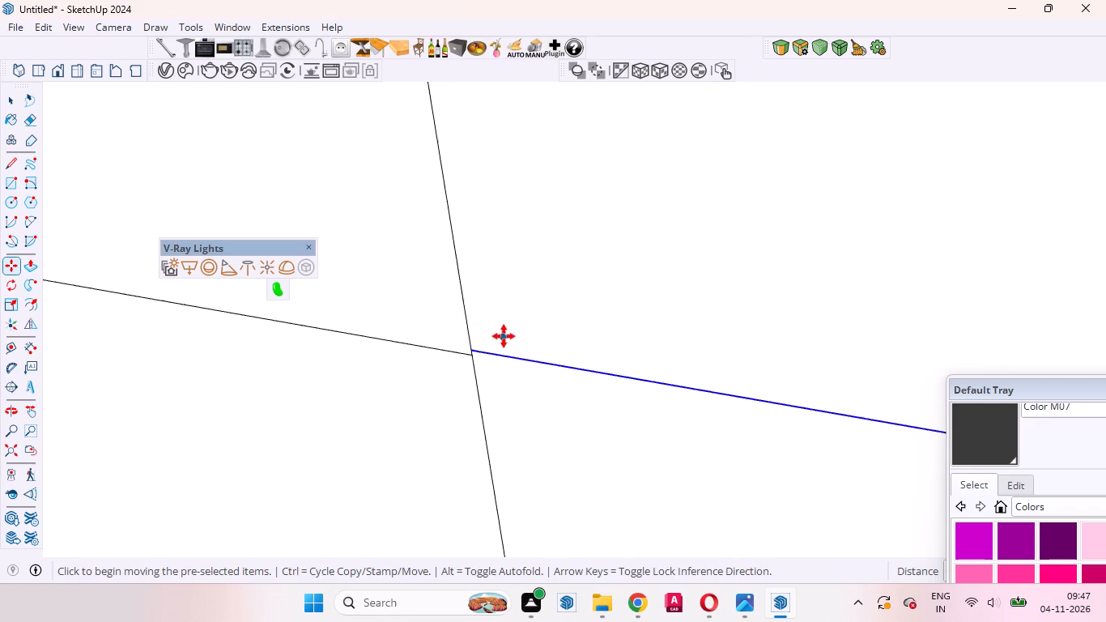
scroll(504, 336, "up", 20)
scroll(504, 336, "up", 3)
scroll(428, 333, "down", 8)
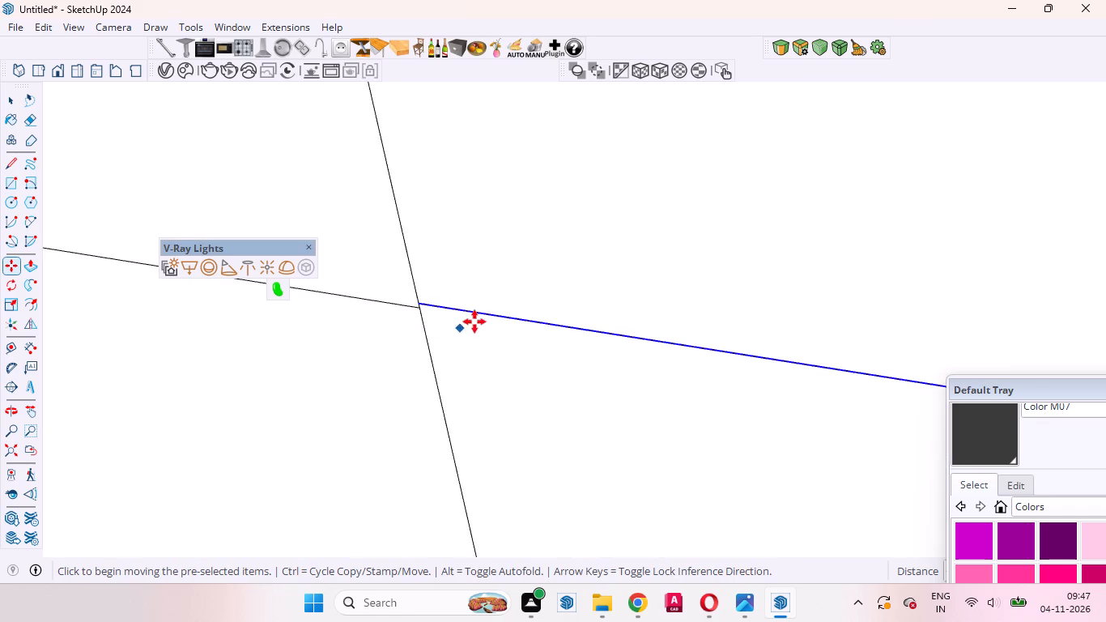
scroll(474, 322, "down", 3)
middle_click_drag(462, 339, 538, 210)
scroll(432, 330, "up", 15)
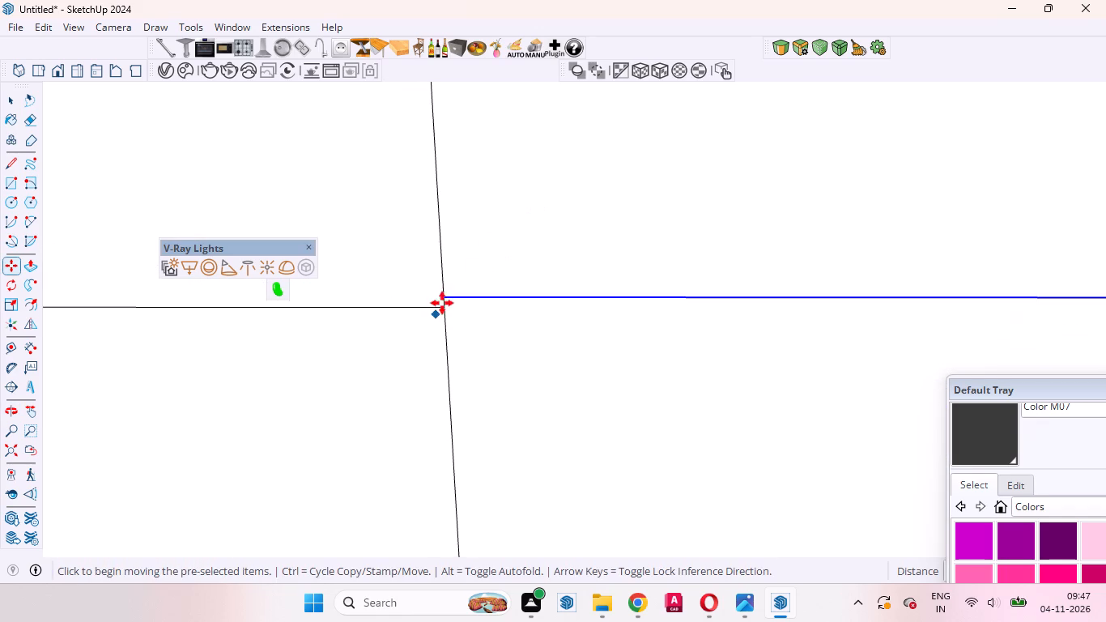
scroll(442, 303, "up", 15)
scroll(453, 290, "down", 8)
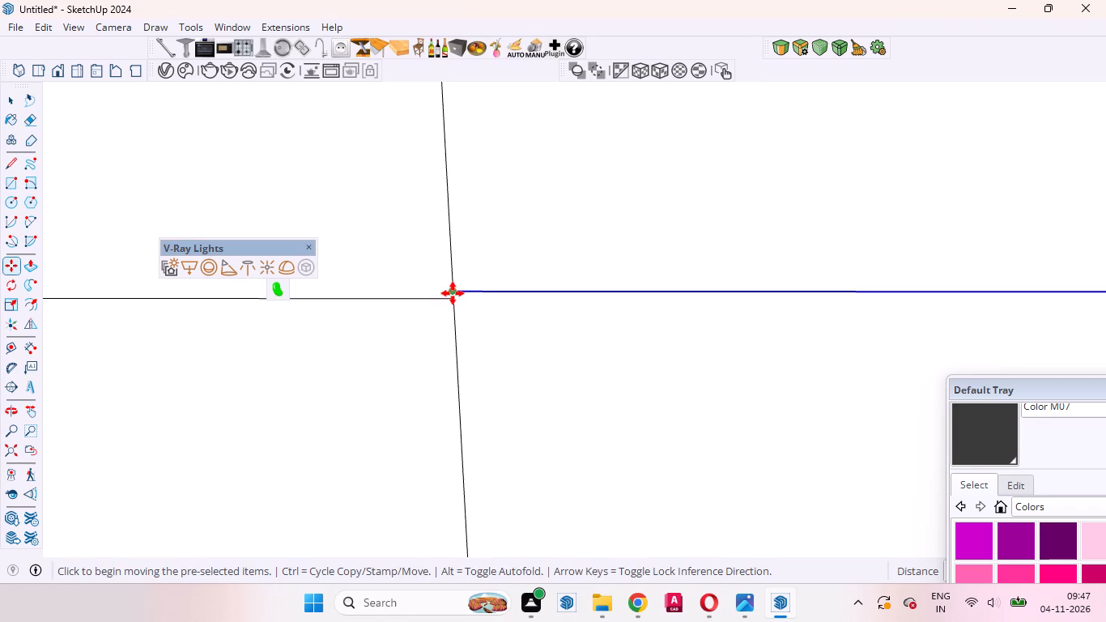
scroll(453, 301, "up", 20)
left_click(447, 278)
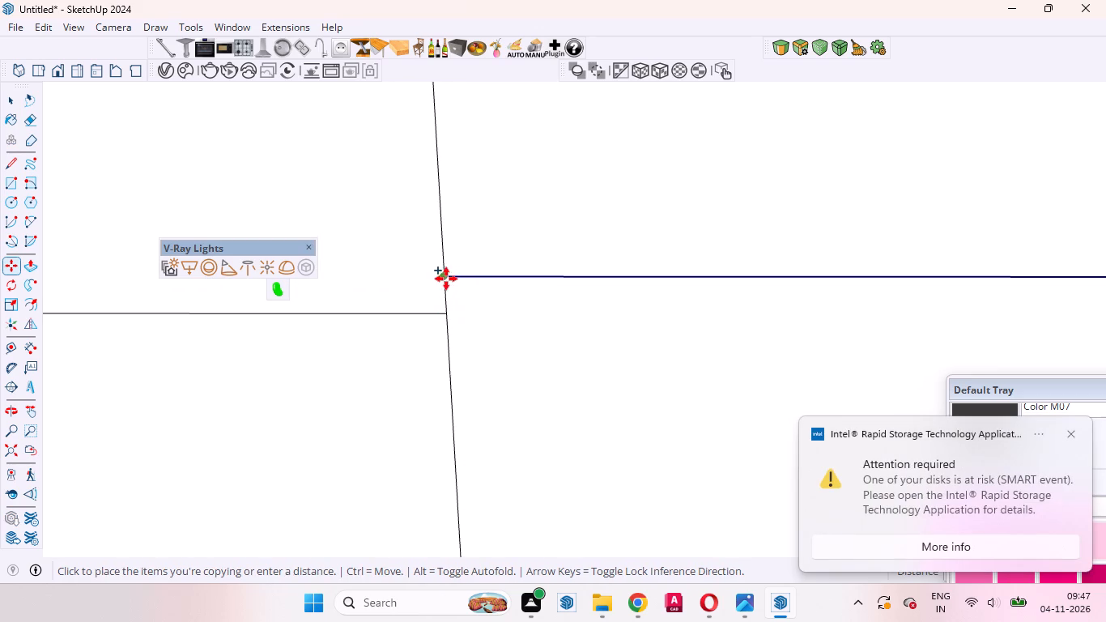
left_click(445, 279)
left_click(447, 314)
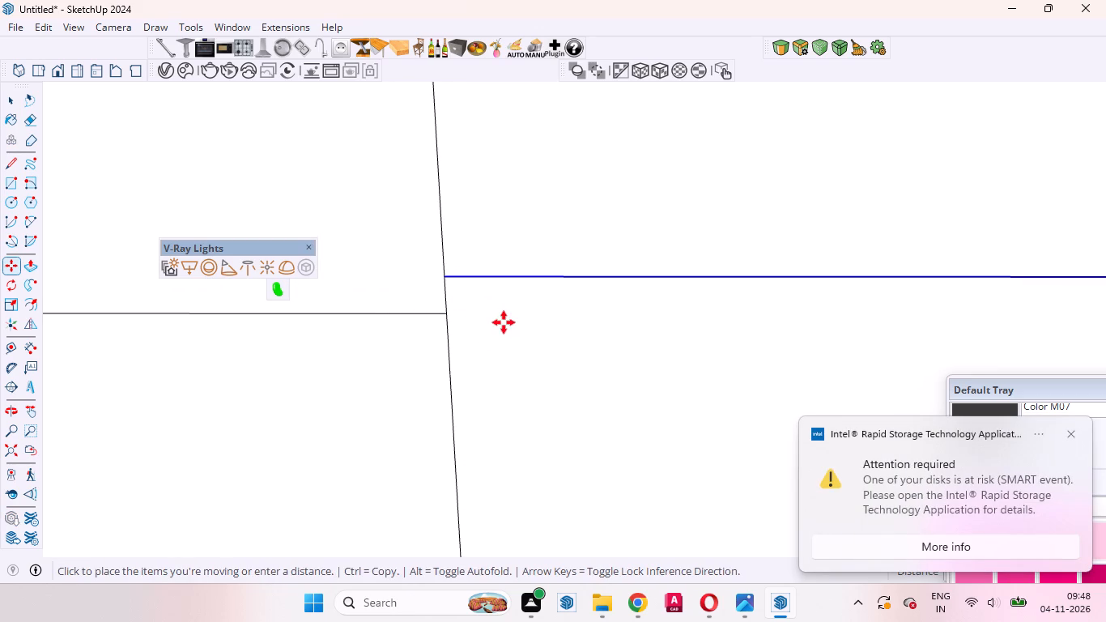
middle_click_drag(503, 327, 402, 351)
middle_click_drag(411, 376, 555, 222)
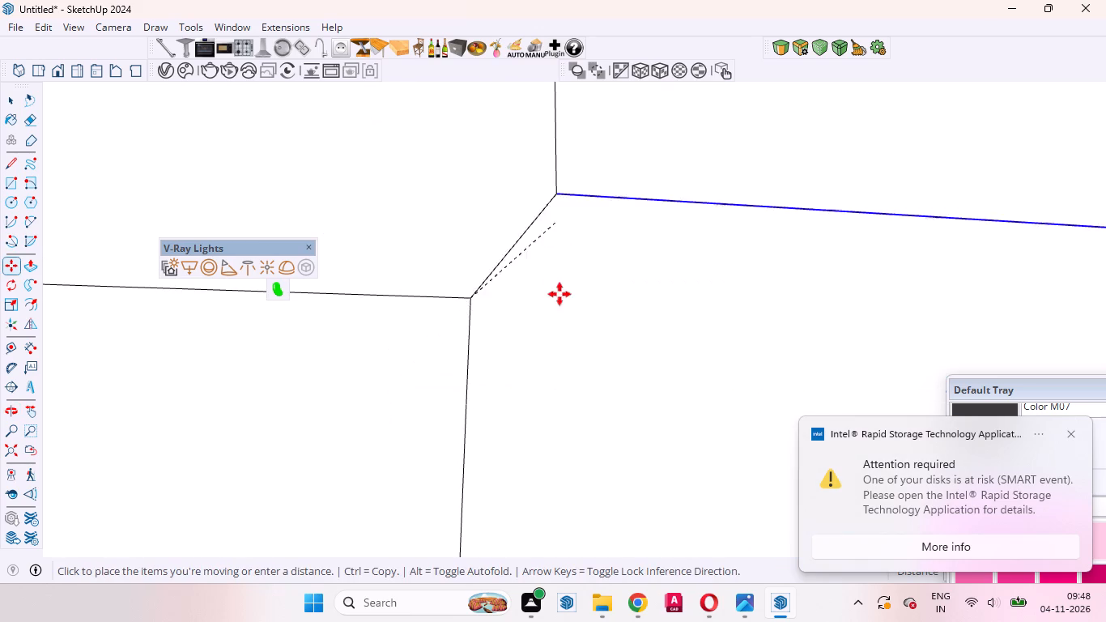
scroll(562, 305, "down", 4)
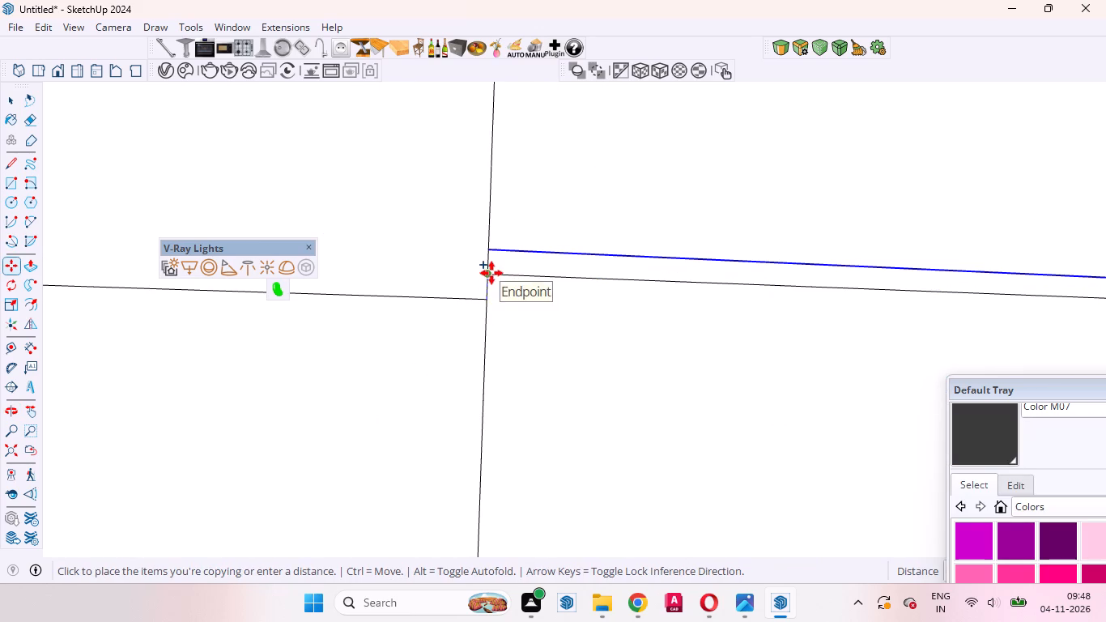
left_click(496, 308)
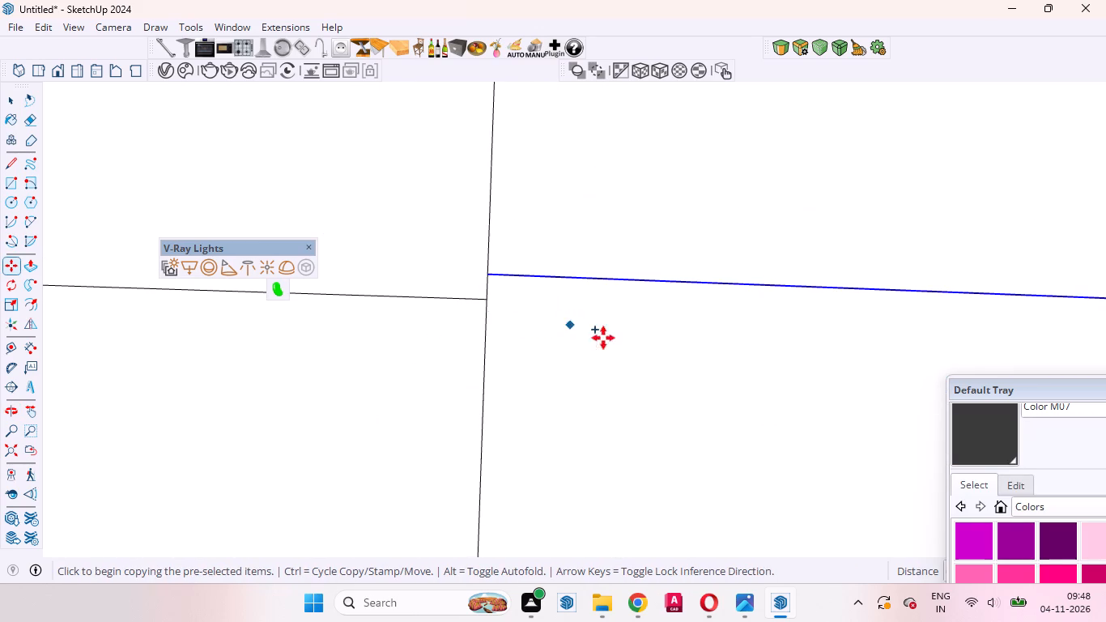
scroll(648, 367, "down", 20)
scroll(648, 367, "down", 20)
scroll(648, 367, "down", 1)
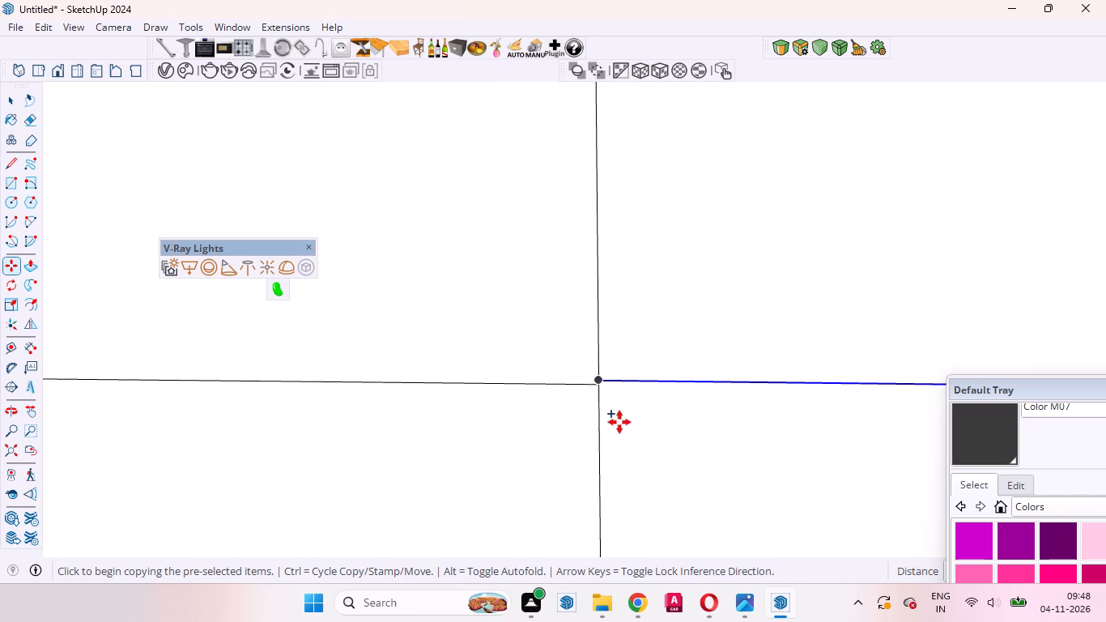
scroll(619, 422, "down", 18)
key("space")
Paint the two remaining band faces on the balcony base's slat side, up to the timber slats, with Color M07.
scroll(810, 474, "down", 3)
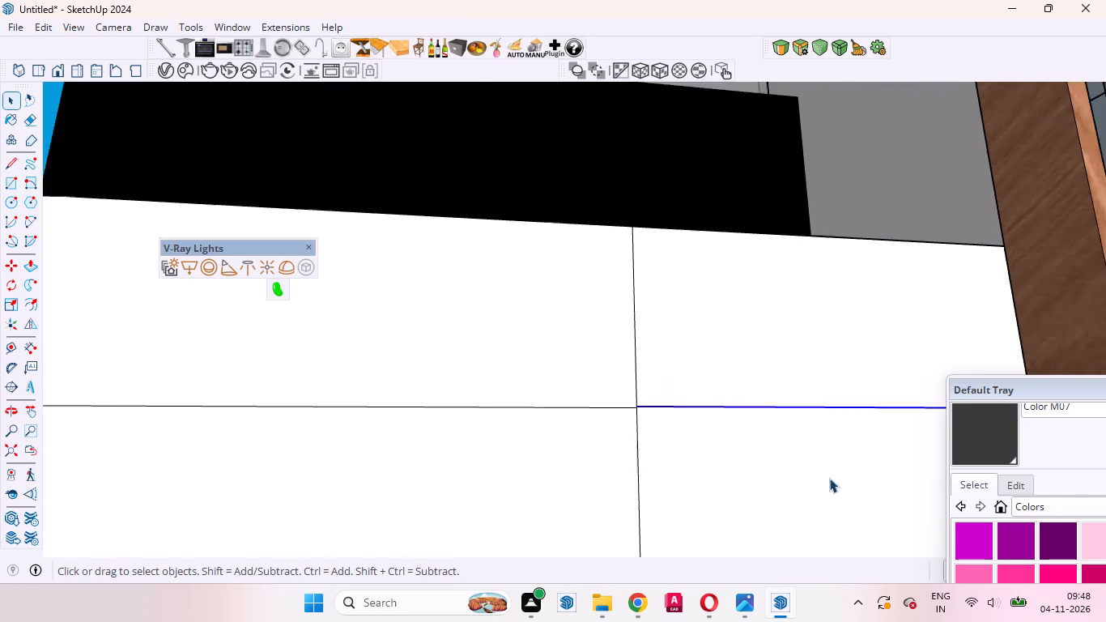
scroll(829, 478, "down", 9)
middle_click_drag(602, 444, 847, 616)
scroll(675, 449, "down", 8)
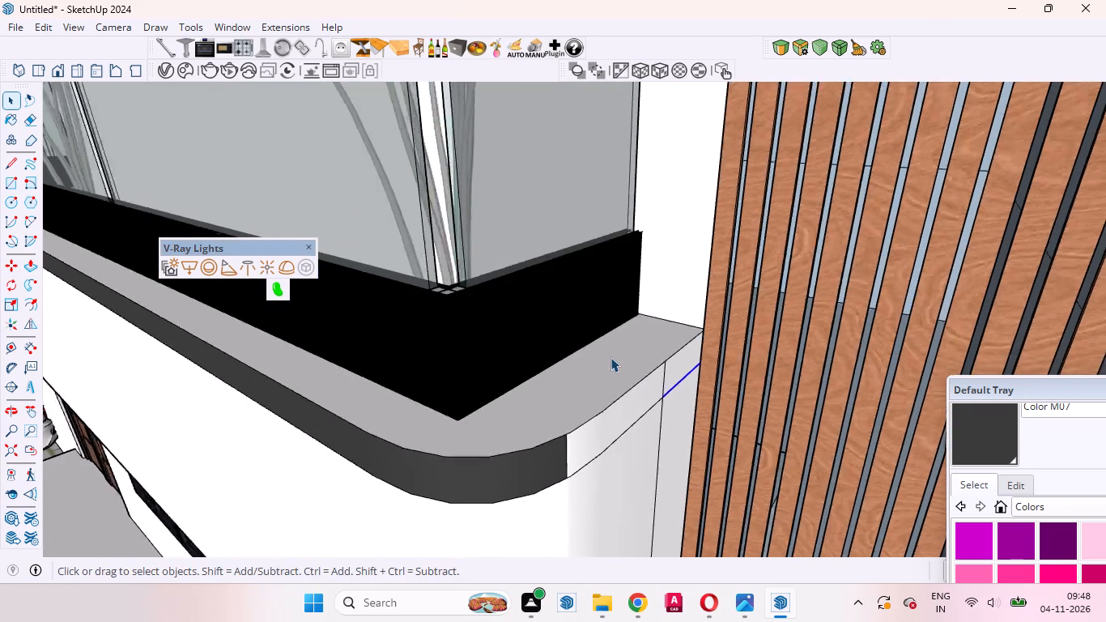
scroll(610, 357, "down", 1)
left_click(985, 450)
scroll(570, 420, "up", 11)
left_click(629, 411)
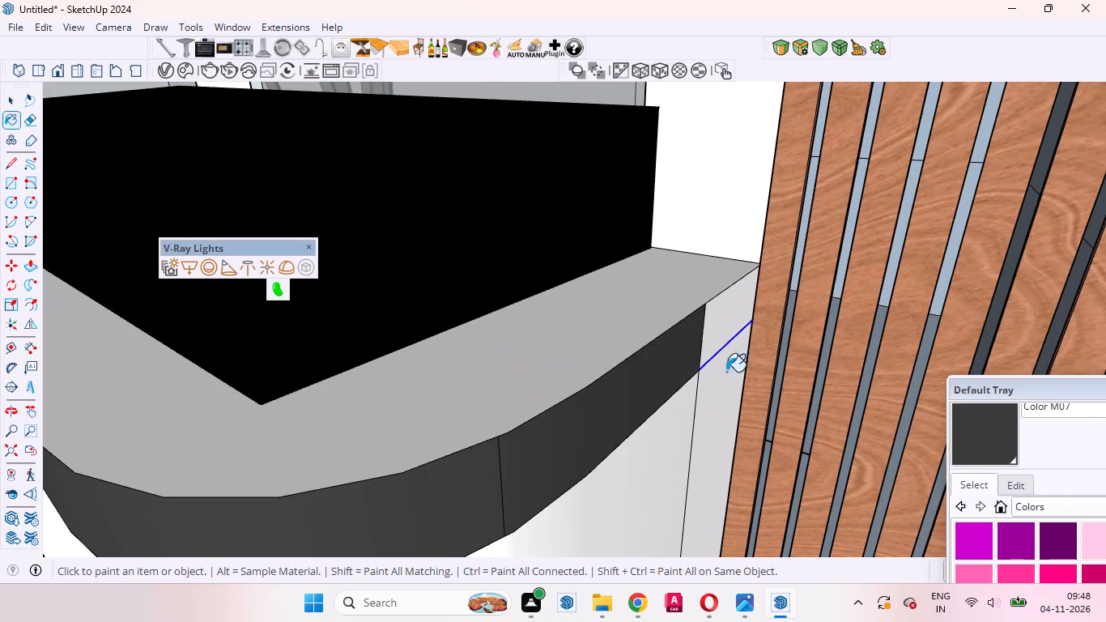
left_click(724, 326)
middle_click_drag(741, 378, 770, 313)
scroll(770, 315, "up", 1)
key("space")
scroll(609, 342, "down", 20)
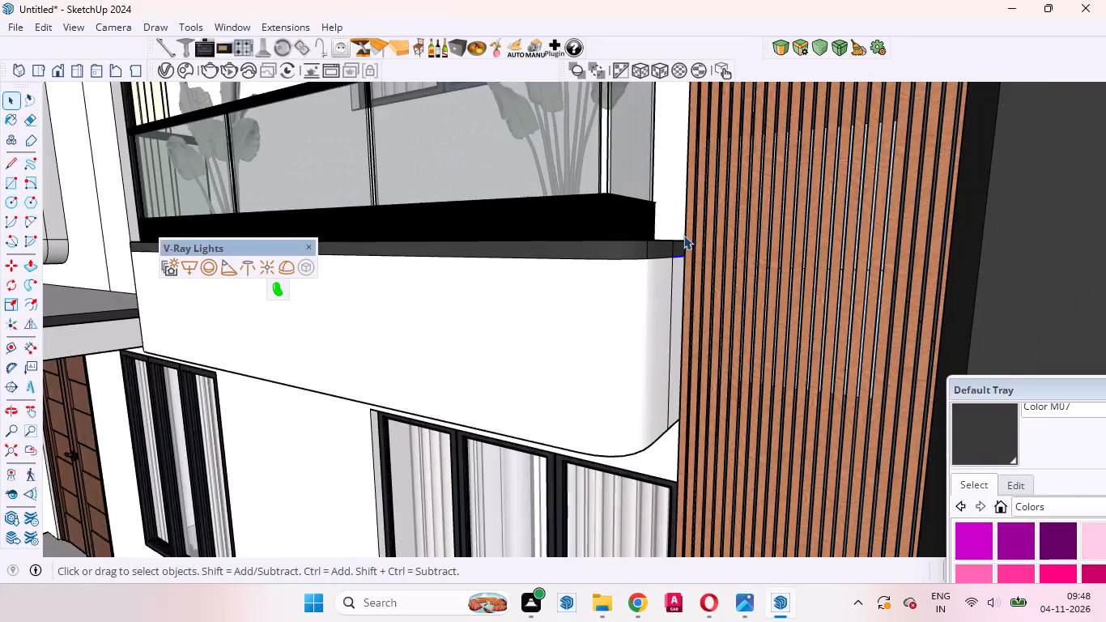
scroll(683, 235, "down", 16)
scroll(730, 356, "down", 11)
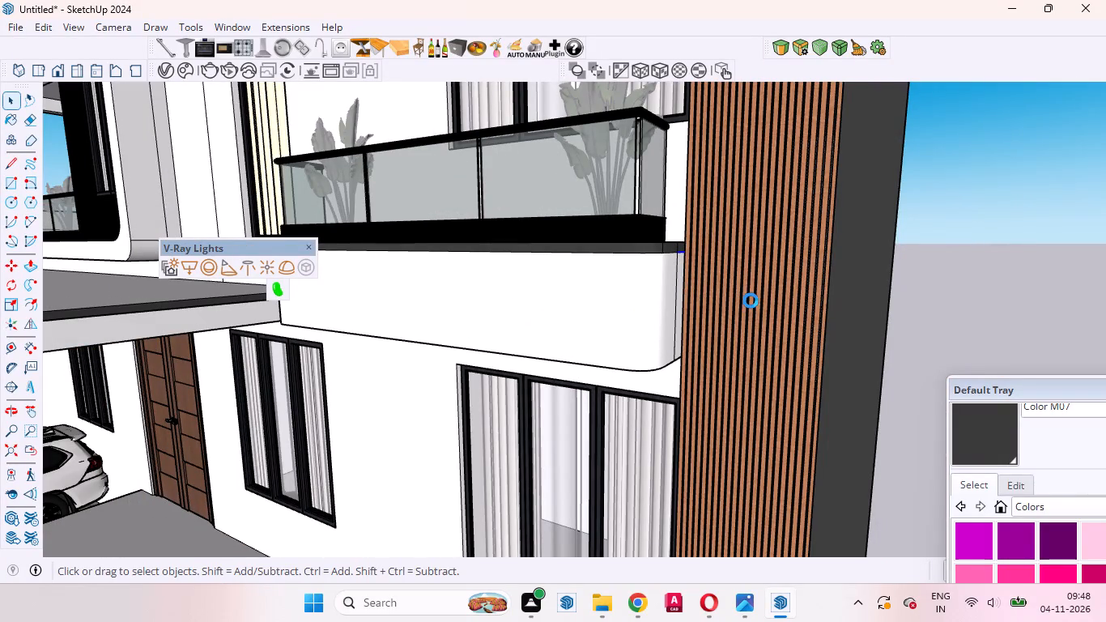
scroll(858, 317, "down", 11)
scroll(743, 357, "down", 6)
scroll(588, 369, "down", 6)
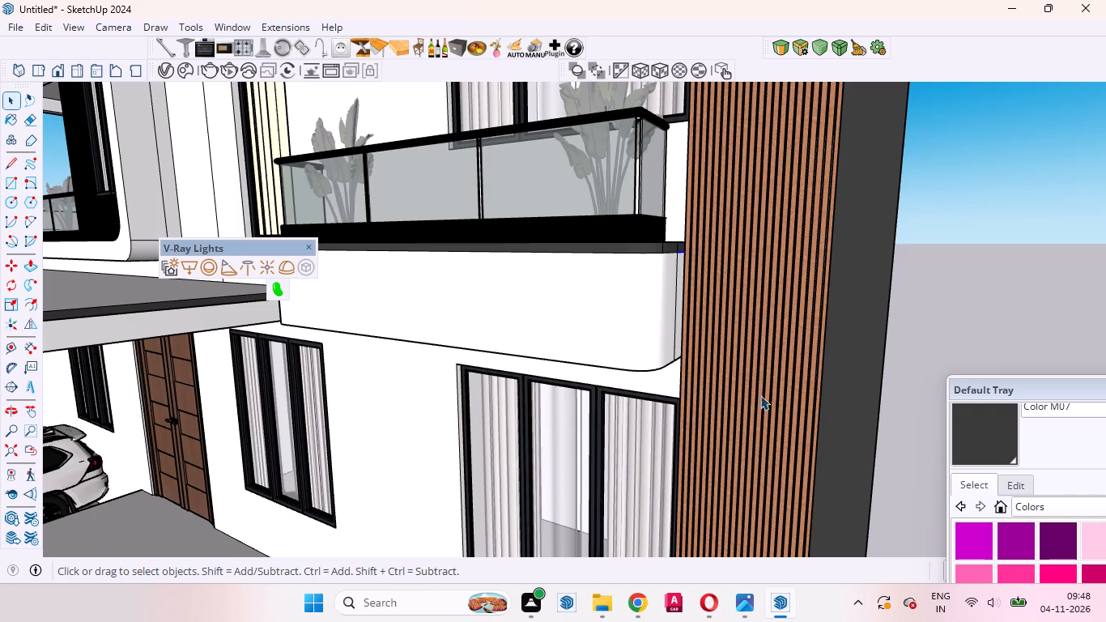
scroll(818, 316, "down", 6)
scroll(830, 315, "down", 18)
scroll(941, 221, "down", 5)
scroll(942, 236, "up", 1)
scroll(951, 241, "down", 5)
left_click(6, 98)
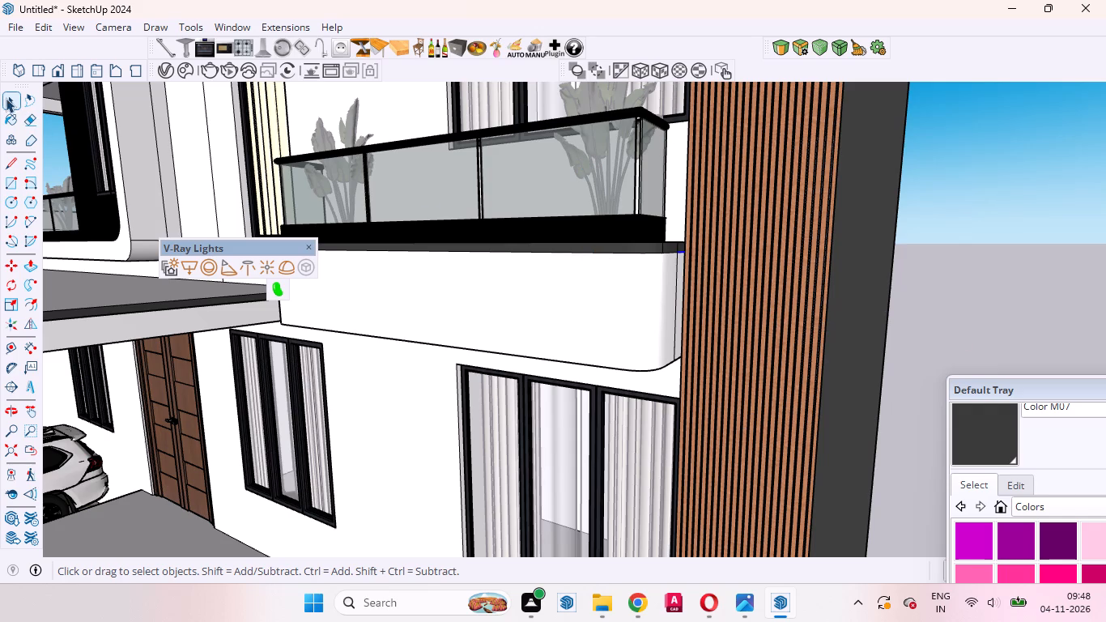
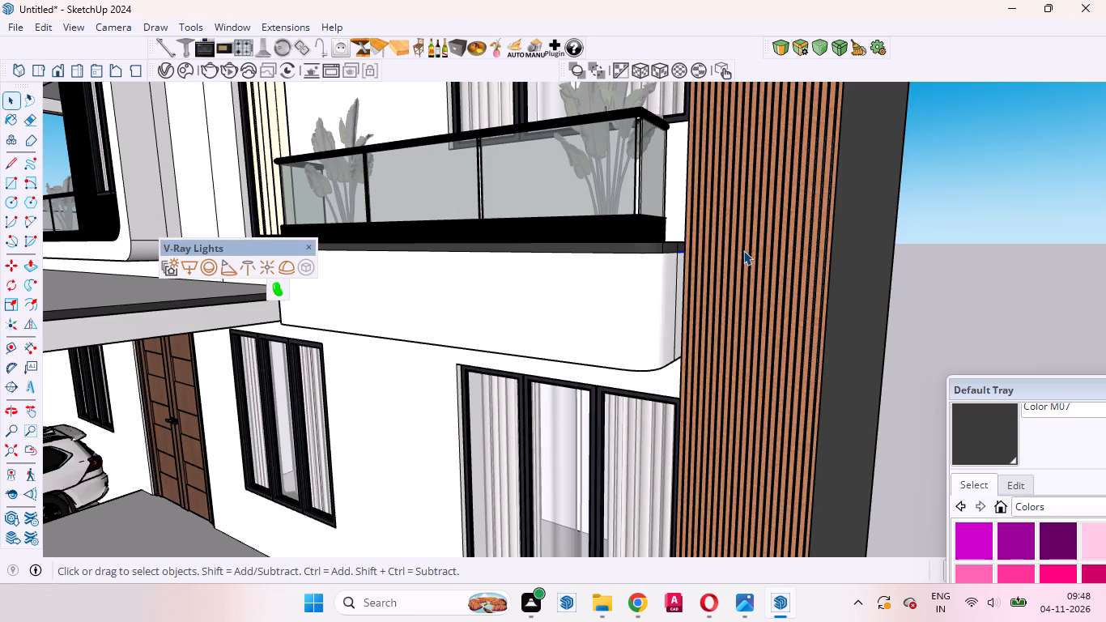
Examine the small balcony's dark band and the whole front facade from several angles, leaving the house group's editing mode.
scroll(867, 253, "down", 14)
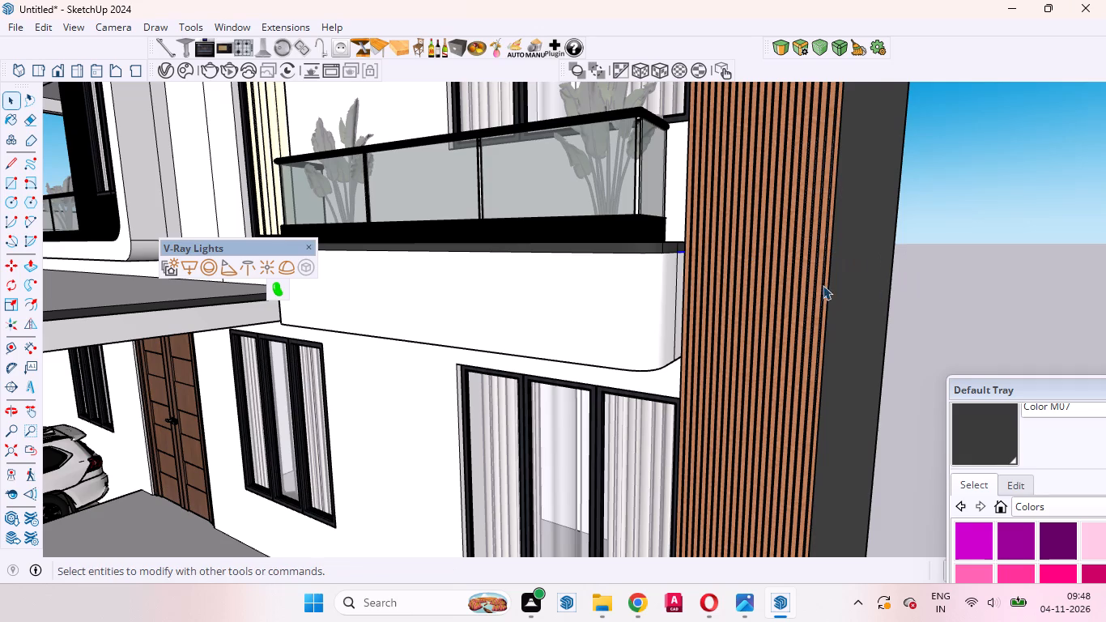
scroll(823, 285, "down", 3)
scroll(584, 268, "down", 14)
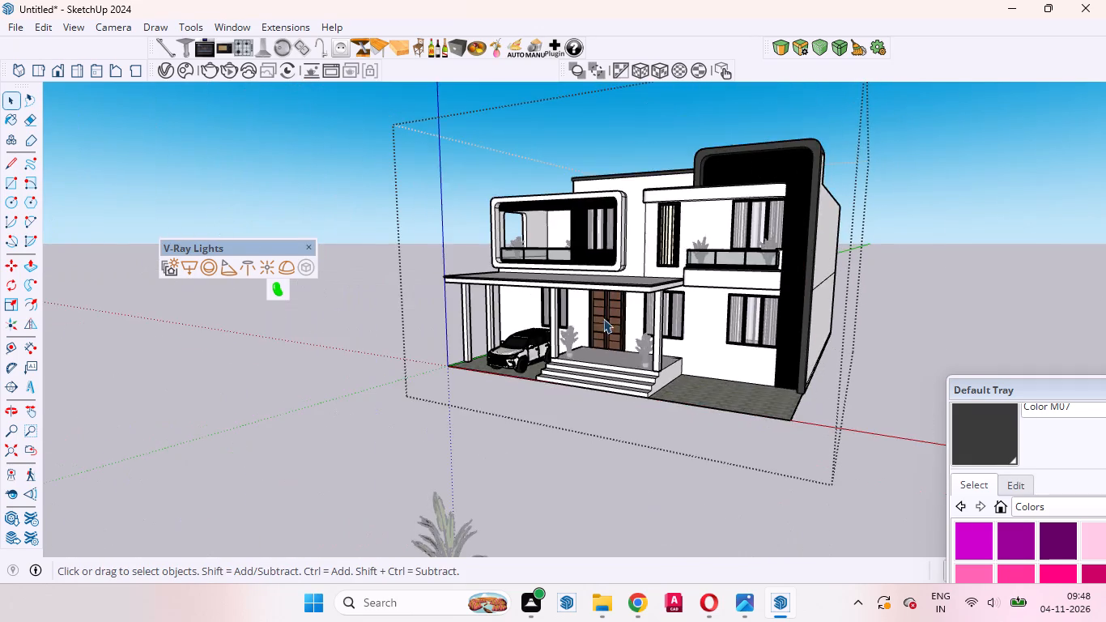
middle_click_drag(617, 332, 874, 442)
scroll(874, 442, "up", 1)
scroll(733, 194, "up", 5)
scroll(851, 411, "down", 5)
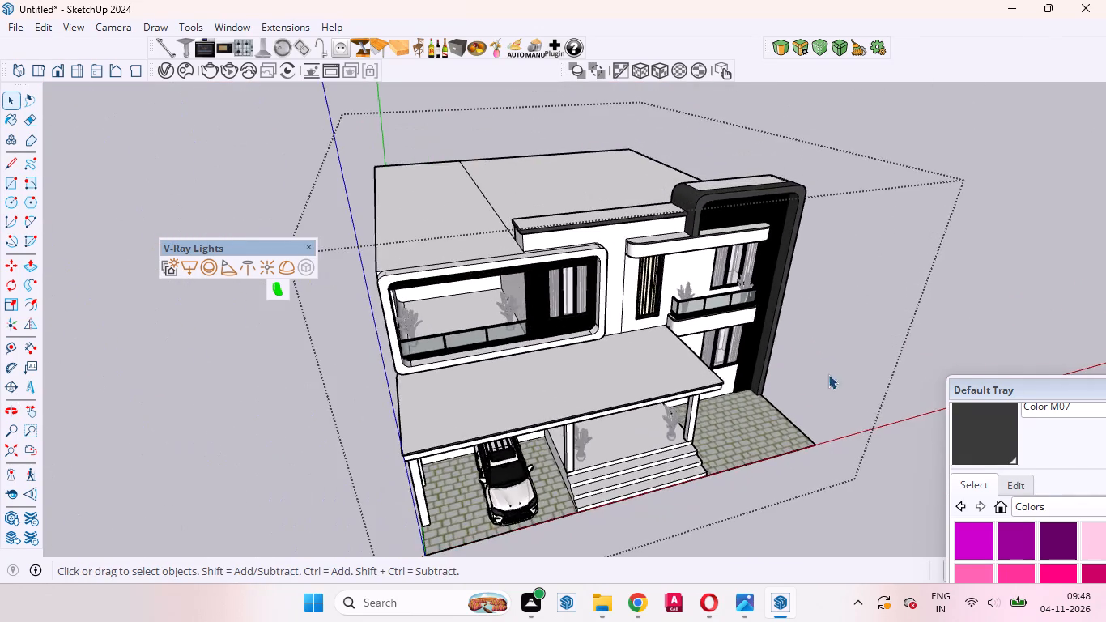
scroll(727, 209, "up", 11)
middle_click_drag(655, 236, 697, 409)
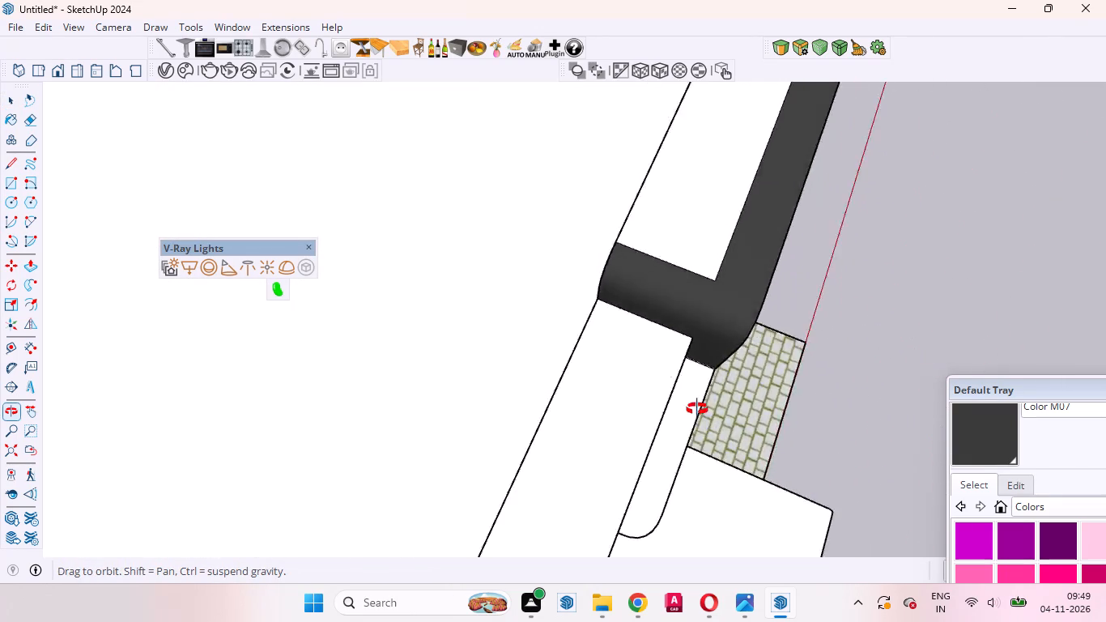
middle_click_drag(697, 409, 602, 286)
scroll(571, 262, "down", 10)
middle_click_drag(706, 406, 674, 210)
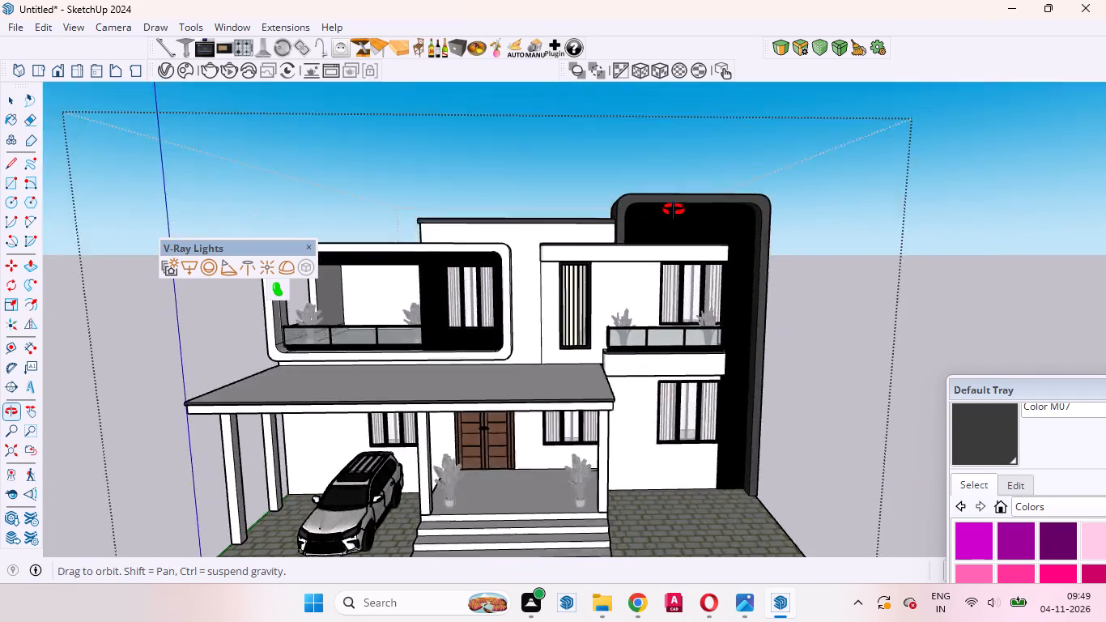
middle_click_drag(674, 210, 691, 202)
scroll(619, 338, "down", 4)
middle_click_drag(695, 388, 555, 412)
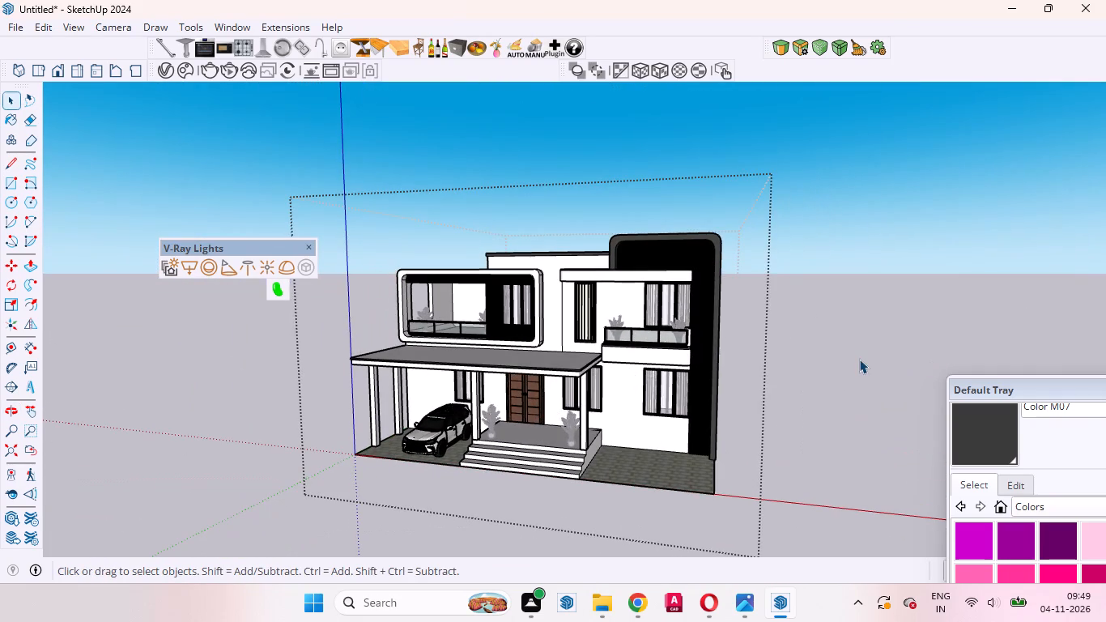
double_click(853, 359)
scroll(601, 334, "up", 17)
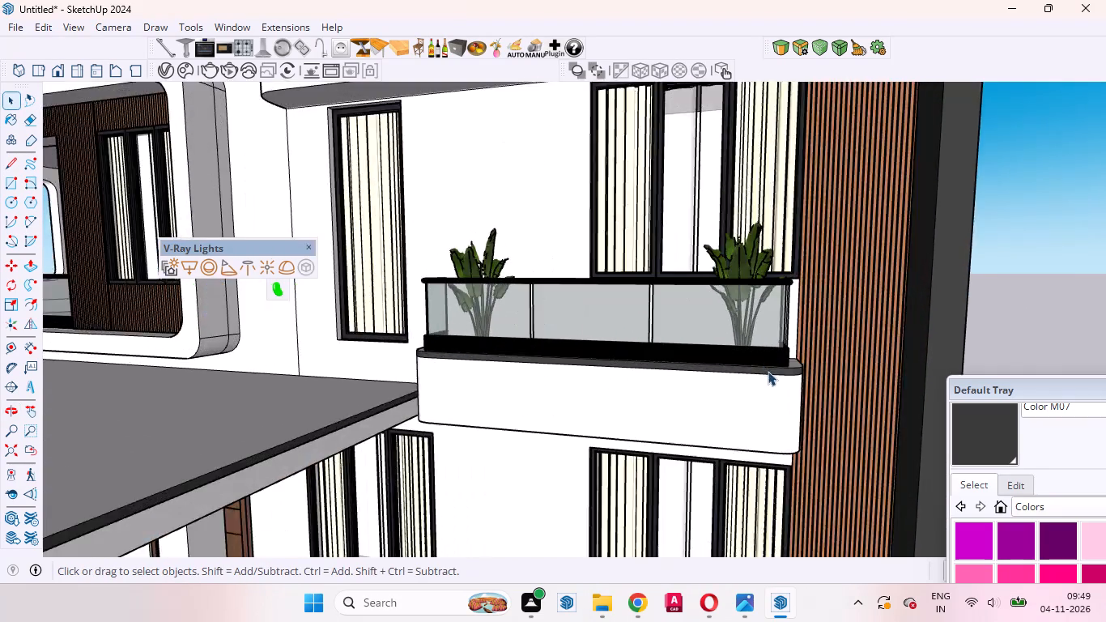
scroll(768, 371, "up", 4)
scroll(733, 388, "down", 5)
middle_click_drag(666, 376, 748, 466)
scroll(748, 358, "down", 5)
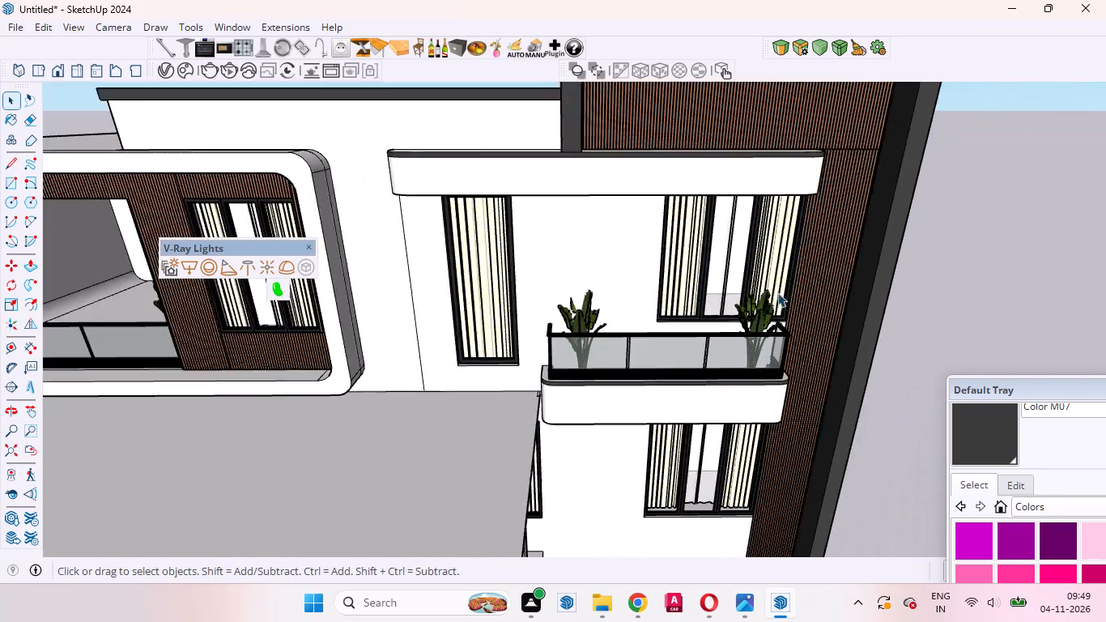
scroll(777, 292, "down", 9)
scroll(513, 351, "up", 6)
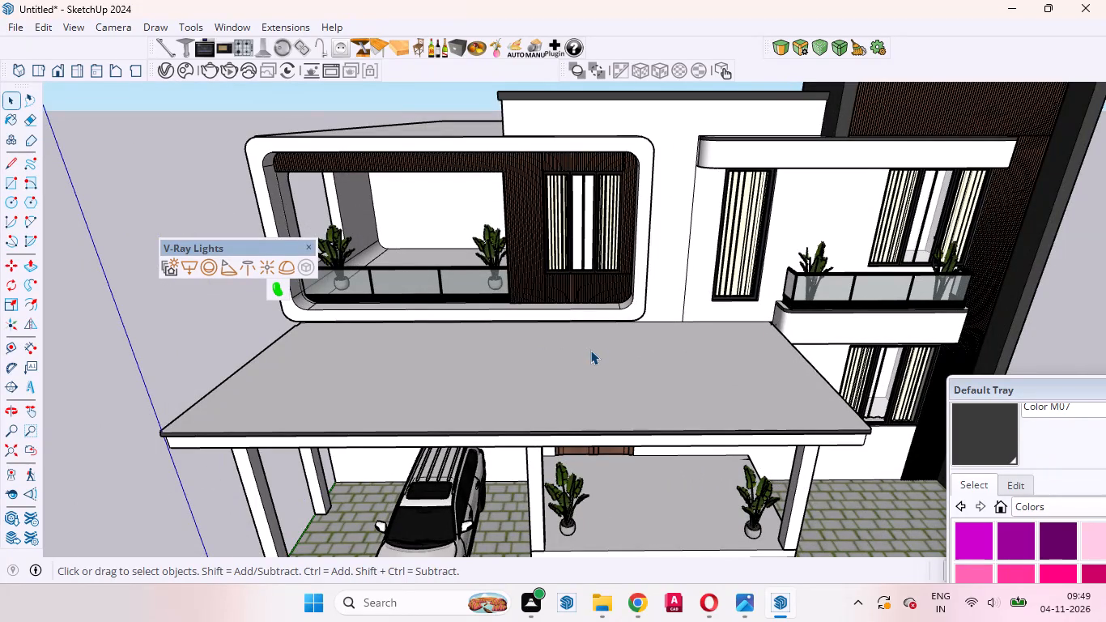
Open the house group for editing and paint the top face of the flat porch roof with Color M07.
scroll(624, 326, "up", 6)
left_click(673, 385)
double_click(615, 411)
left_click(557, 437)
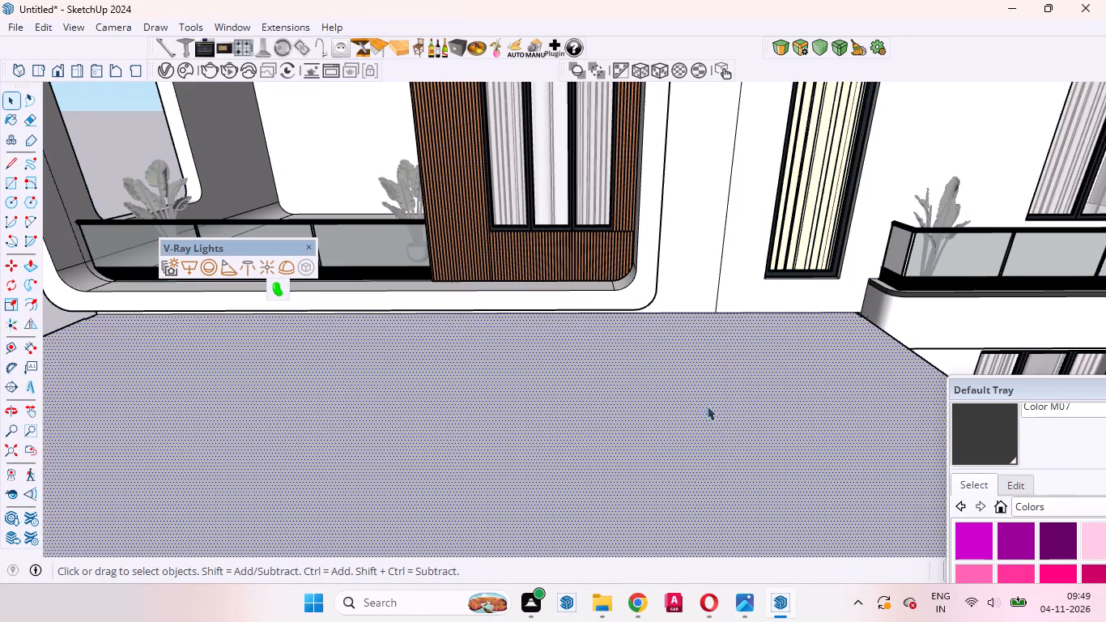
scroll(633, 340, "down", 6)
left_click(1006, 441)
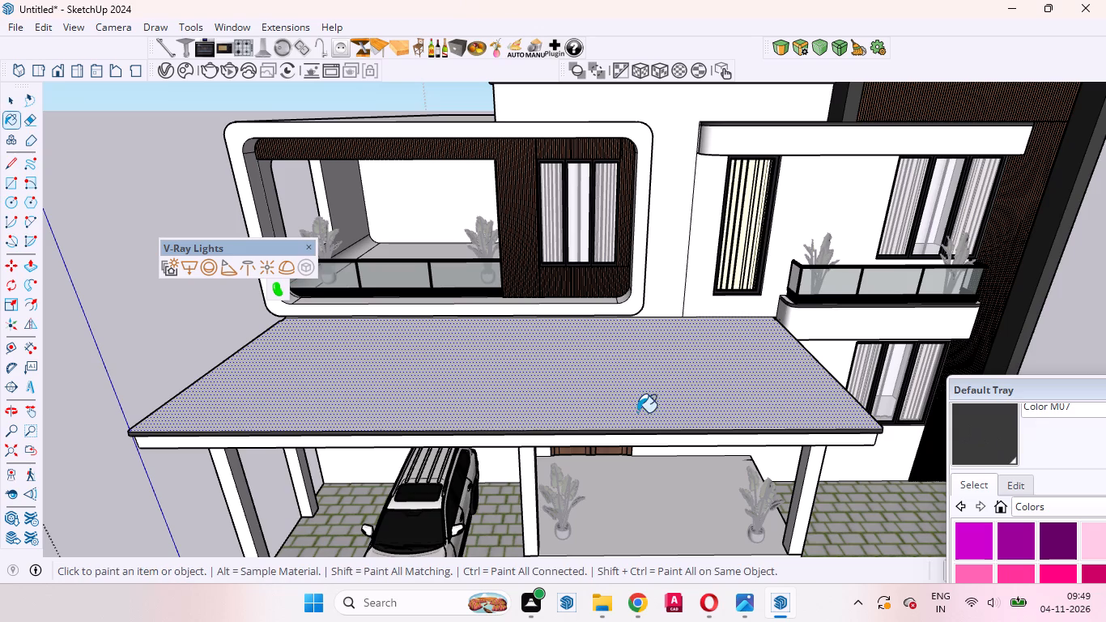
left_click(637, 412)
key("space")
Review the painted porch roof against the rest of the facade from low and high angles, and leave the group.
scroll(640, 424, "down", 3)
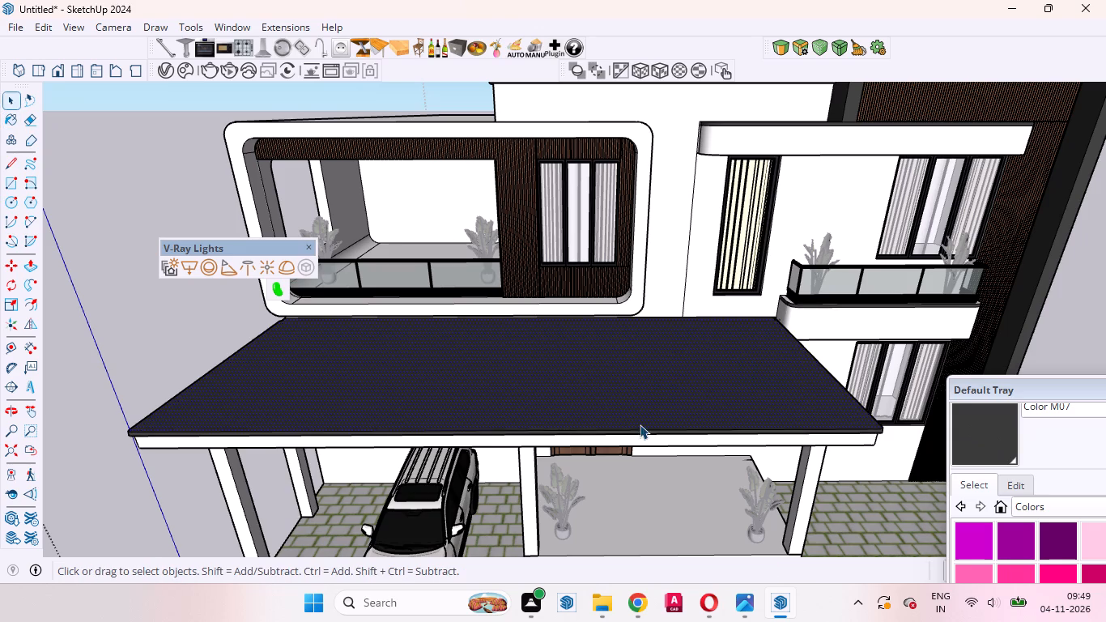
scroll(640, 424, "down", 7)
scroll(691, 475, "up", 1)
middle_click_drag(691, 475, 622, 364)
left_click(953, 303)
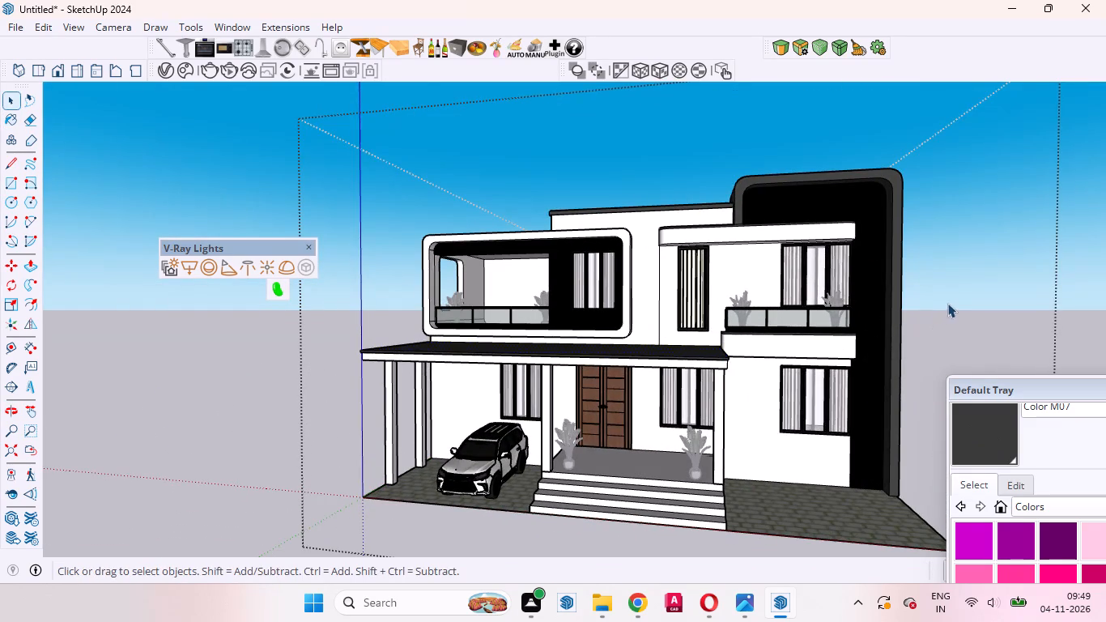
scroll(730, 361, "up", 11)
middle_click_drag(730, 361, 641, 336)
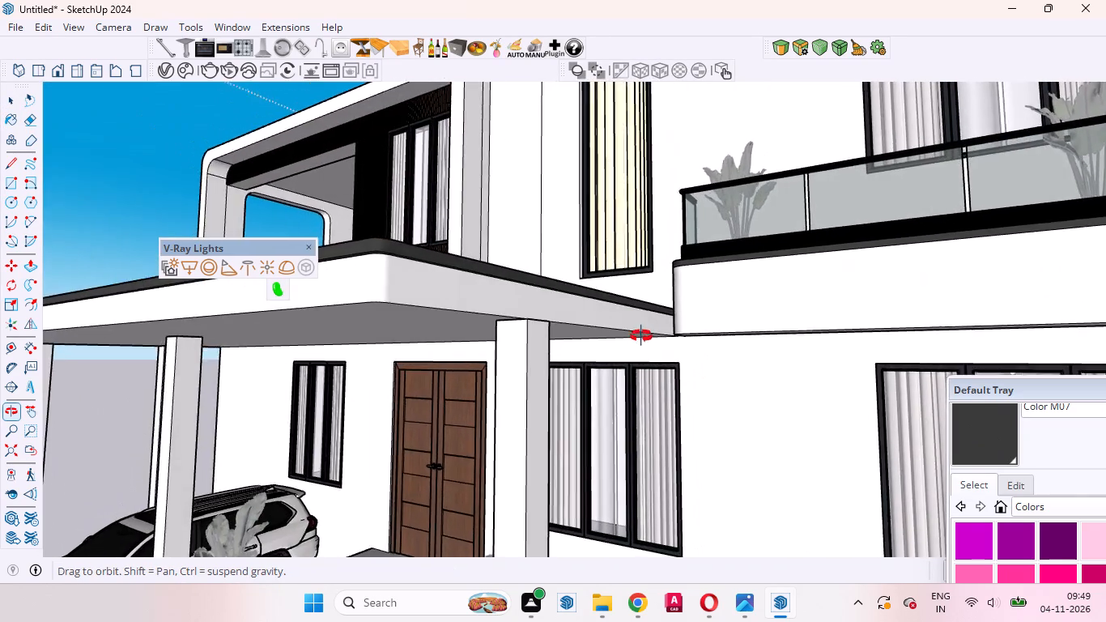
middle_click_drag(641, 336, 741, 311)
scroll(736, 322, "down", 16)
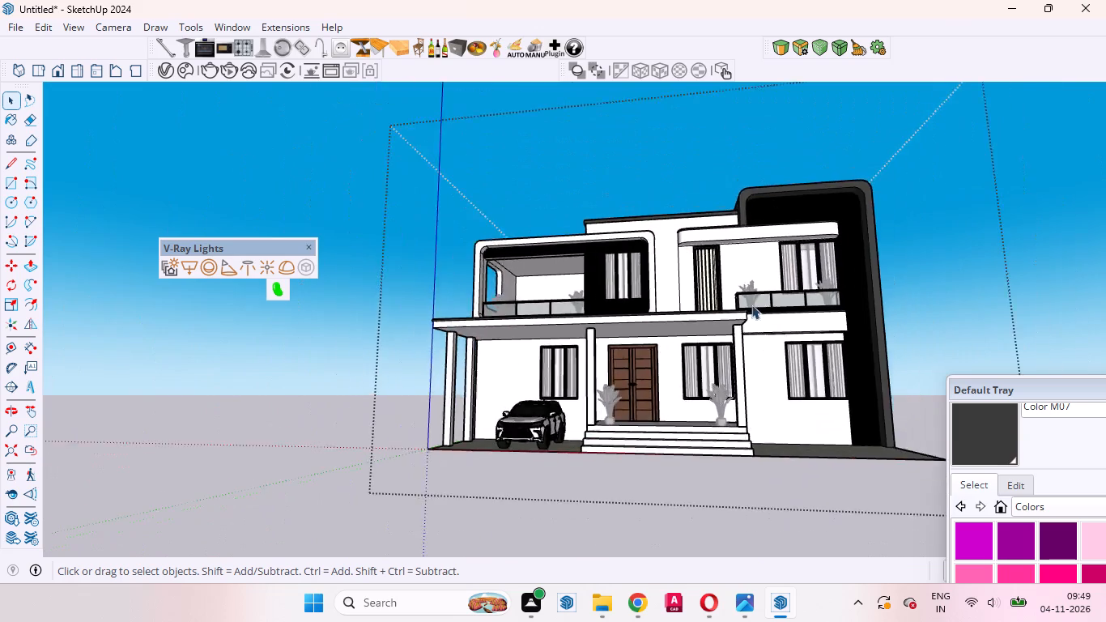
scroll(698, 262, "up", 8)
scroll(696, 247, "down", 1)
scroll(696, 247, "up", 3)
scroll(708, 245, "down", 5)
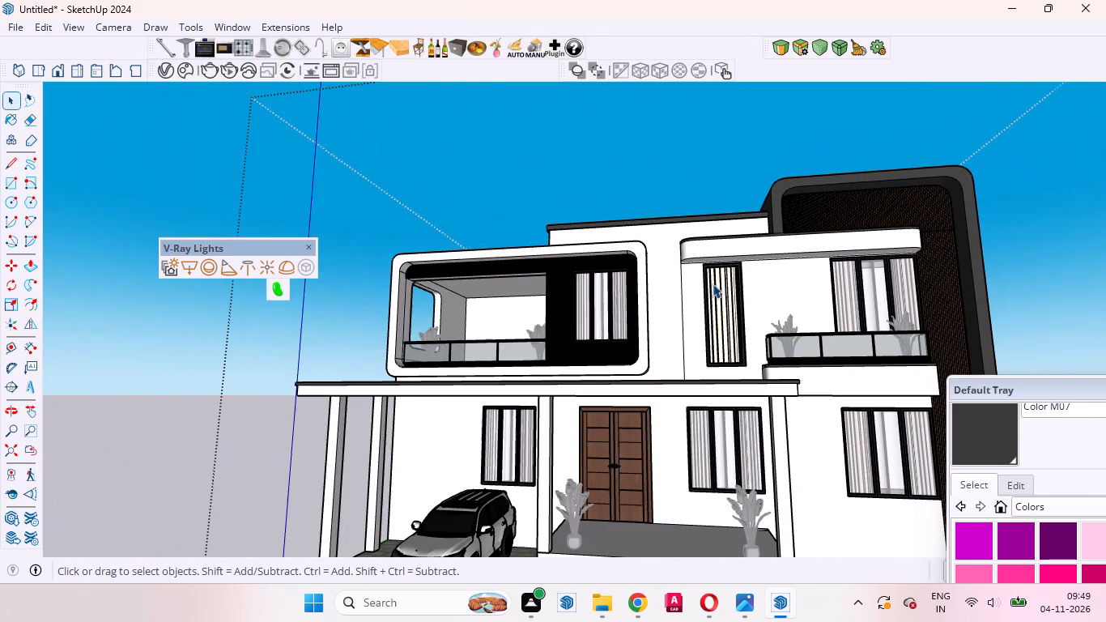
middle_click_drag(755, 312, 1000, 564)
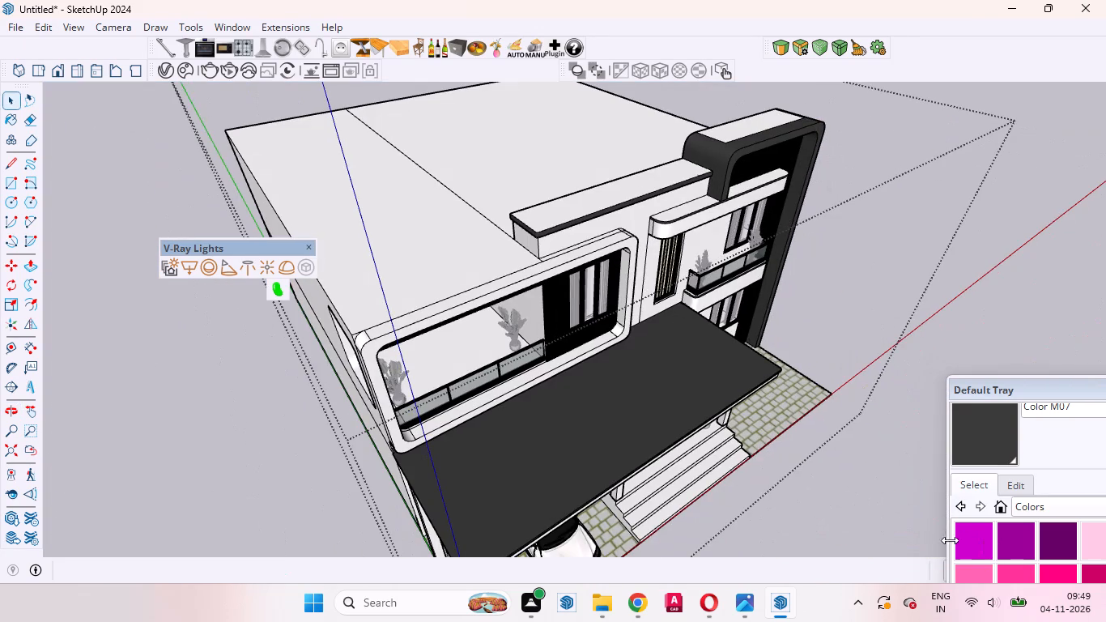
scroll(621, 410, "down", 5)
middle_click_drag(725, 428, 493, 236)
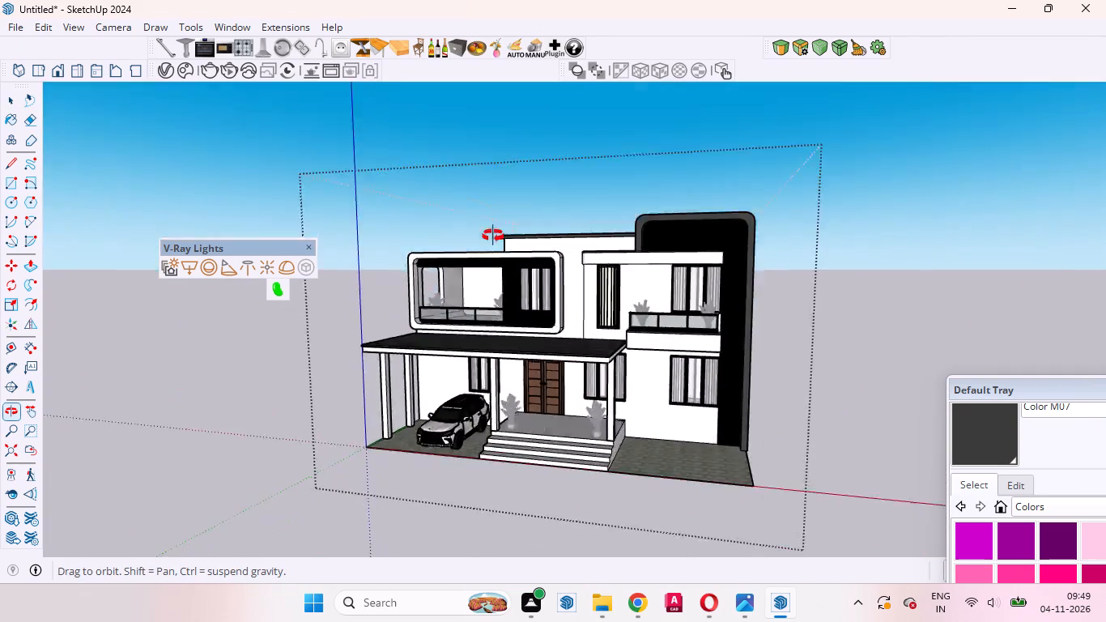
middle_click_drag(493, 236, 547, 211)
scroll(497, 263, "up", 5)
scroll(492, 267, "down", 5)
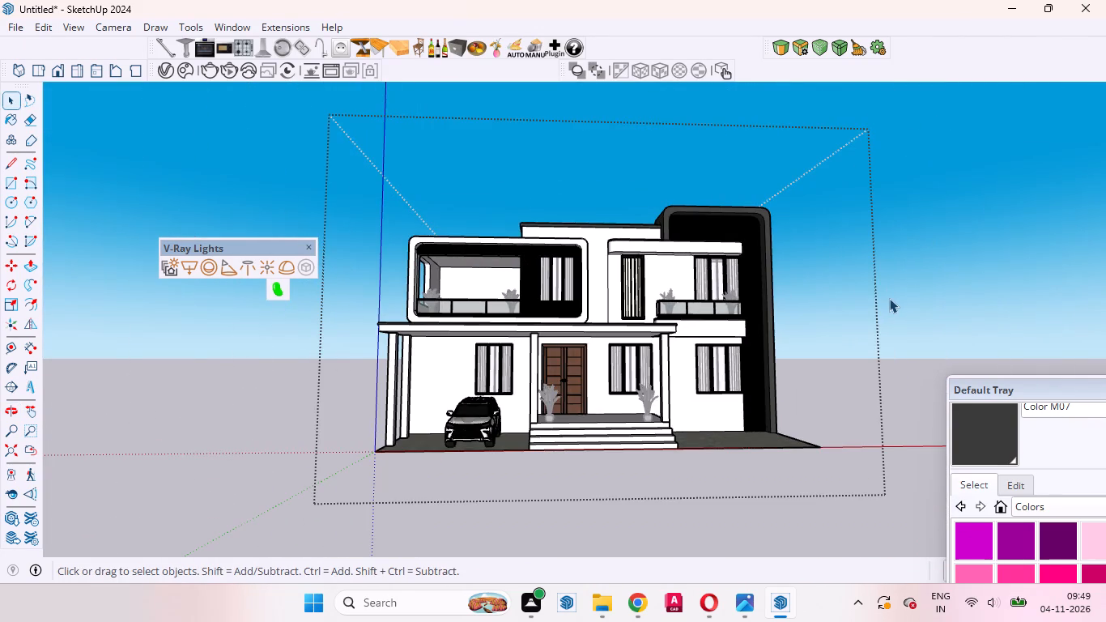
double_click(890, 298)
Inspect the upper-floor framed balcony, the canopy slab and the small balcony up close and from above.
scroll(762, 287, "up", 9)
scroll(935, 326, "down", 6)
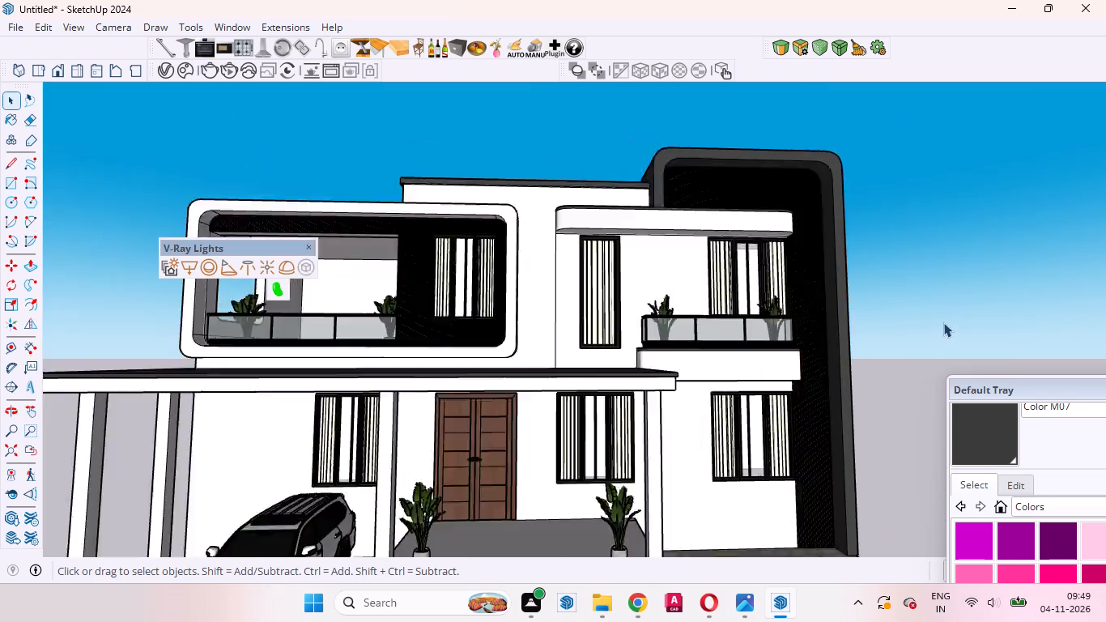
scroll(521, 317, "up", 10)
middle_click_drag(453, 316, 543, 264)
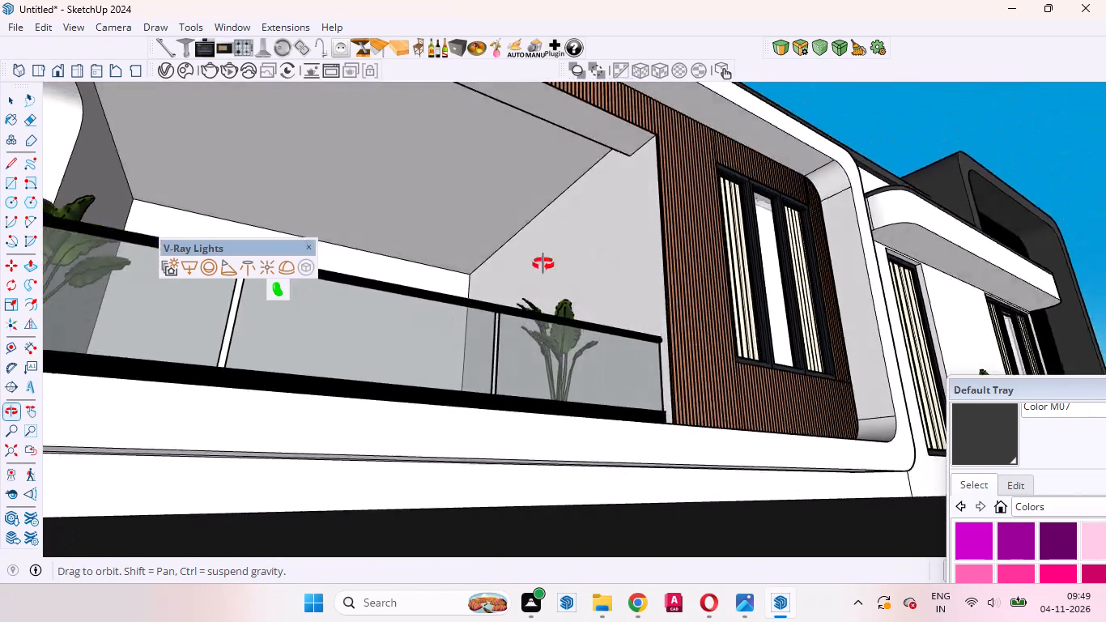
middle_click_drag(543, 264, 414, 458)
scroll(411, 454, "up", 1)
scroll(408, 411, "down", 12)
scroll(785, 370, "up", 5)
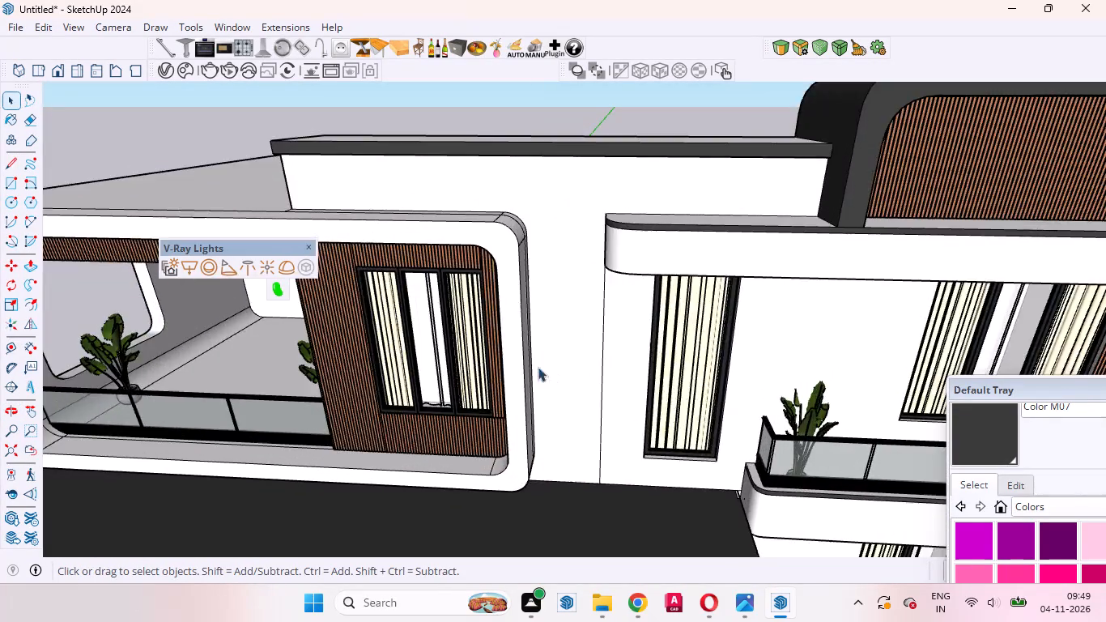
scroll(457, 348, "down", 10)
middle_click_drag(615, 408, 559, 523)
scroll(543, 373, "up", 11)
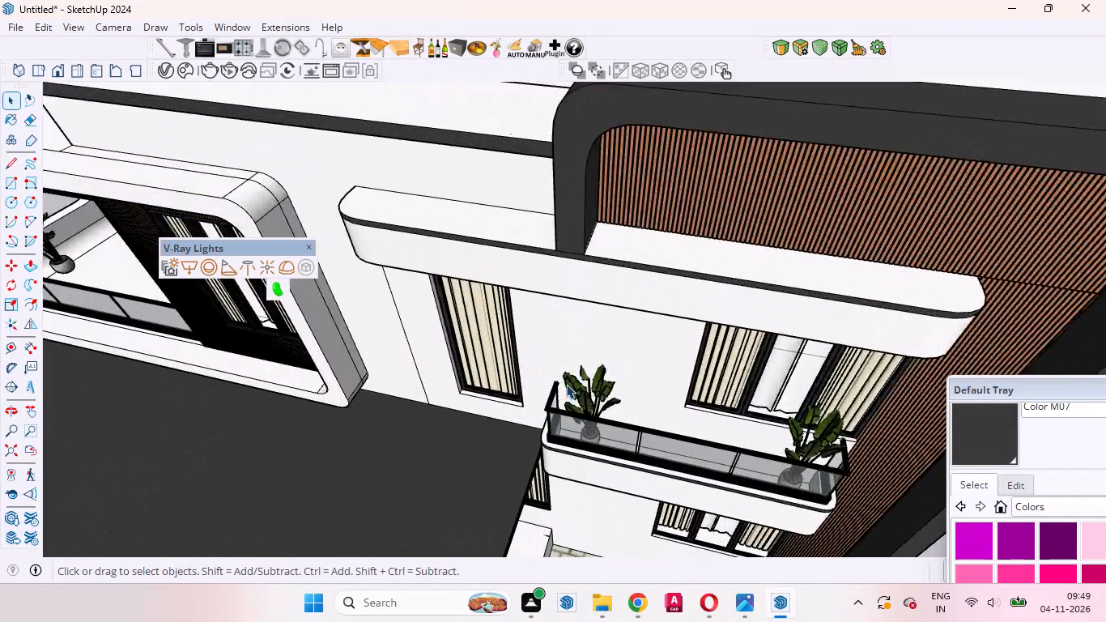
scroll(566, 384, "up", 6)
middle_click_drag(606, 407, 610, 289)
scroll(622, 273, "down", 10)
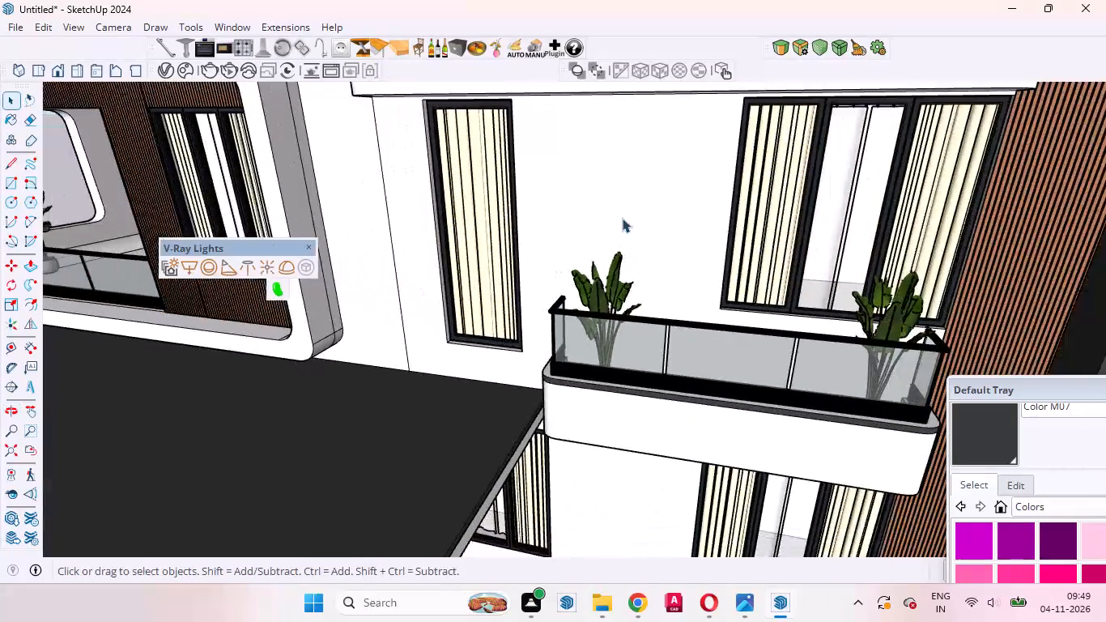
scroll(622, 218, "down", 8)
scroll(696, 259, "down", 6)
middle_click_drag(559, 333, 751, 219)
scroll(628, 284, "up", 5)
middle_click_drag(646, 316, 559, 307)
scroll(797, 276, "down", 5)
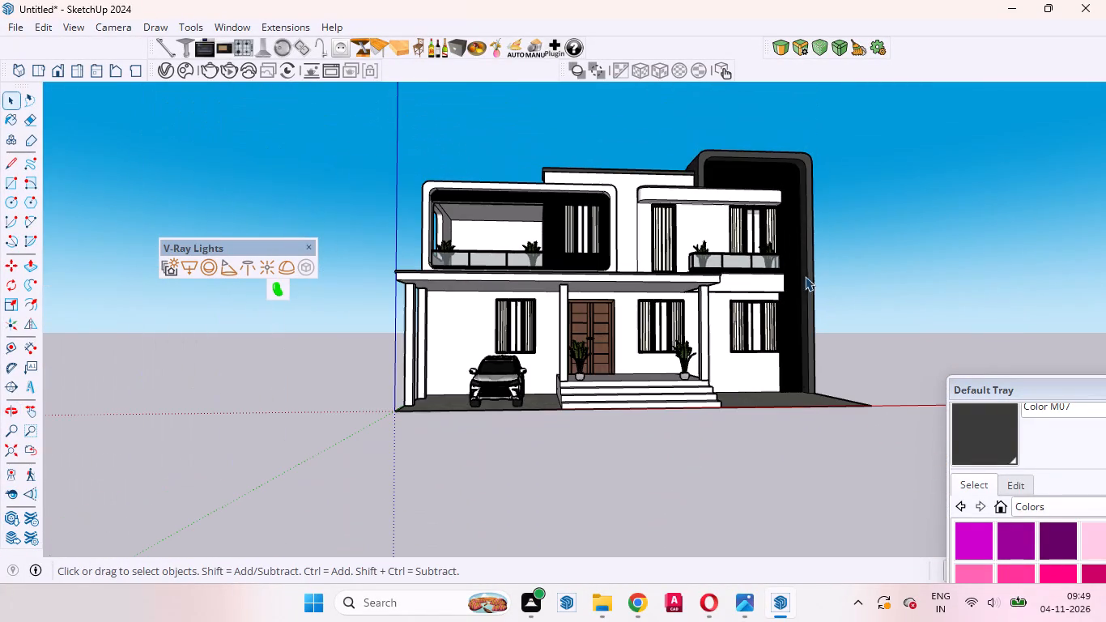
Switch to the Front view and examine the car parked on the paving under the porch up close.
left_click(59, 70)
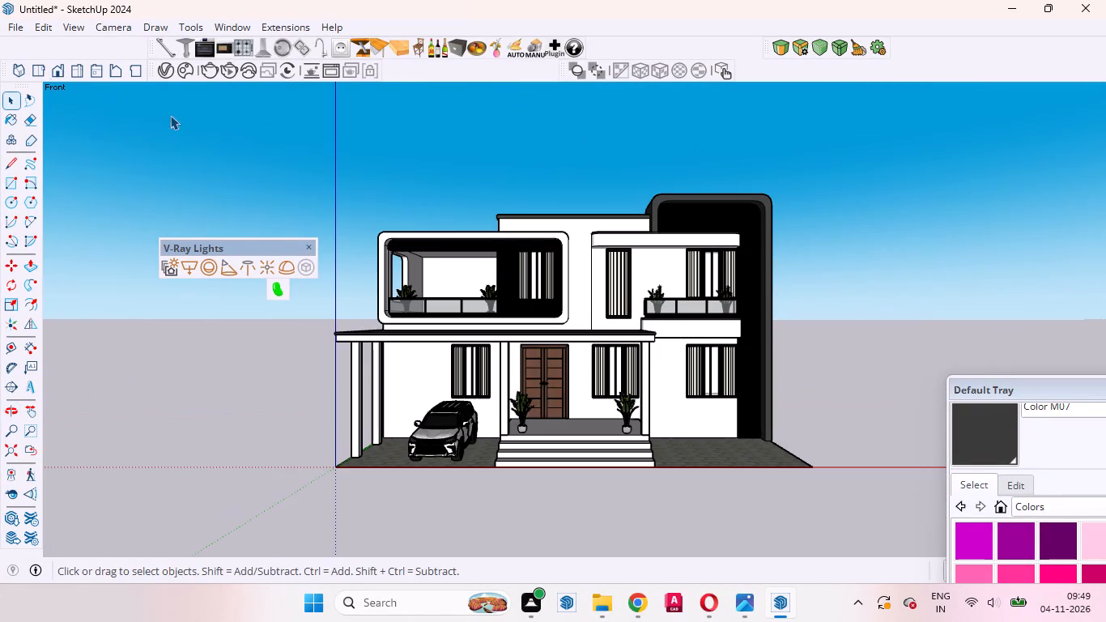
scroll(625, 410, "up", 5)
scroll(828, 394, "down", 5)
scroll(388, 491, "up", 6)
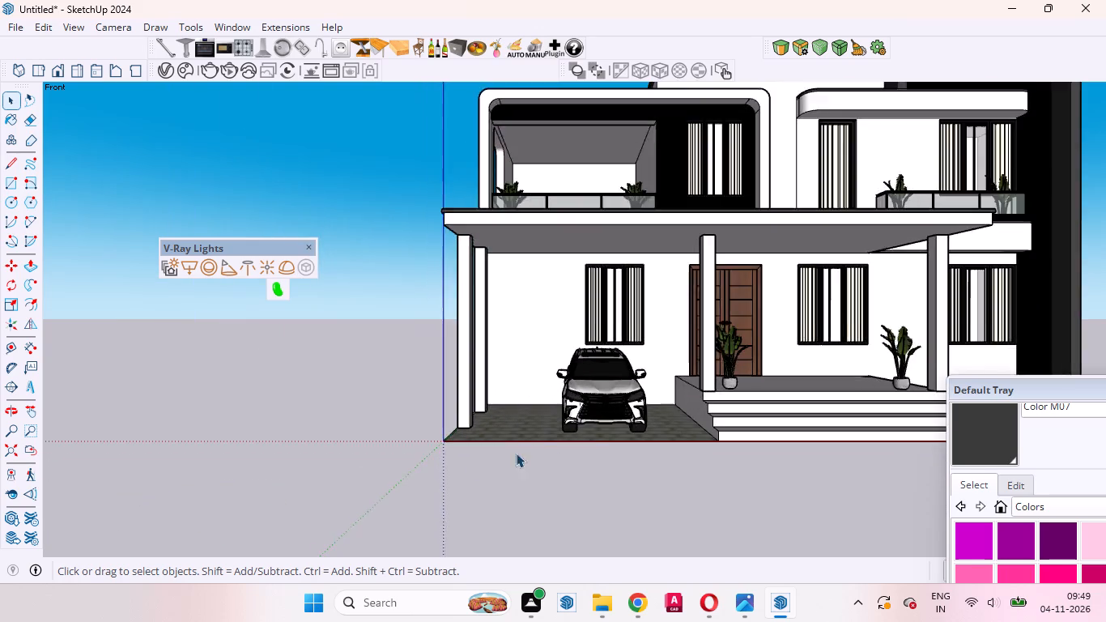
scroll(516, 453, "up", 20)
scroll(516, 453, "up", 12)
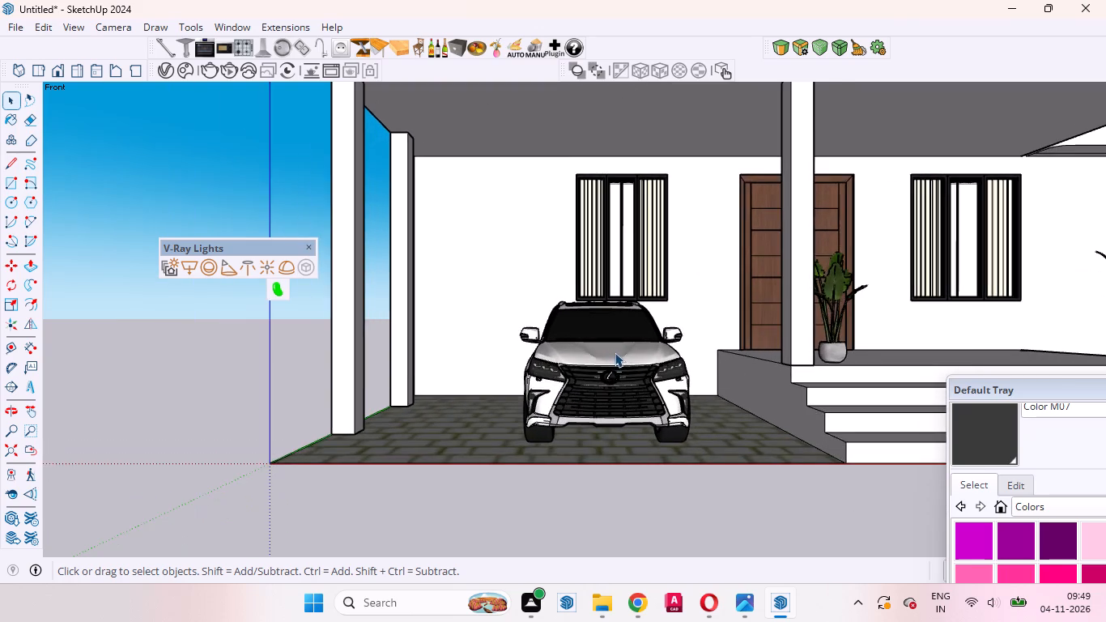
scroll(615, 352, "up", 20)
scroll(615, 352, "up", 12)
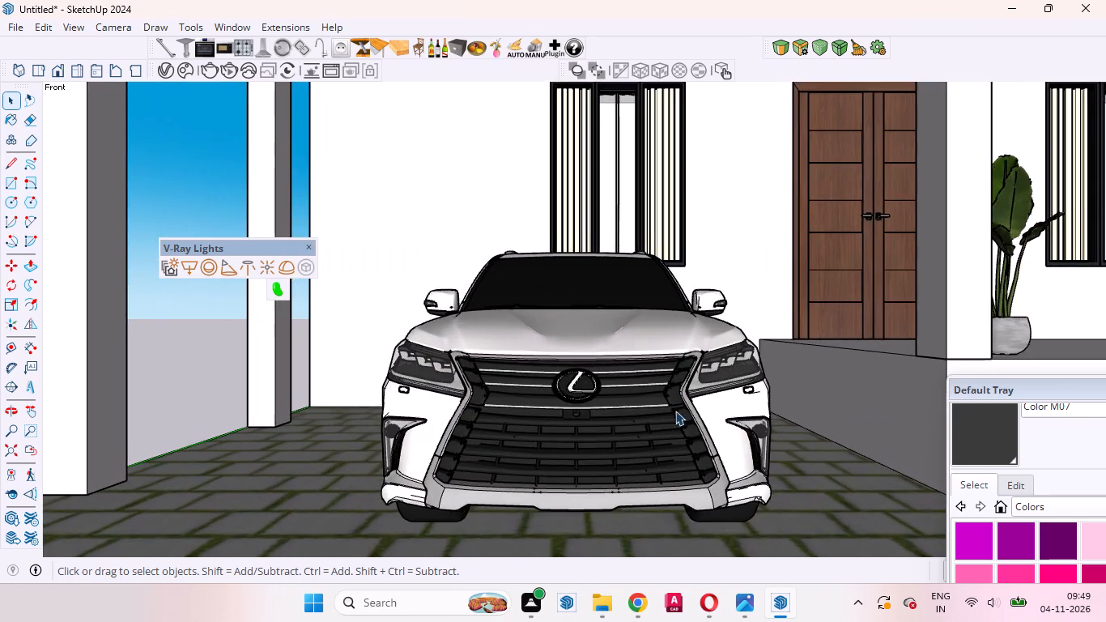
scroll(675, 411, "up", 13)
middle_click_drag(654, 475, 344, 360)
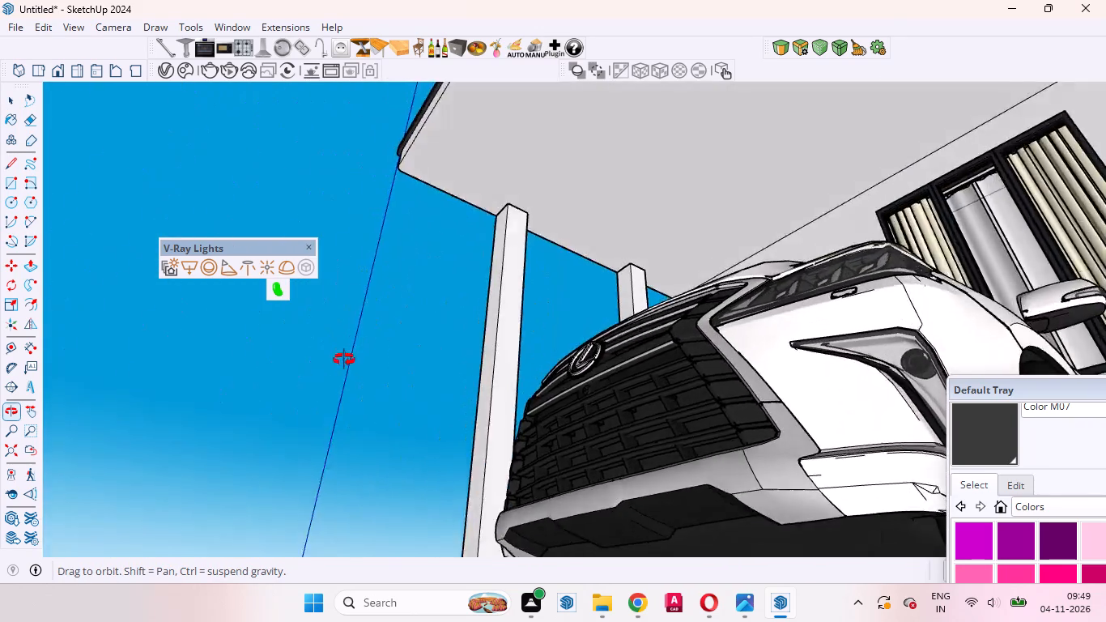
middle_click_drag(344, 360, 326, 479)
scroll(818, 424, "up", 6)
scroll(861, 407, "down", 1)
scroll(861, 407, "up", 5)
scroll(585, 360, "down", 4)
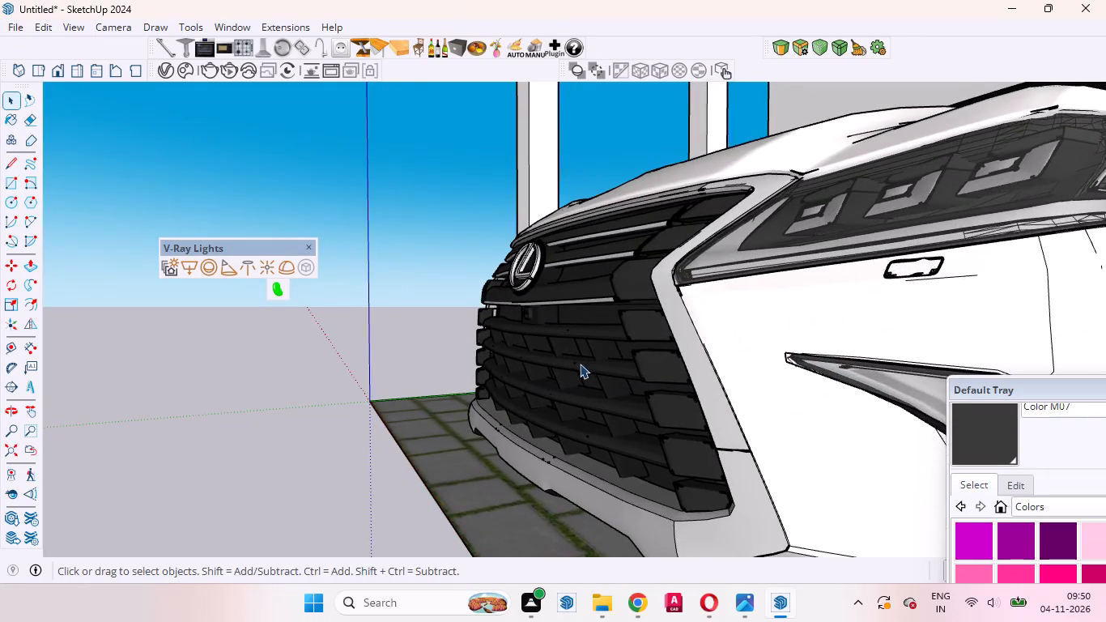
scroll(580, 364, "down", 20)
scroll(580, 364, "down", 10)
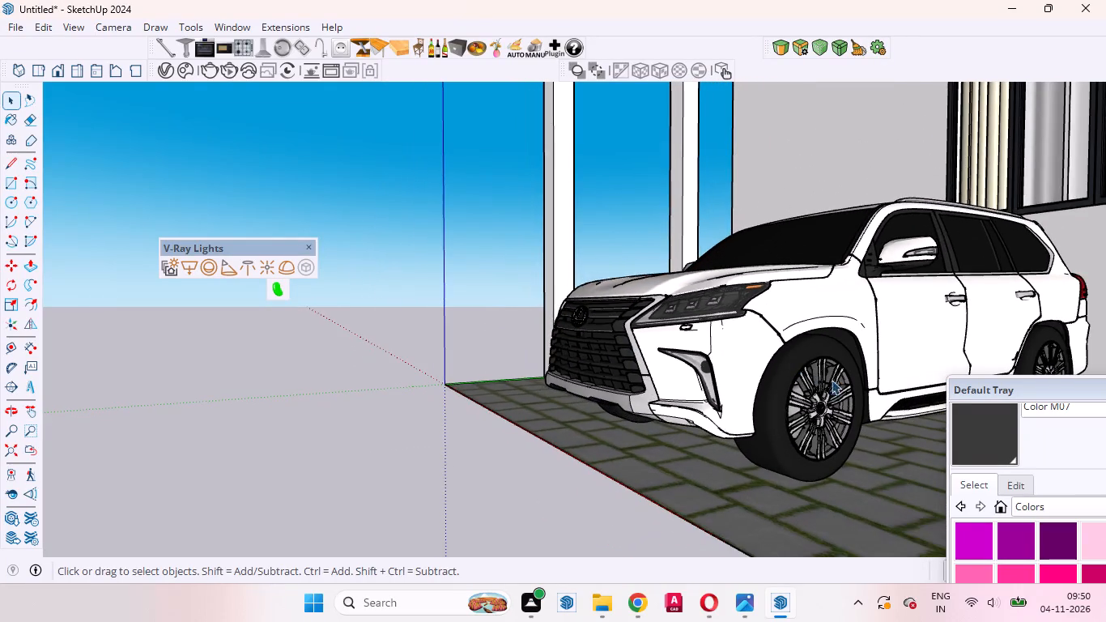
middle_click_drag(827, 403, 1057, 445)
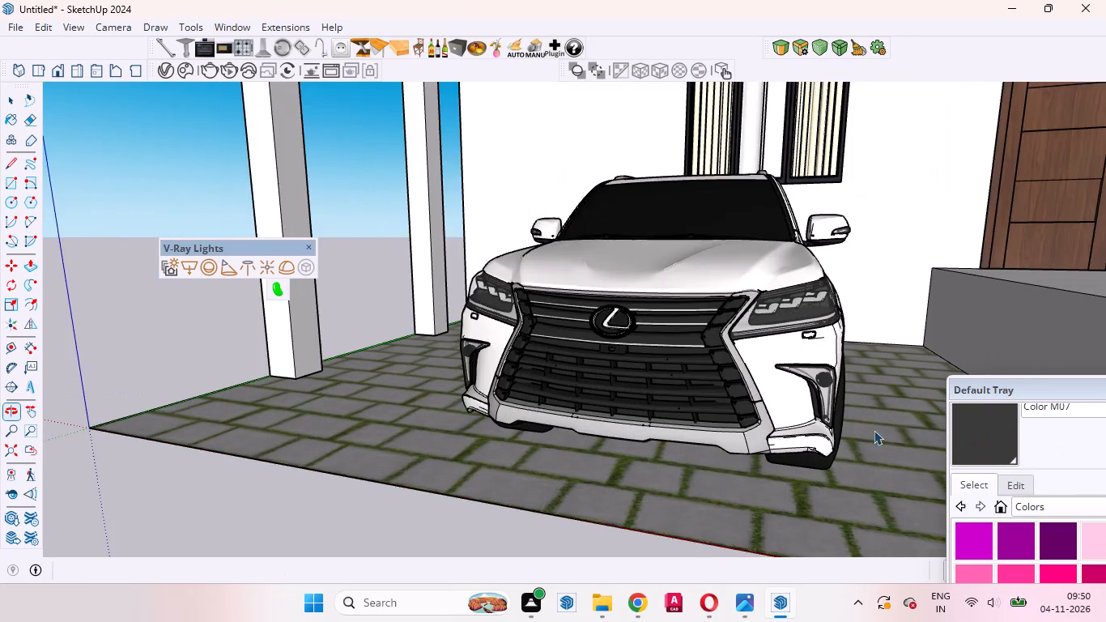
scroll(751, 423, "down", 18)
scroll(636, 401, "down", 16)
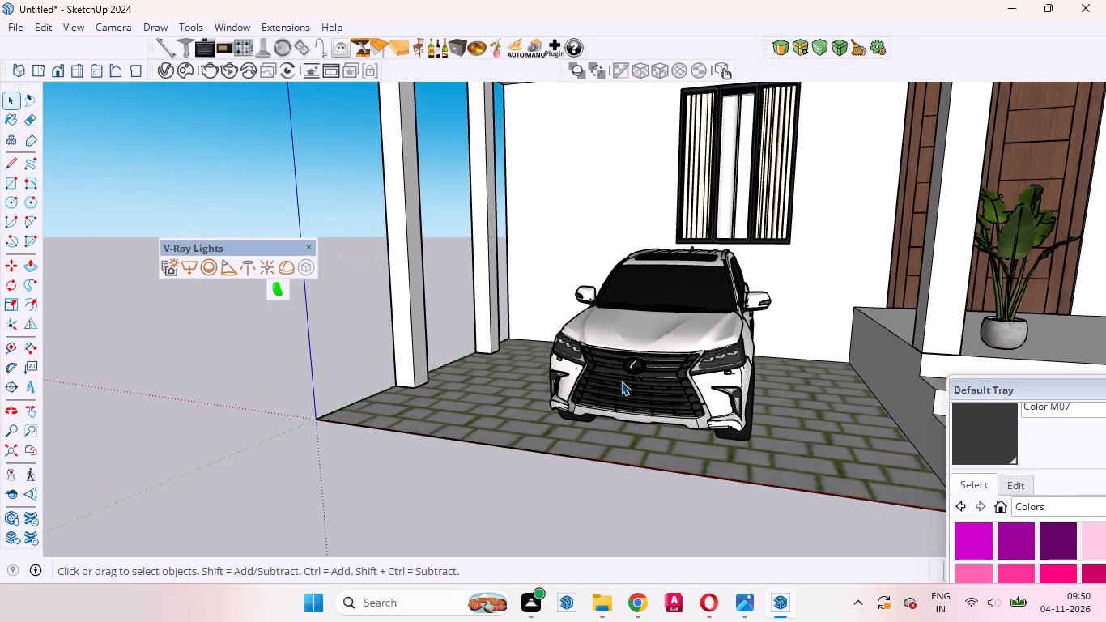
scroll(621, 381, "down", 20)
scroll(621, 381, "down", 20)
scroll(621, 381, "down", 2)
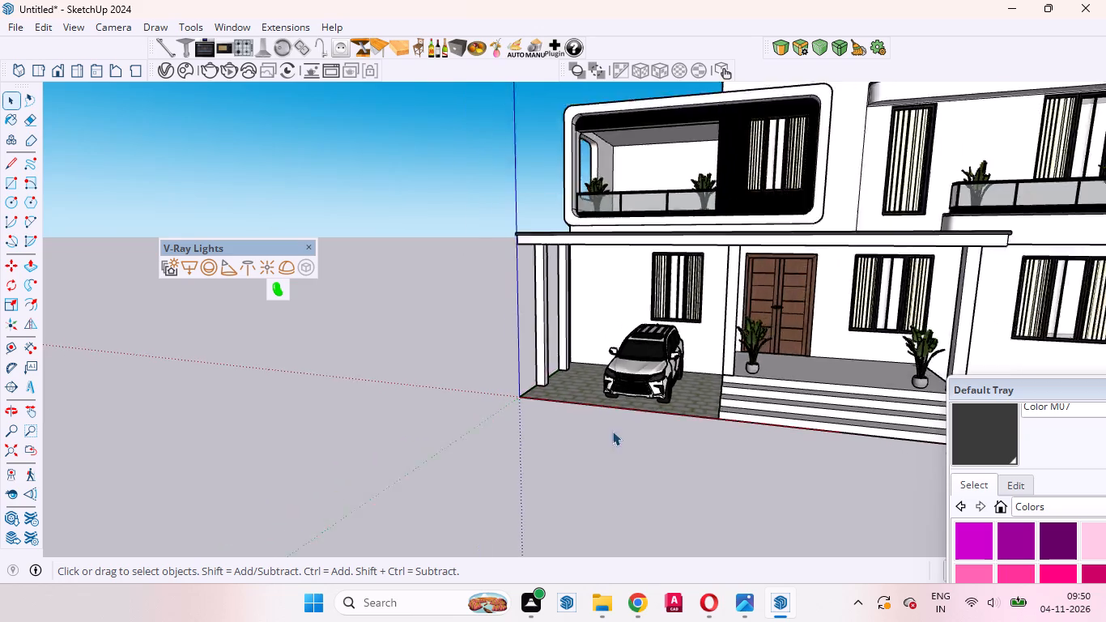
From the Front view, open the house group and paint the front face of the upper-floor framed balcony's surround with Color M07.
left_click(715, 491)
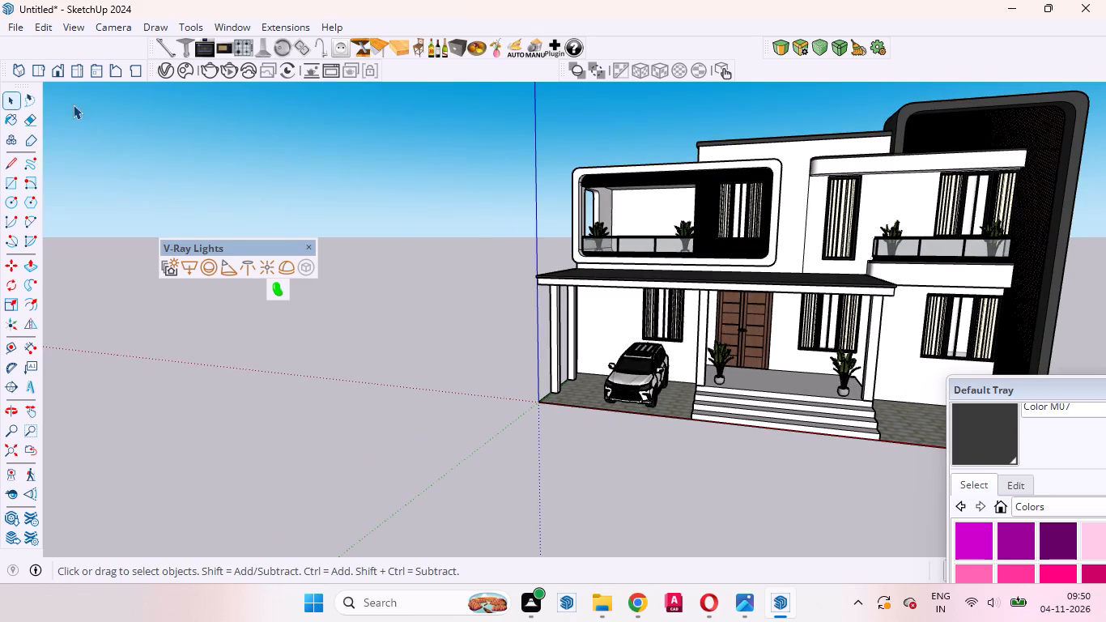
left_click(55, 65)
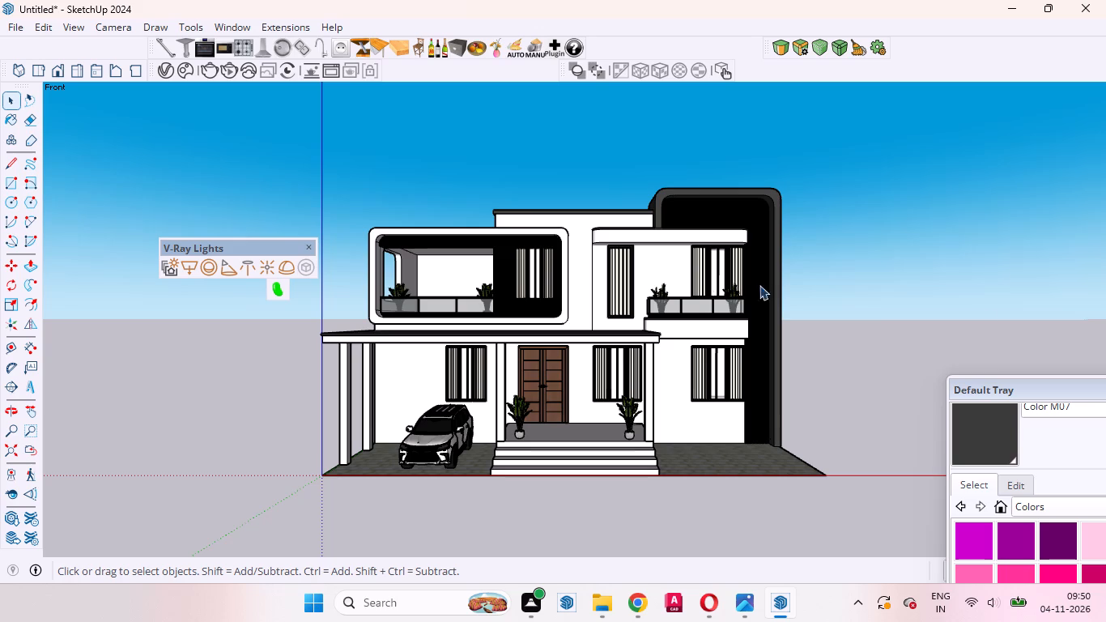
left_click(1004, 431)
scroll(537, 253, "up", 12)
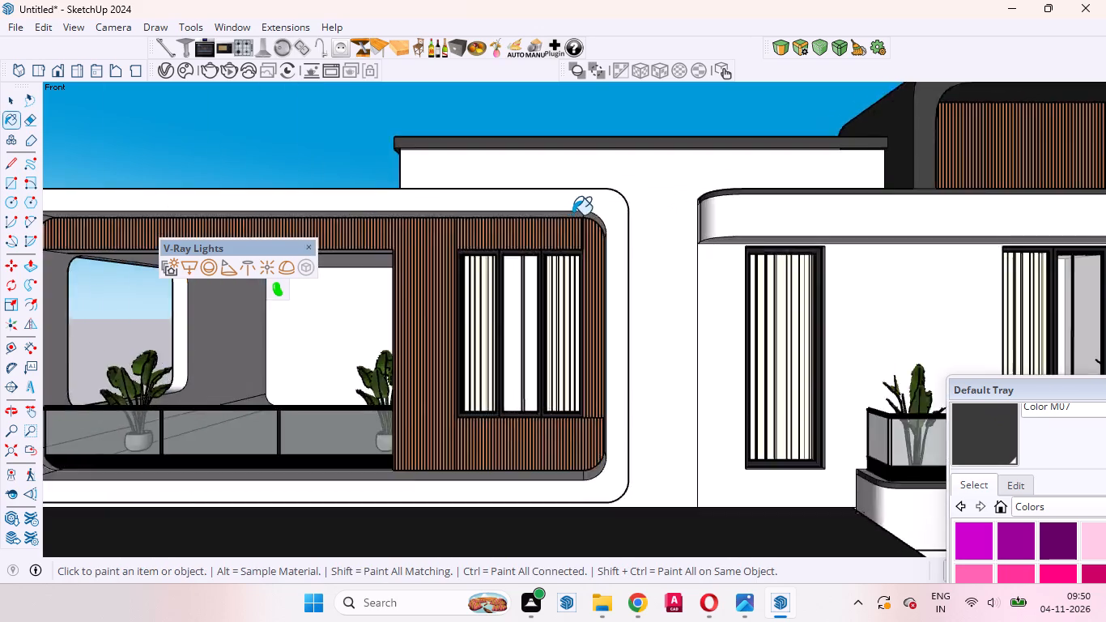
scroll(572, 215, "up", 3)
key("space")
left_click(588, 200)
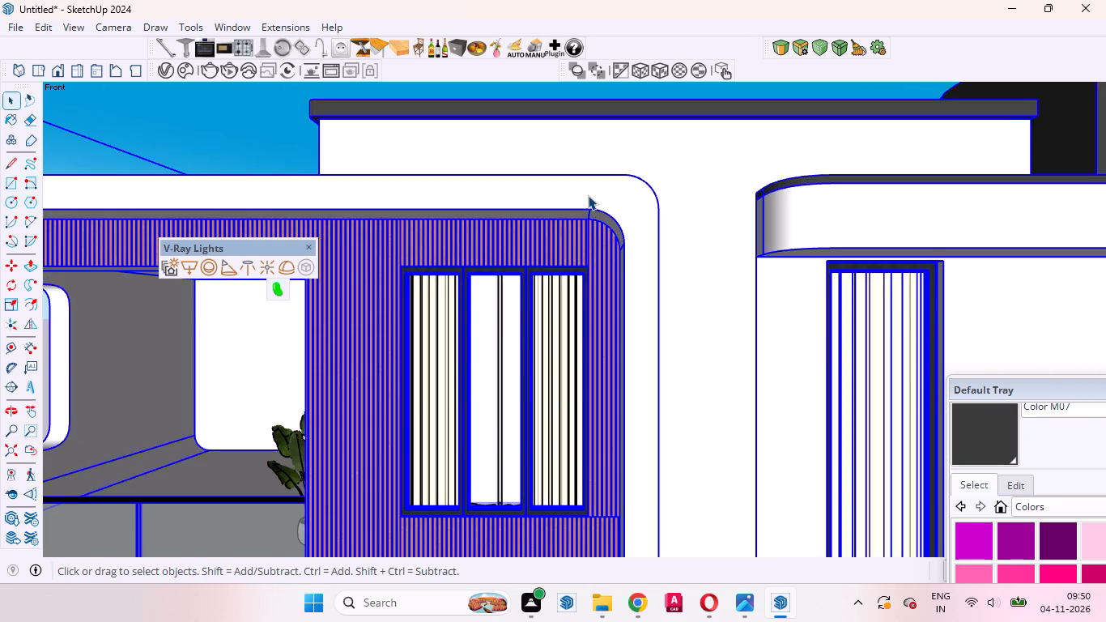
triple_click(588, 195)
left_click(619, 198)
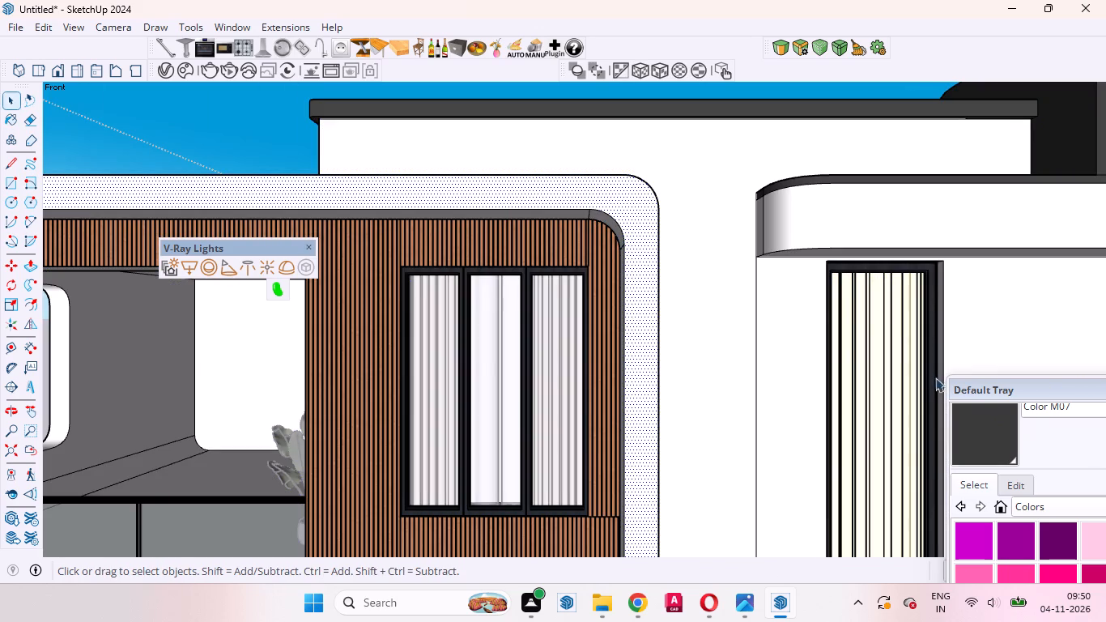
left_click(979, 433)
left_click(642, 215)
Paint the balcony frame's outer top face, upper rounded corner and outer side beside the canopy slab with Color M07.
middle_click_drag(644, 256, 606, 330)
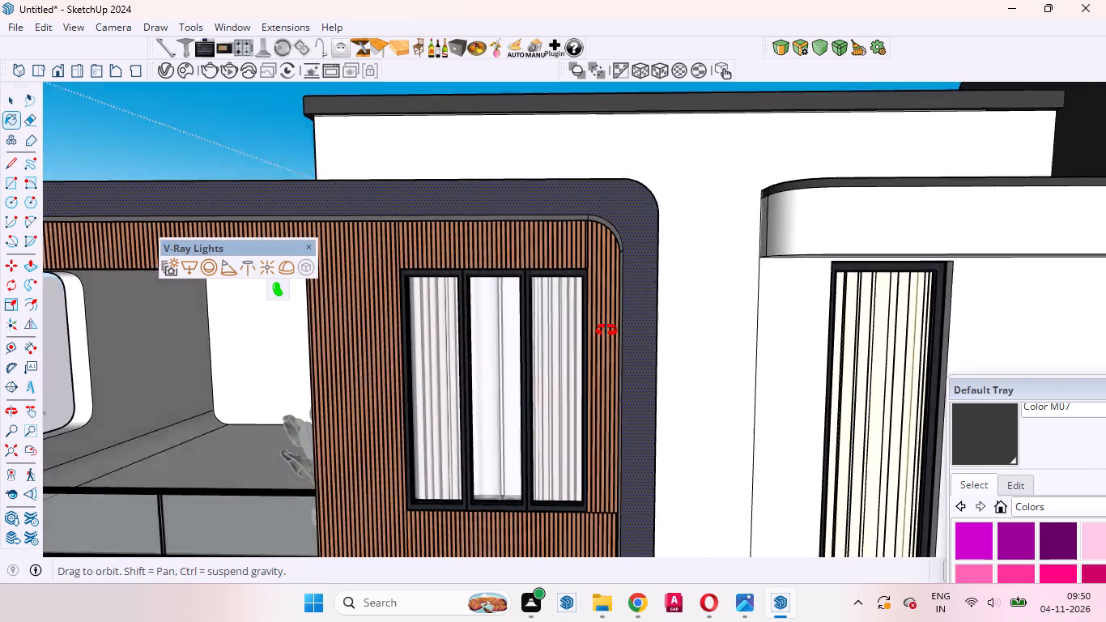
middle_click_drag(606, 330, 470, 451)
left_click(615, 265)
left_click(547, 232)
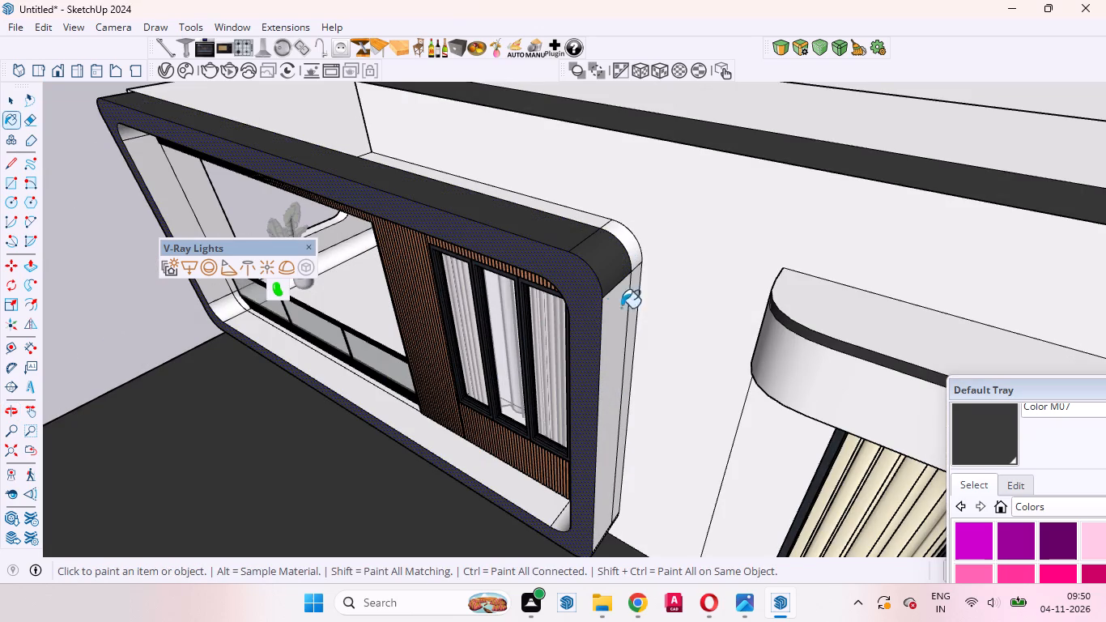
left_click(615, 321)
Paint the frame's inner bottom face, the lower rounded corner near the window and the adjoining inner side with Color M07.
scroll(656, 235, "down", 9)
scroll(560, 367, "up", 11)
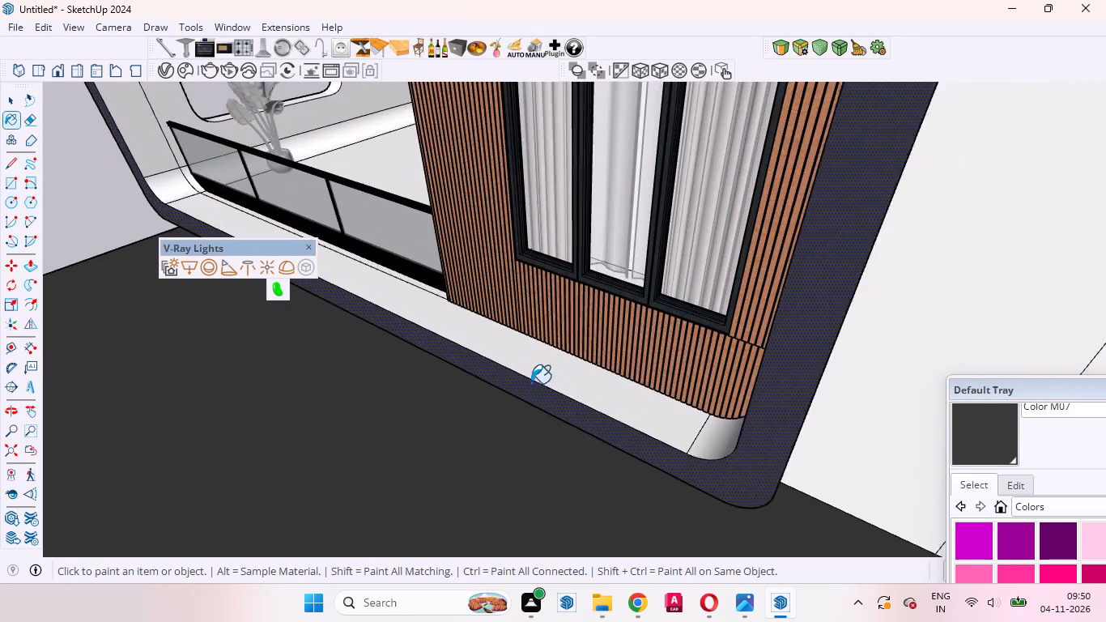
left_click(525, 365)
scroll(669, 411, "up", 4)
middle_click_drag(662, 426, 883, 431)
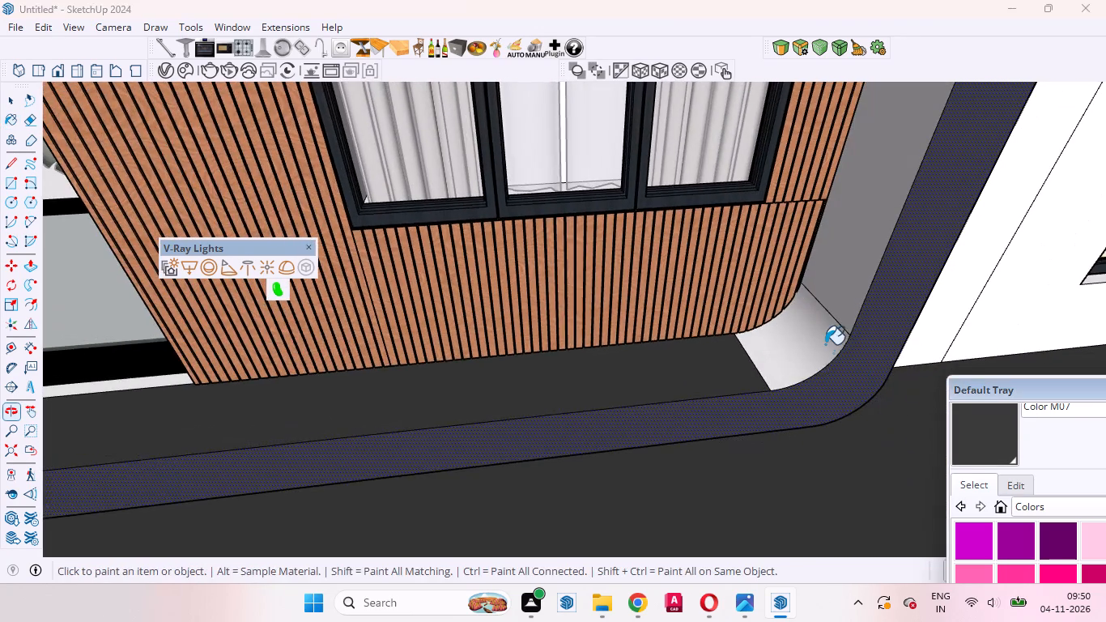
left_click(825, 344)
left_click(848, 246)
Paint the frame's inner lower corner and inner side face at the open, plant-lined end of the balcony with Color M07.
scroll(846, 316, "down", 3)
scroll(854, 315, "up", 1)
scroll(855, 315, "down", 14)
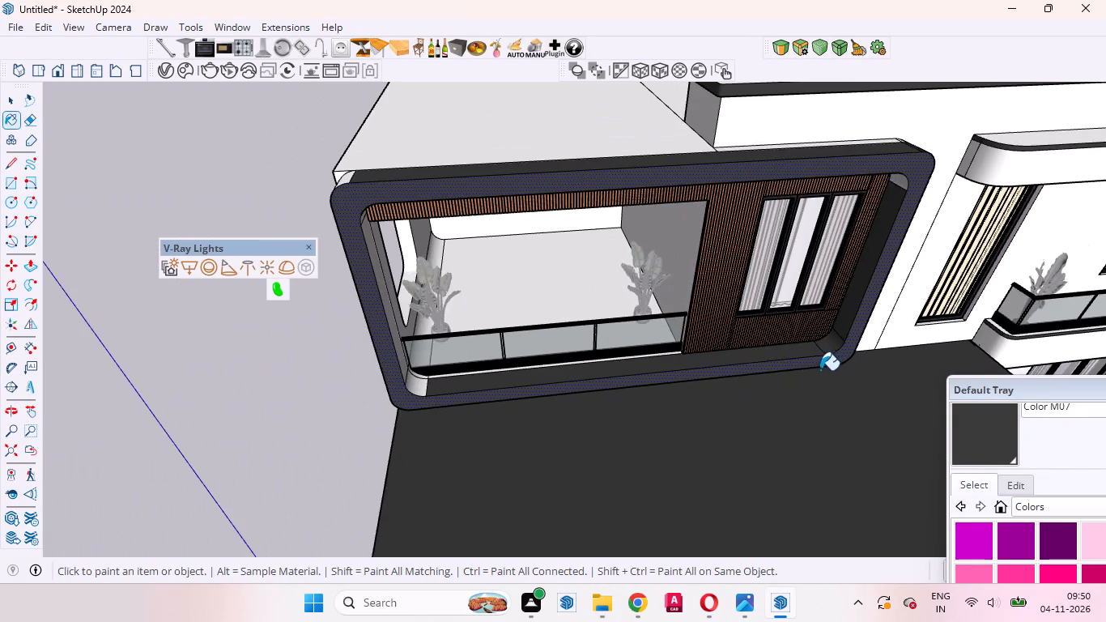
scroll(419, 342, "up", 10)
left_click(424, 416)
left_click(377, 360)
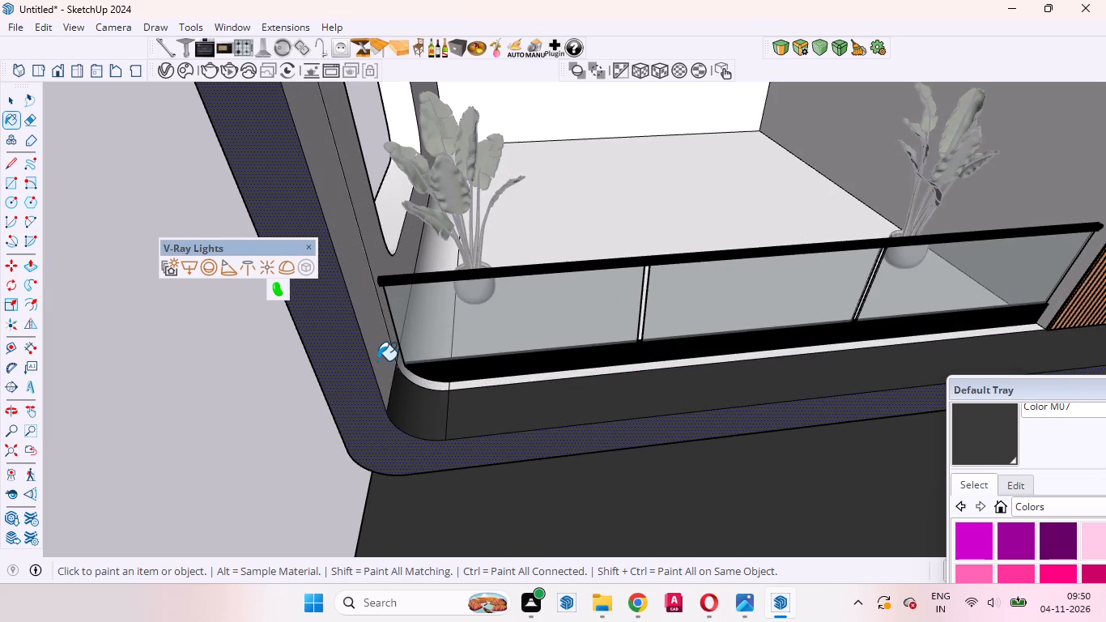
Paint the frame's inner top face and both inner upper rounded corners with Color M07.
scroll(440, 405, "down", 11)
middle_click_drag(658, 343, 748, 174)
scroll(779, 148, "up", 10)
left_click(830, 167)
left_click(789, 143)
scroll(849, 231, "down", 6)
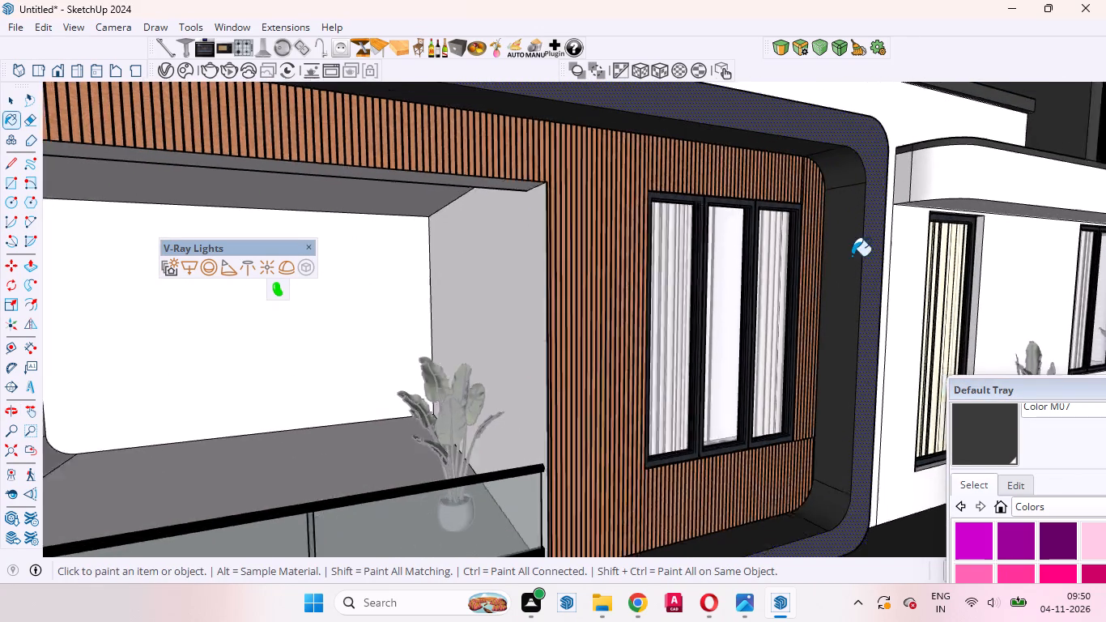
scroll(819, 260, "down", 5)
middle_click_drag(437, 284, 296, 296)
scroll(328, 256, "up", 9)
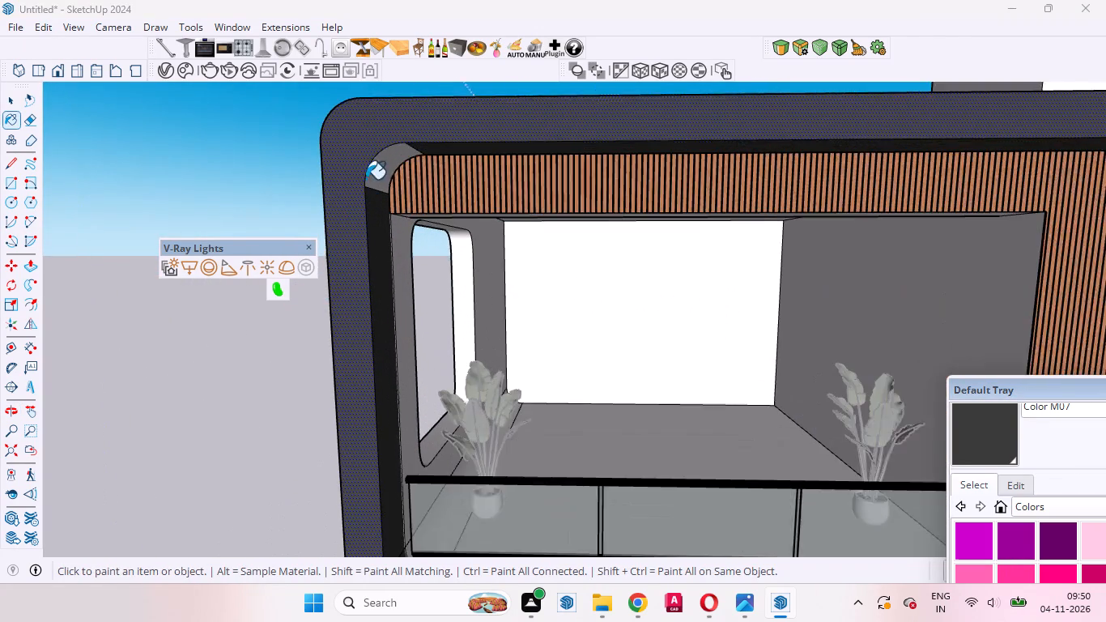
left_click(381, 173)
Paint the outer side of the frame at the house's open balcony end, including its upper and lower rounded corners, with Color M07.
middle_click_drag(340, 199, 577, 245)
left_click(634, 161)
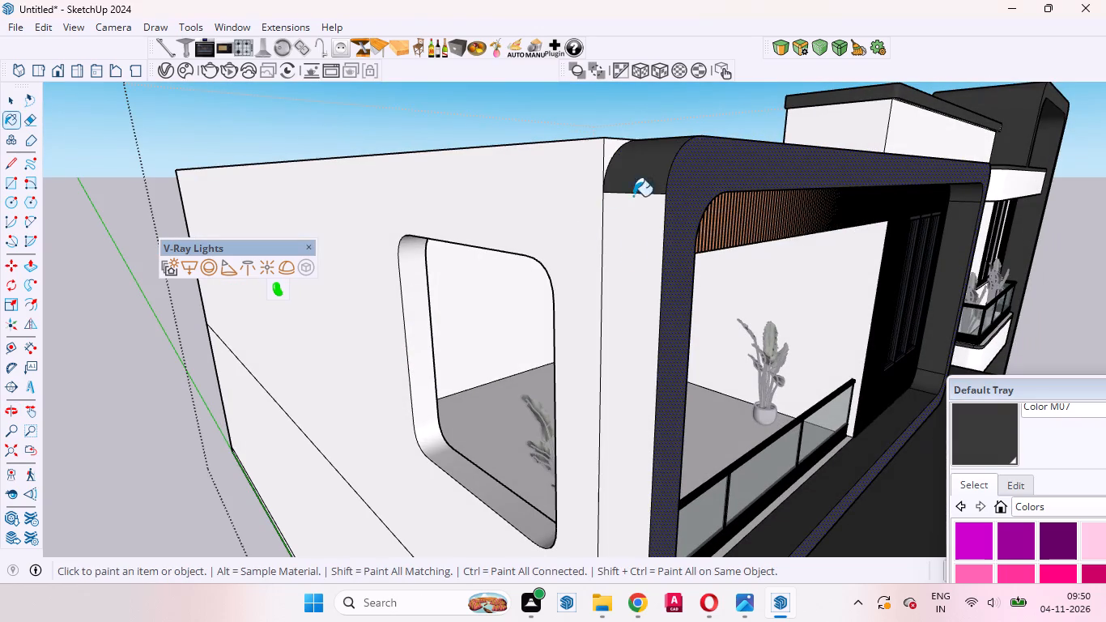
left_click(633, 275)
scroll(554, 194, "down", 9)
scroll(589, 428, "up", 10)
left_click(570, 421)
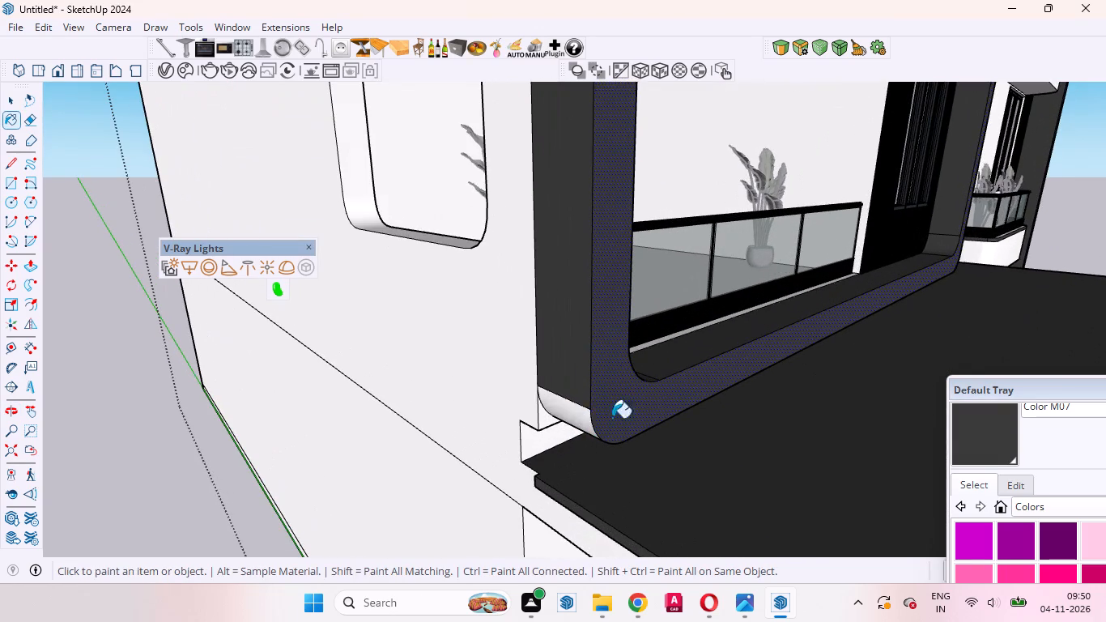
Paint the underside of the balcony frame above the porch roof with Color M07 and leave the group.
middle_click_drag(668, 418, 481, 343)
scroll(530, 343, "up", 9)
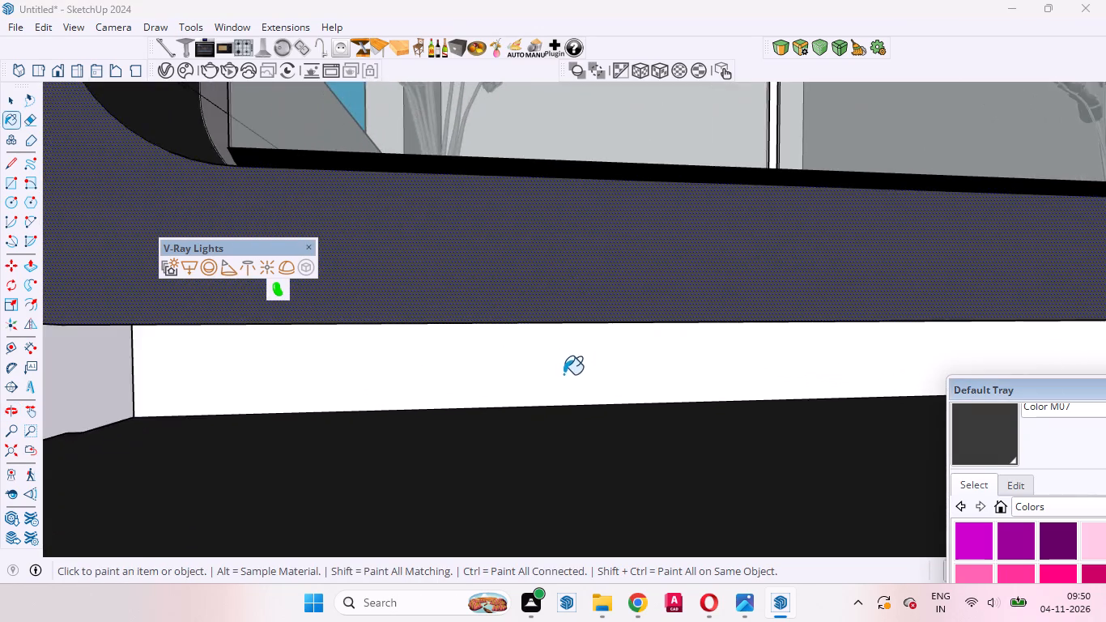
middle_click_drag(562, 373, 544, 364)
scroll(538, 307, "up", 10)
middle_click_drag(561, 332, 553, 325)
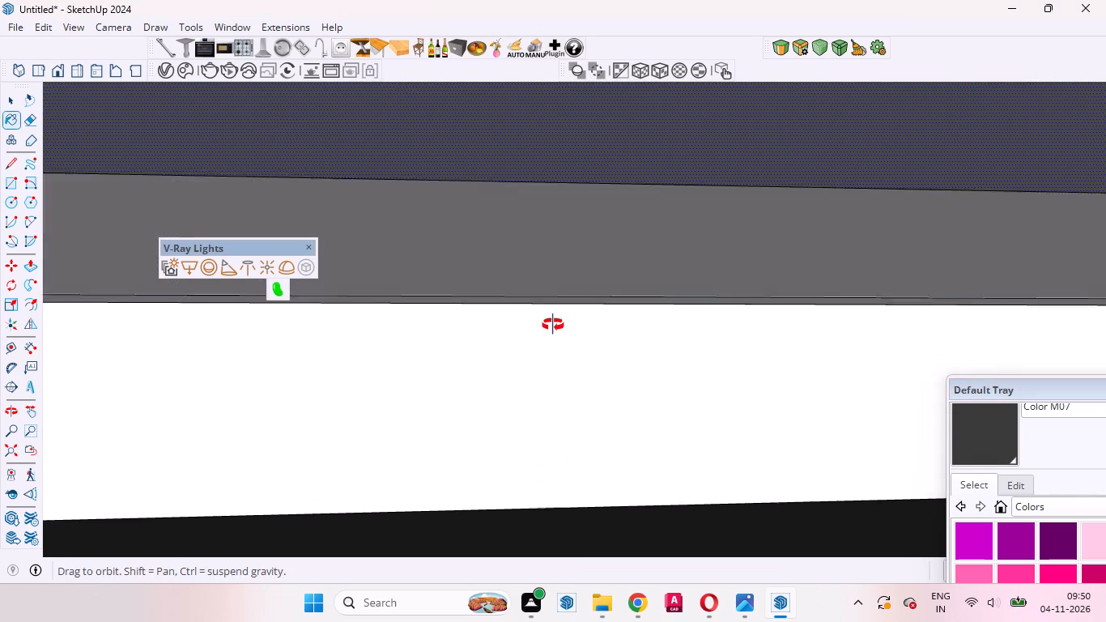
middle_click_drag(553, 325, 542, 313)
left_click(545, 210)
key("space")
scroll(574, 285, "down", 5)
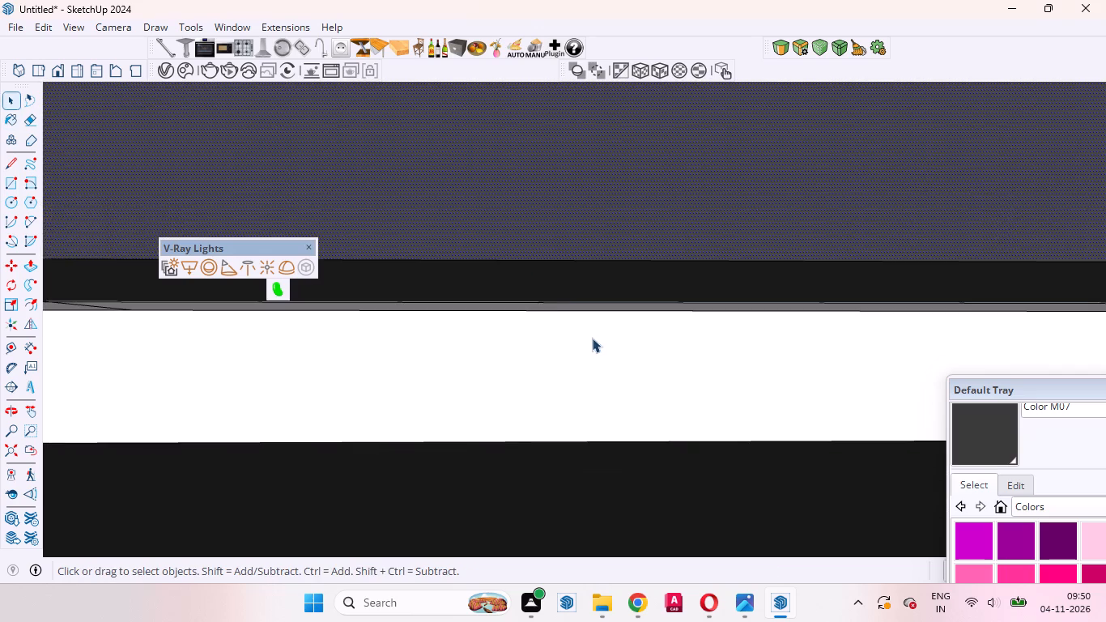
middle_click_drag(560, 330, 576, 595)
scroll(550, 403, "down", 20)
scroll(550, 403, "down", 10)
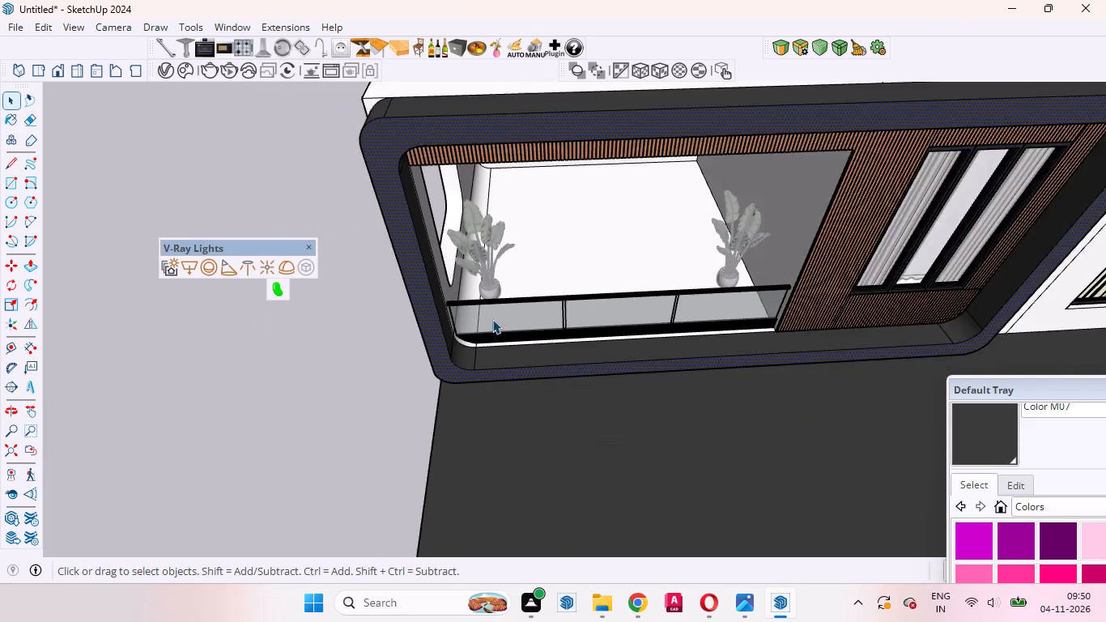
scroll(492, 319, "up", 1)
scroll(492, 319, "down", 16)
left_click(491, 545)
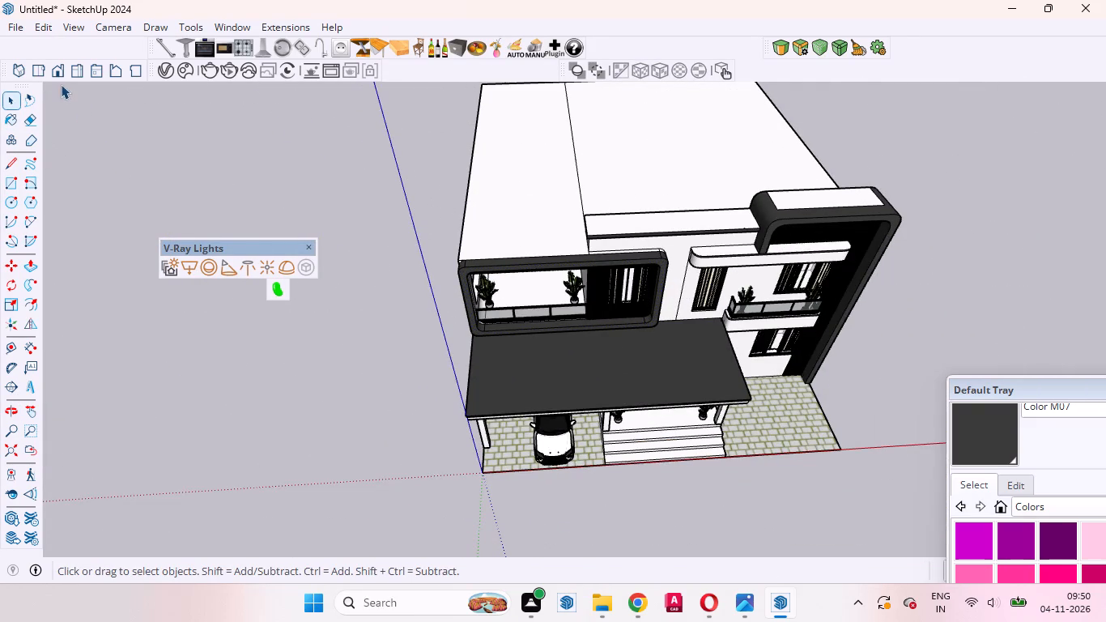
Return to the Front view and examine the small balcony and the canopy slab's rounded end up close.
left_click(61, 71)
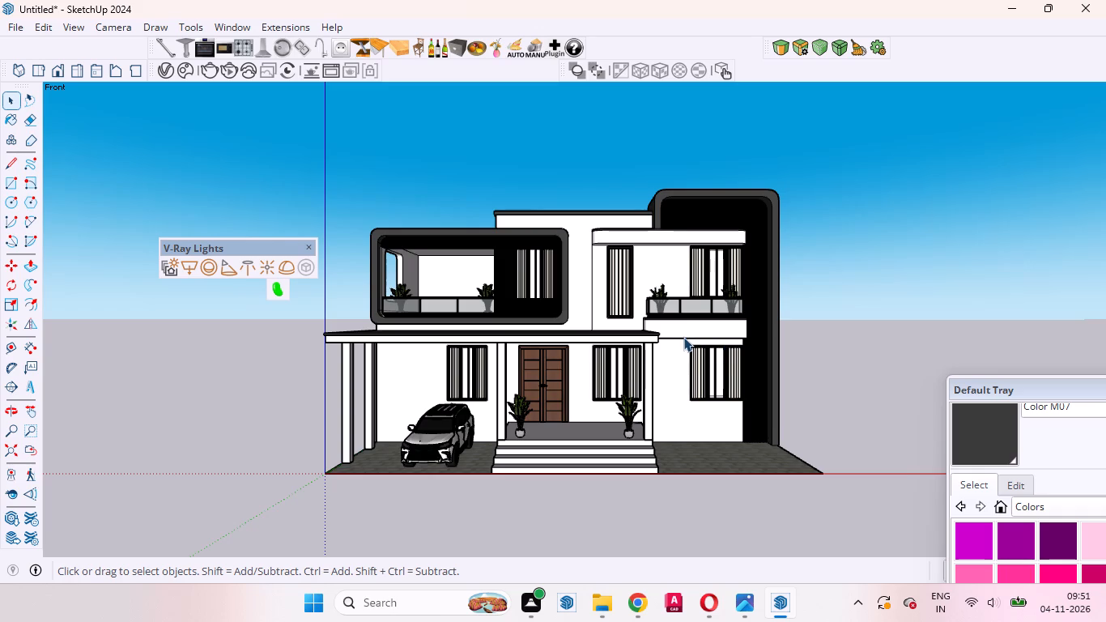
scroll(635, 221, "up", 16)
middle_click_drag(537, 347, 618, 376)
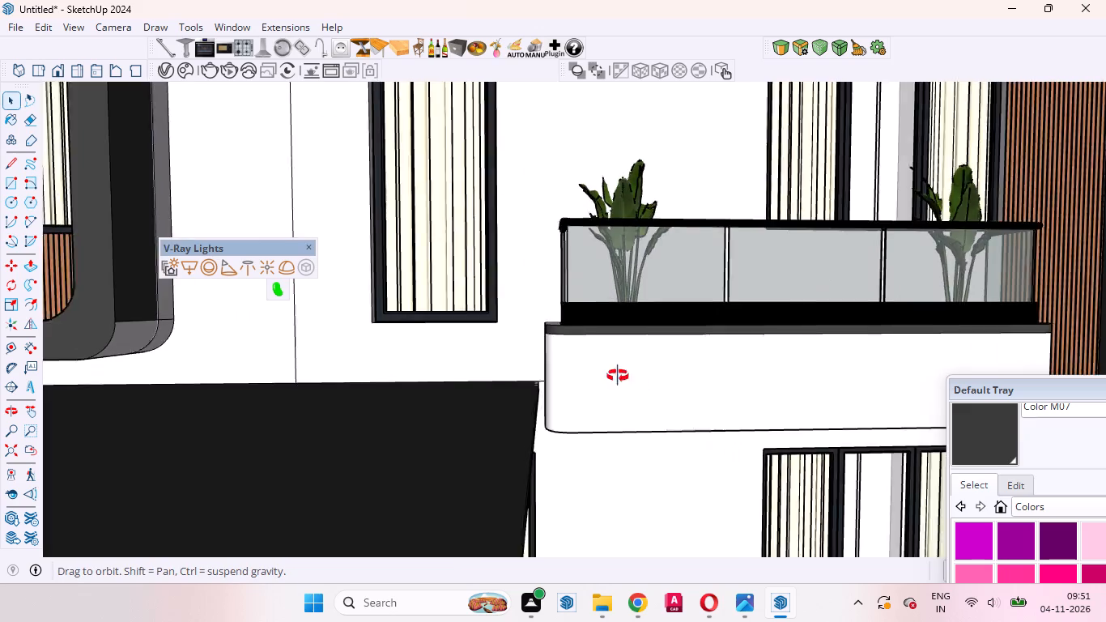
middle_click_drag(618, 376, 717, 436)
scroll(569, 369, "down", 18)
scroll(592, 363, "up", 1)
middle_click_drag(591, 363, 481, 310)
scroll(492, 263, "up", 19)
middle_click_drag(534, 276, 603, 291)
scroll(563, 287, "up", 5)
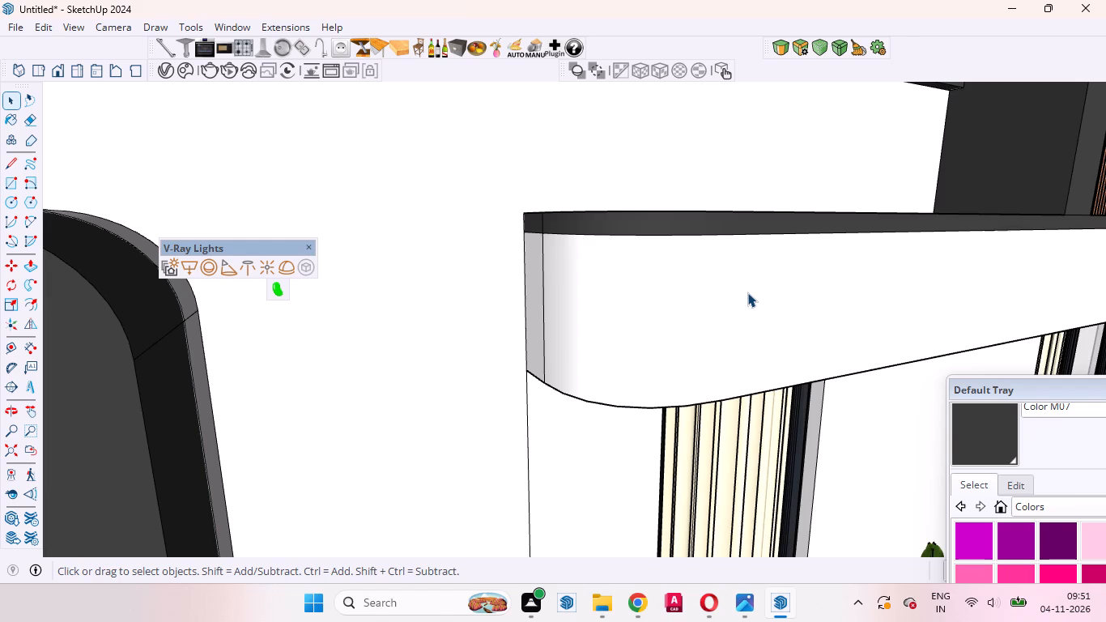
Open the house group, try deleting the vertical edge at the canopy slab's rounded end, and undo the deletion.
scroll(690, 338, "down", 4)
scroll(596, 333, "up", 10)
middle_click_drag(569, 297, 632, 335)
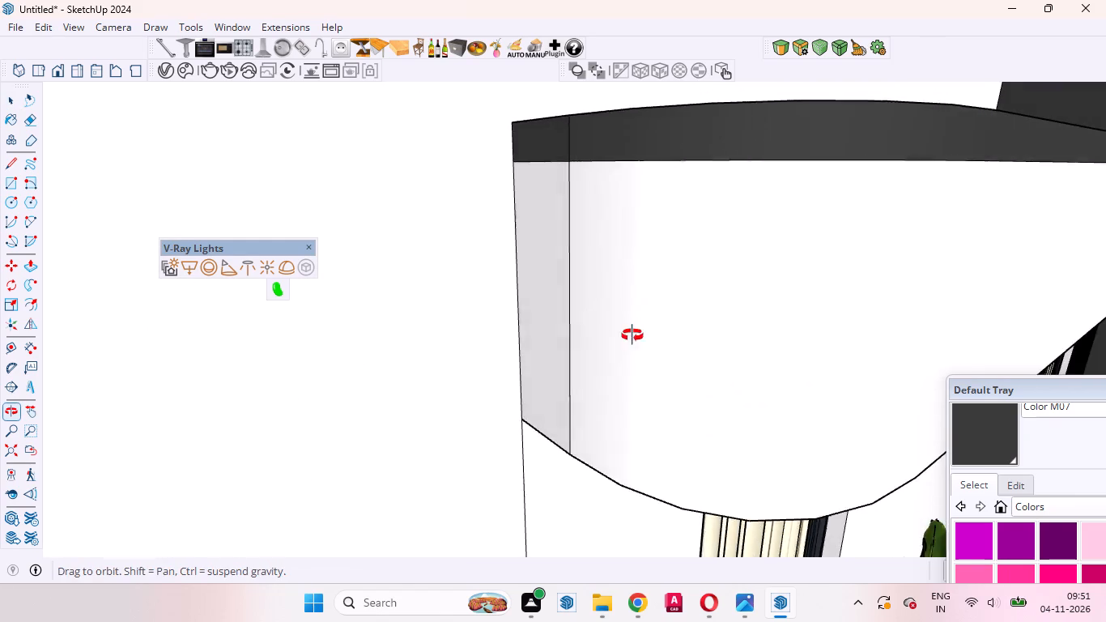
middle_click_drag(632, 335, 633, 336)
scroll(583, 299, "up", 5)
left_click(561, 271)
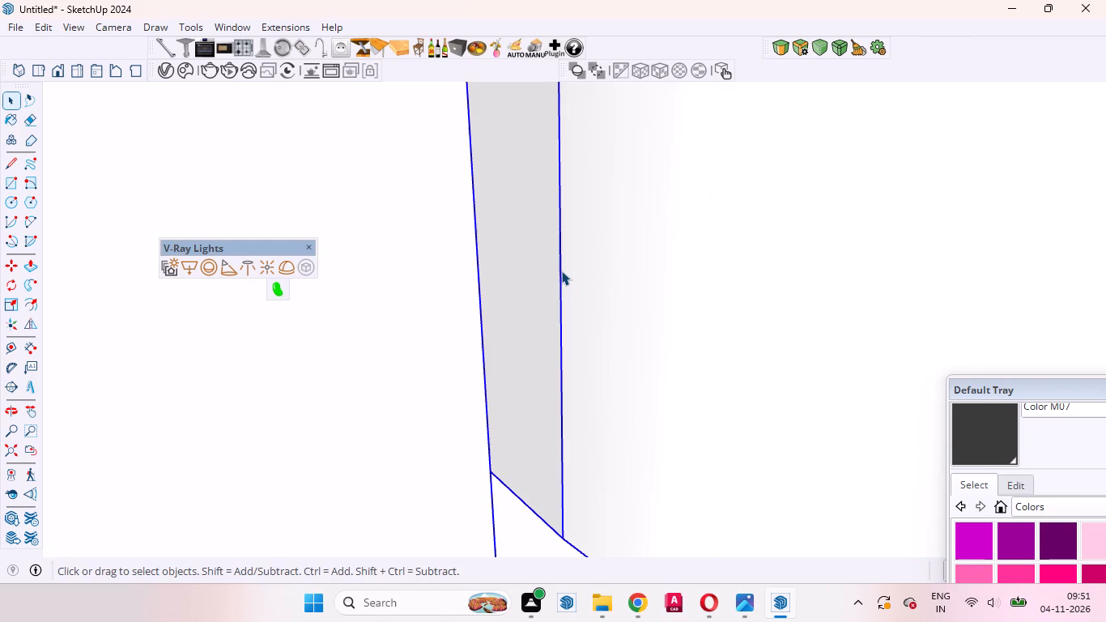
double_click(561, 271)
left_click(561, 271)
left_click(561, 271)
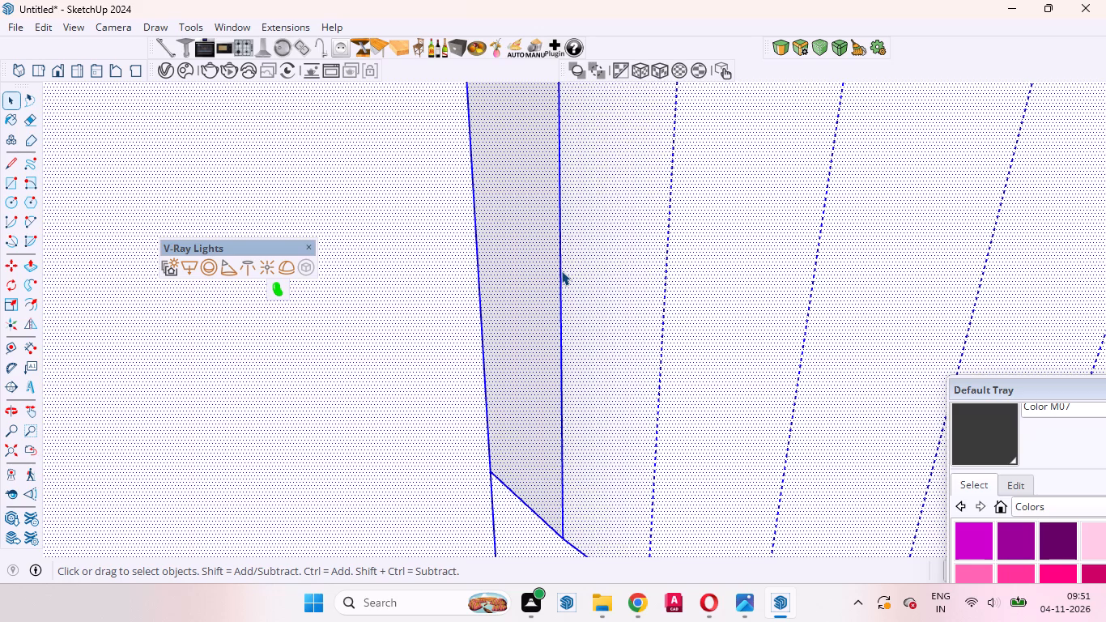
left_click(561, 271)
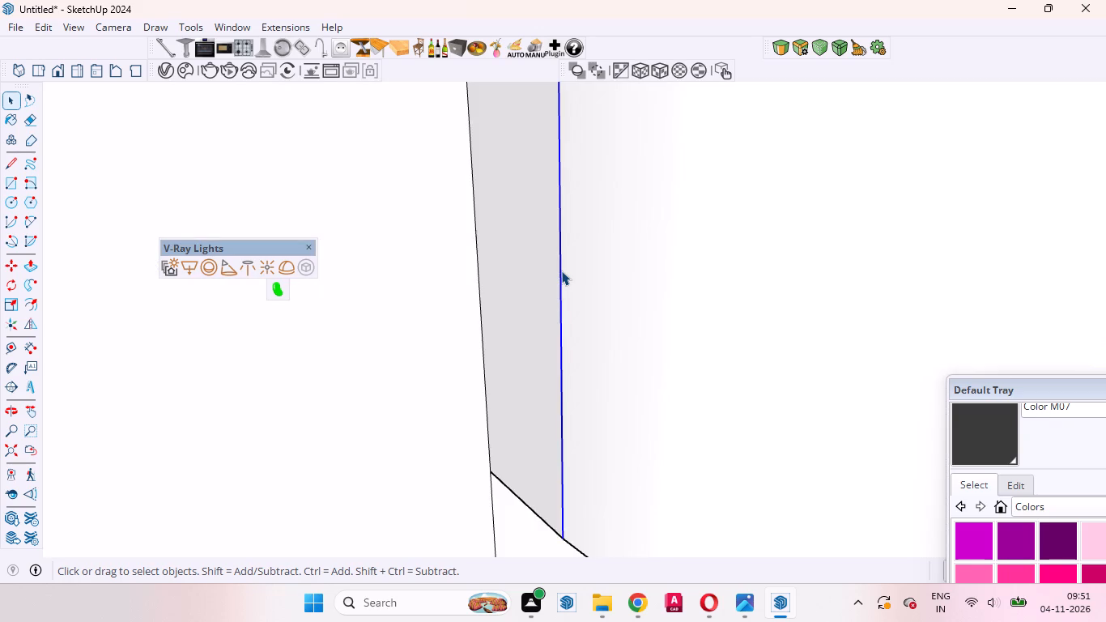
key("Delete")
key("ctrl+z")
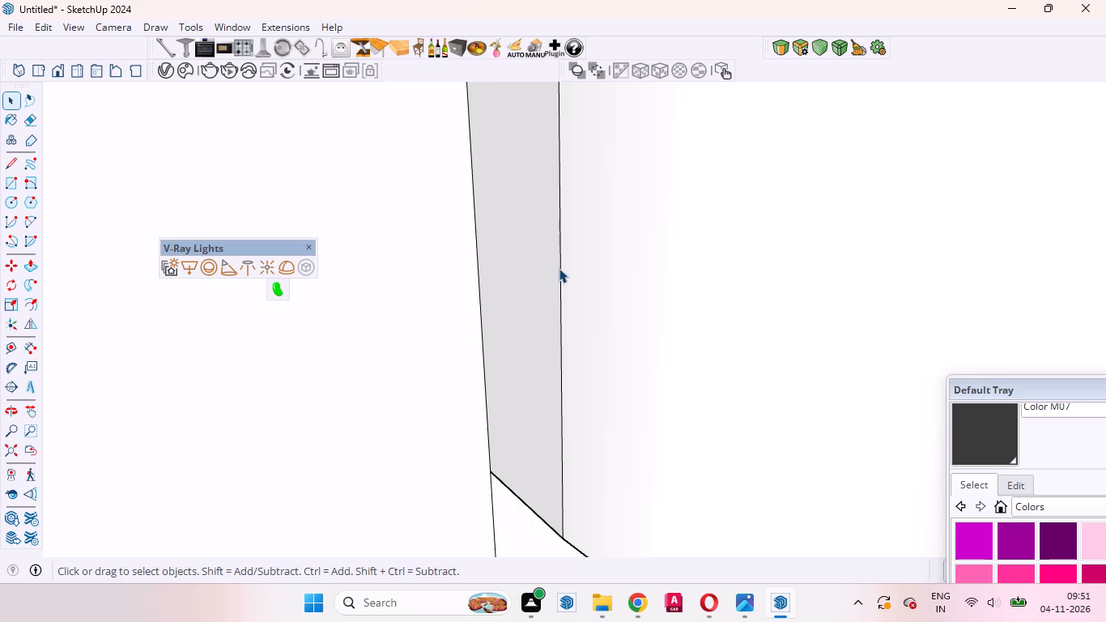
Examine the canopy slab and the painted balcony frame from above, below and both sides.
scroll(559, 268, "down", 13)
middle_click_drag(674, 299, 467, 350)
scroll(470, 343, "up", 1)
scroll(520, 280, "down", 16)
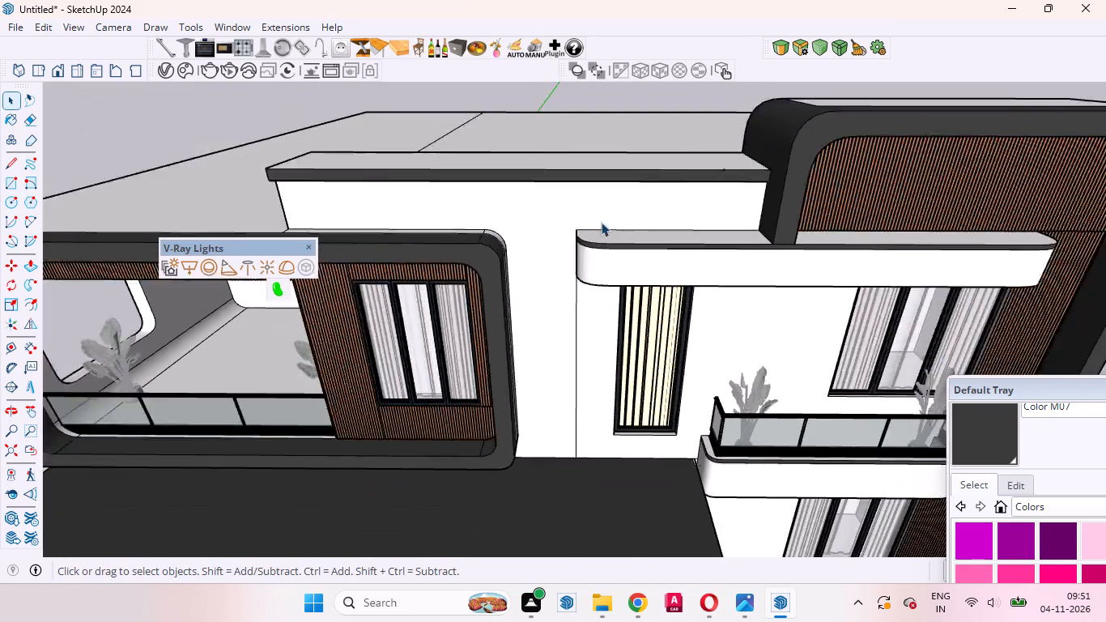
scroll(601, 222, "down", 1)
scroll(537, 250, "up", 12)
middle_click_drag(517, 238, 413, 145)
scroll(676, 178, "down", 6)
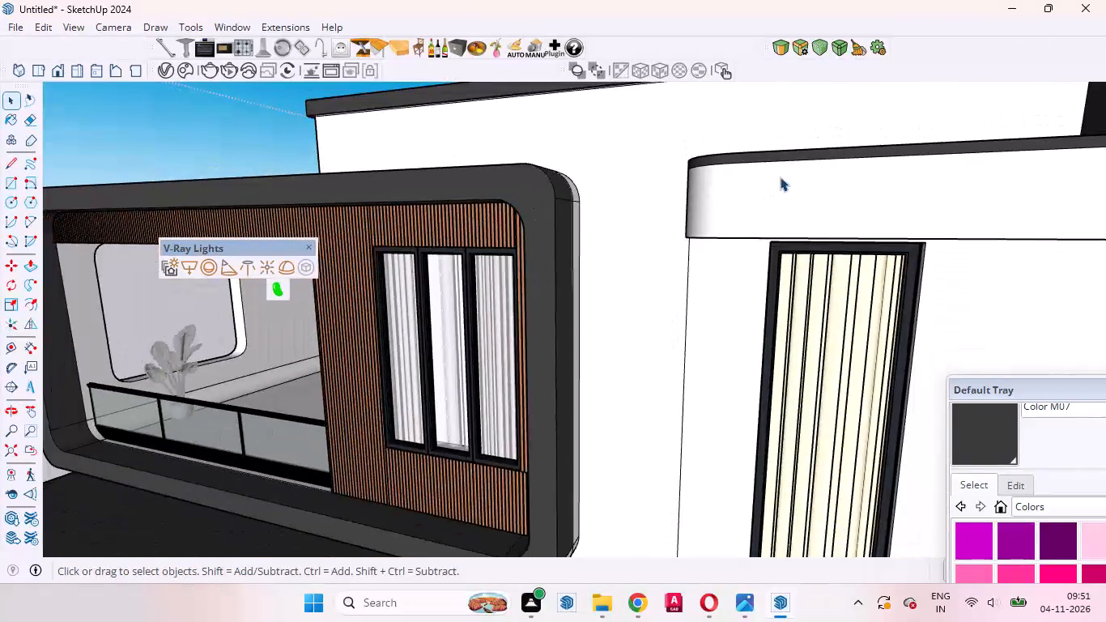
scroll(780, 177, "down", 5)
scroll(666, 202, "down", 6)
scroll(552, 211, "up", 6)
middle_click_drag(602, 240, 825, 179)
scroll(642, 202, "up", 2)
scroll(642, 202, "down", 1)
scroll(642, 202, "up", 4)
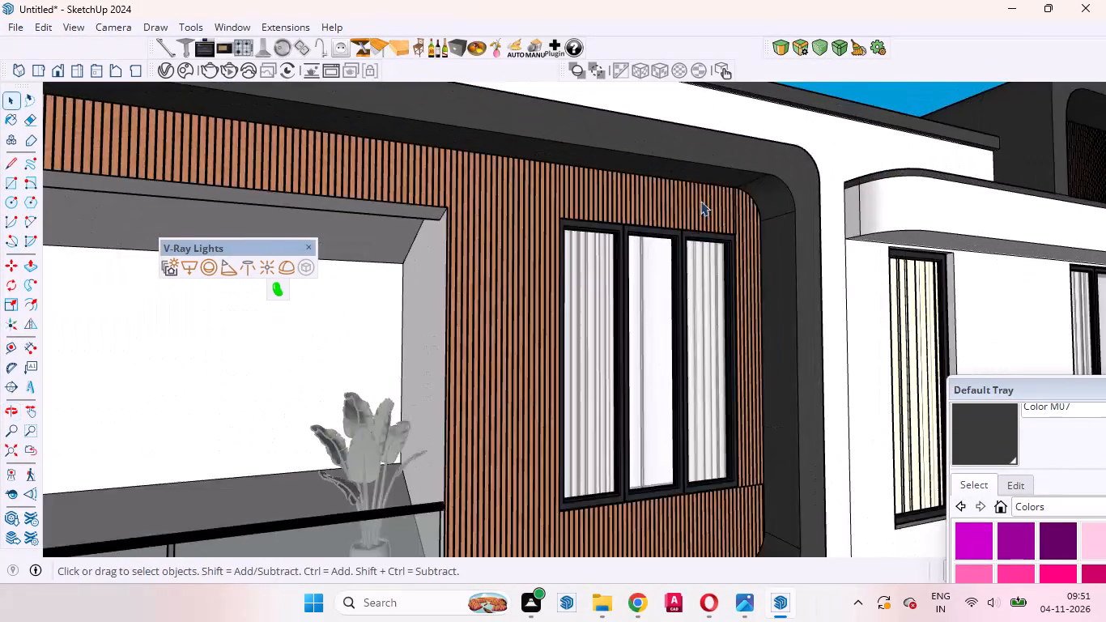
scroll(793, 224, "down", 12)
Paint the outer lower rounded corner of the balcony frame, on the window side above the porch roof, with Color M07.
middle_click_drag(828, 263, 782, 429)
scroll(759, 439, "up", 12)
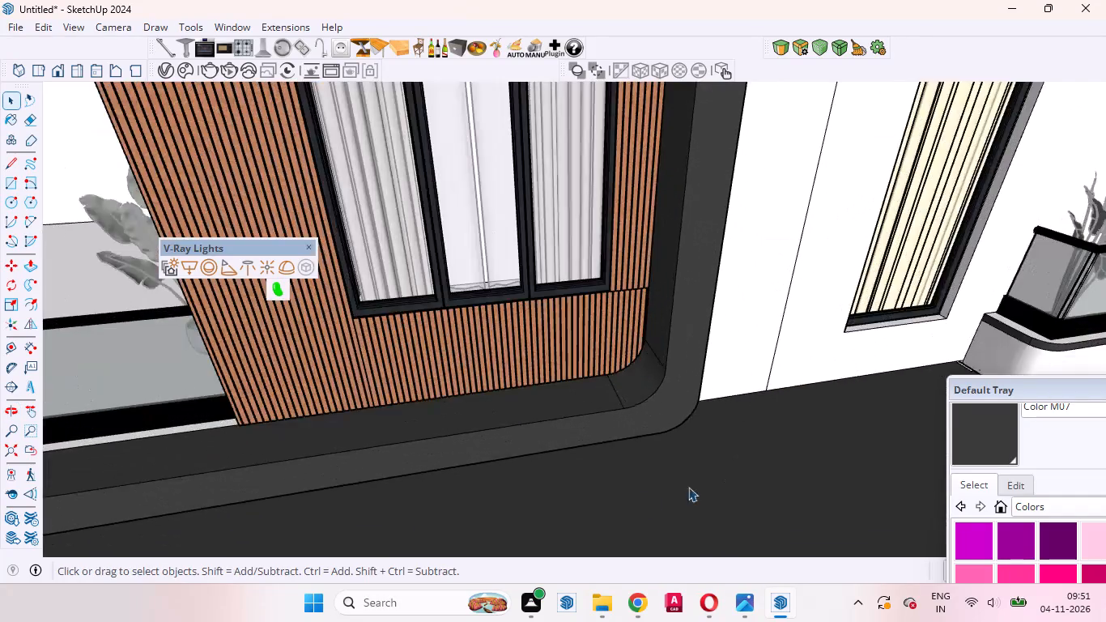
middle_click_drag(644, 495, 570, 341)
scroll(597, 340, "up", 11)
middle_click_drag(696, 334, 583, 303)
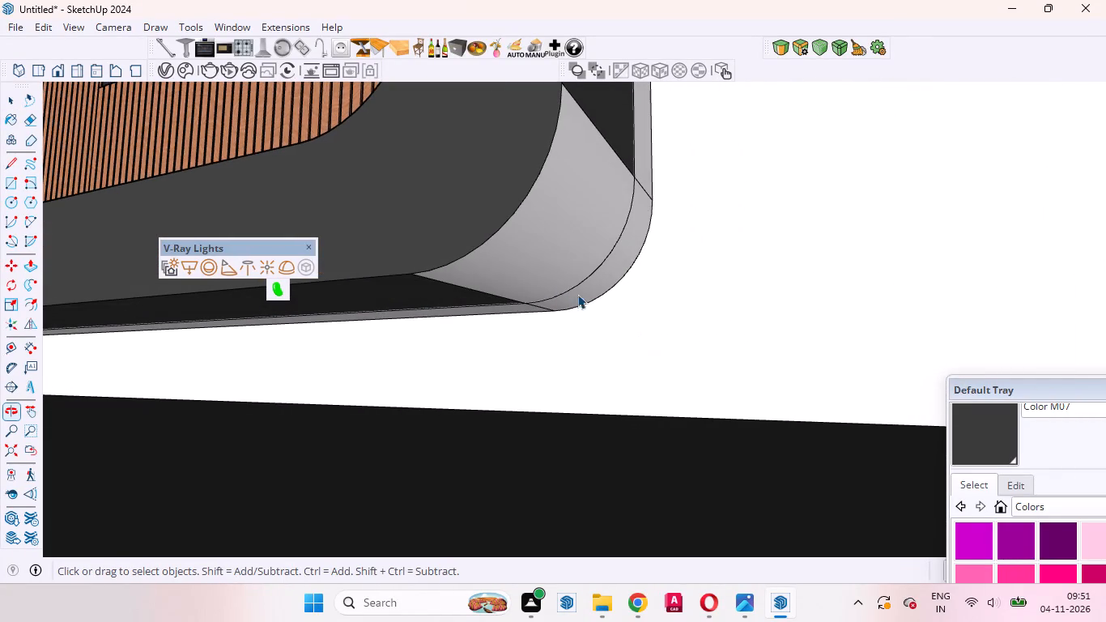
left_click(579, 222)
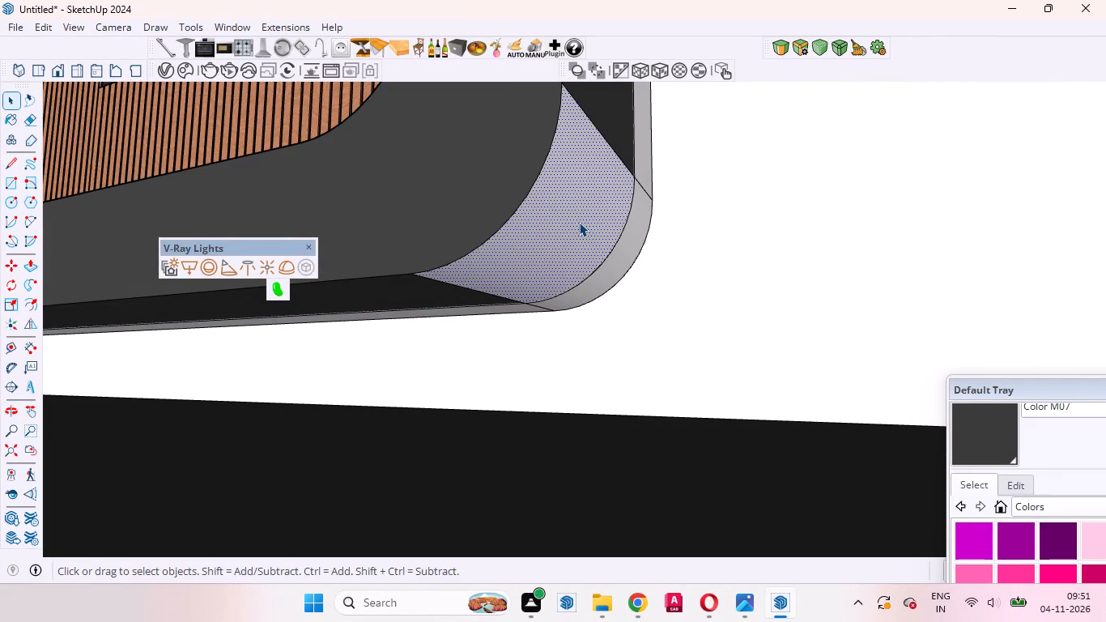
left_click(993, 441)
left_click(574, 232)
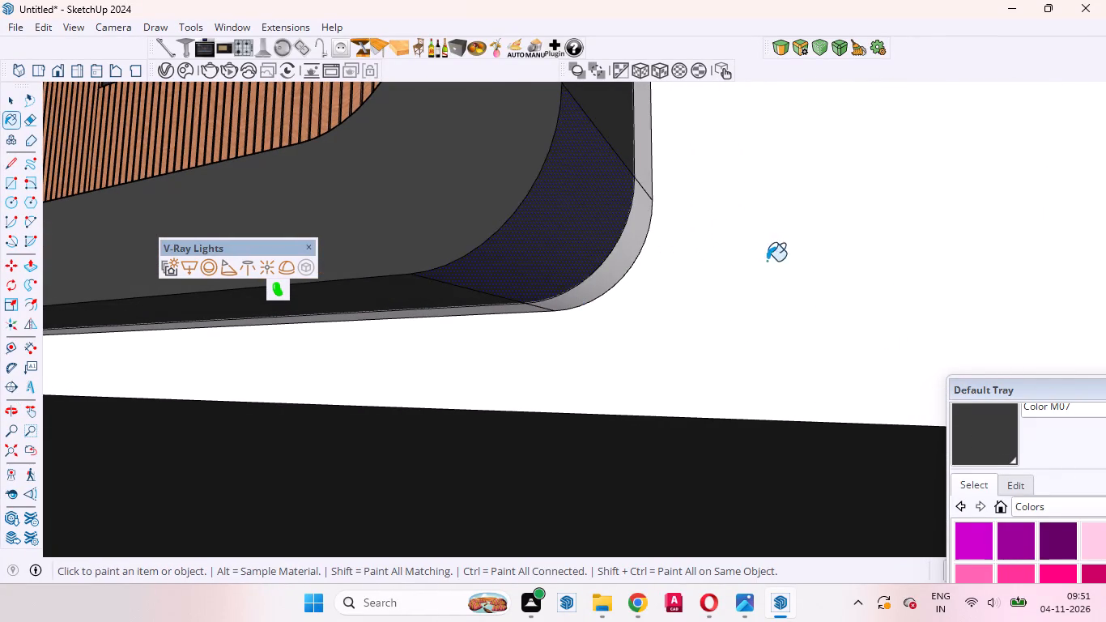
Close the house group and review the whole front facade from above, at ground level and from an angle.
scroll(795, 271, "down", 5)
middle_click_drag(636, 266, 798, 459)
scroll(776, 427, "down", 20)
scroll(776, 427, "down", 5)
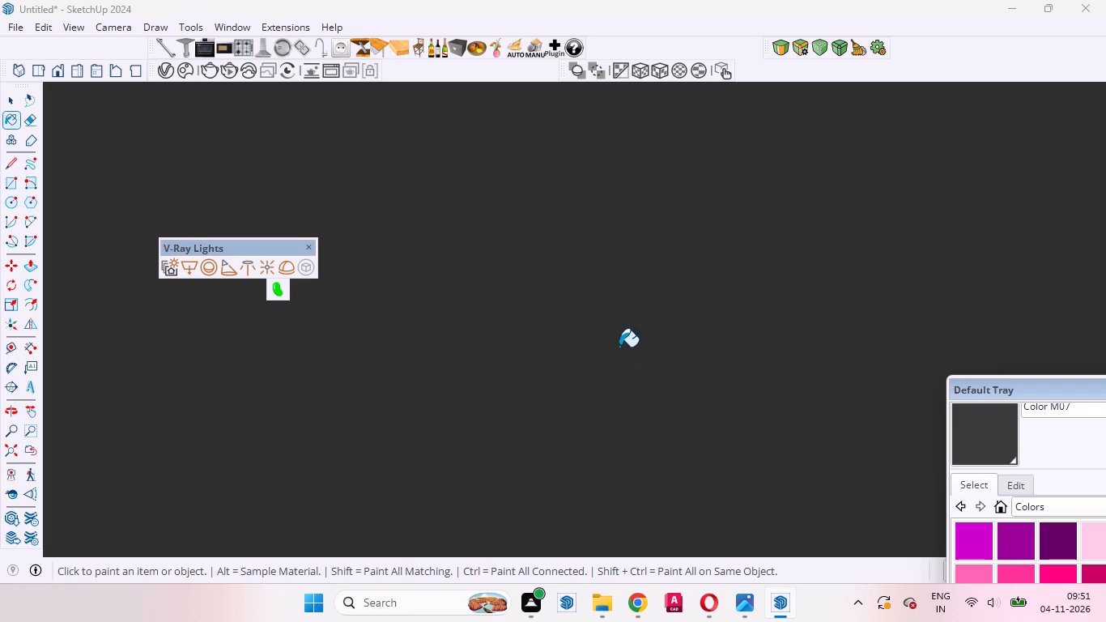
scroll(619, 347, "down", 20)
scroll(619, 347, "down", 3)
scroll(625, 352, "up", 1)
scroll(625, 352, "down", 20)
scroll(625, 352, "down", 10)
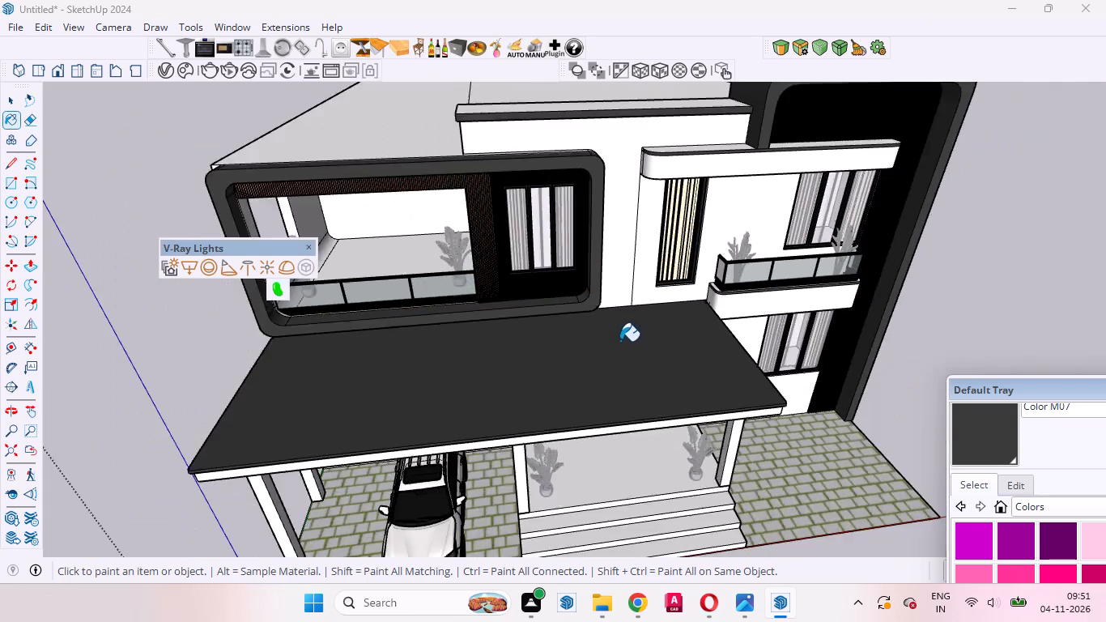
key("space")
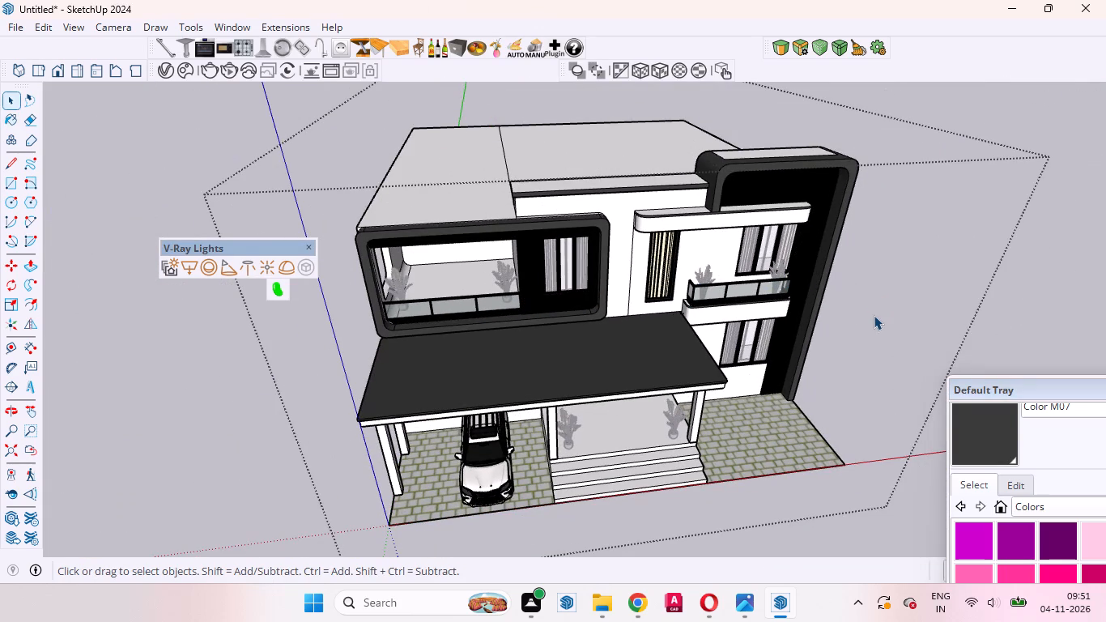
left_click(864, 317)
scroll(844, 435, "down", 1)
middle_click_drag(839, 446, 735, 360)
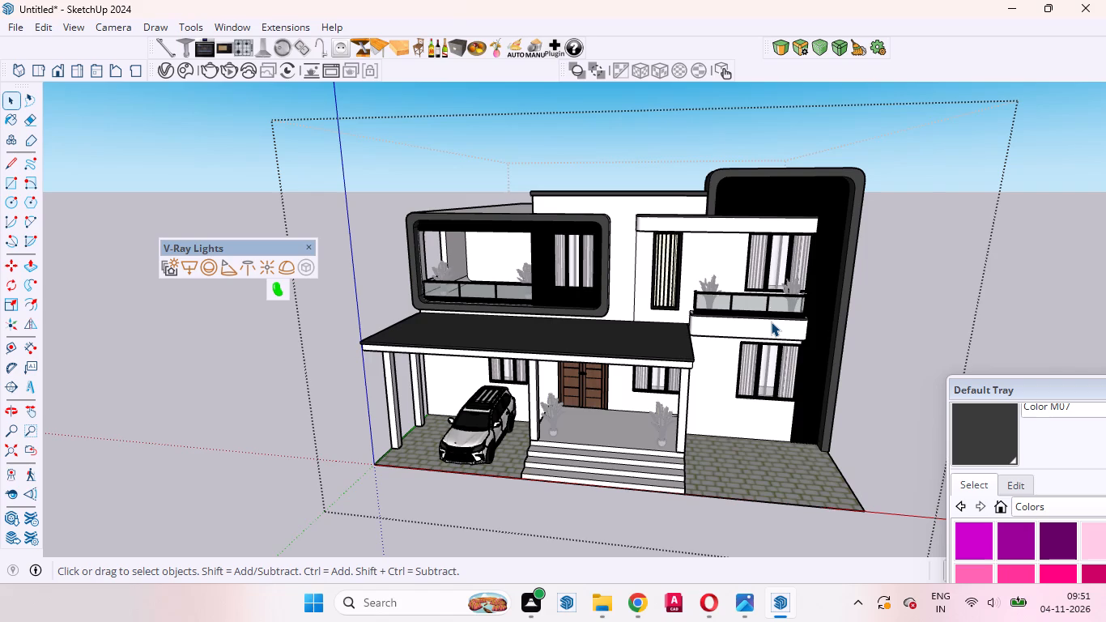
scroll(508, 481, "down", 5)
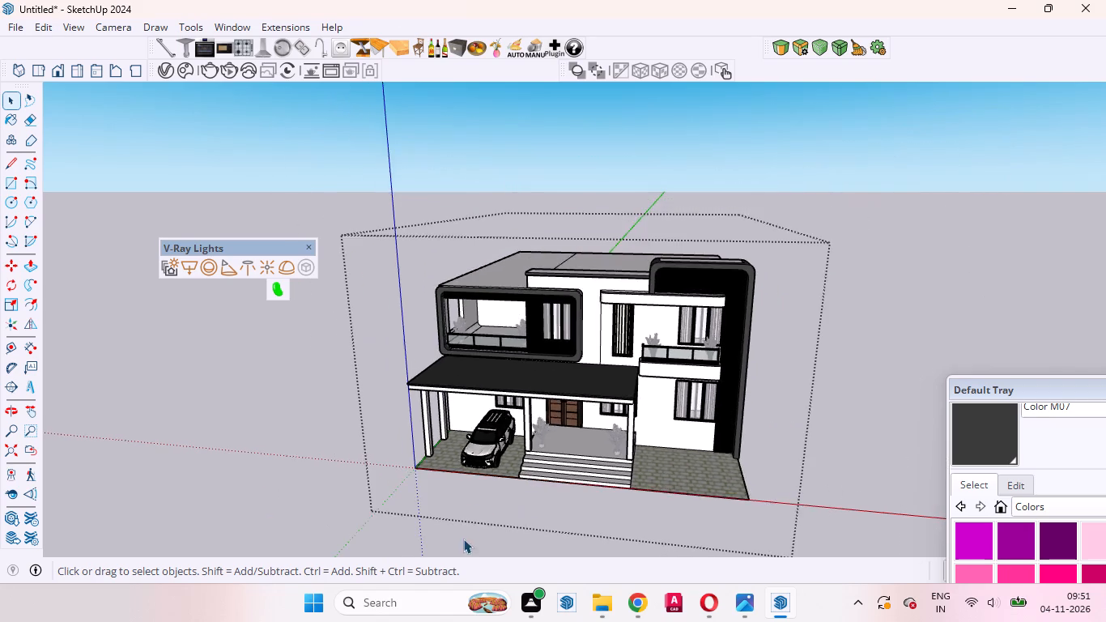
middle_click_drag(463, 538, 570, 411)
left_click(785, 361)
left_click(798, 343)
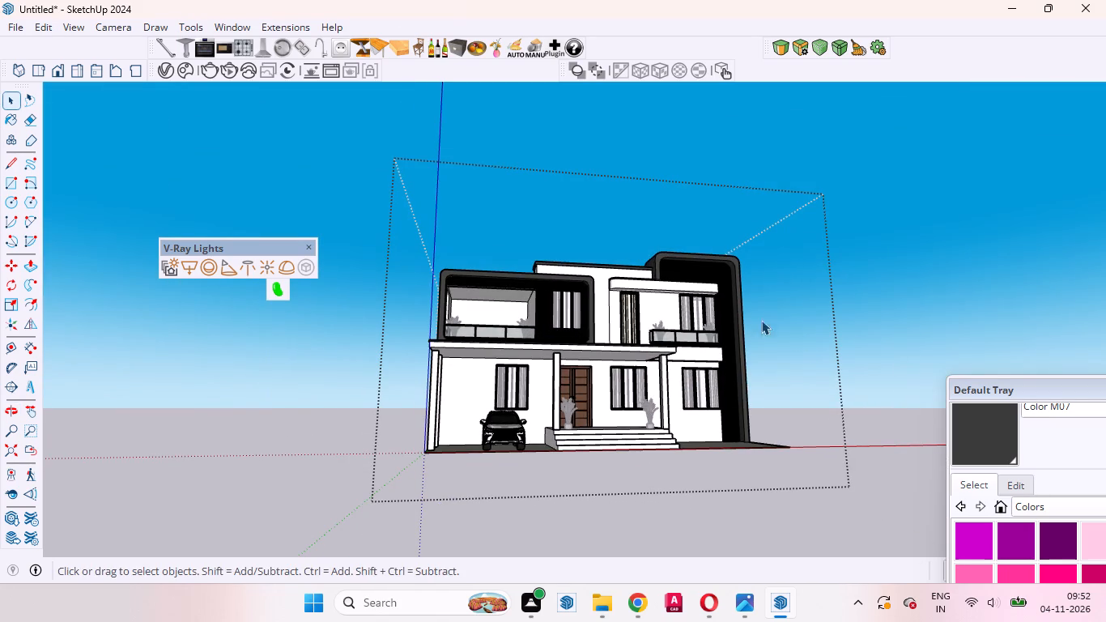
left_click(853, 338)
scroll(713, 356, "up", 5)
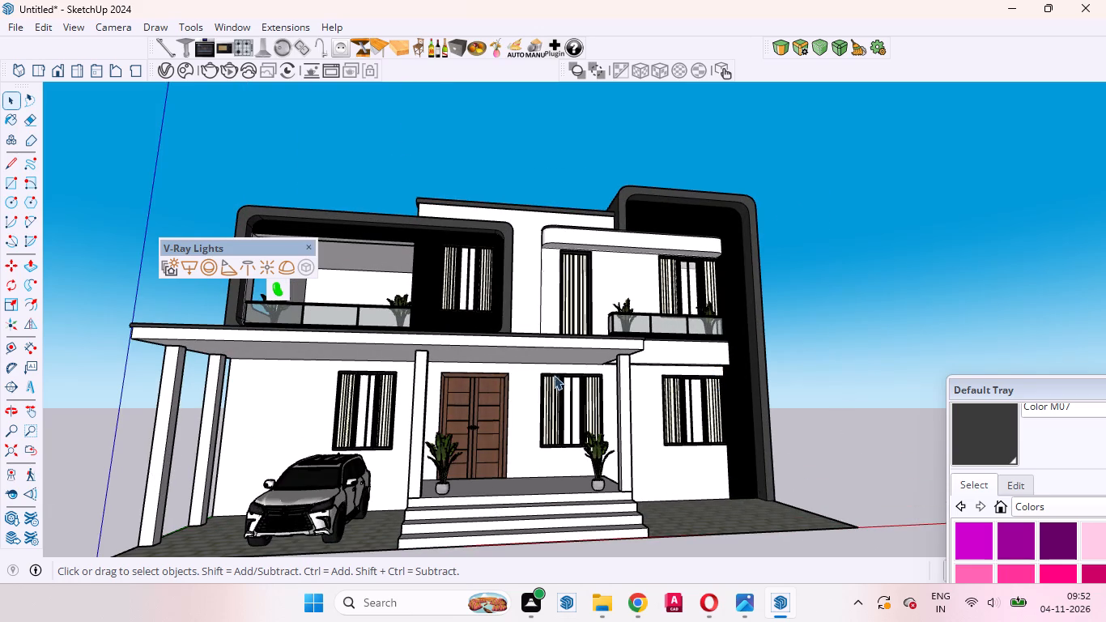
scroll(535, 356, "up", 5)
scroll(806, 333, "down", 6)
middle_click_drag(649, 381, 466, 394)
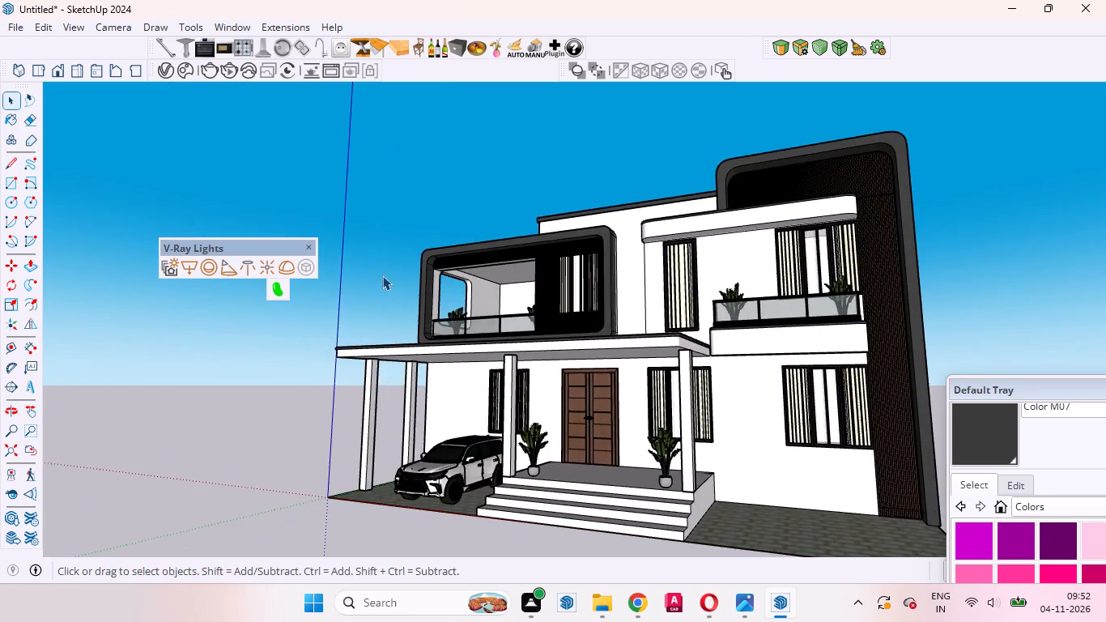
Examine the framed balcony's upper corner, slatted lining and side opening up close.
scroll(382, 272, "up", 14)
middle_click_drag(534, 368, 457, 319)
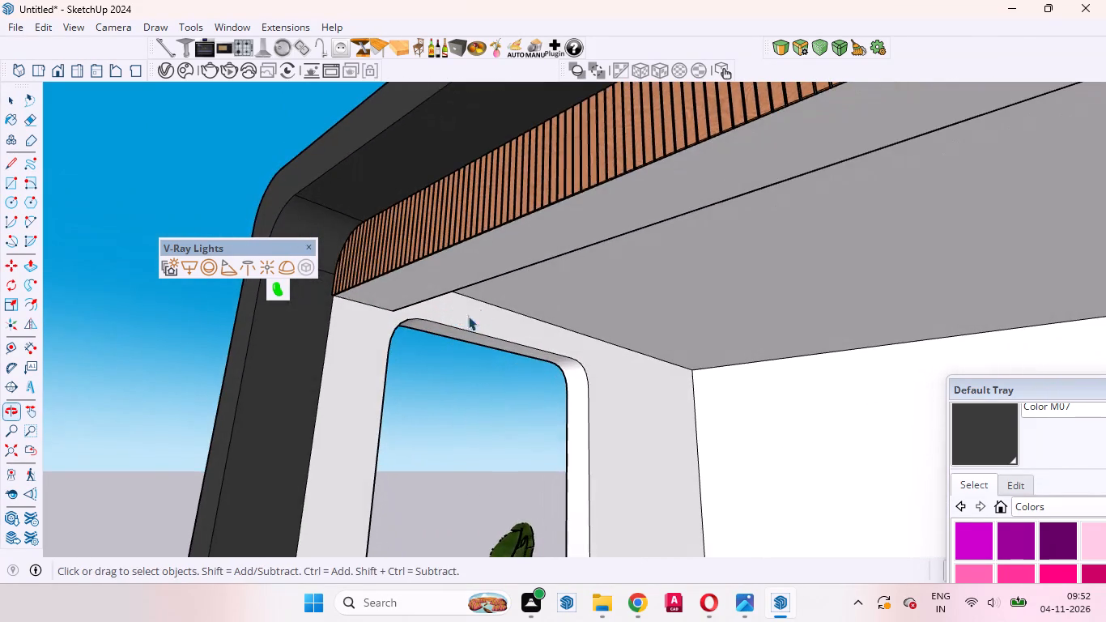
scroll(599, 363, "down", 9)
scroll(596, 373, "up", 5)
middle_click_drag(492, 403, 833, 443)
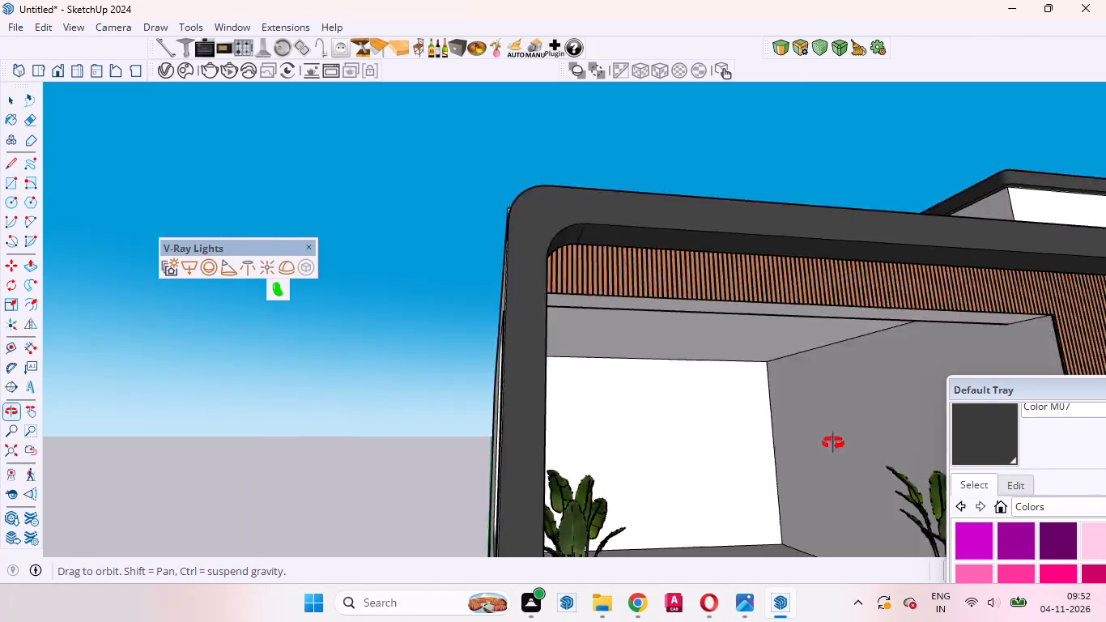
middle_click_drag(833, 443, 1044, 450)
Examine the tall rounded frame from above and in front, including its slatted panel and the canopy slab over the windows.
scroll(833, 291, "up", 5)
middle_click_drag(731, 309, 650, 475)
scroll(630, 452, "up", 1)
scroll(609, 428, "down", 5)
scroll(713, 346, "up", 10)
middle_click_drag(764, 376, 661, 372)
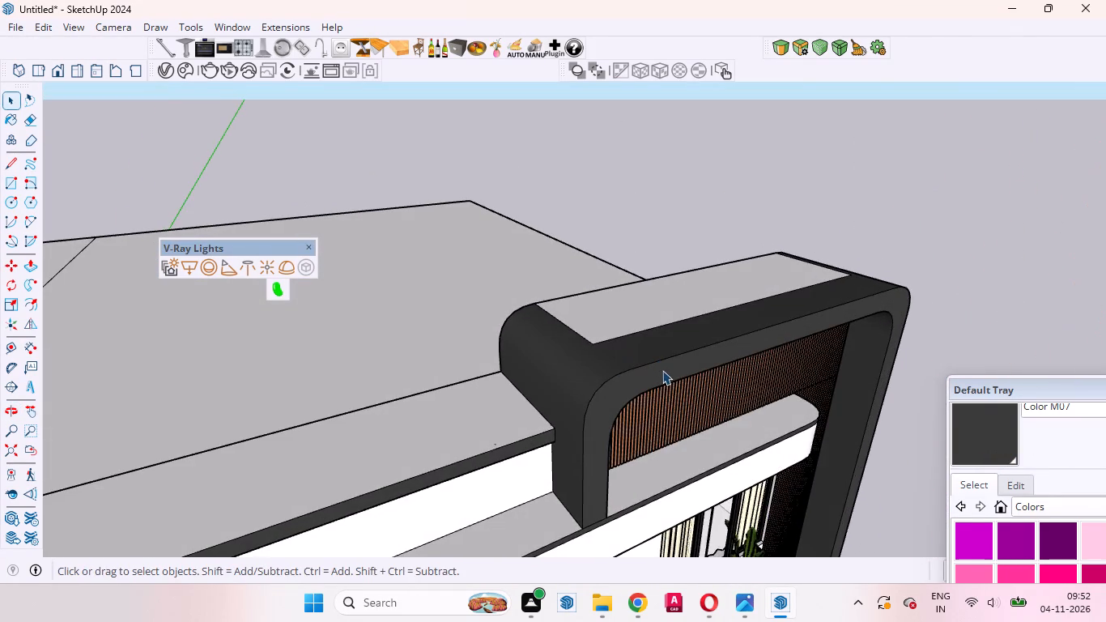
scroll(659, 369, "down", 5)
middle_click_drag(798, 391, 589, 223)
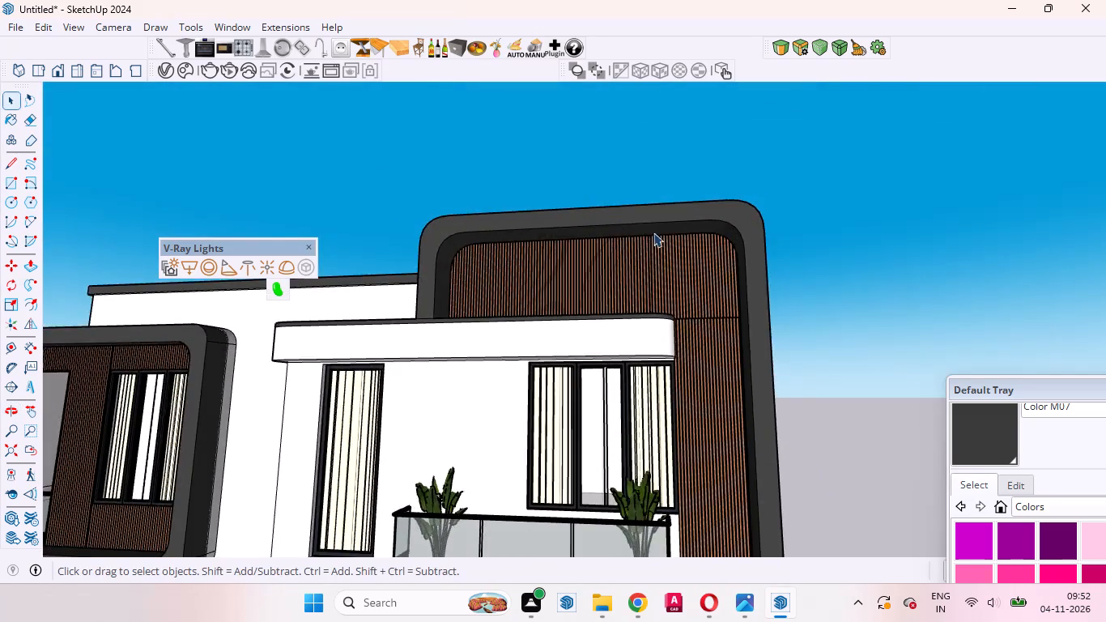
scroll(673, 243, "up", 4)
scroll(688, 246, "down", 4)
scroll(756, 262, "down", 5)
scroll(674, 296, "up", 7)
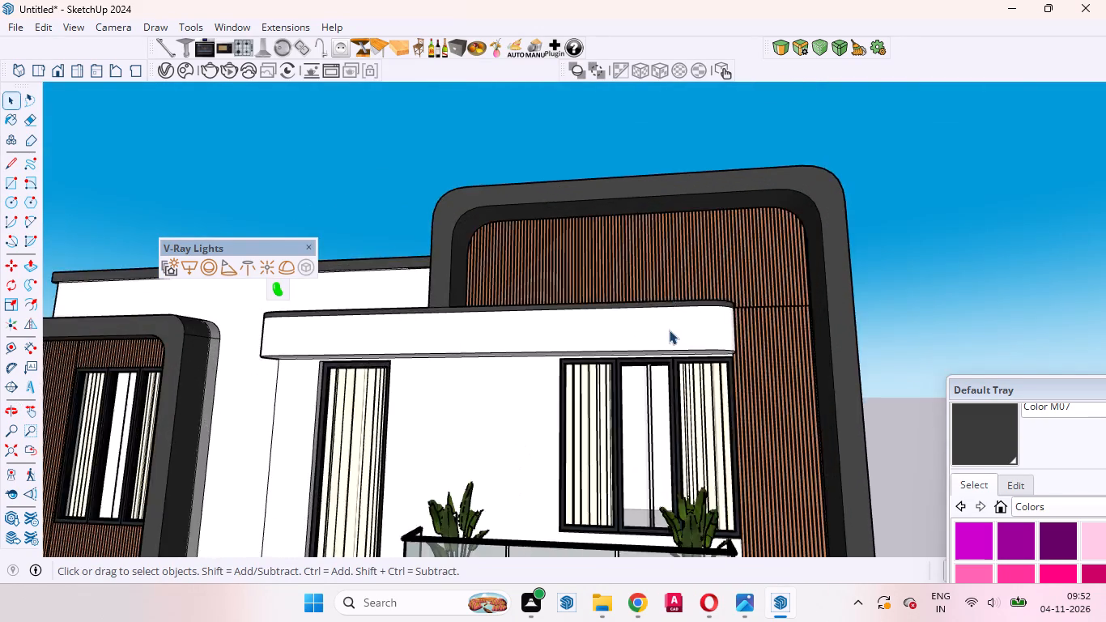
scroll(669, 330, "up", 3)
middle_click_drag(536, 351, 608, 360)
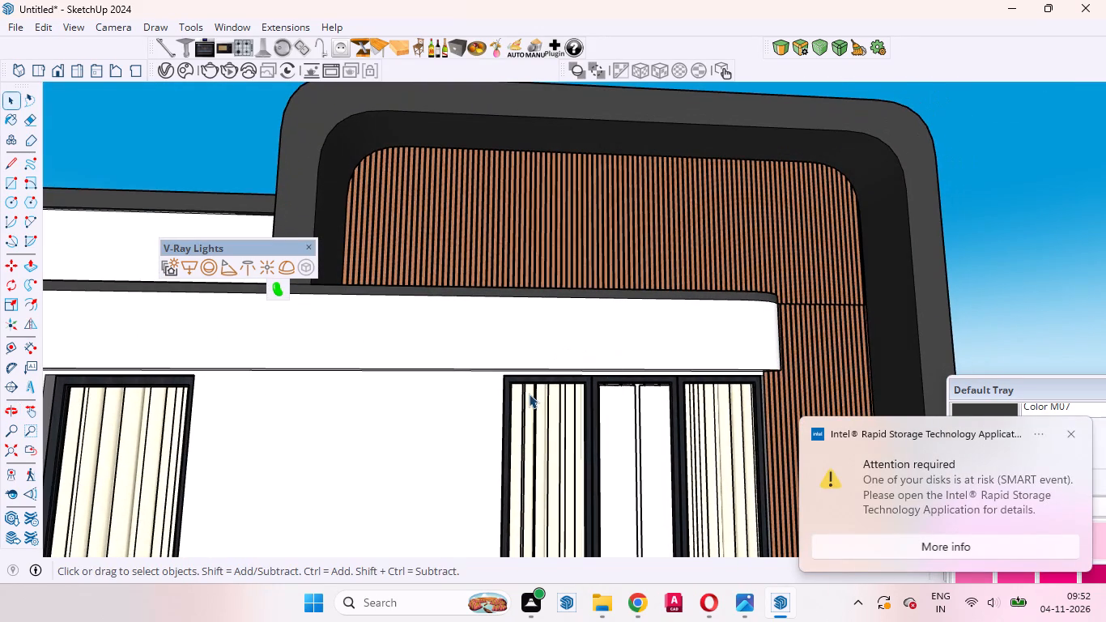
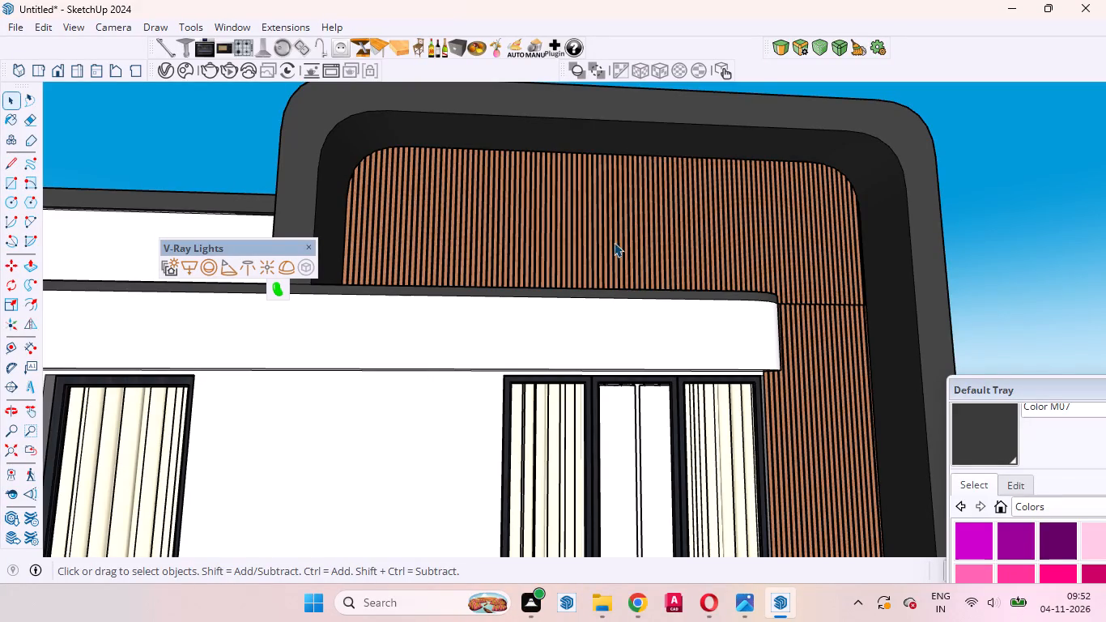
Examine the upper window canopy, the flat roof edge and the tall rounded frame from above and at close range.
scroll(791, 277, "down", 8)
middle_click_drag(479, 314, 704, 387)
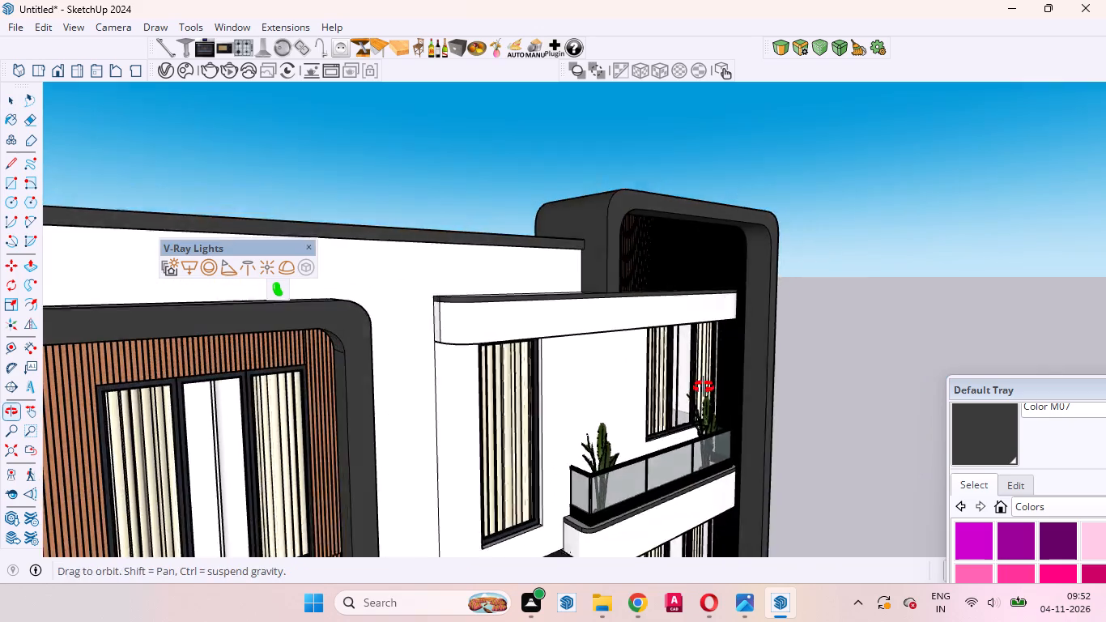
middle_click_drag(704, 387, 712, 391)
scroll(579, 323, "up", 1)
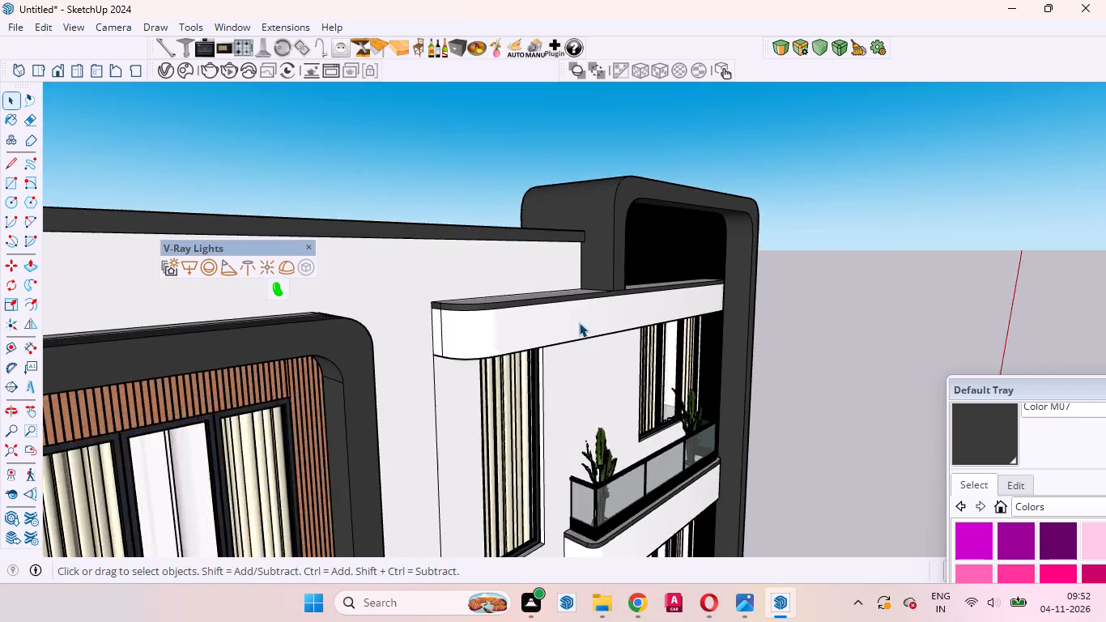
scroll(579, 322, "up", 3)
scroll(529, 321, "down", 5)
middle_click_drag(460, 310, 553, 497)
scroll(571, 374, "up", 9)
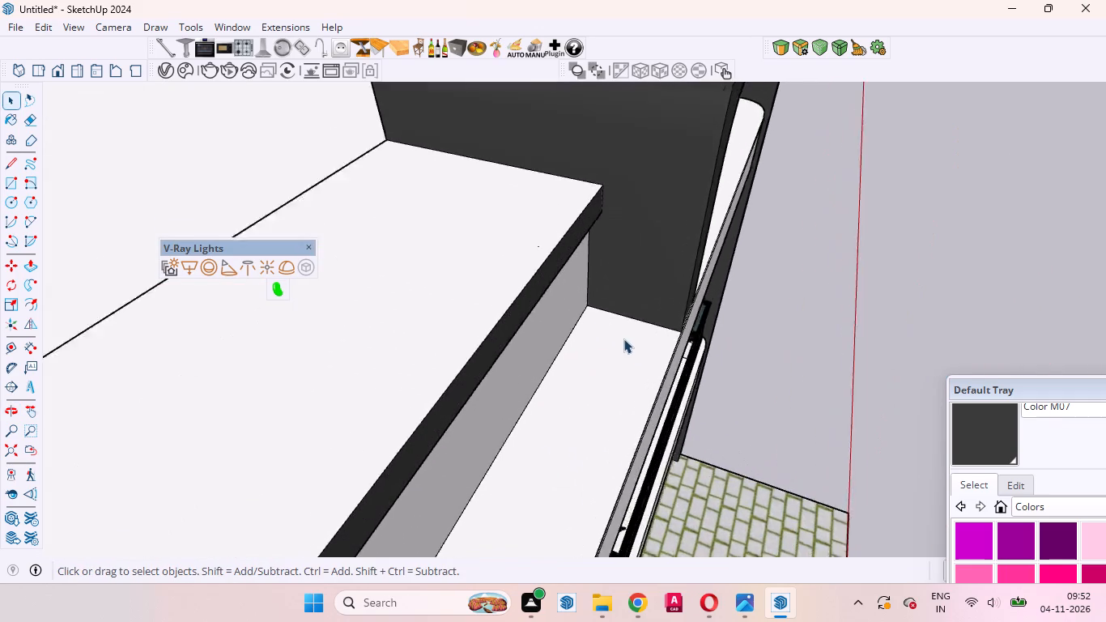
scroll(623, 339, "up", 6)
middle_click_drag(700, 323, 500, 350)
scroll(500, 347, "up", 1)
scroll(500, 343, "down", 20)
scroll(500, 343, "down", 1)
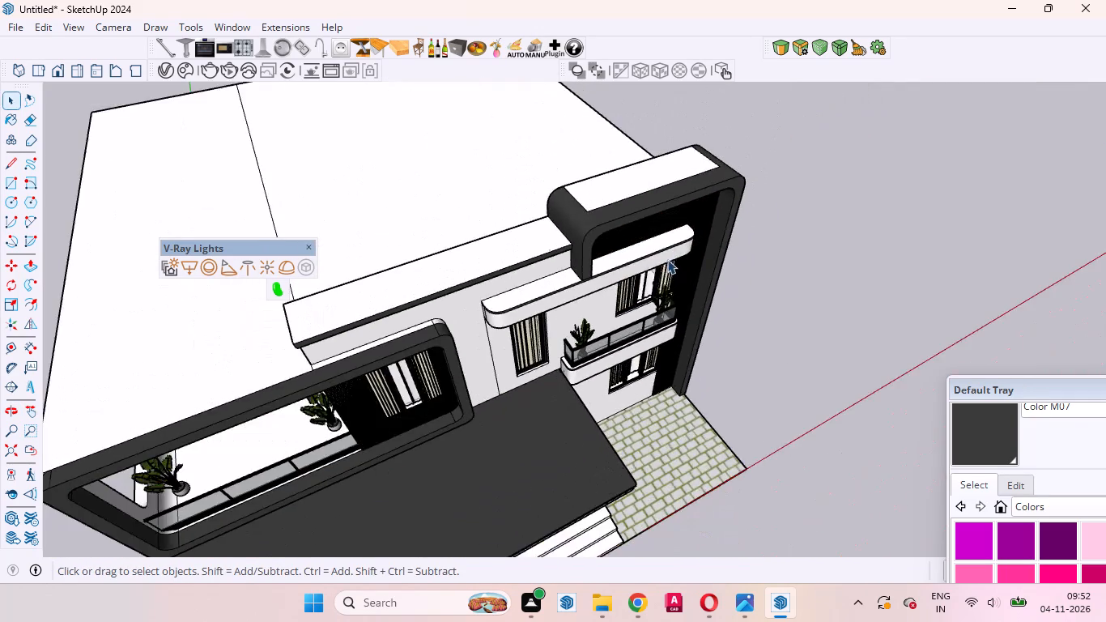
middle_click_drag(665, 264, 521, 167)
scroll(538, 192, "up", 10)
middle_click_drag(542, 202, 647, 305)
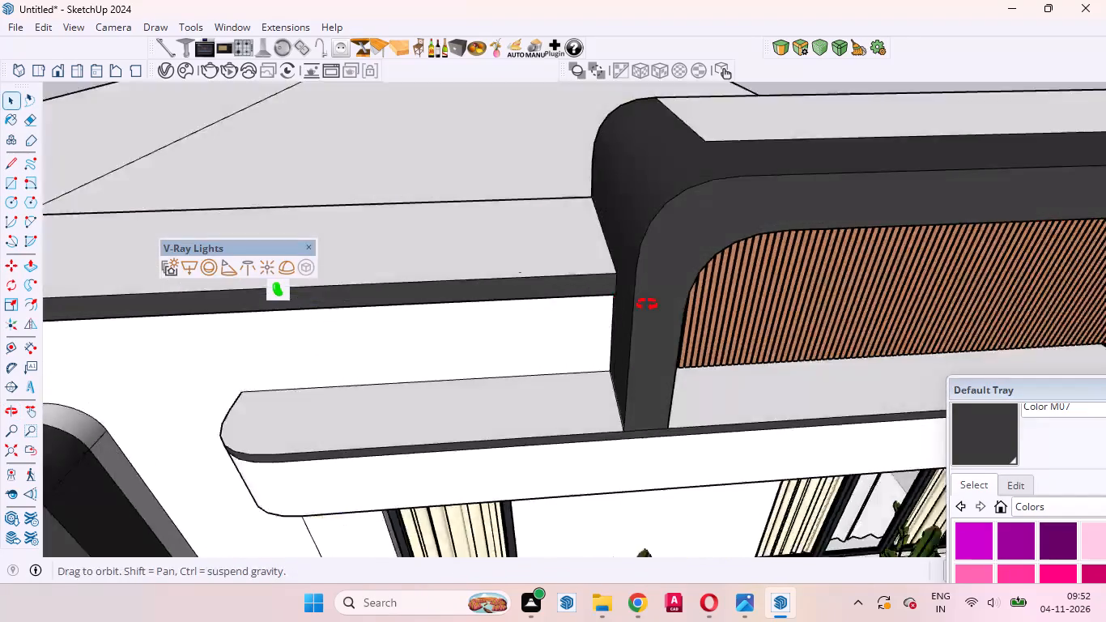
middle_click_drag(647, 305, 845, 415)
scroll(786, 209, "up", 4)
scroll(756, 241, "down", 11)
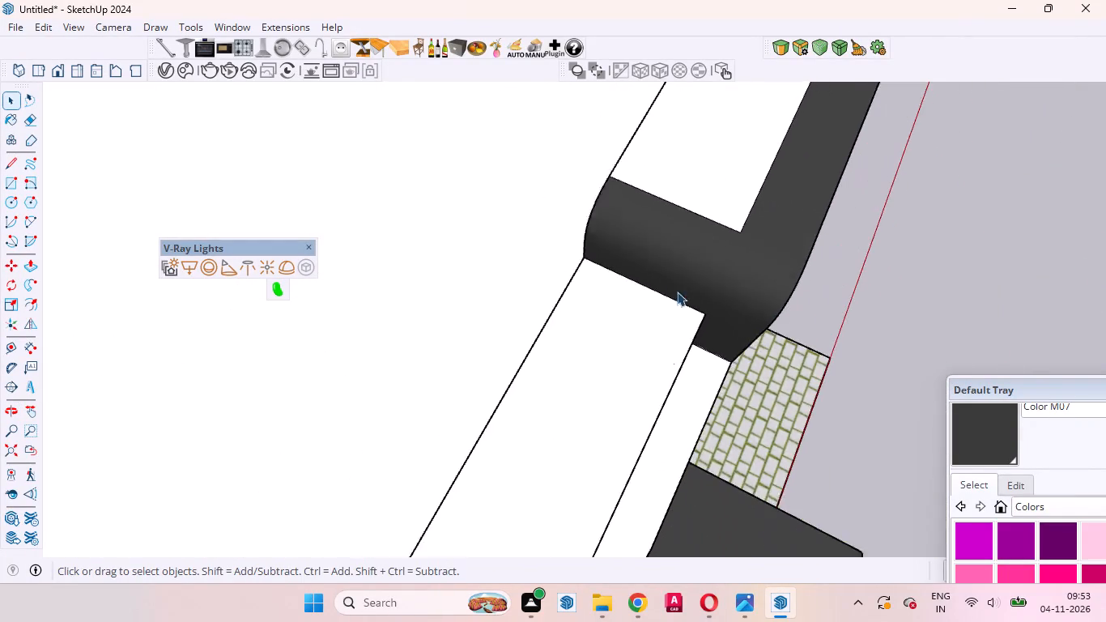
middle_click_drag(751, 283, 452, 241)
scroll(466, 215, "up", 1)
scroll(466, 215, "down", 13)
scroll(510, 166, "up", 1)
scroll(513, 168, "down", 7)
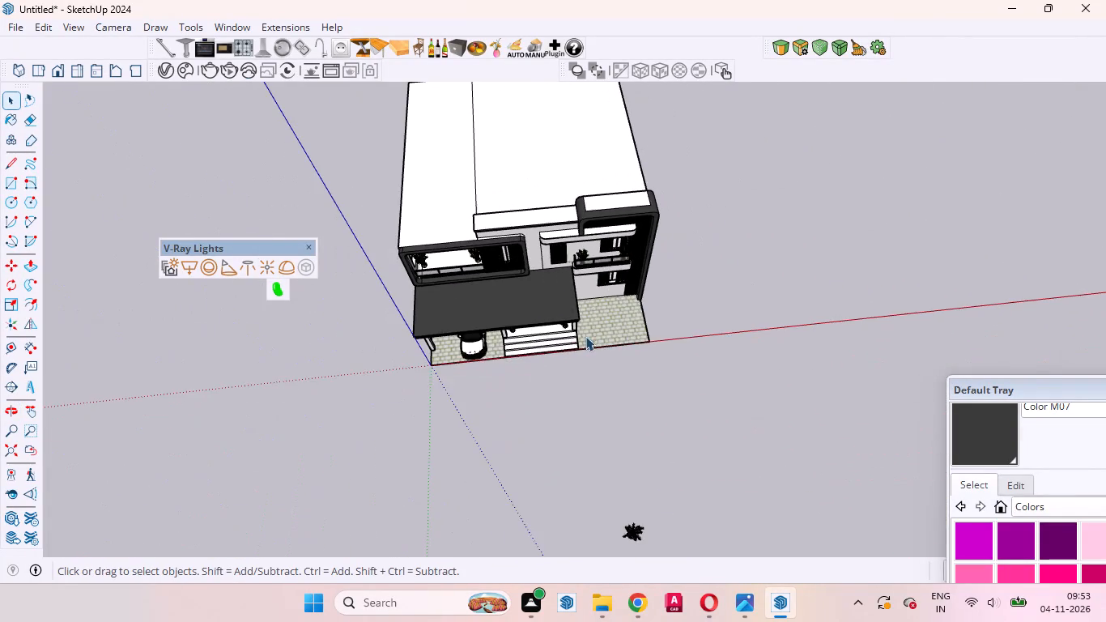
Delete the spare potted plants standing on the empty ground in front of the house, and leave the plant group.
middle_click_drag(585, 336, 482, 143)
scroll(508, 376, "up", 4)
scroll(515, 360, "down", 9)
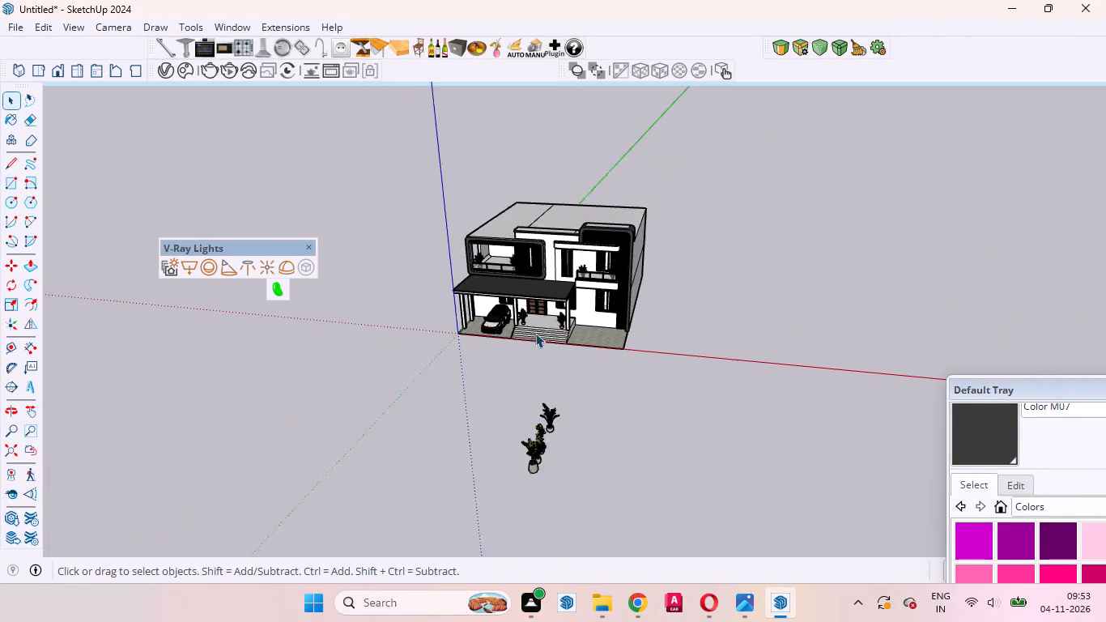
middle_click_drag(496, 417, 661, 481)
scroll(648, 445, "up", 4)
left_click(631, 398)
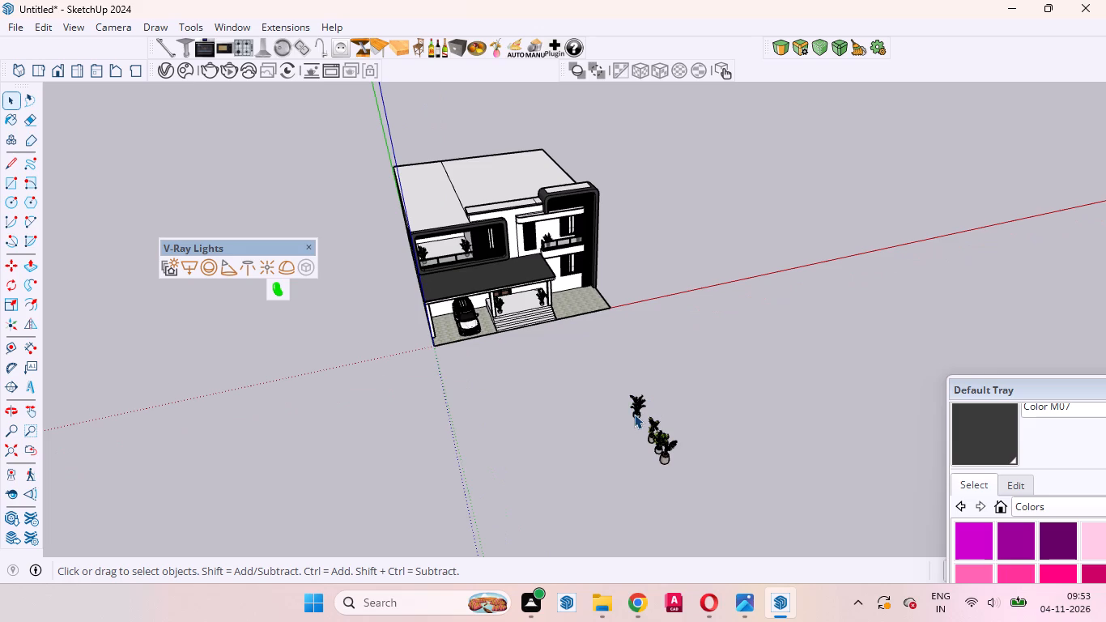
double_click(639, 412)
left_click(636, 404)
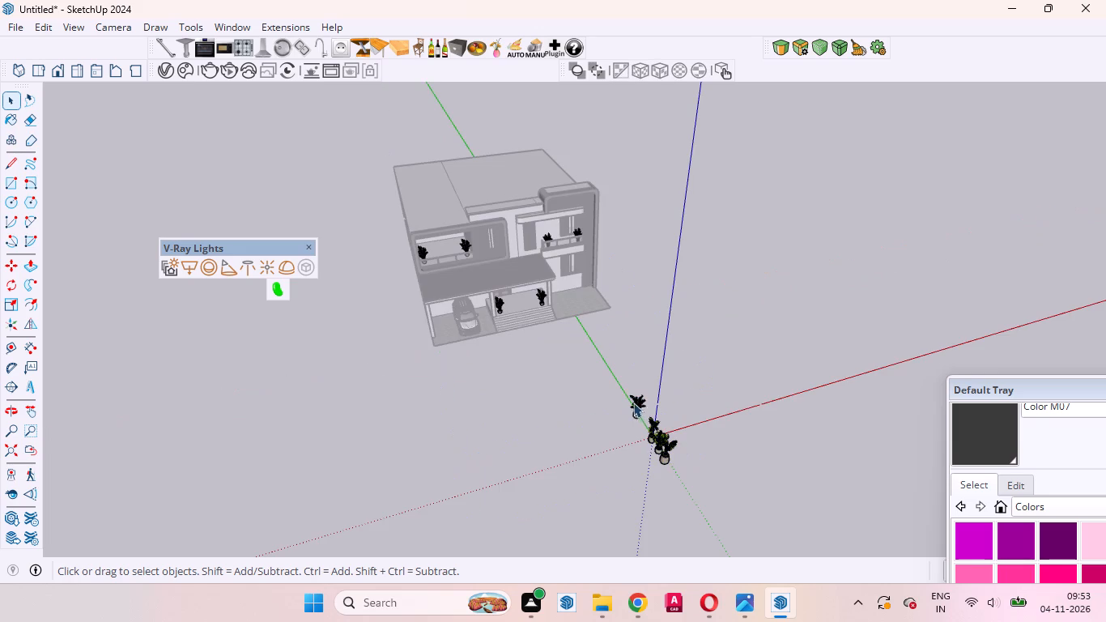
left_click_drag(614, 370, 769, 575)
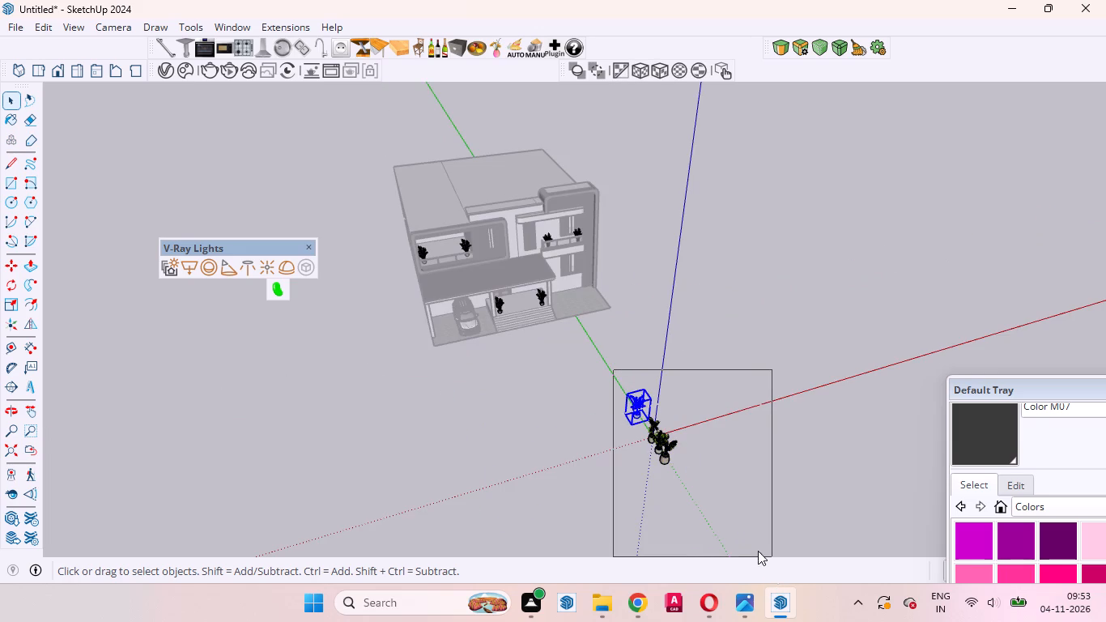
key("Delete")
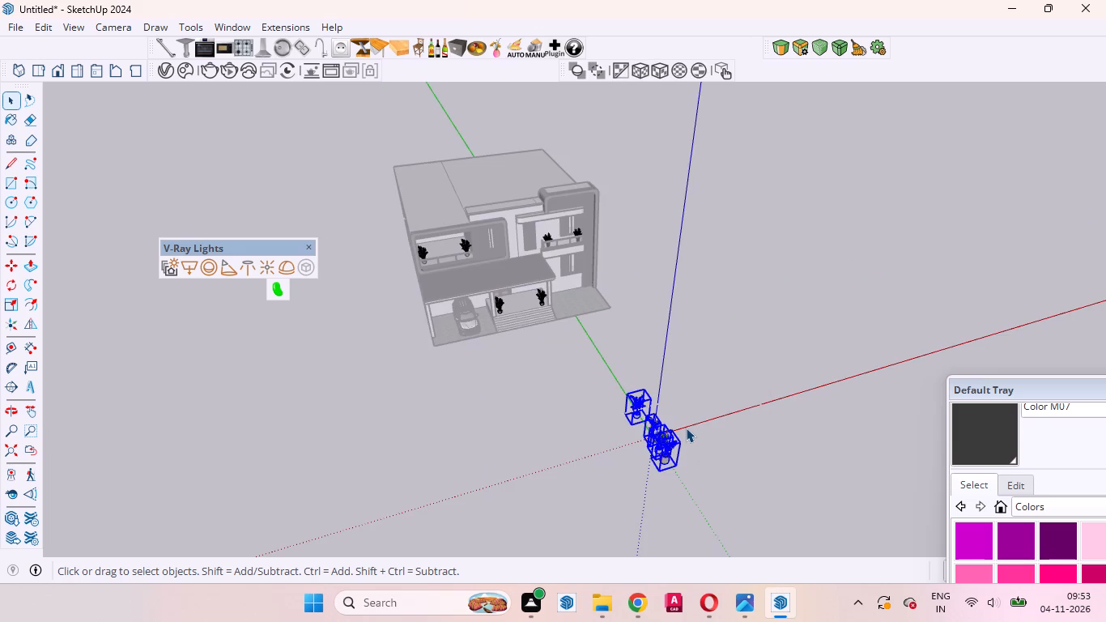
left_click(604, 435)
left_click(598, 424)
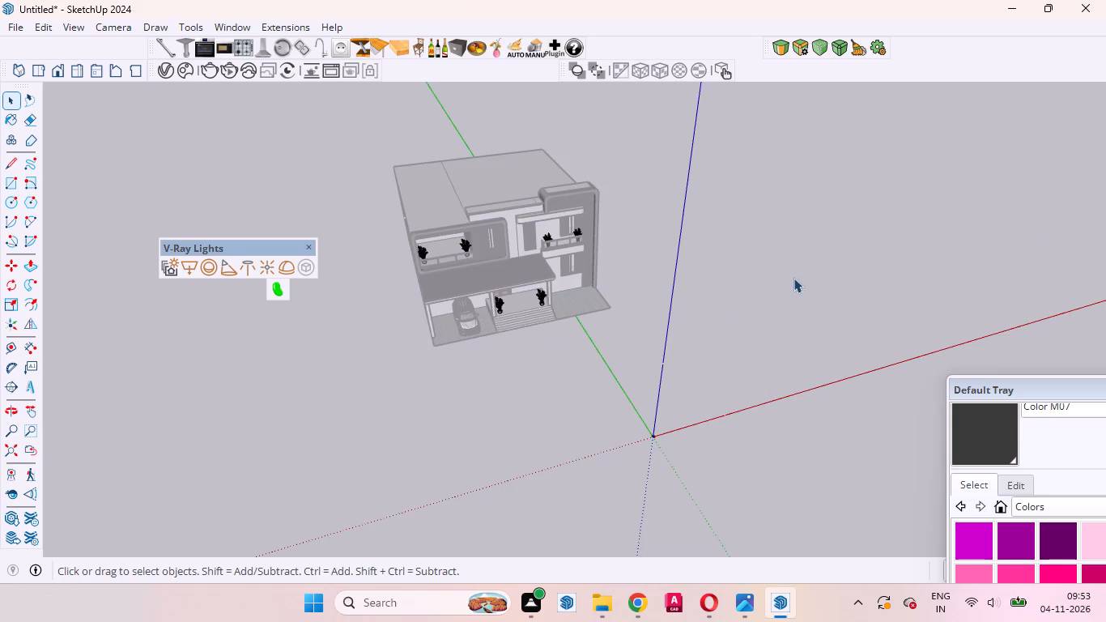
double_click(774, 278)
Examine the balcony, windows and porch up close and from below, and switch to the standard Front view.
scroll(510, 204, "up", 4)
middle_click_drag(641, 305, 518, 162)
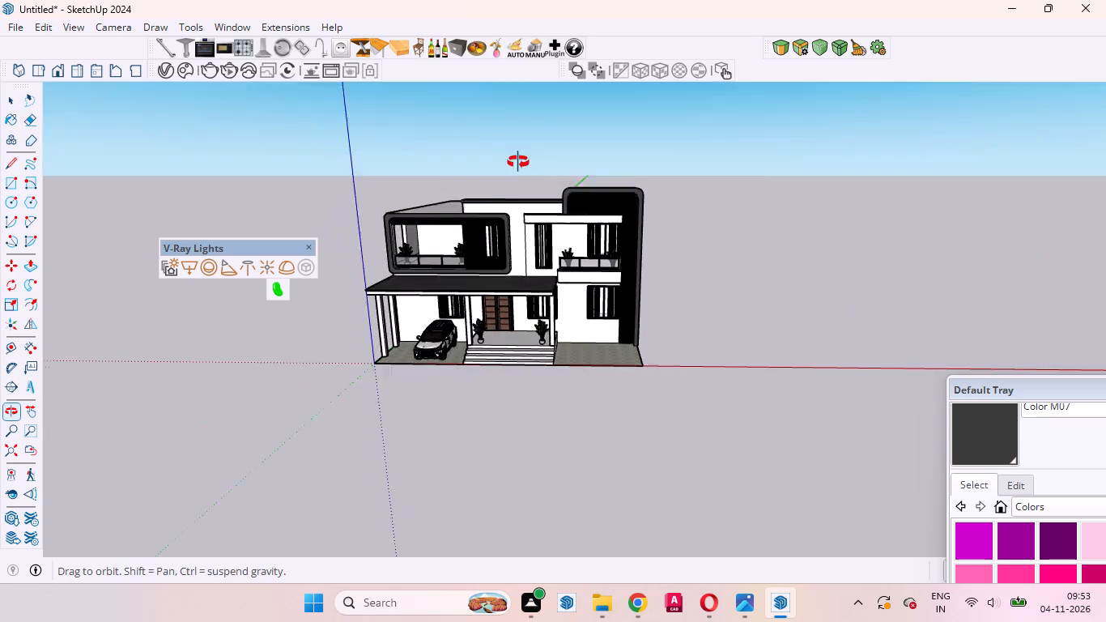
middle_click_drag(518, 162, 520, 160)
scroll(524, 234, "up", 16)
middle_click_drag(674, 305, 717, 423)
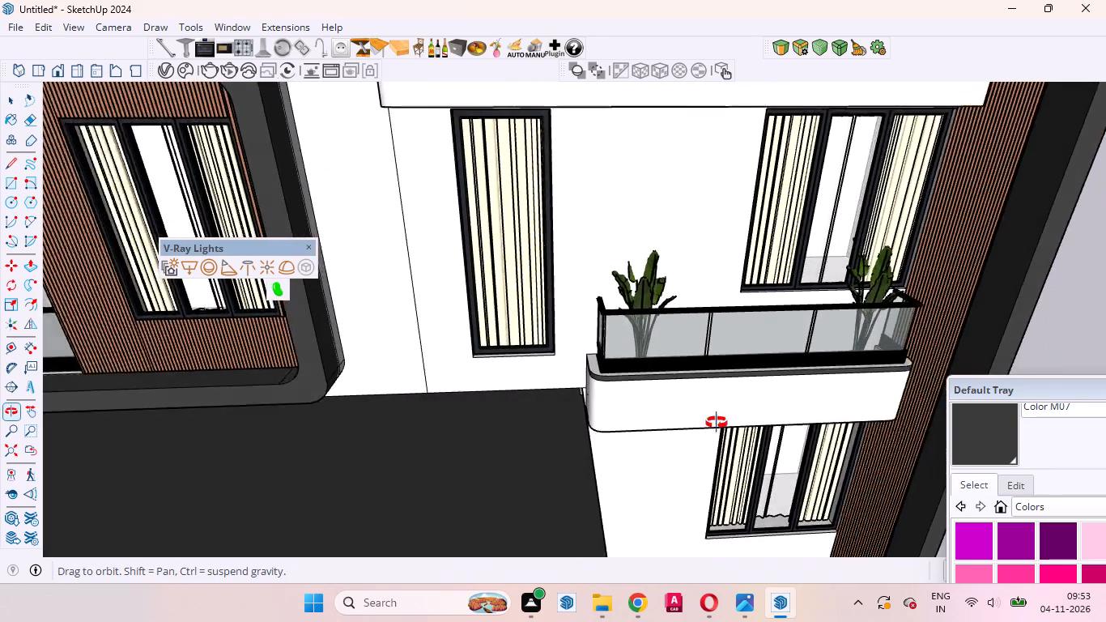
middle_click_drag(717, 423, 633, 214)
scroll(637, 232, "down", 14)
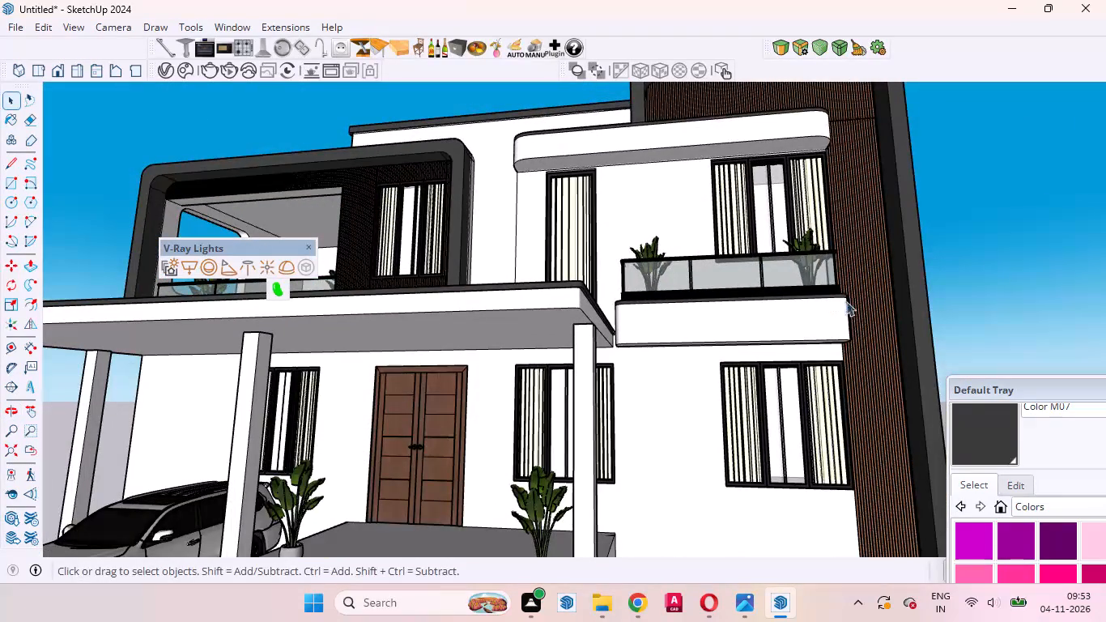
scroll(846, 301, "down", 3)
scroll(632, 312, "down", 10)
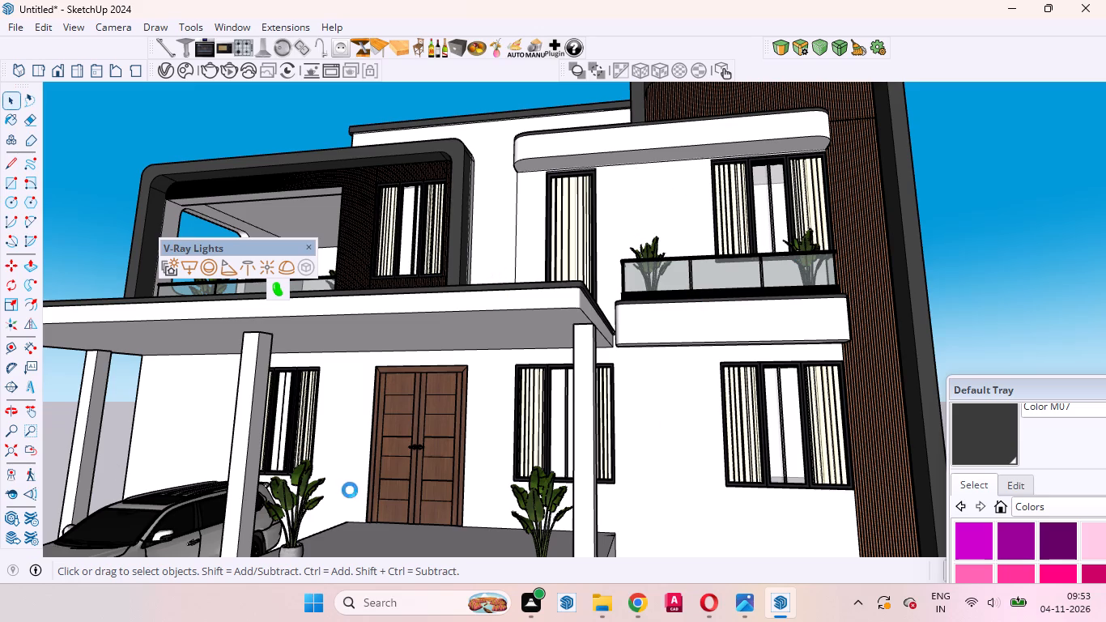
scroll(573, 458, "down", 3)
scroll(642, 453, "down", 17)
scroll(585, 428, "up", 5)
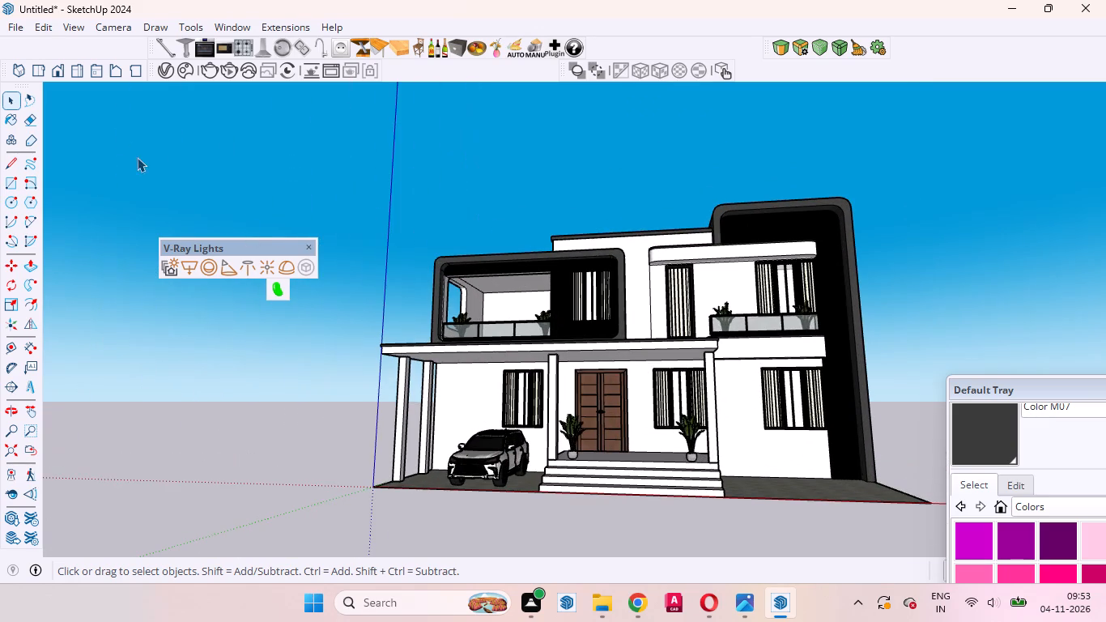
left_click(58, 66)
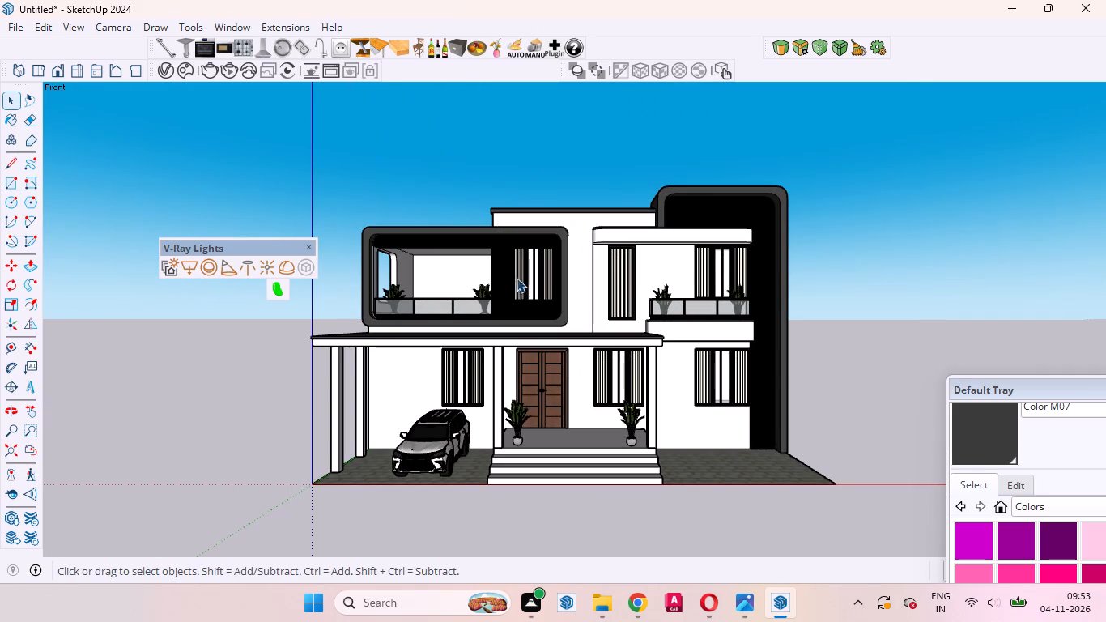
Close the V-Ray Lights toolbar and the small floating toolbar that cover the model view.
left_click(308, 244)
scroll(430, 233, "up", 2)
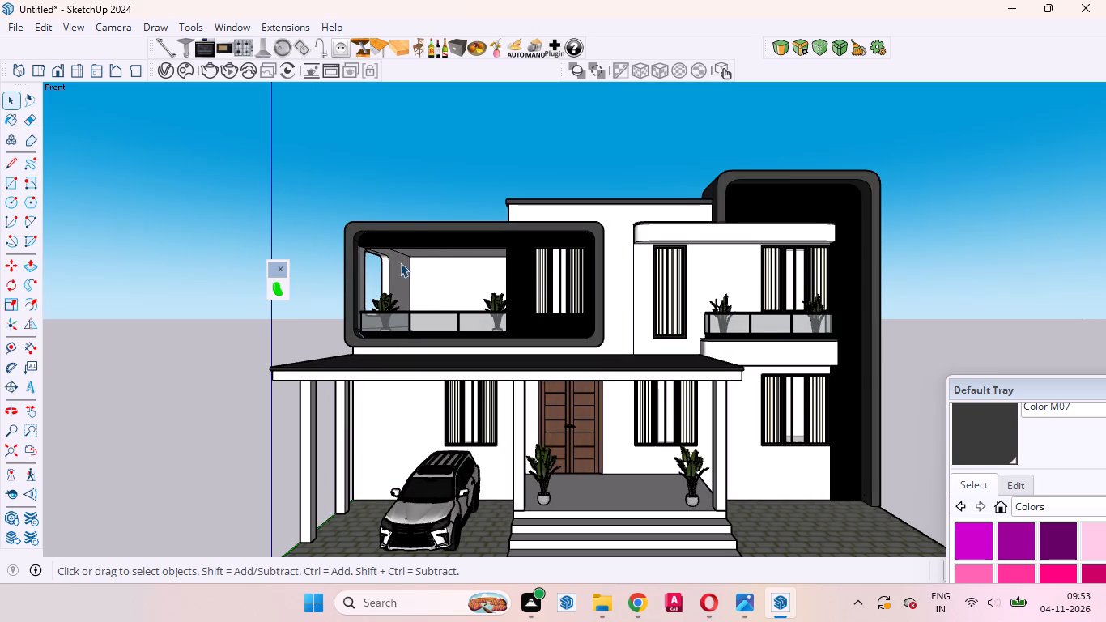
left_click(281, 271)
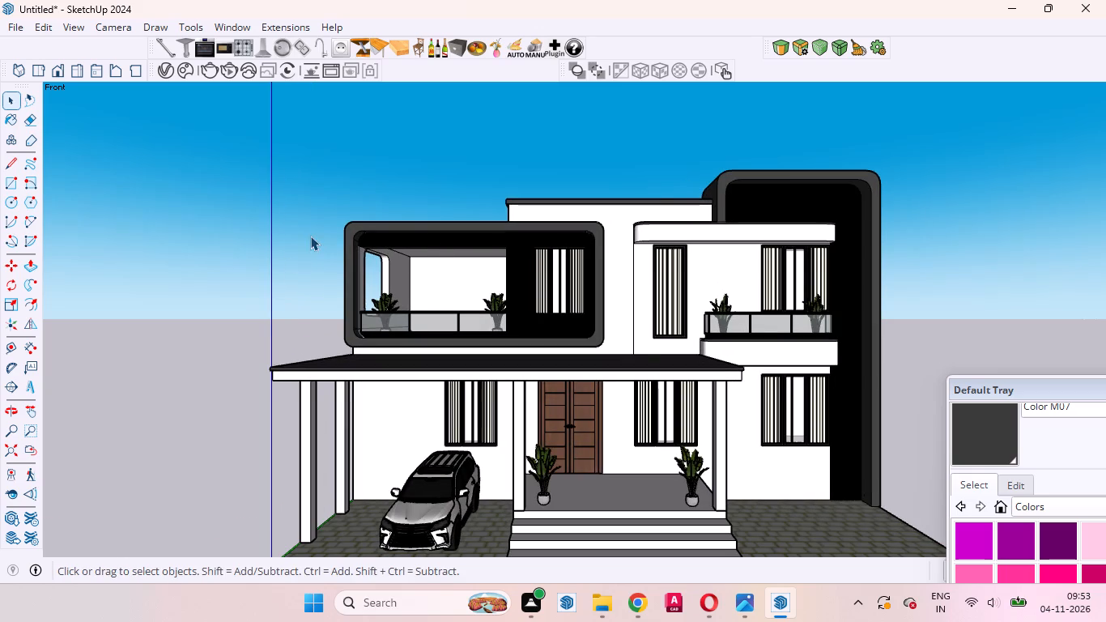
Examine the front elevation, including the porch, the upper balcony and the slatted panel inside the tall frame.
scroll(337, 224, "down", 3)
scroll(430, 254, "up", 1)
scroll(473, 418, "up", 3)
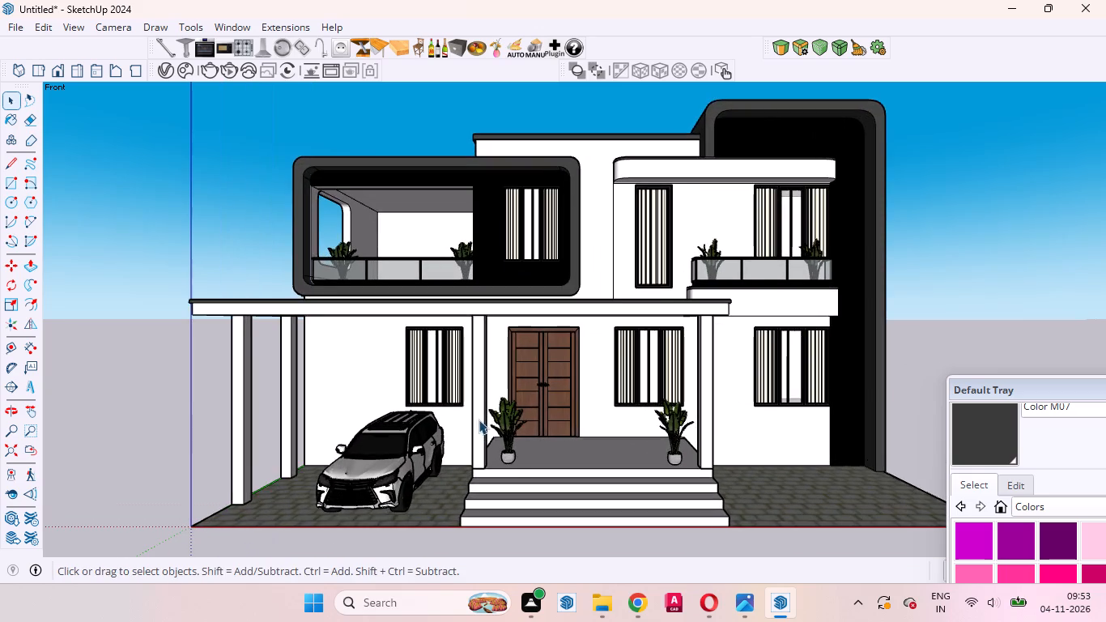
scroll(532, 420, "down", 1)
scroll(499, 413, "up", 2)
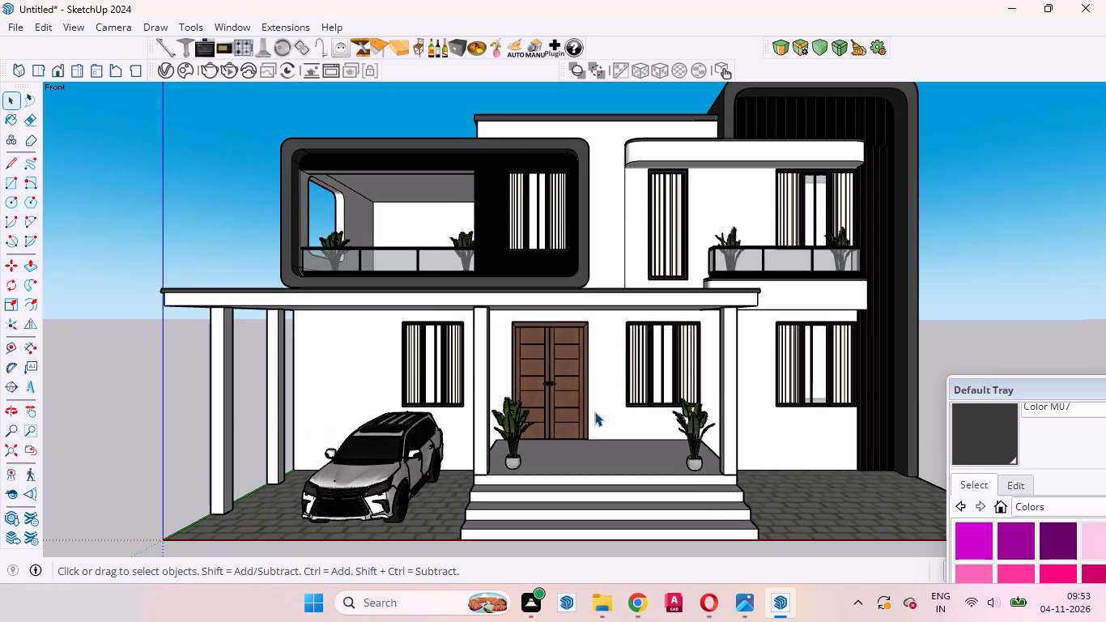
scroll(590, 425, "down", 1)
scroll(678, 288, "up", 1)
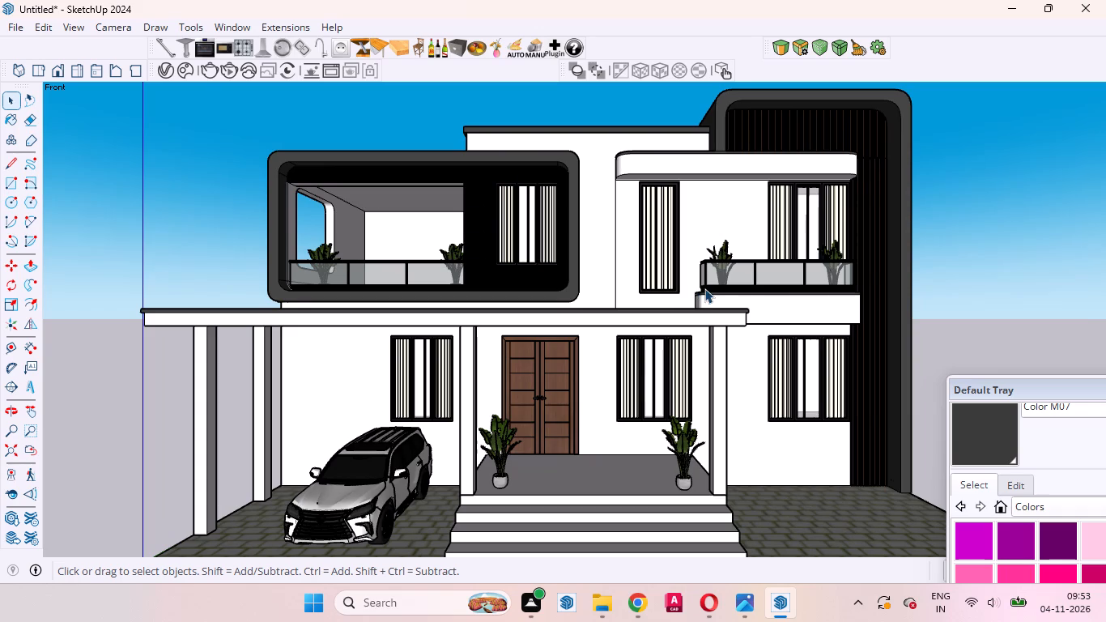
scroll(883, 104, "up", 9)
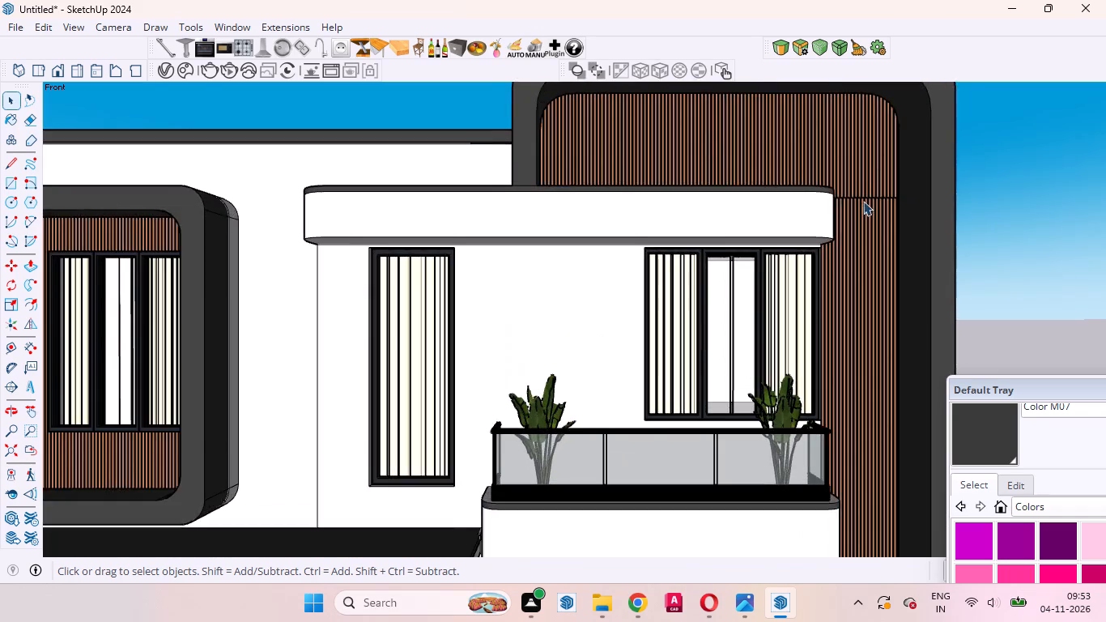
scroll(863, 201, "up", 9)
scroll(864, 201, "down", 20)
scroll(864, 201, "down", 1)
scroll(885, 220, "up", 1)
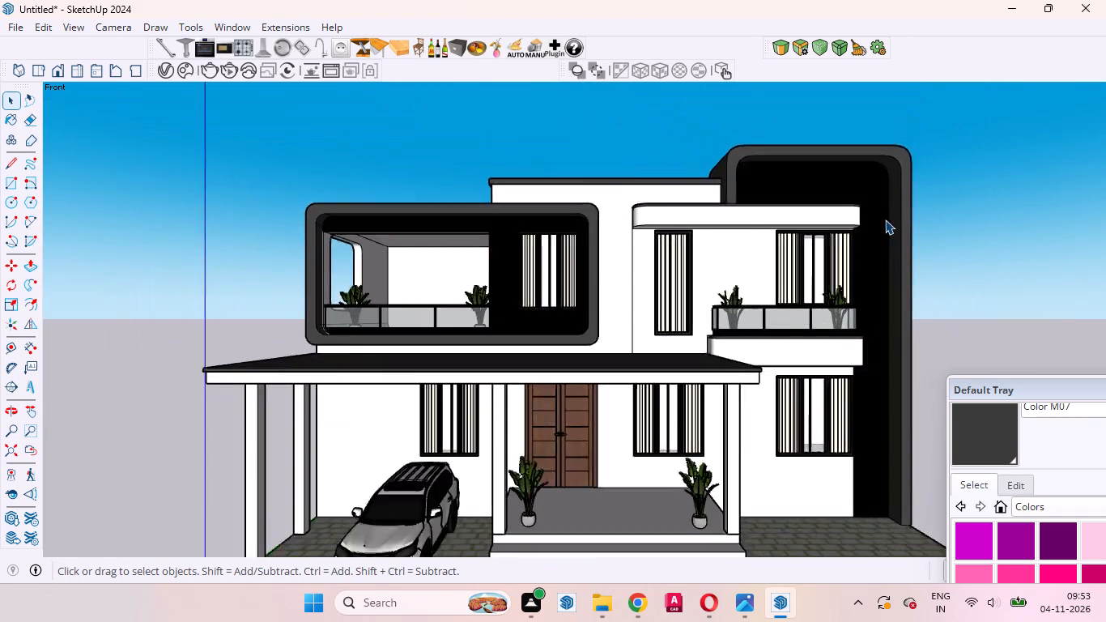
scroll(885, 219, "down", 4)
scroll(649, 284, "up", 1)
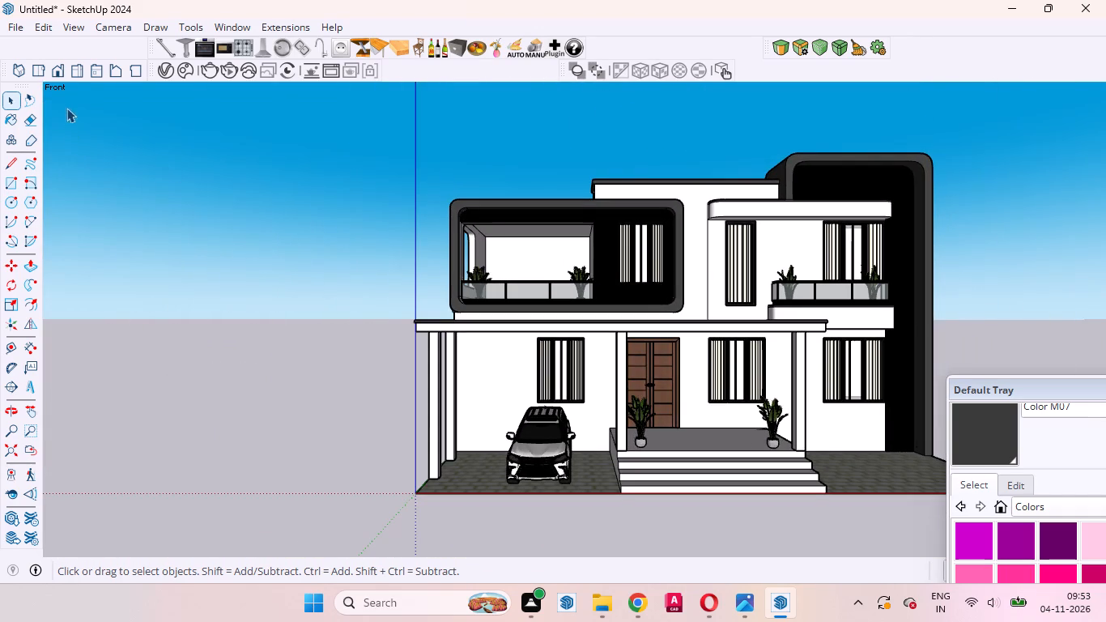
Reapply the standard Front view and review the whole facade, from the paved forecourt up to the roofline.
left_click(62, 68)
left_click(50, 63)
scroll(833, 312, "up", 2)
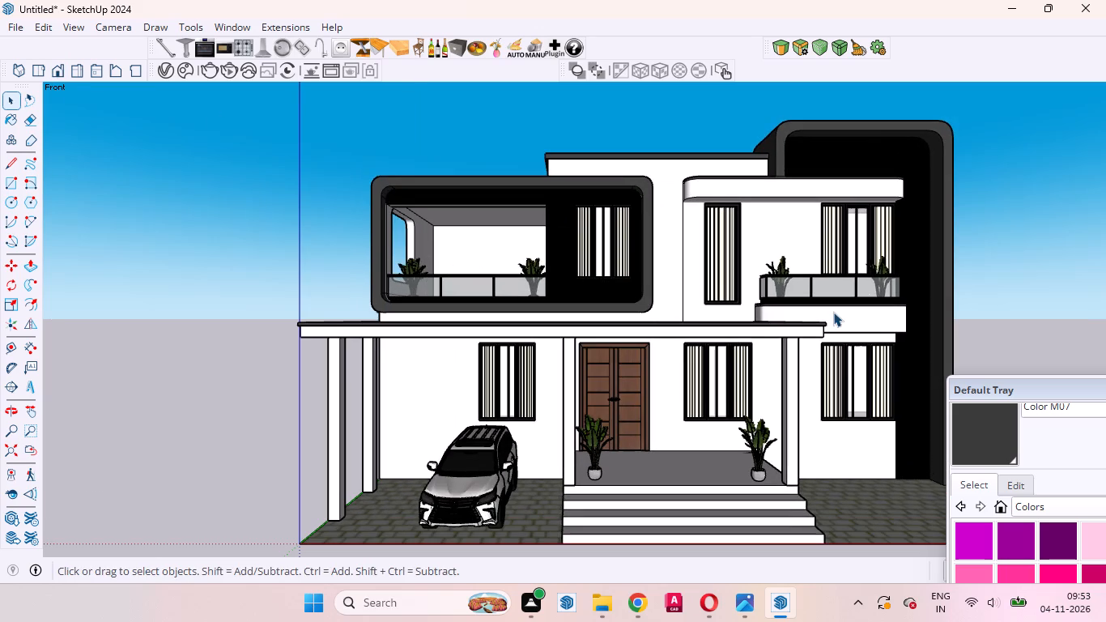
scroll(777, 326, "down", 2)
scroll(841, 403, "up", 2)
scroll(828, 470, "up", 1)
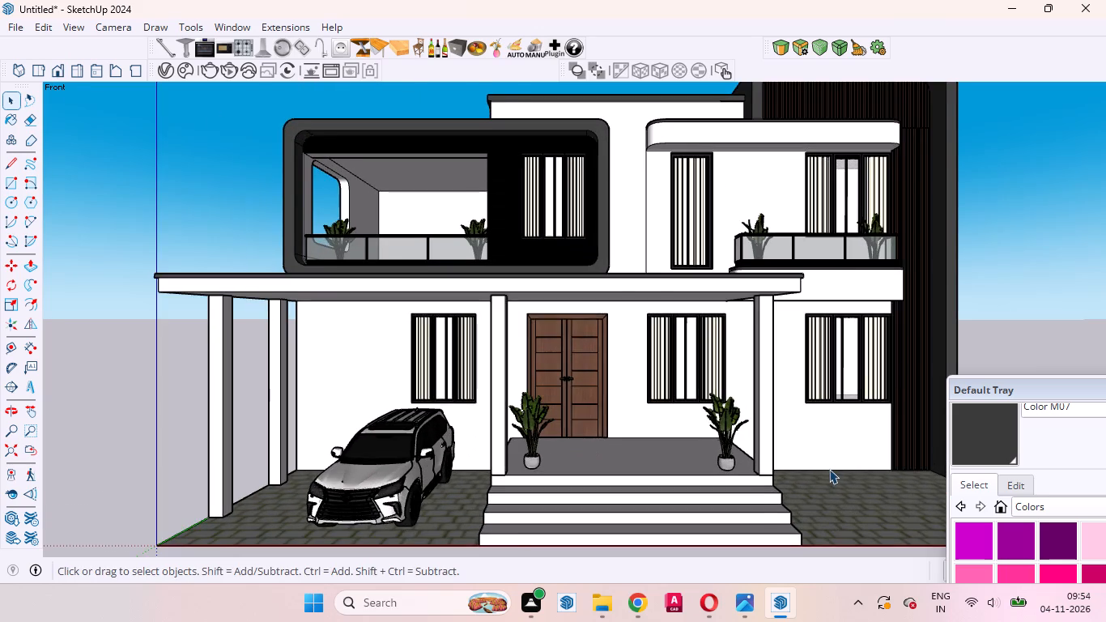
scroll(830, 470, "down", 1)
scroll(830, 470, "up", 1)
scroll(830, 470, "down", 3)
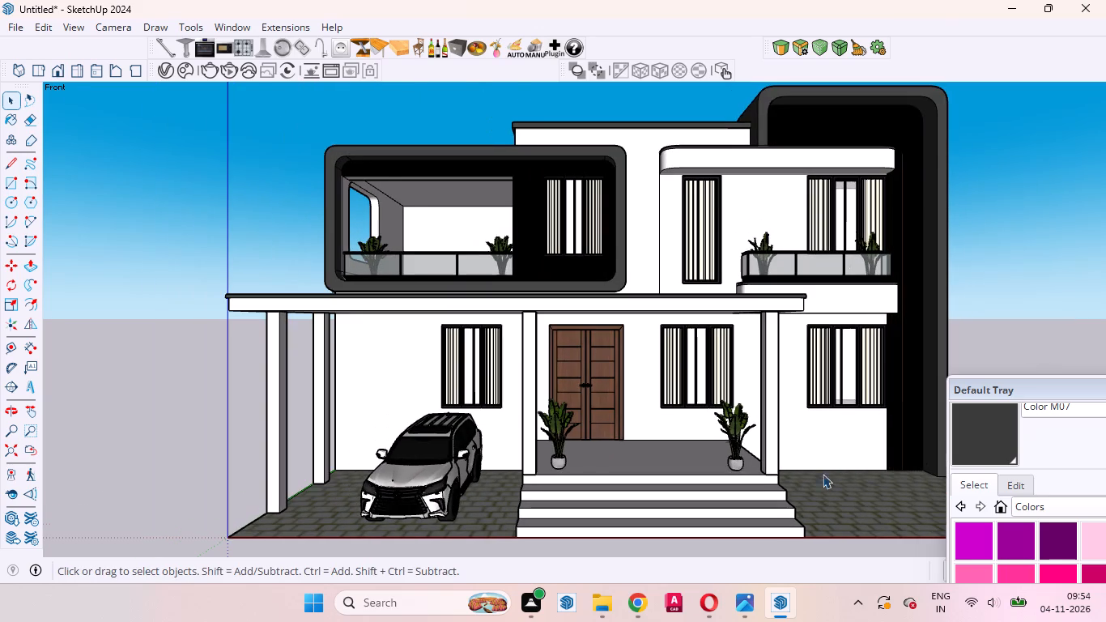
scroll(941, 455, "up", 1)
scroll(828, 469, "down", 1)
scroll(616, 462, "down", 2)
scroll(879, 494, "up", 2)
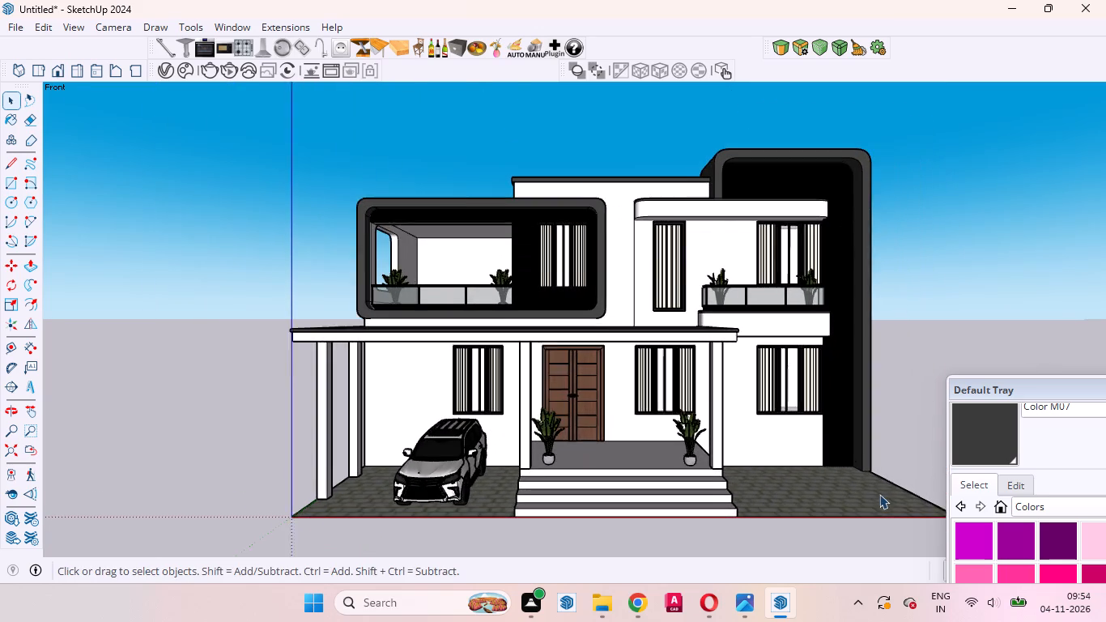
scroll(879, 494, "up", 2)
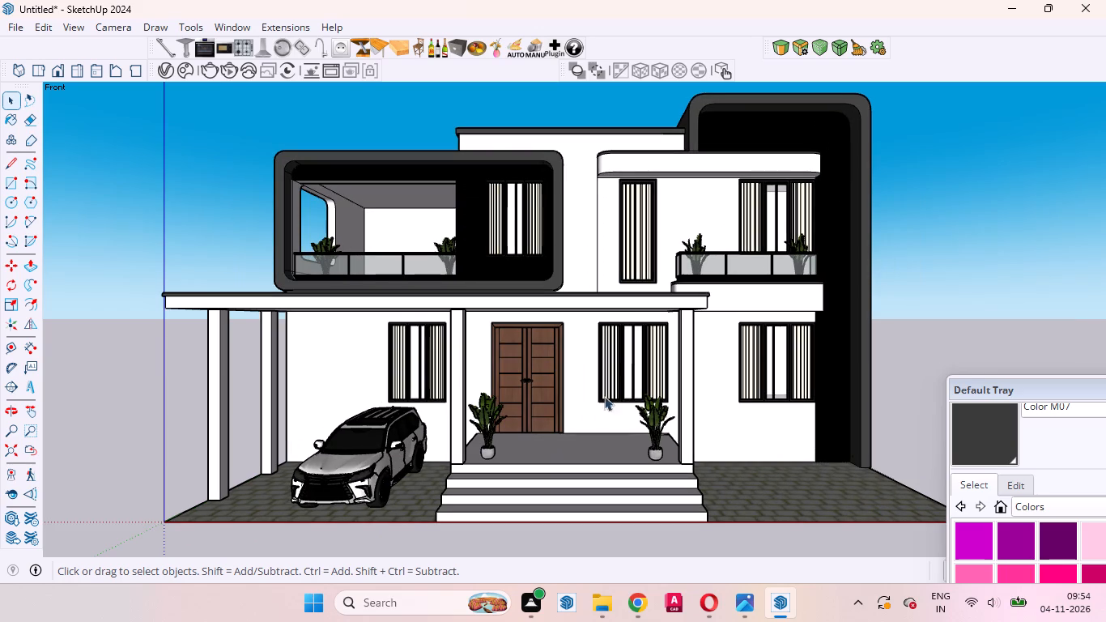
scroll(482, 352, "up", 1)
scroll(497, 354, "down", 1)
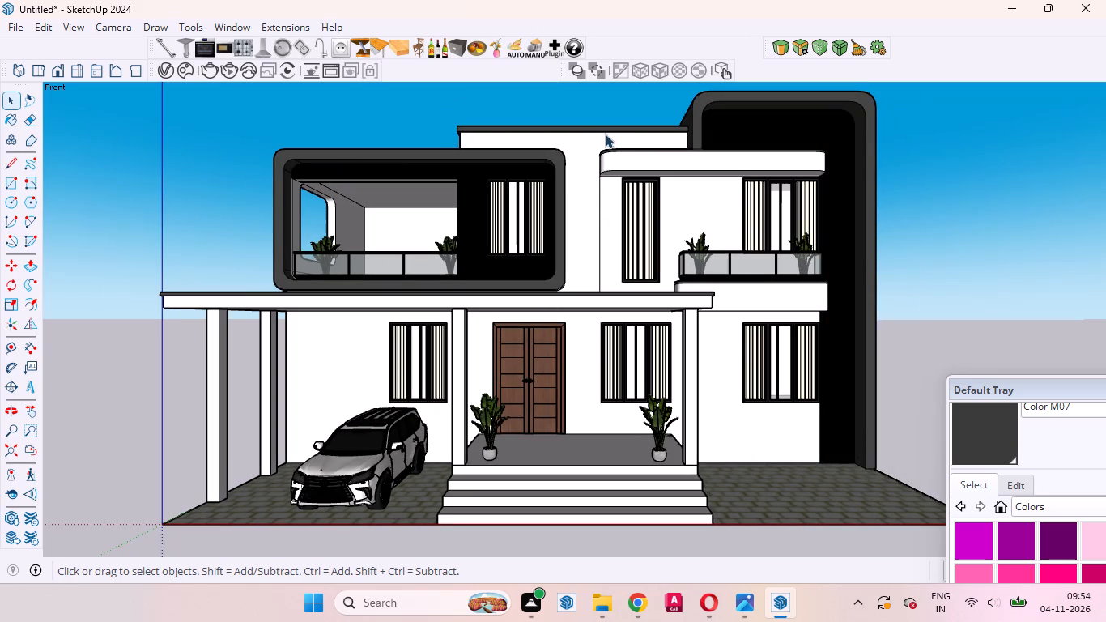
Examine the complete front elevation from nearer and farther away, from the paved forecourt up to the tall frame.
scroll(606, 130, "up", 1)
scroll(604, 134, "down", 1)
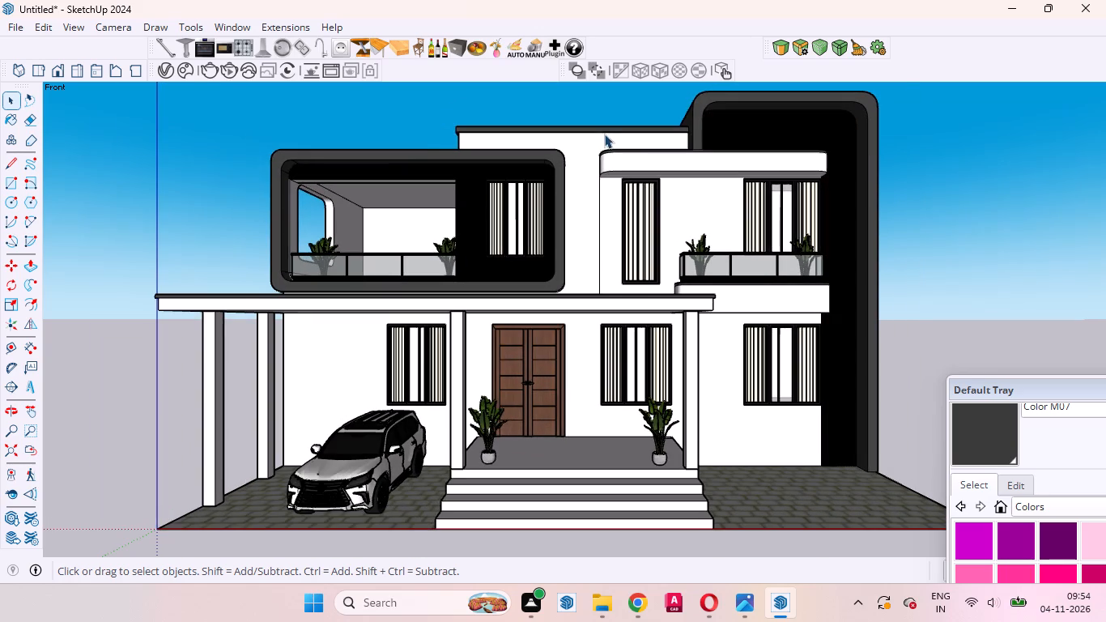
scroll(620, 352, "down", 1)
scroll(612, 386, "up", 1)
scroll(614, 384, "down", 1)
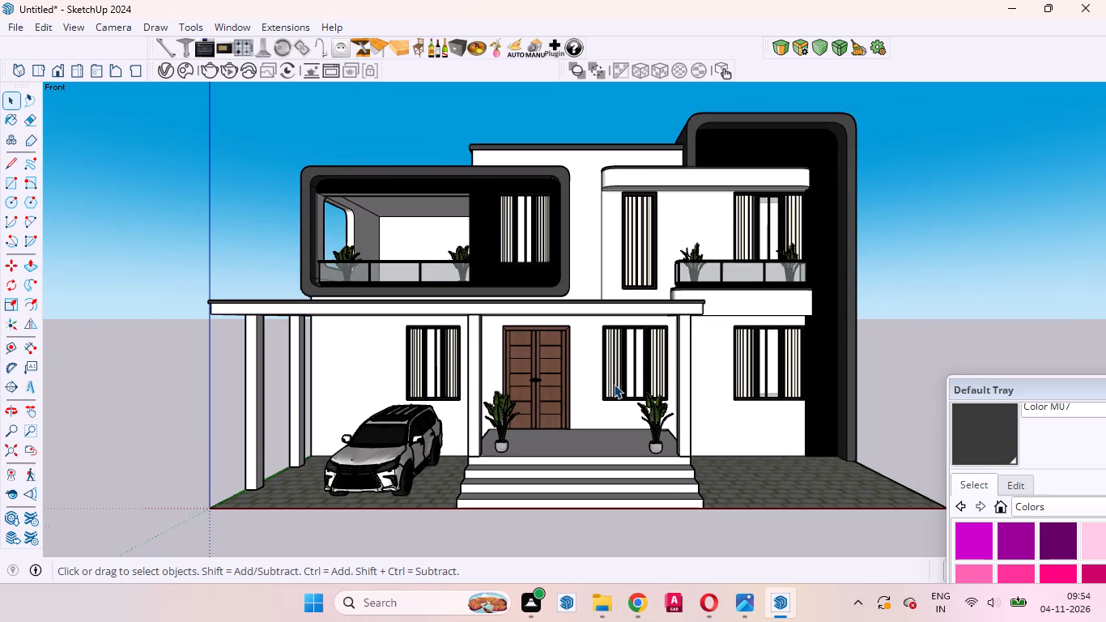
scroll(615, 385, "up", 1)
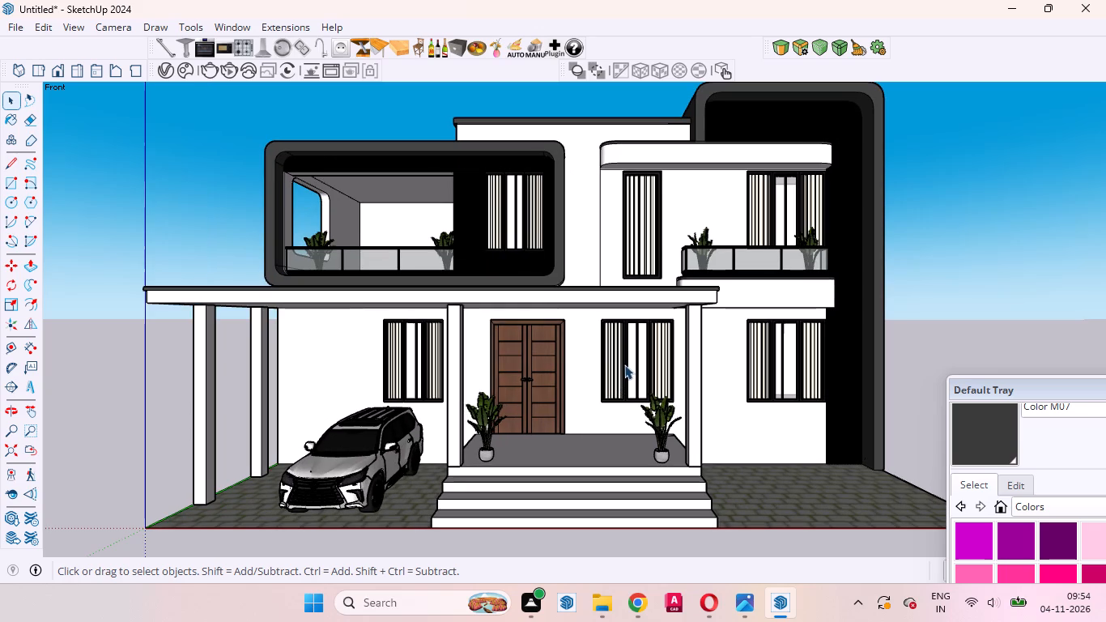
scroll(625, 360, "down", 2)
scroll(657, 231, "up", 2)
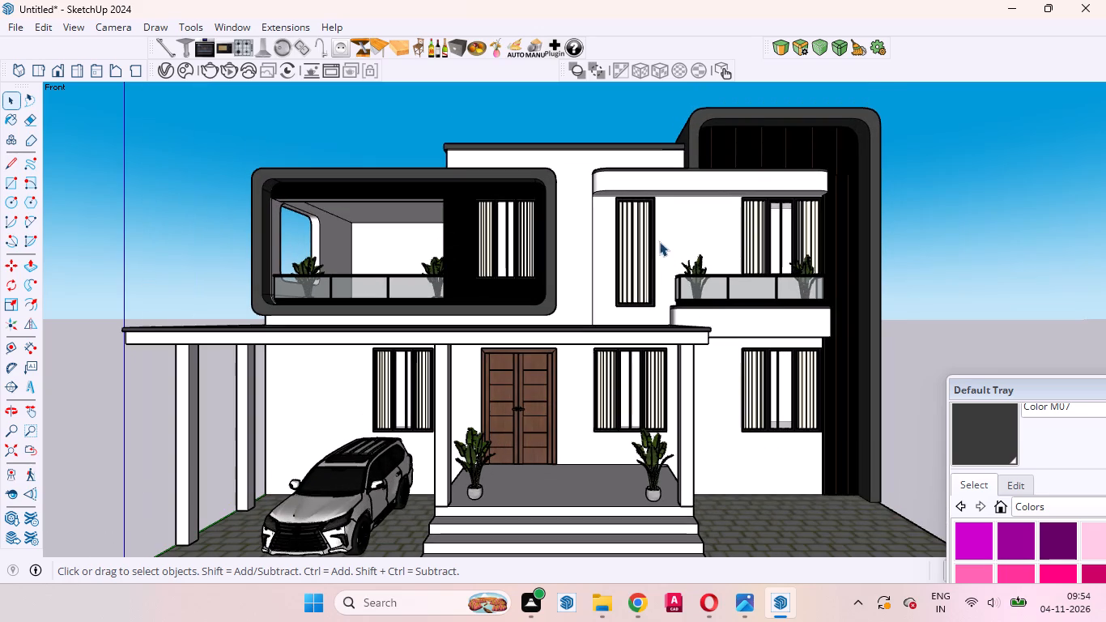
scroll(653, 370, "up", 1)
scroll(654, 365, "down", 1)
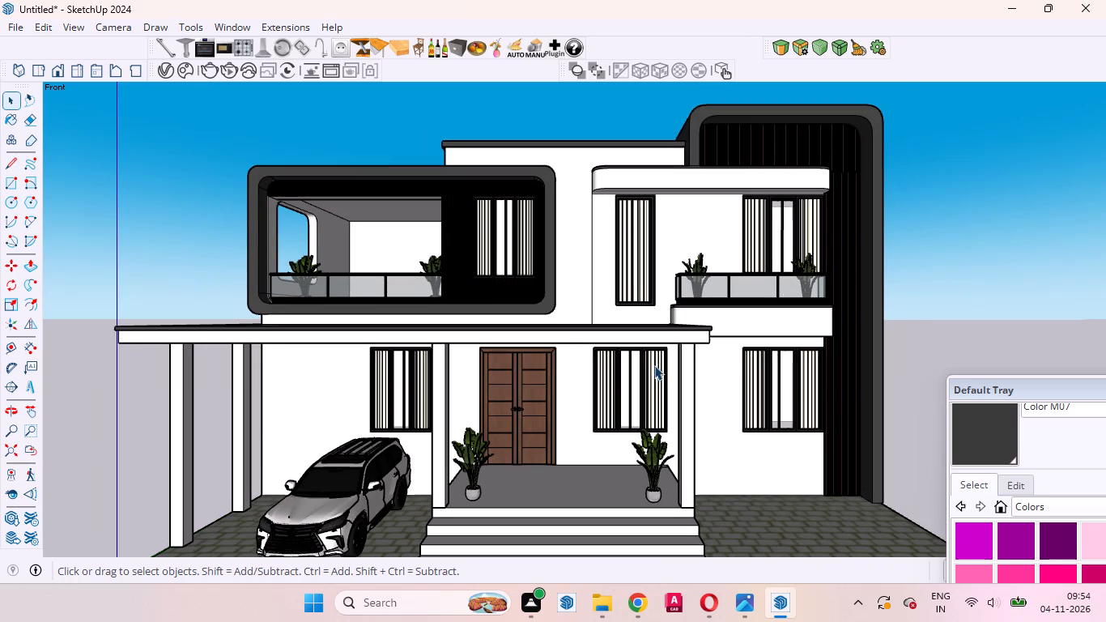
scroll(657, 360, "down", 3)
scroll(656, 391, "up", 1)
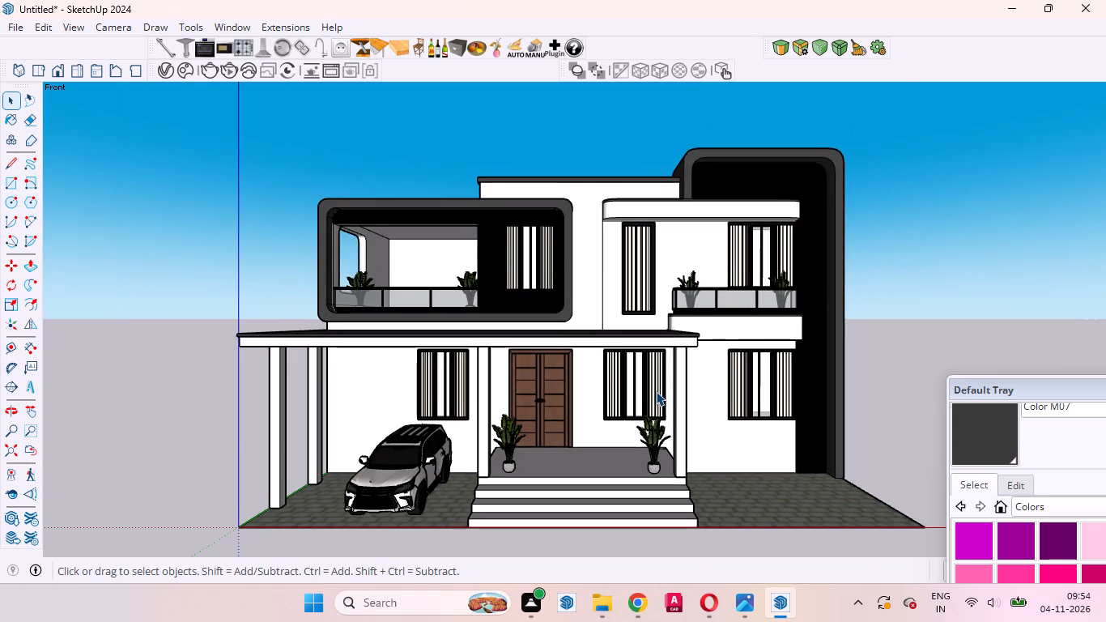
scroll(656, 391, "up", 2)
scroll(656, 389, "down", 2)
scroll(655, 409, "up", 1)
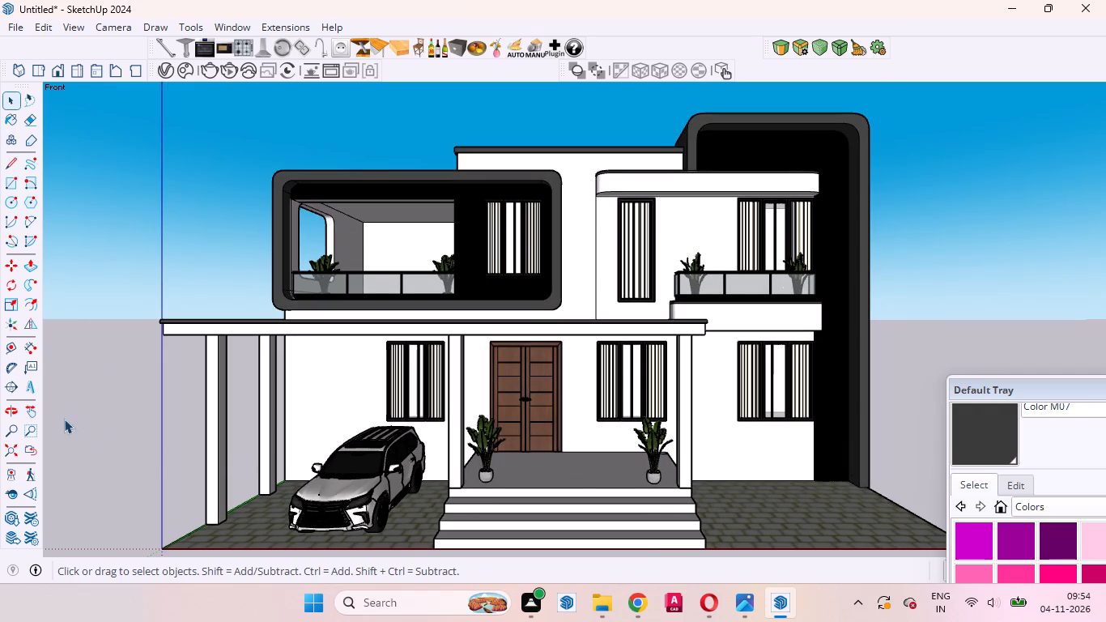
Frame the whole front facade and save this view as a new scene.
left_click(30, 406)
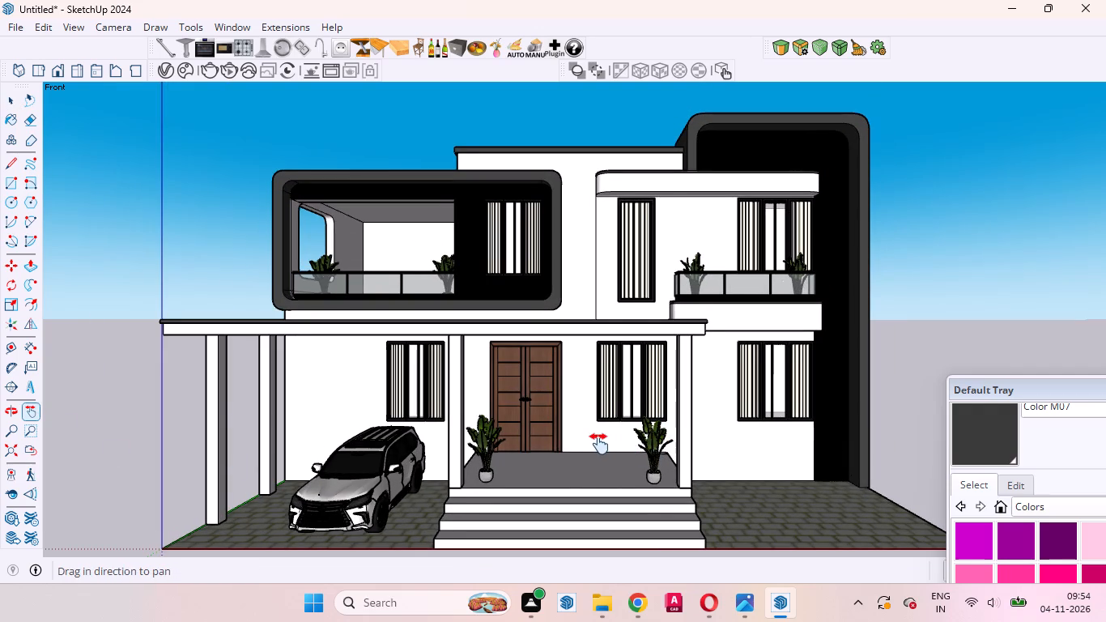
left_click_drag(599, 444, 598, 433)
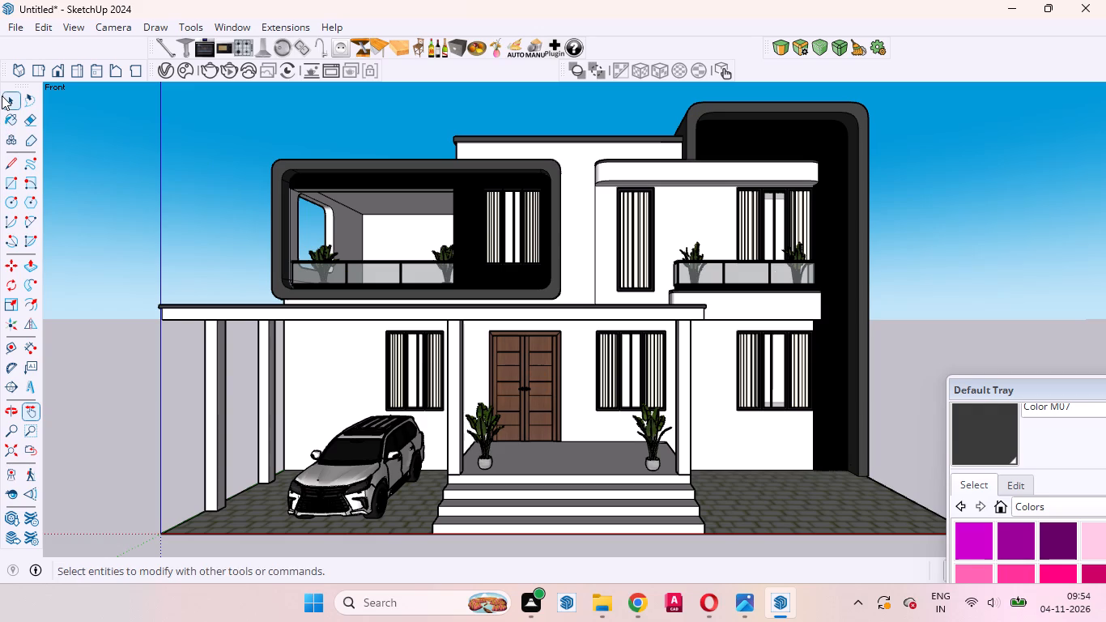
left_click(2, 96)
scroll(557, 290, "up", 1)
scroll(557, 290, "down", 1)
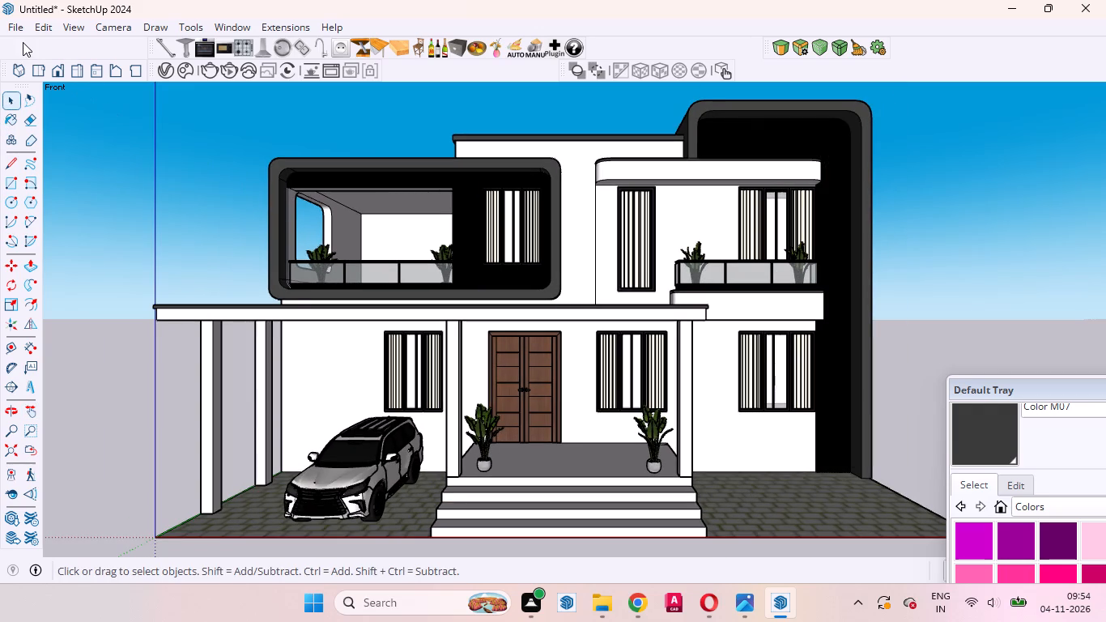
left_click(14, 23)
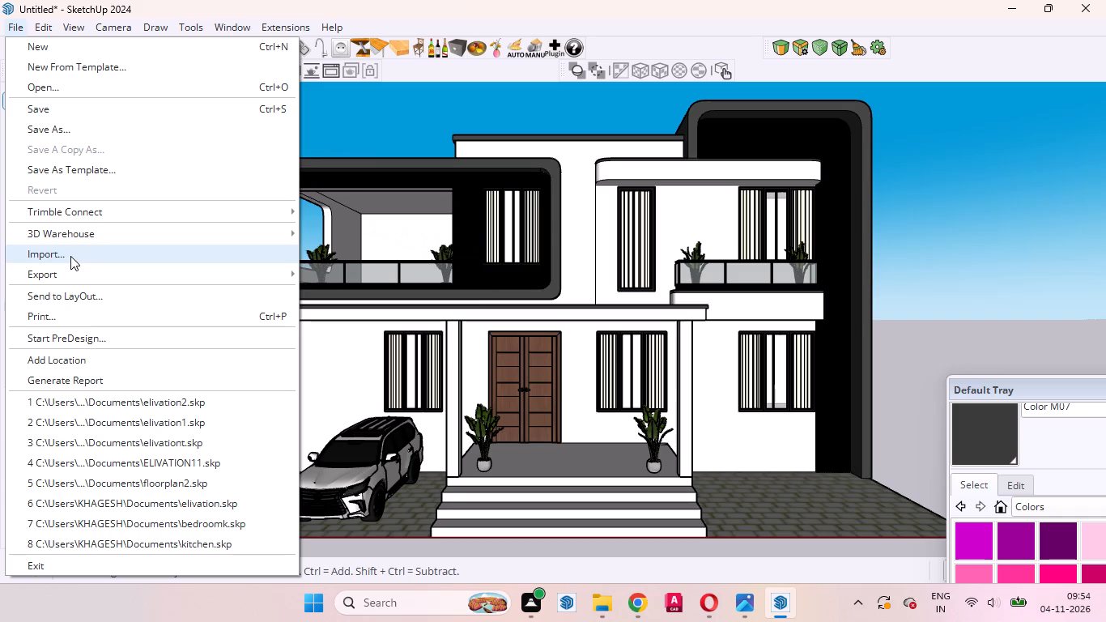
left_click(368, 126)
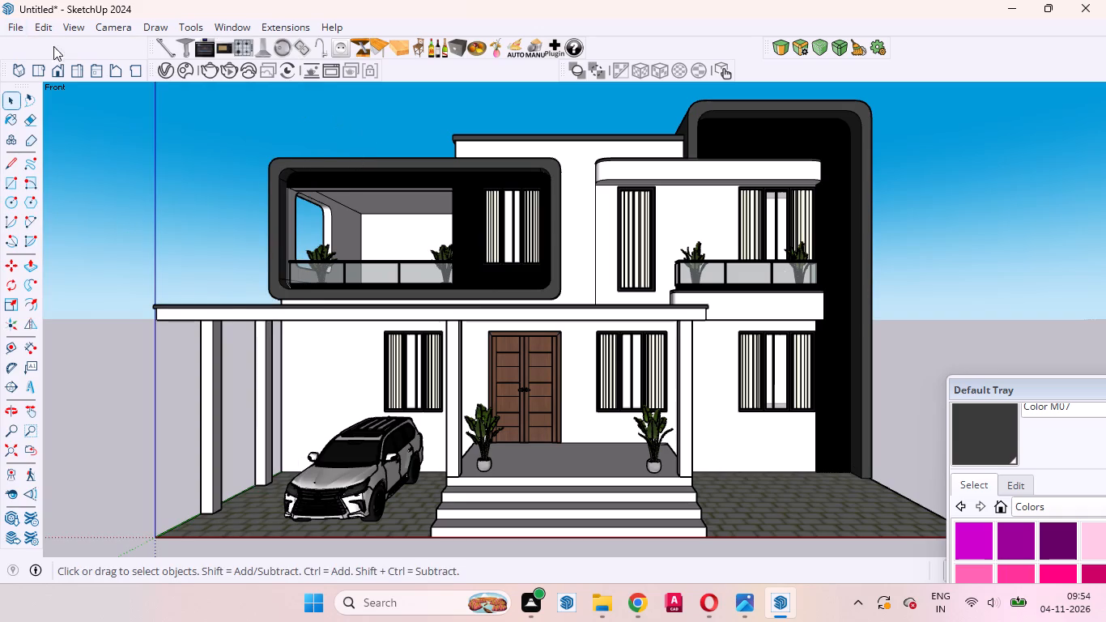
left_click(67, 28)
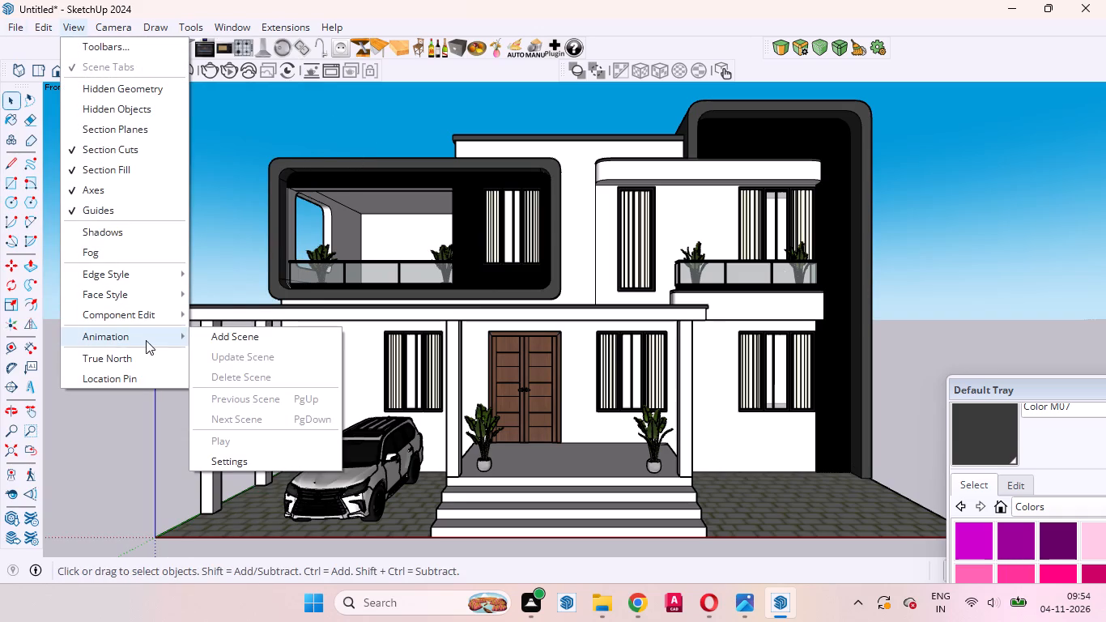
left_click(250, 343)
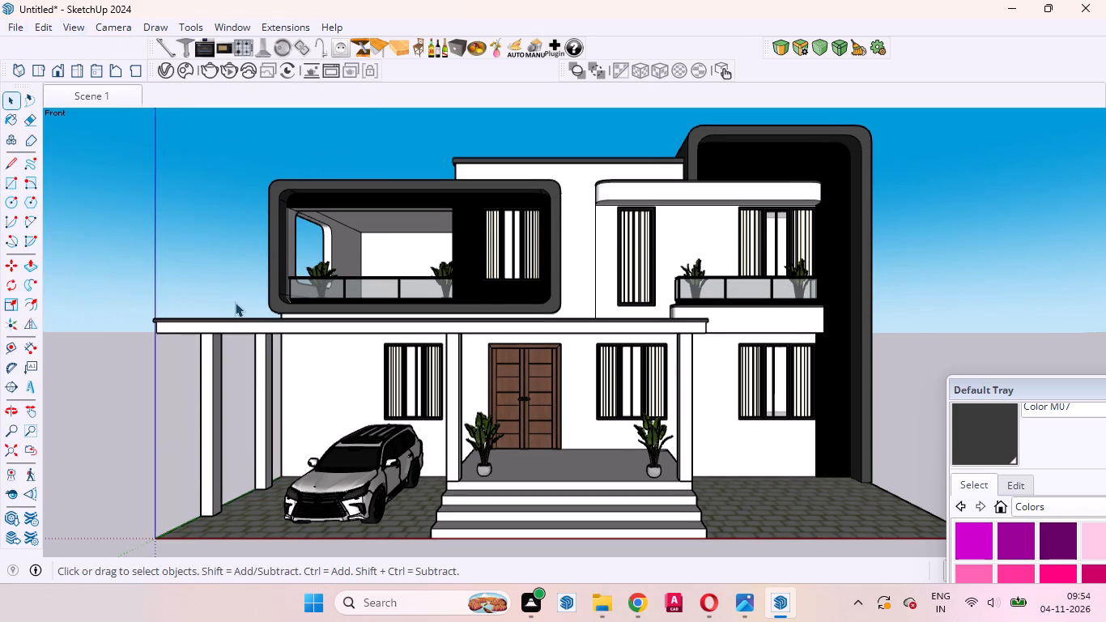
key("space")
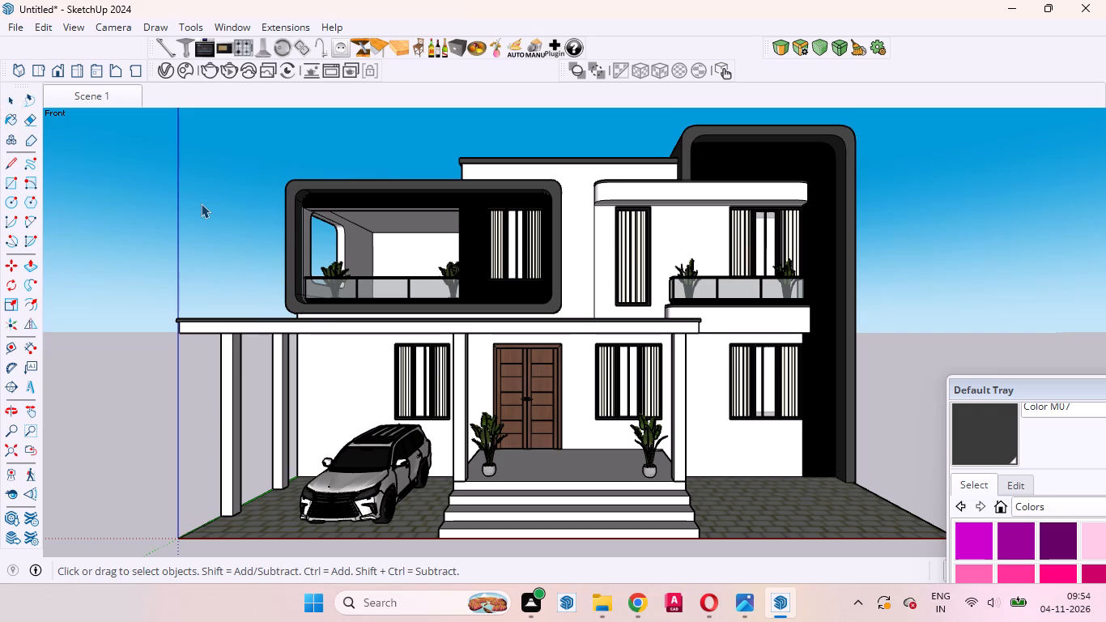
Open the front porch column on the side away from the car for editing and select its front face.
scroll(742, 451, "up", 8)
middle_click_drag(632, 443, 570, 430)
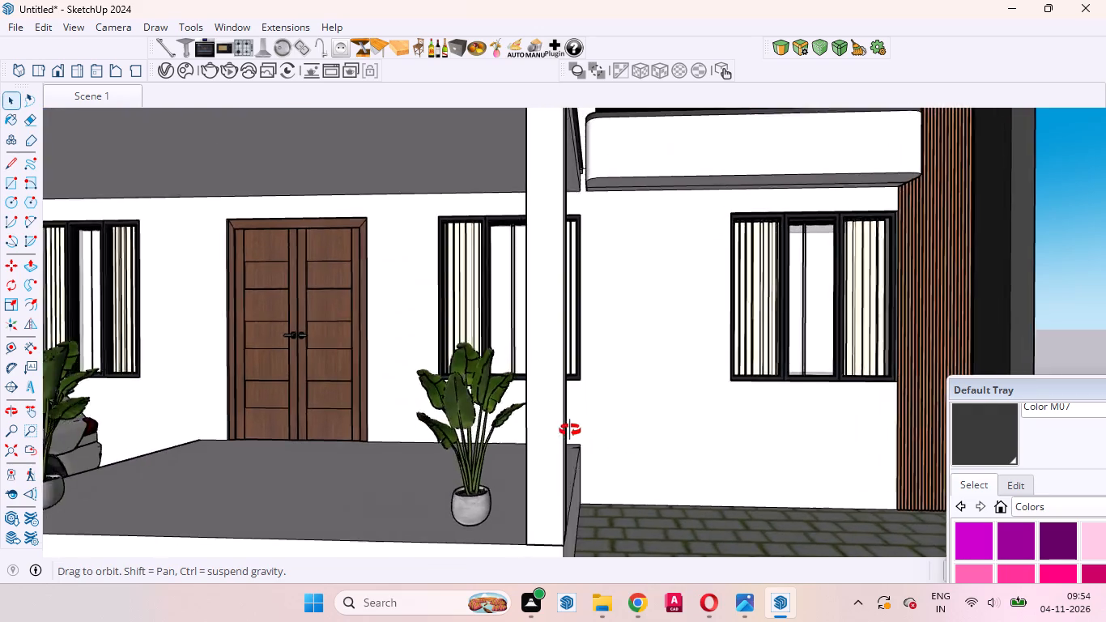
middle_click_drag(570, 430, 478, 465)
scroll(385, 370, "up", 4)
double_click(368, 393)
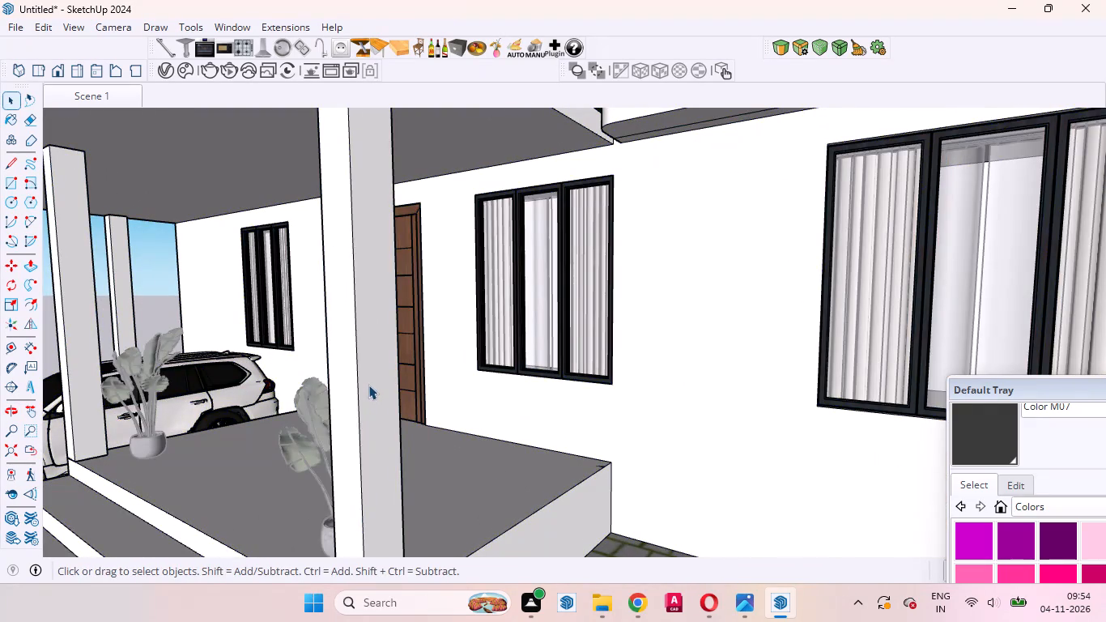
left_click(368, 383)
scroll(410, 326, "down", 5)
scroll(402, 420, "up", 5)
middle_click_drag(388, 458, 412, 481)
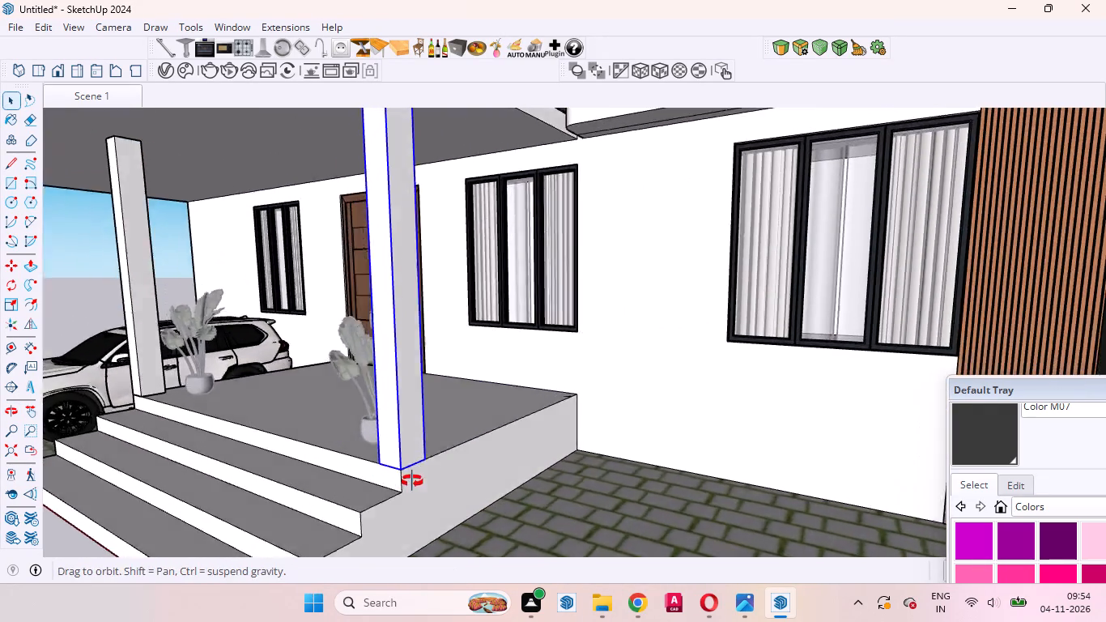
middle_click_drag(412, 481, 440, 517)
scroll(433, 505, "up", 4)
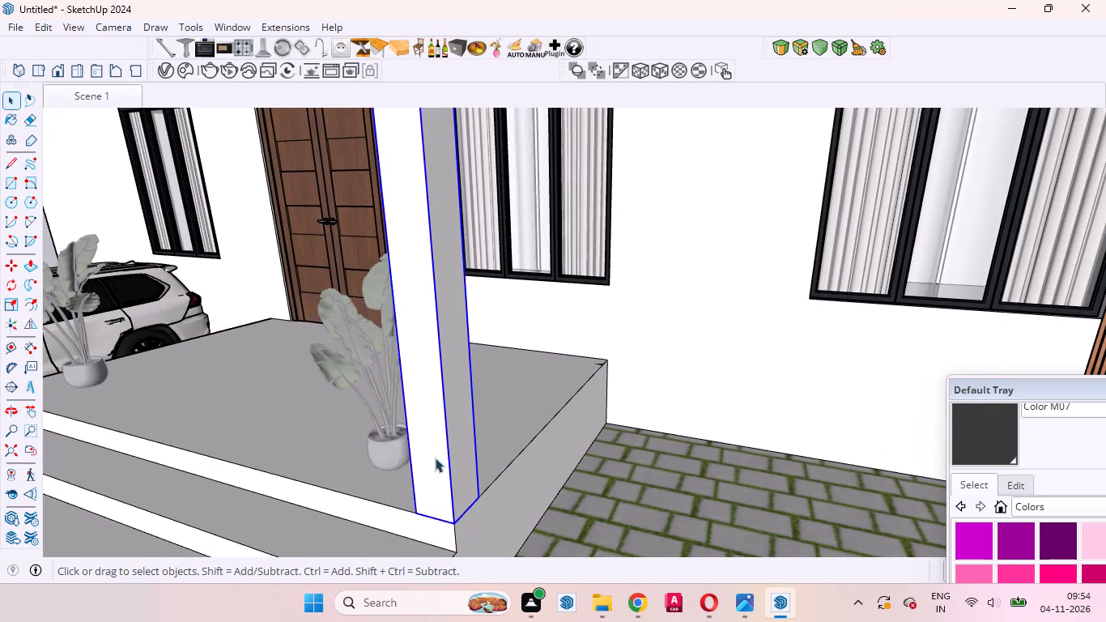
scroll(416, 335, "down", 5)
middle_click_drag(389, 379, 465, 370)
scroll(465, 370, "up", 1)
triple_click(519, 317)
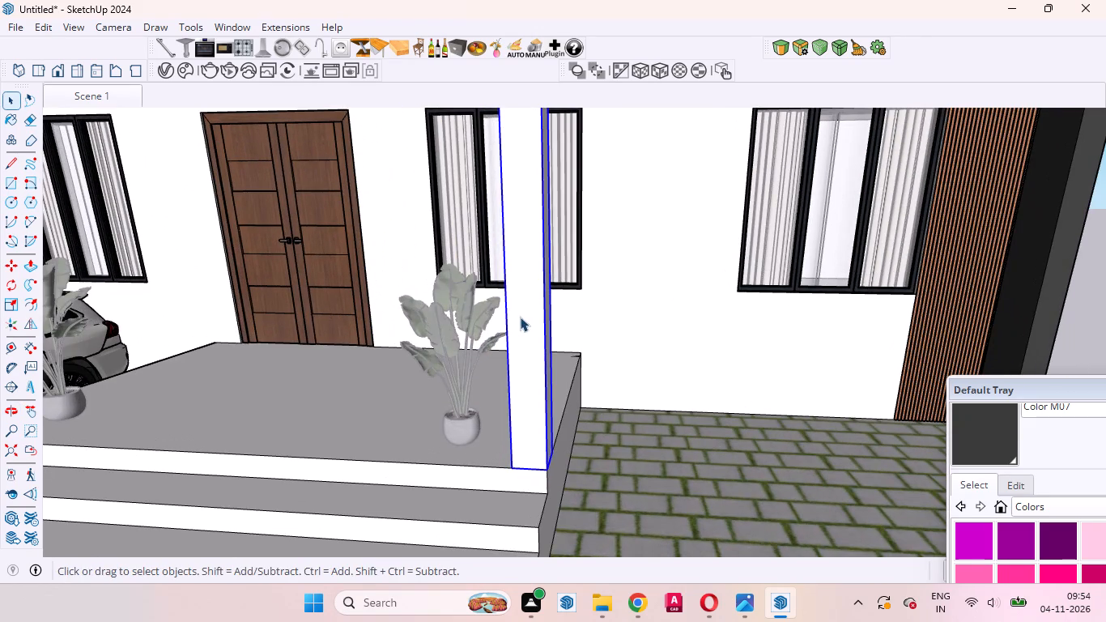
left_click(521, 310)
left_click(523, 291)
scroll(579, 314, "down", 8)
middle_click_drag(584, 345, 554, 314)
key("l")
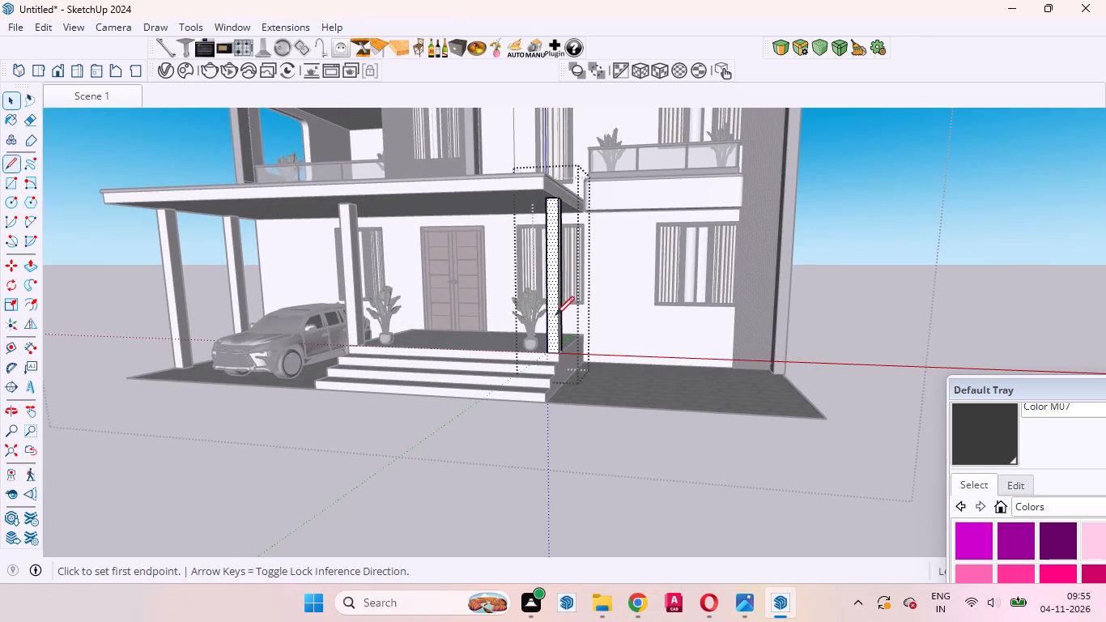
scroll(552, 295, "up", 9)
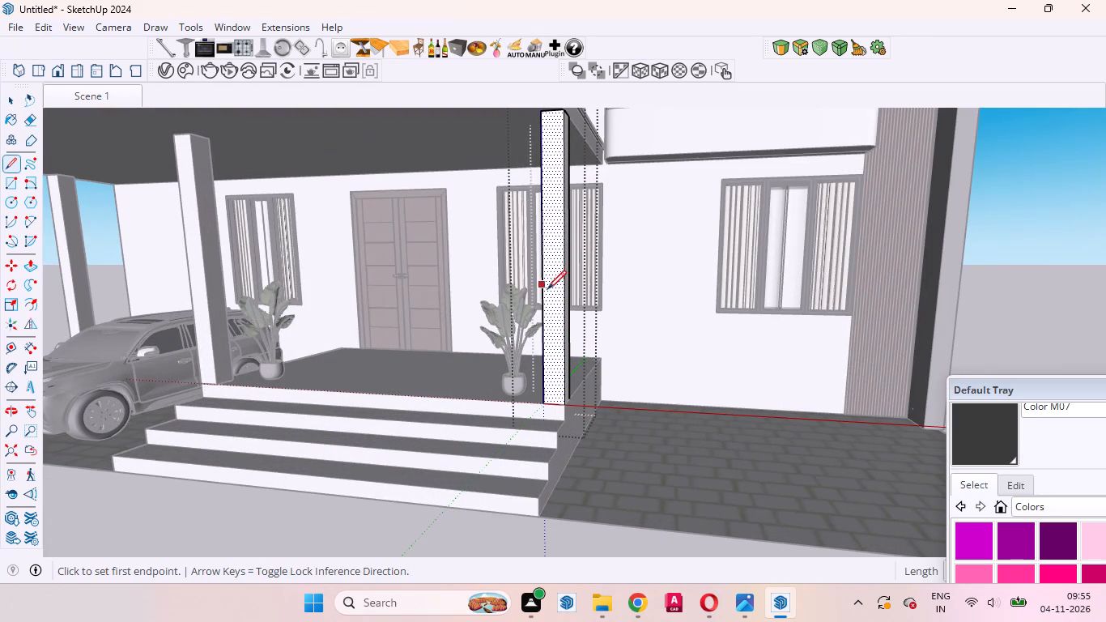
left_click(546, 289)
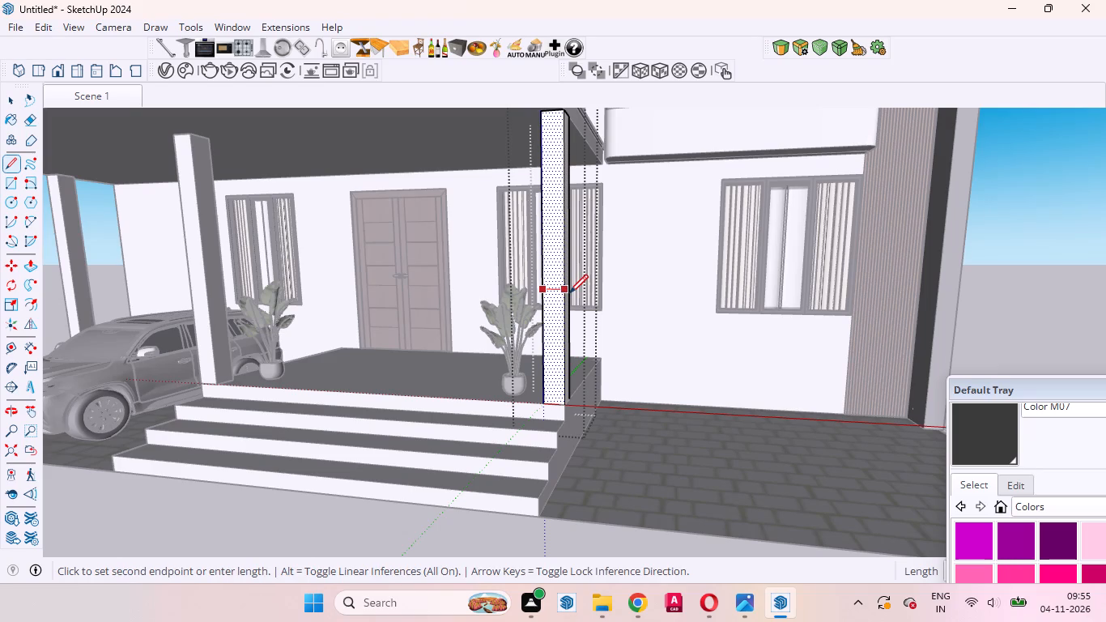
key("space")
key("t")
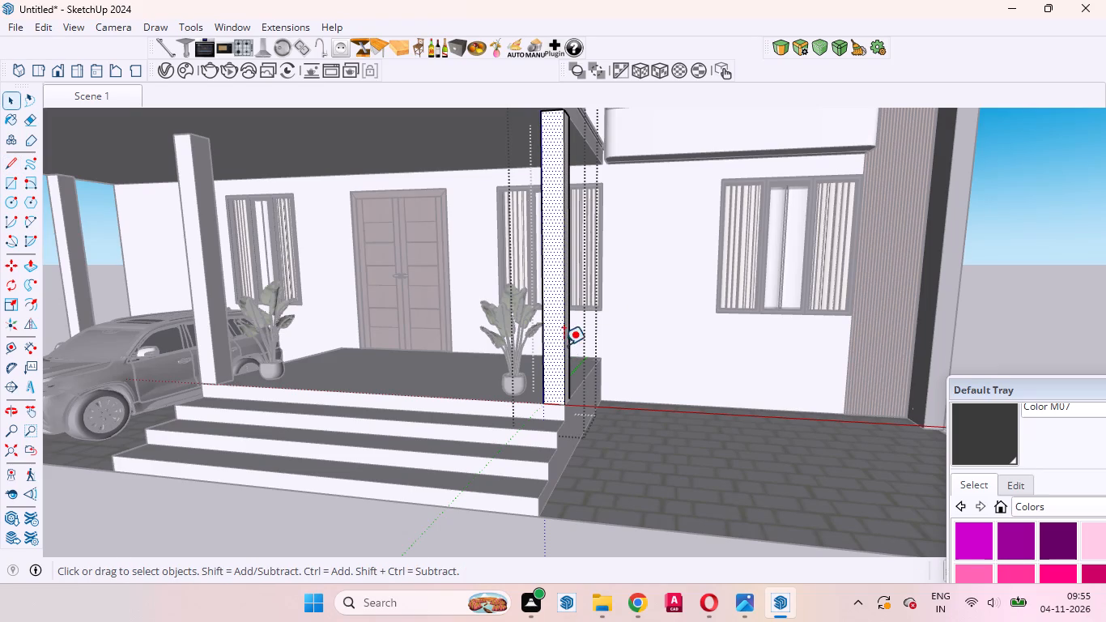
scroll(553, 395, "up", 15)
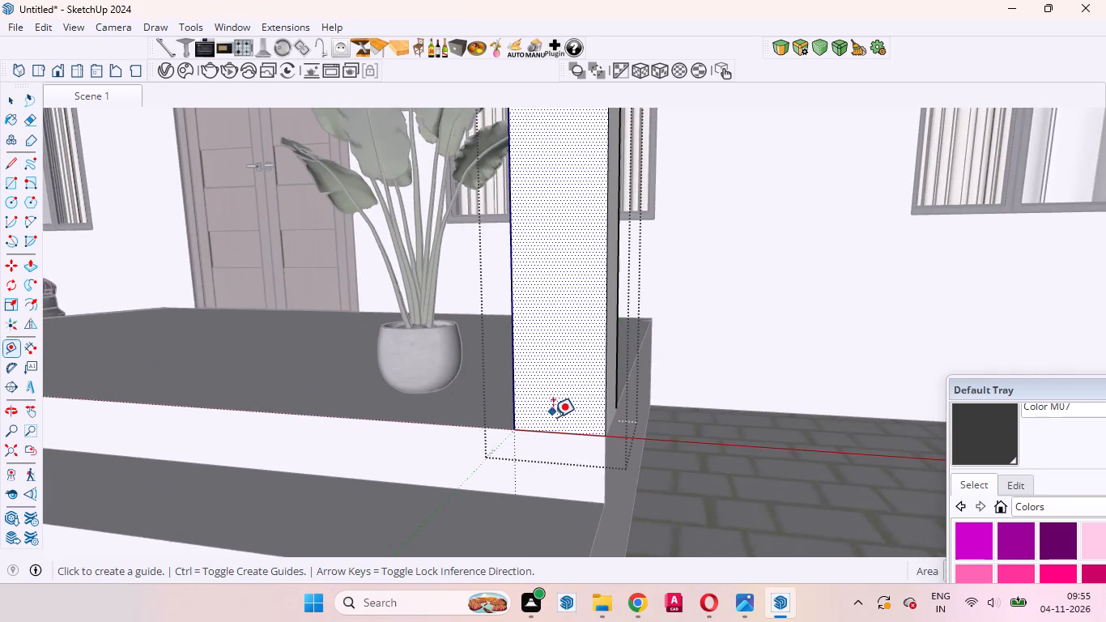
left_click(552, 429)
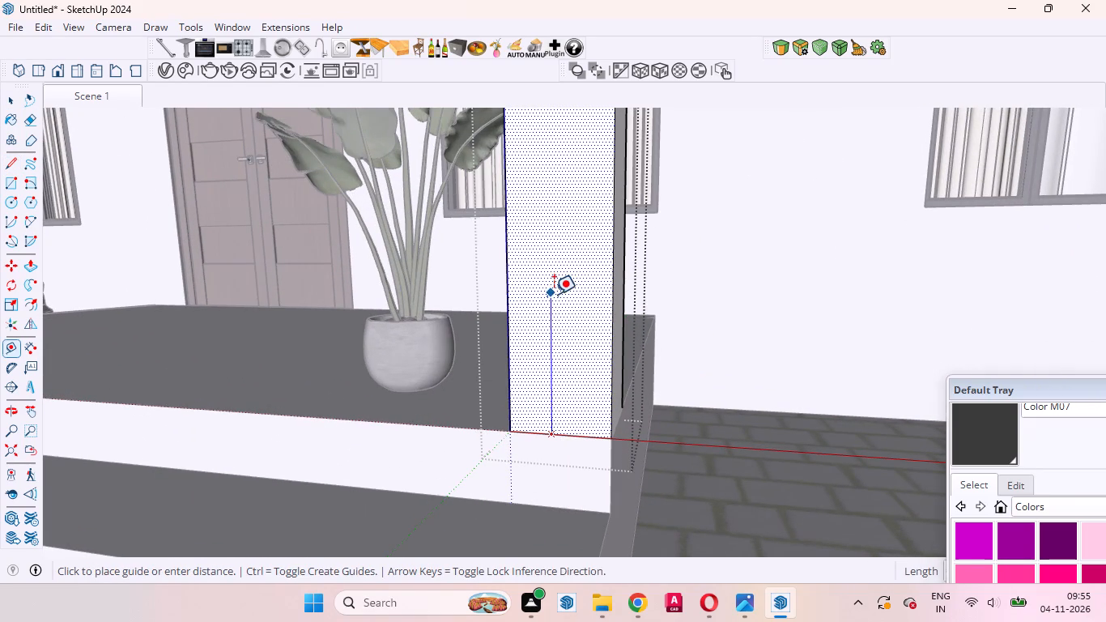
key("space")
Place a horizontal guide about 3' 5" above the base edge of the column's front face.
type("t")
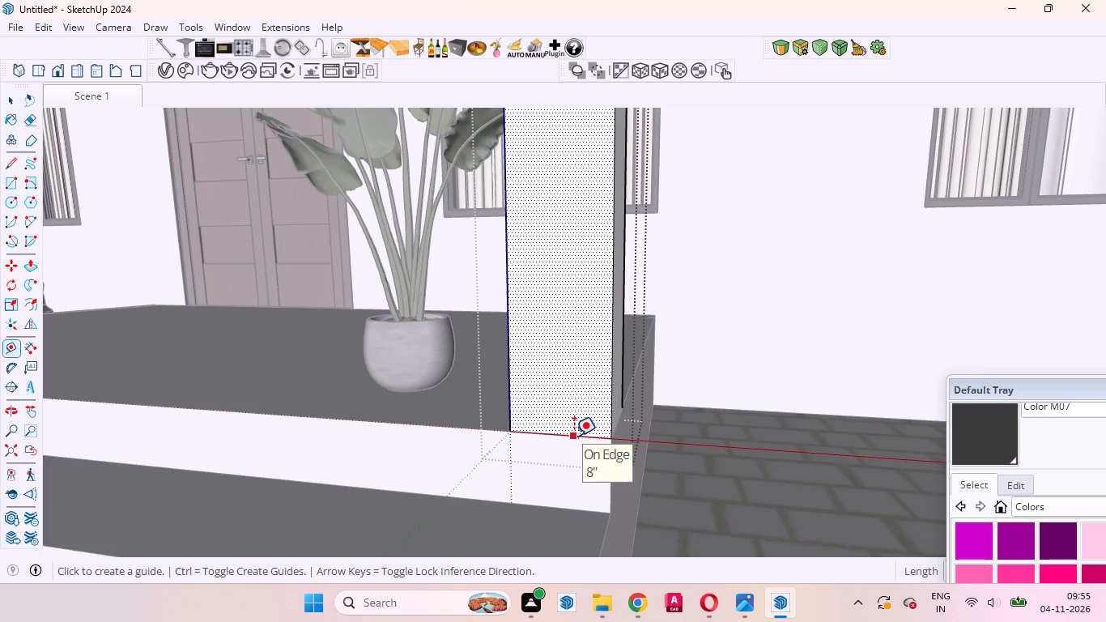
left_click(574, 436)
scroll(556, 284, "down", 17)
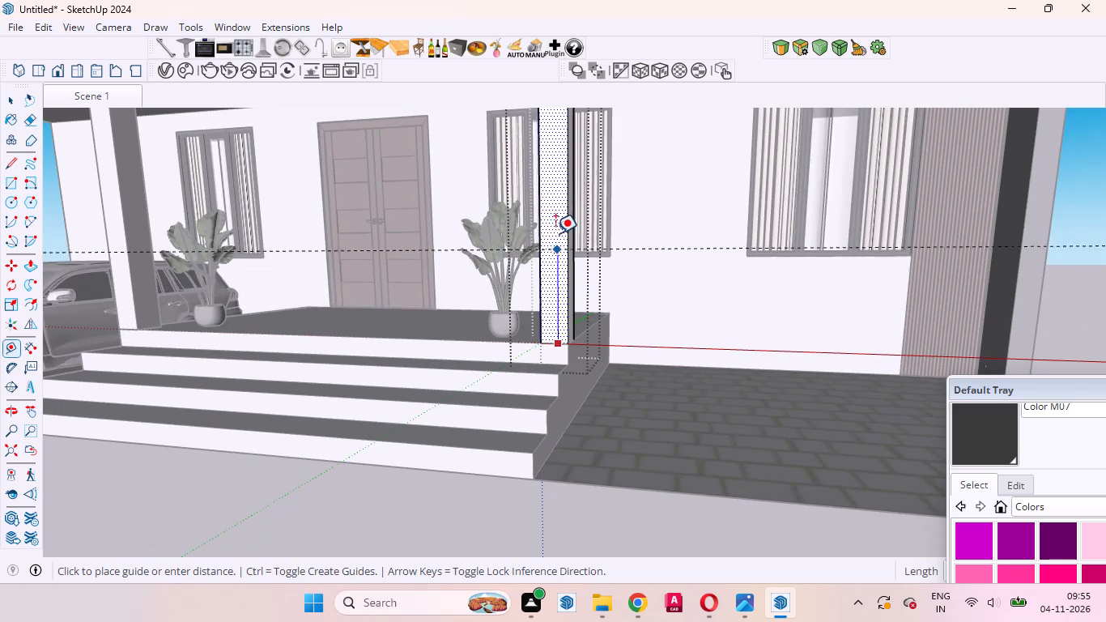
scroll(548, 259, "down", 6)
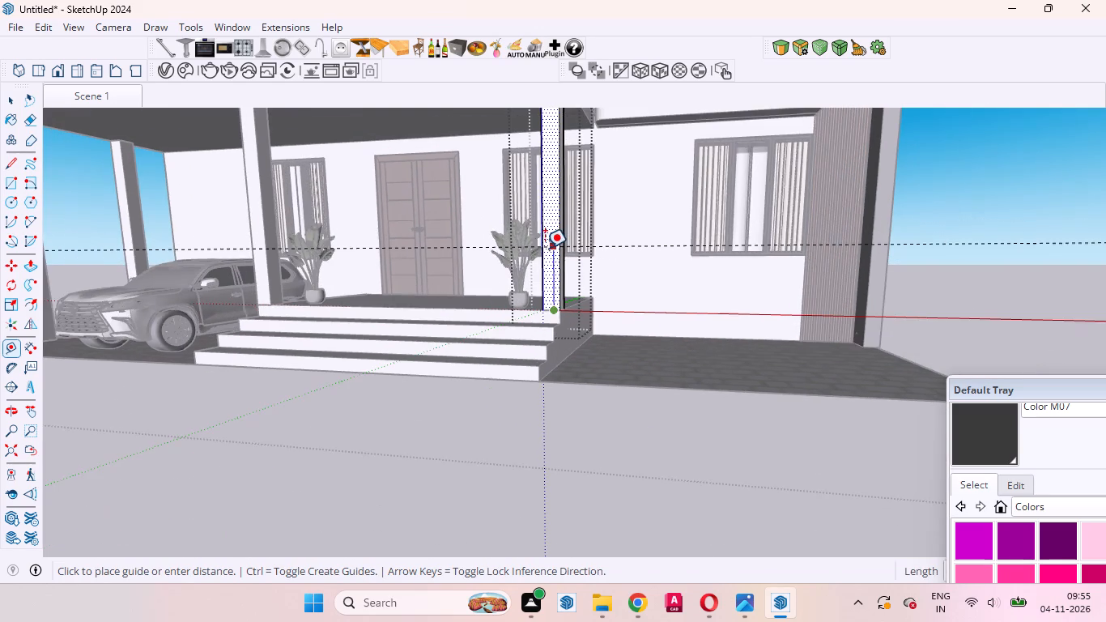
scroll(545, 249, "down", 3)
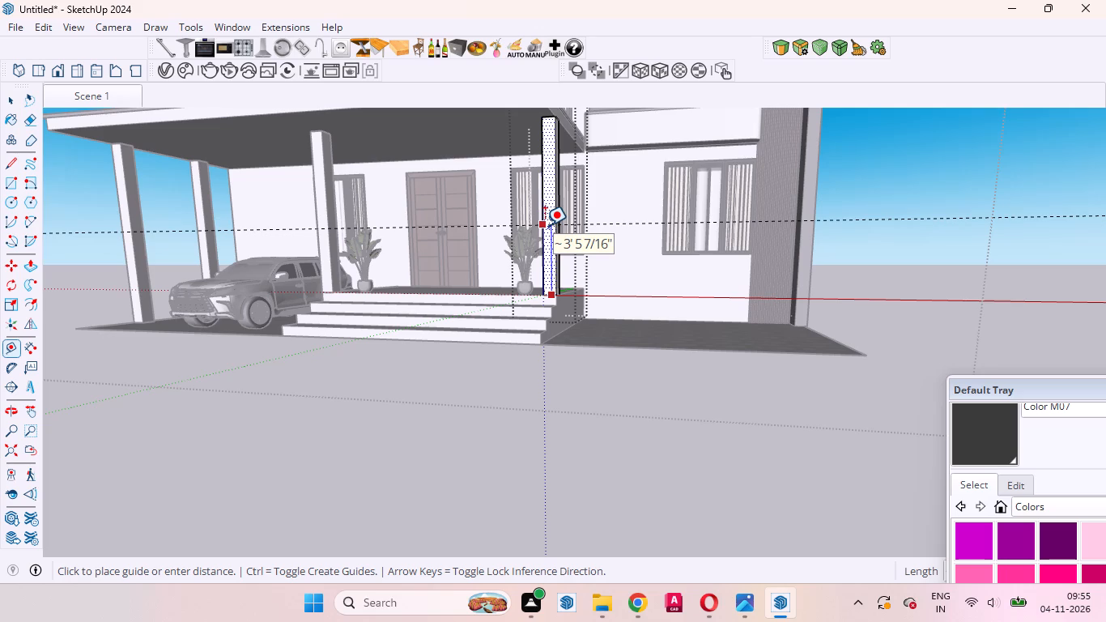
left_click(545, 225)
key("space")
Draw lines across the porch column's front face and outer side face at the guide height.
scroll(542, 243, "up", 11)
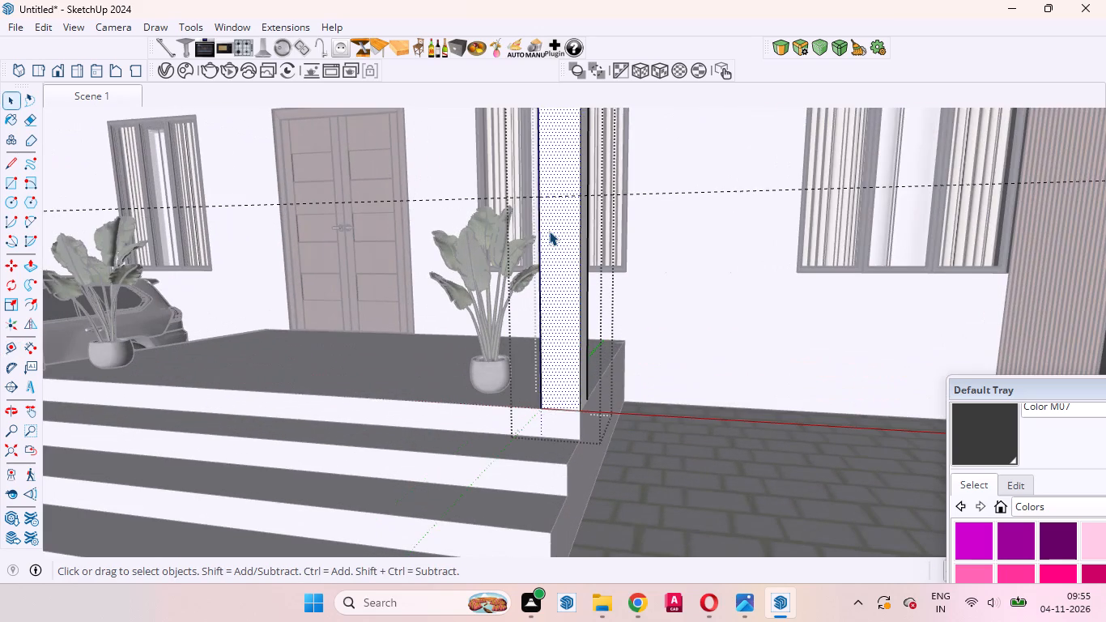
key("l")
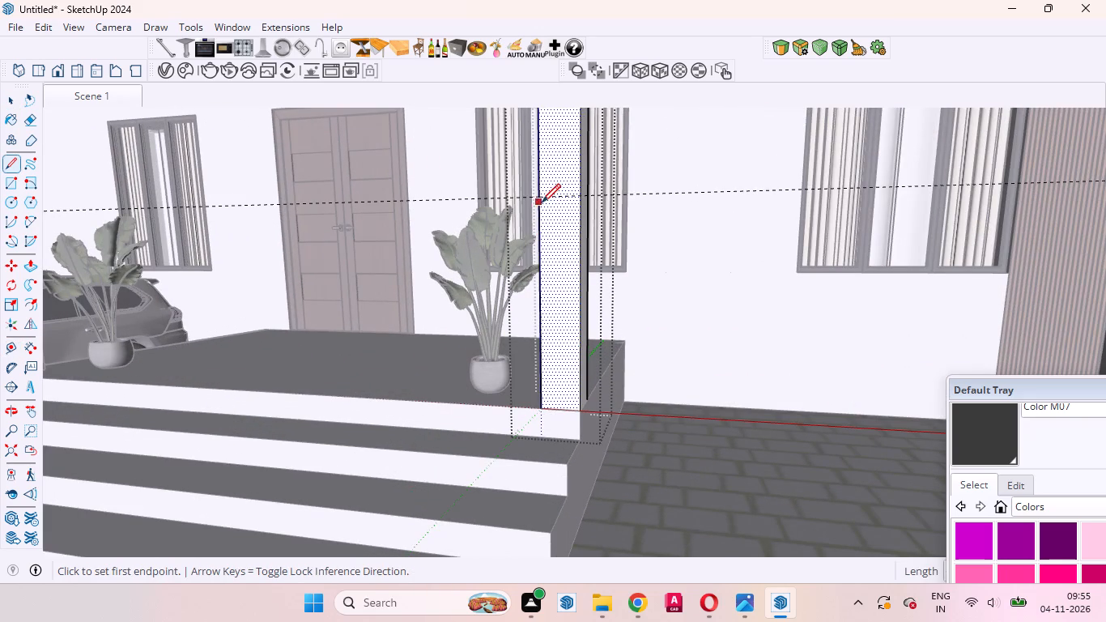
left_click(542, 199)
left_click(581, 198)
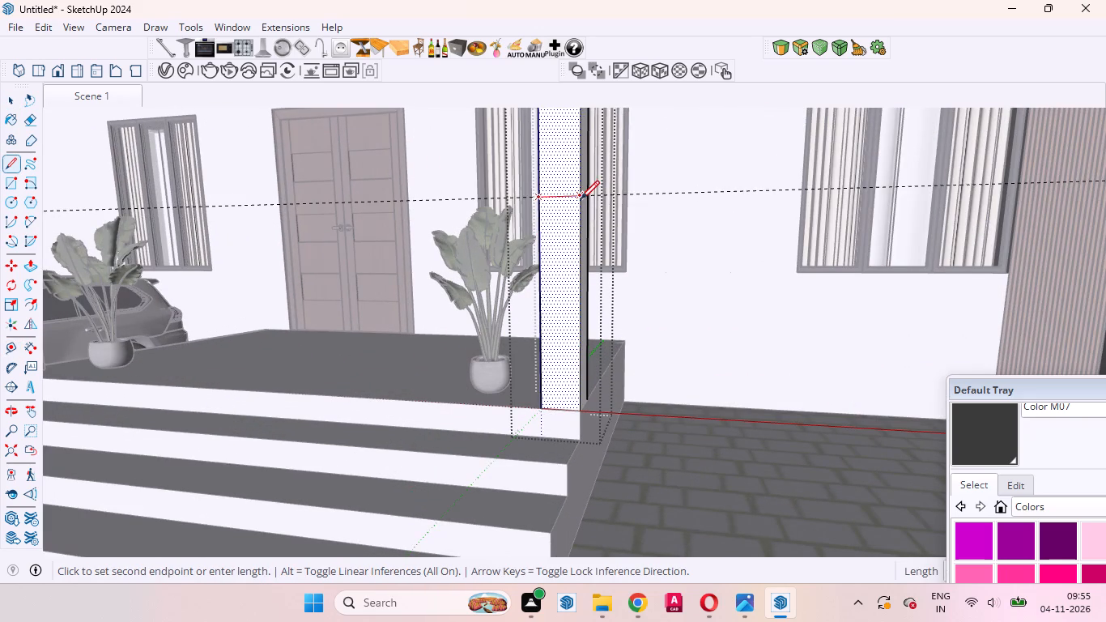
middle_click_drag(583, 215, 435, 256)
scroll(436, 250, "up", 4)
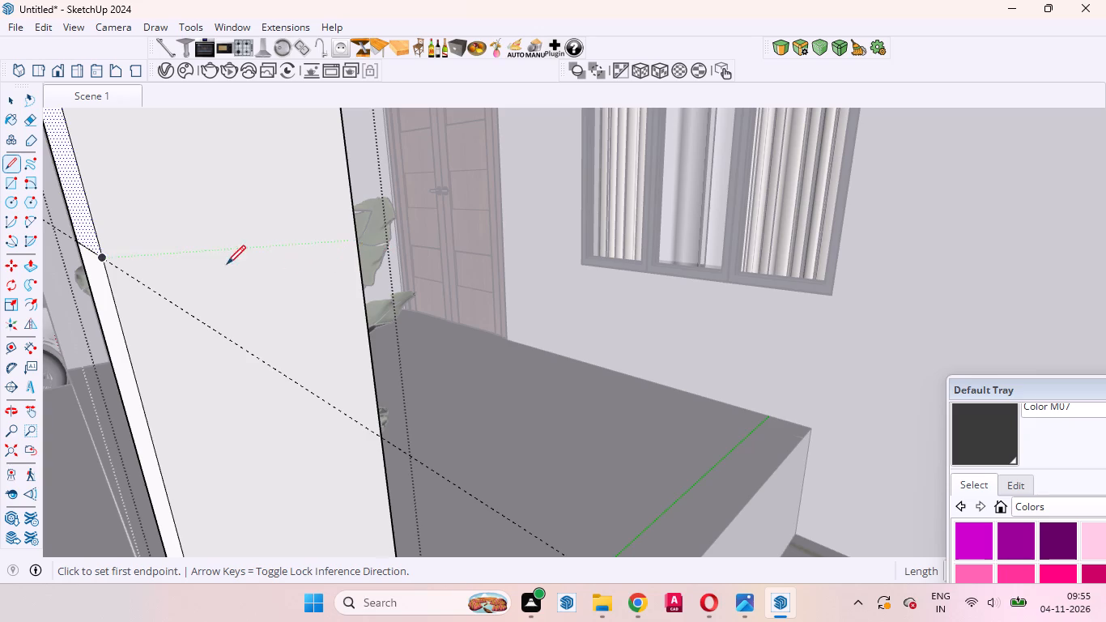
left_click(102, 258)
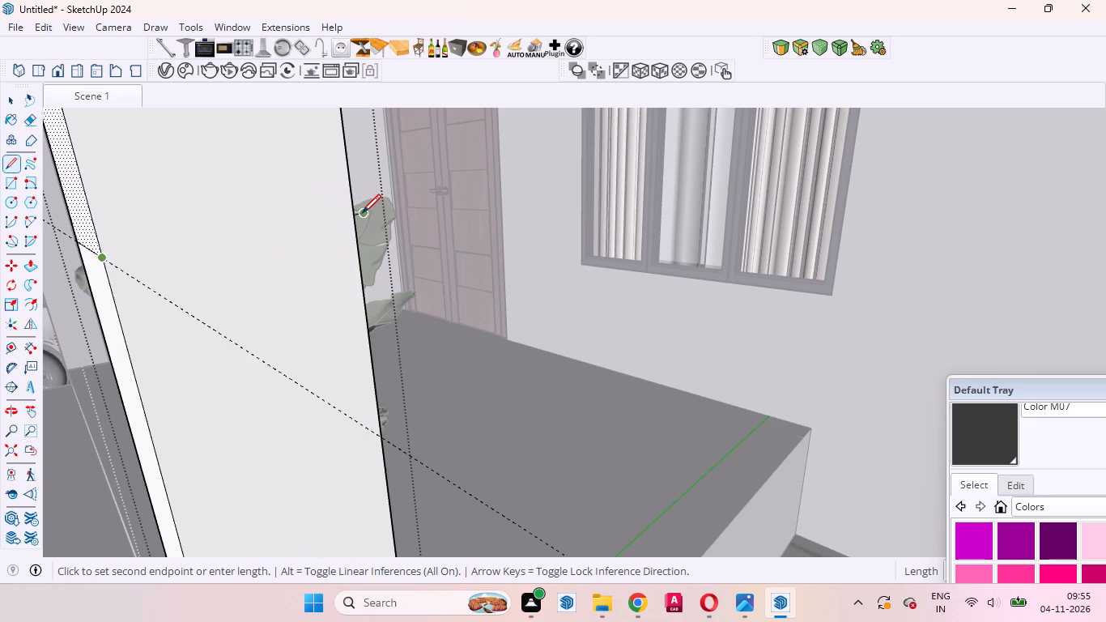
key("Right")
scroll(342, 216, "up", 1)
middle_click_drag(339, 219, 228, 229)
key("Right")
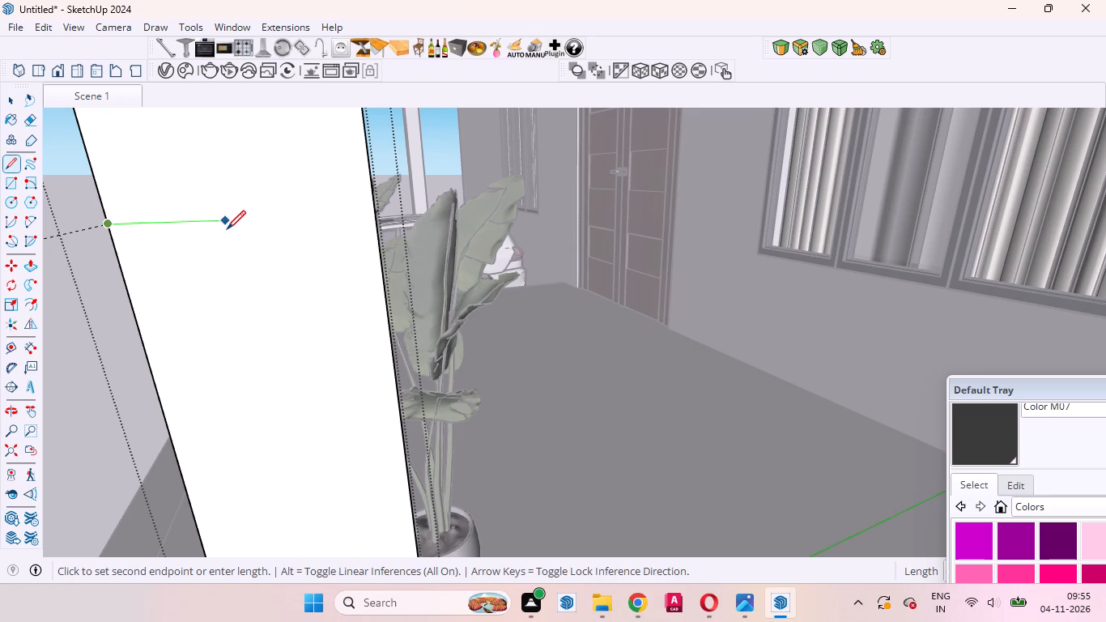
left_click(372, 220)
Continue the dividing line at the same height across the column's side face that looks toward the car.
middle_click_drag(377, 203, 281, 225)
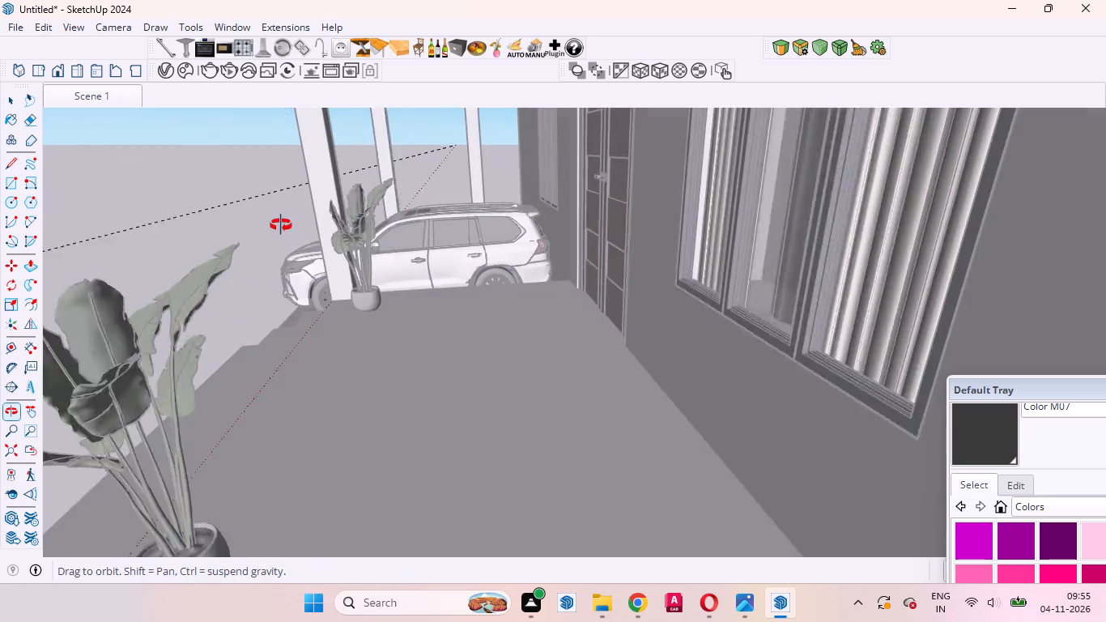
middle_click_drag(281, 225, 281, 226)
scroll(386, 232, "down", 13)
middle_click_drag(287, 331, 329, 331)
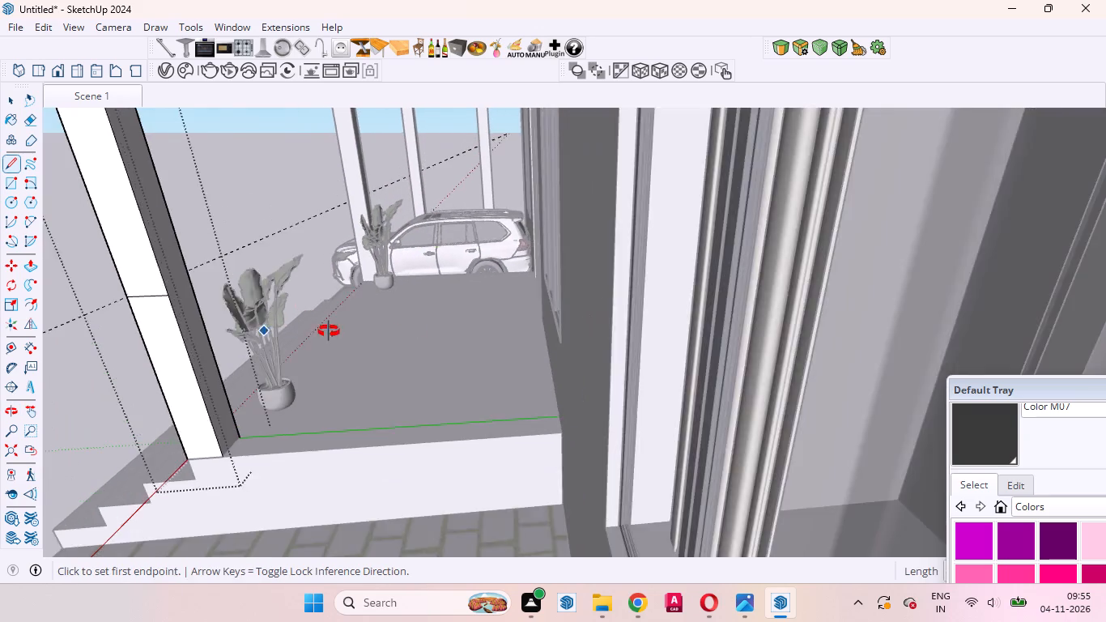
middle_click_drag(329, 331, 542, 303)
scroll(777, 232, "up", 8)
middle_click_drag(783, 246, 881, 292)
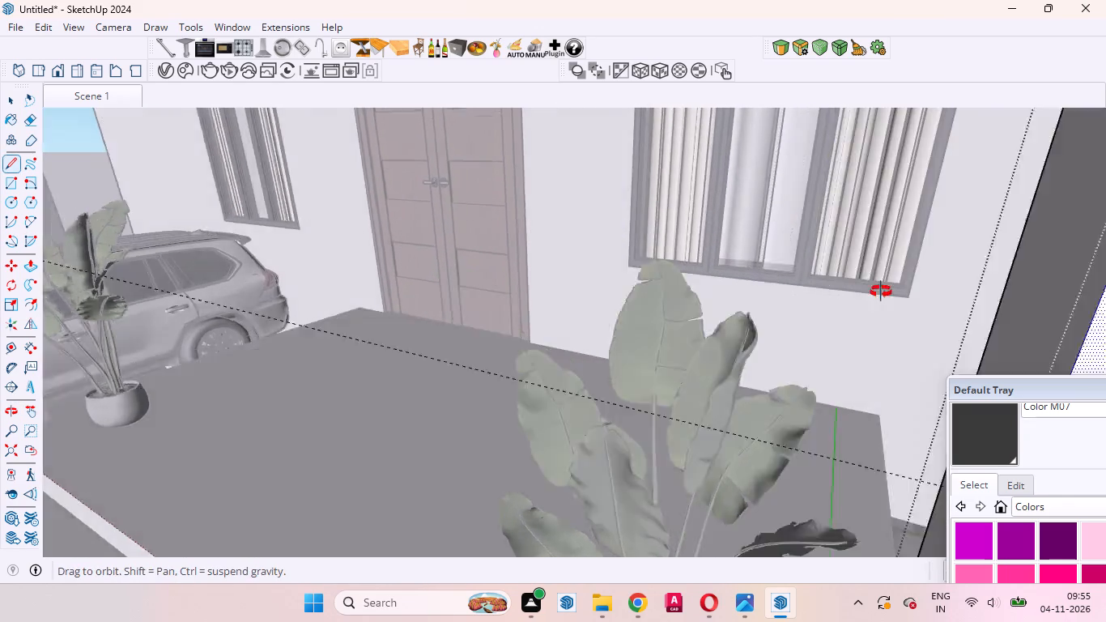
middle_click_drag(881, 292, 941, 306)
scroll(783, 251, "down", 11)
scroll(904, 337, "up", 5)
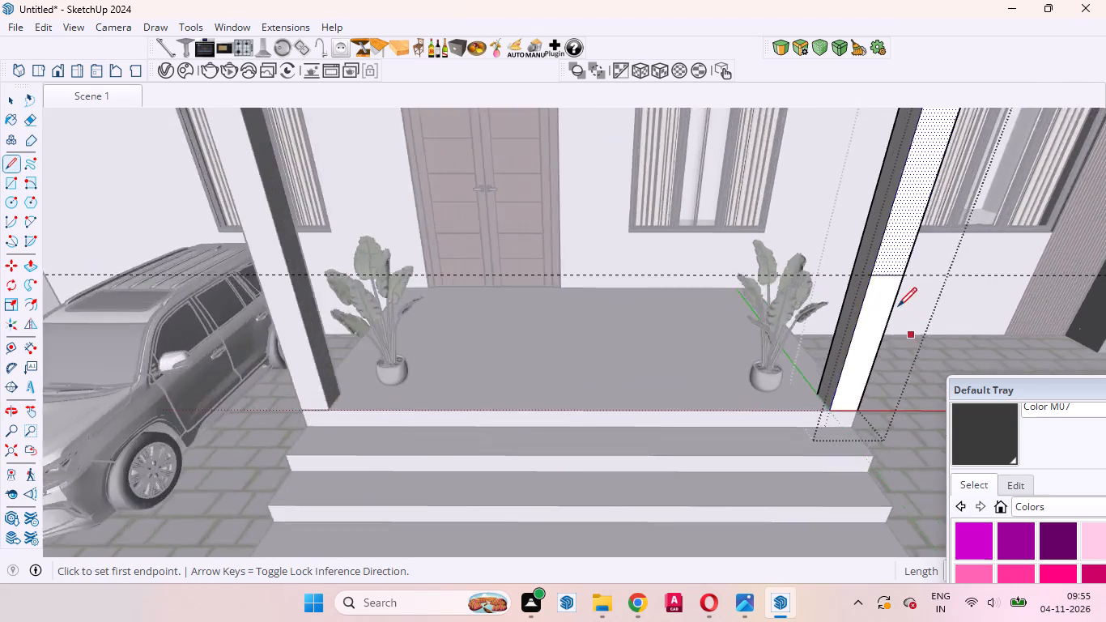
scroll(898, 306, "up", 3)
scroll(891, 303, "down", 1)
scroll(891, 303, "up", 1)
middle_click_drag(823, 299, 913, 306)
scroll(914, 305, "up", 5)
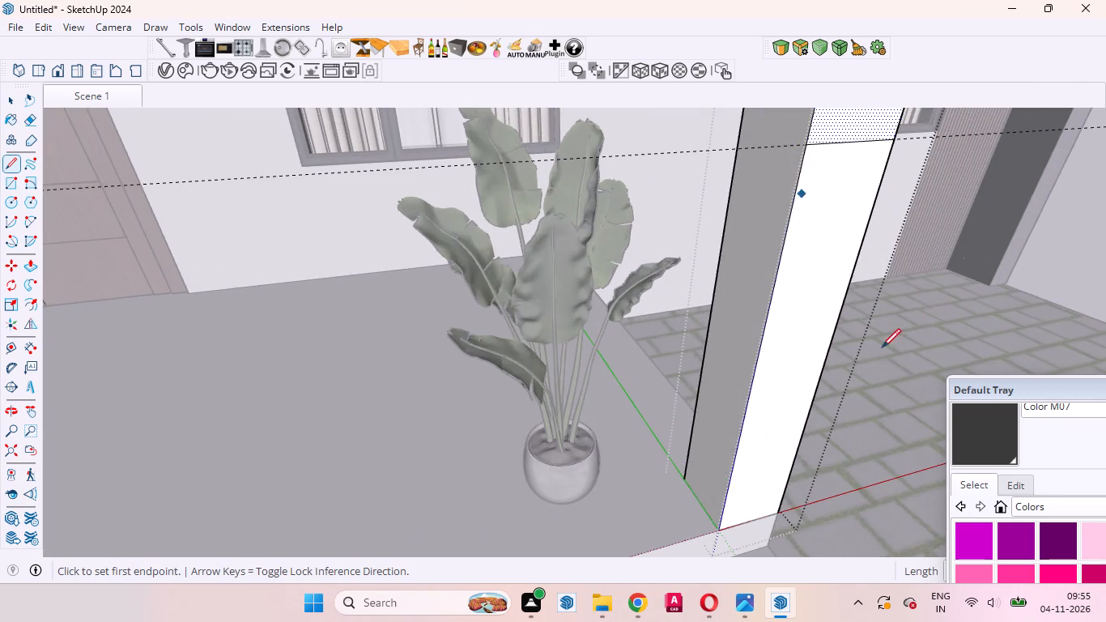
scroll(900, 401, "down", 4)
scroll(864, 250, "up", 5)
left_click(854, 312)
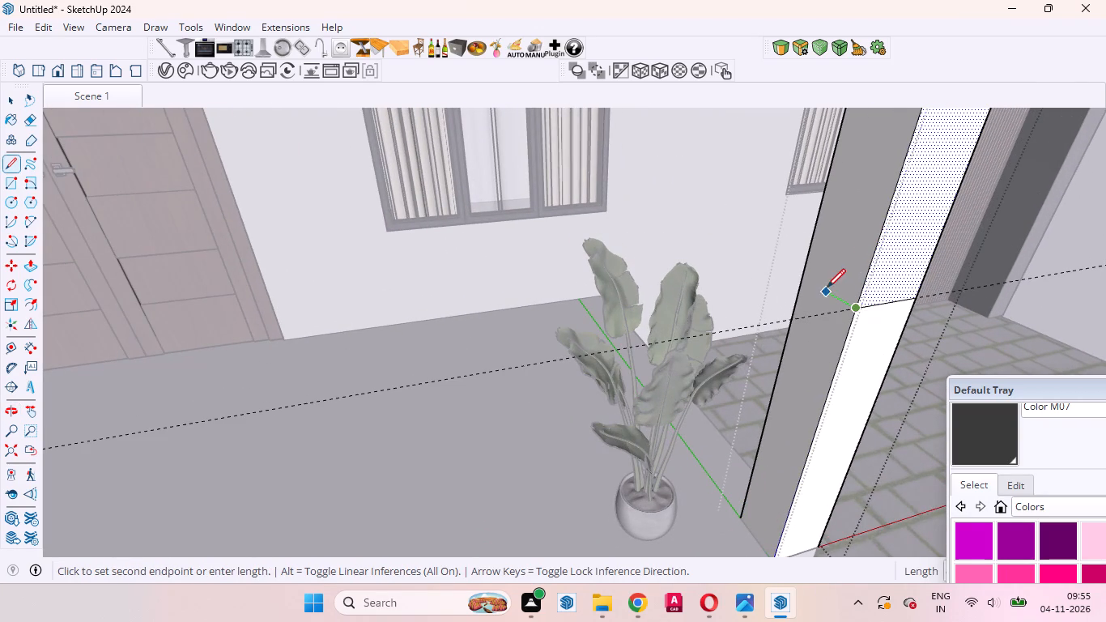
left_click(806, 274)
Draw the last dividing line across the column's back face, joining the ends of the two side lines.
middle_click_drag(850, 320, 696, 338)
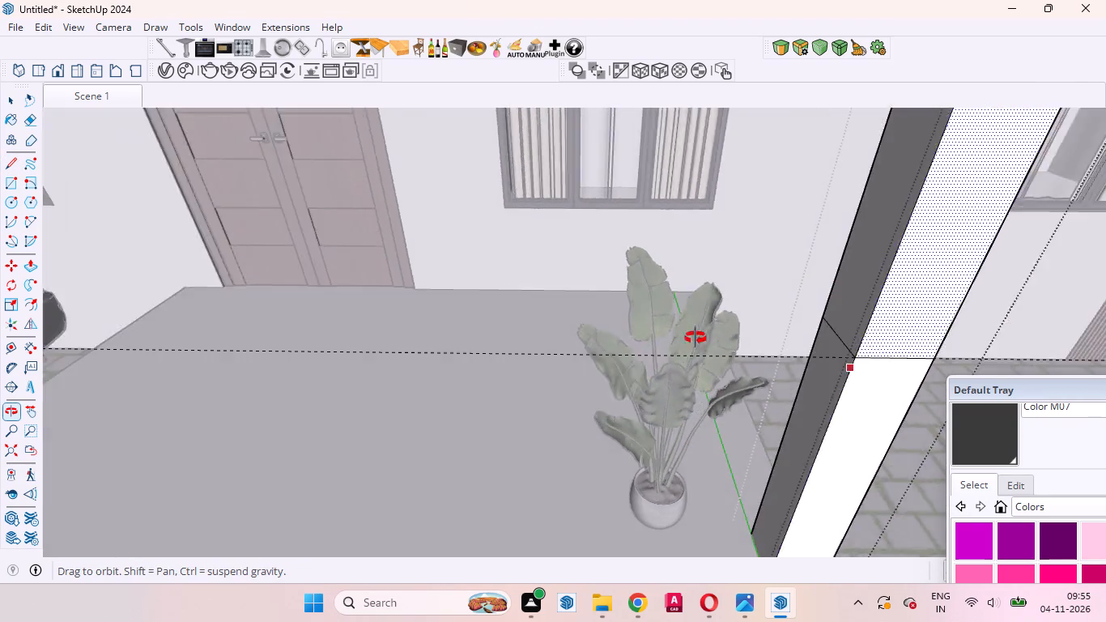
middle_click_drag(696, 338, 282, 255)
scroll(310, 246, "down", 14)
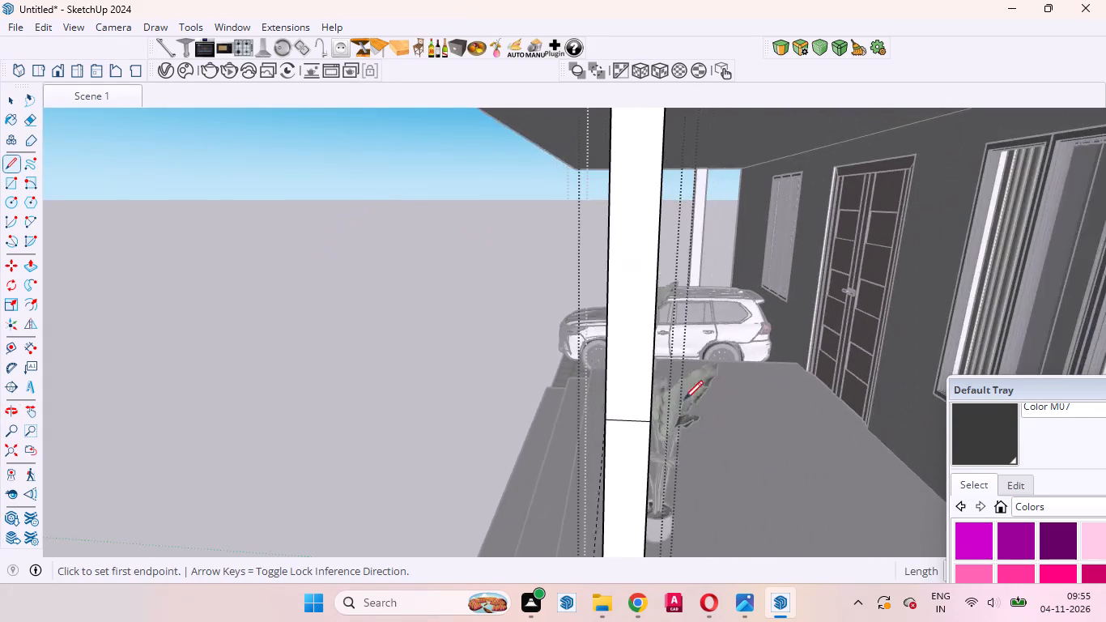
scroll(693, 399, "up", 6)
middle_click_drag(625, 451, 503, 454)
scroll(619, 373, "down", 3)
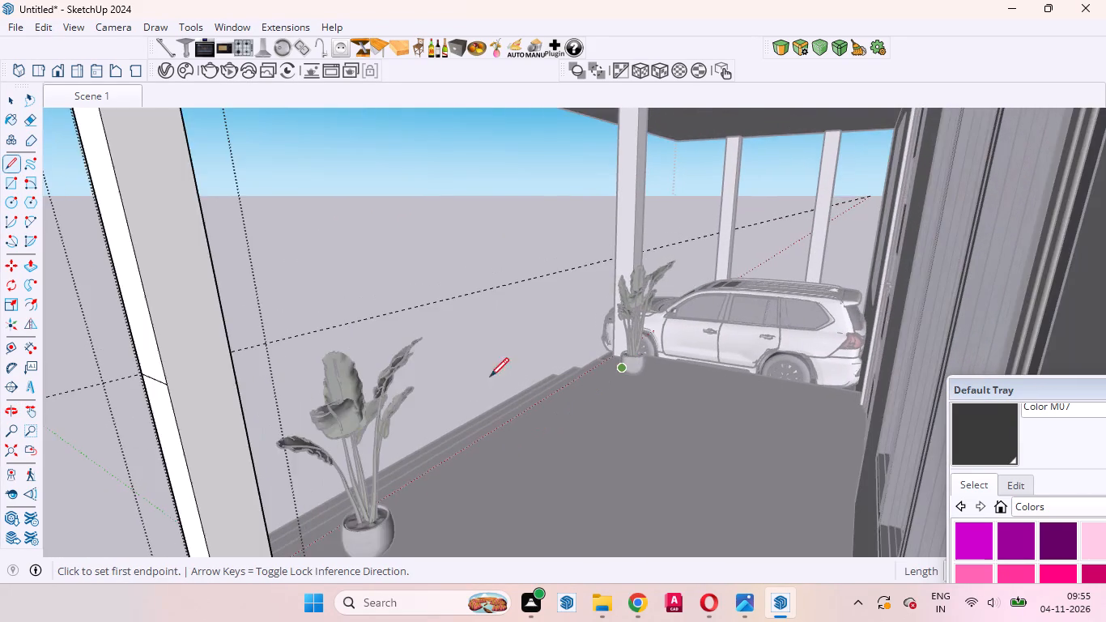
scroll(418, 377, "down", 2)
left_click(35, 449)
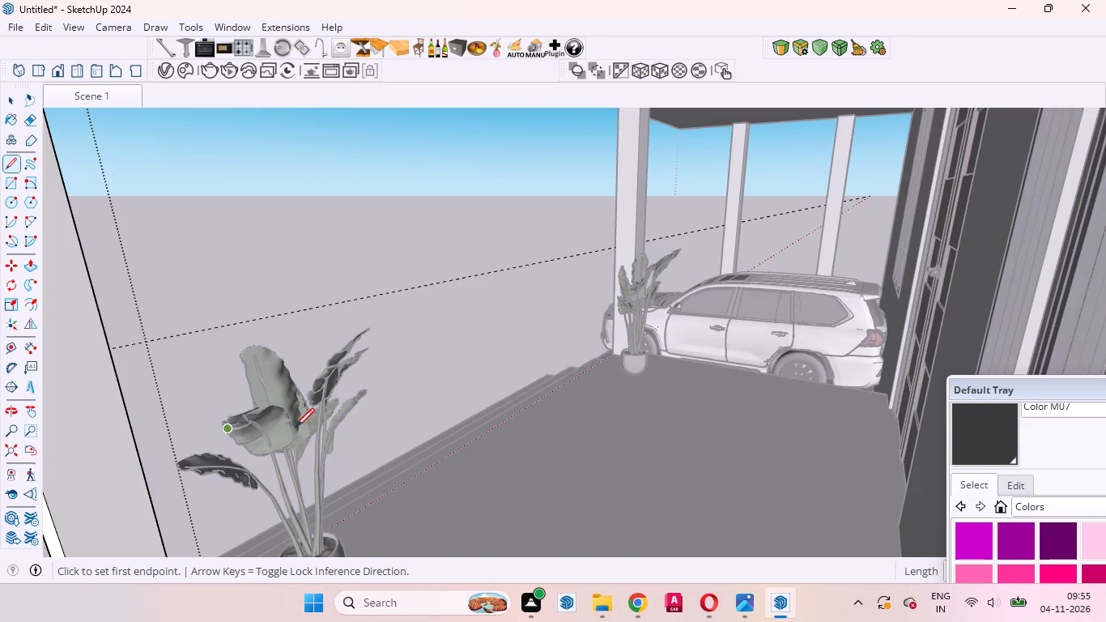
scroll(313, 379, "down", 1)
middle_click_drag(155, 402, 256, 381)
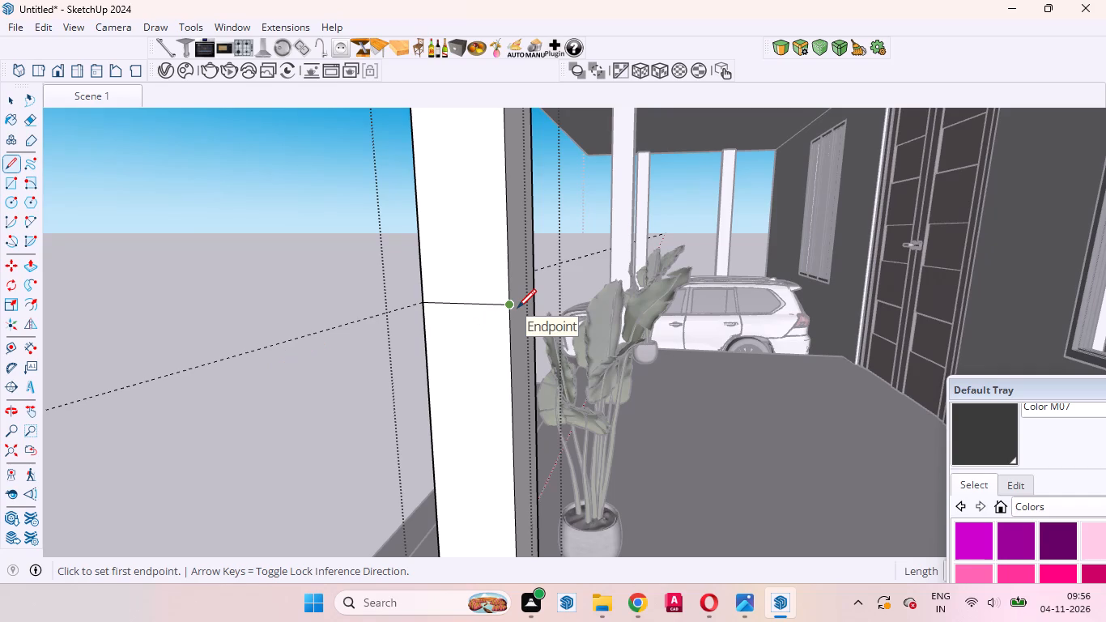
left_click(517, 308)
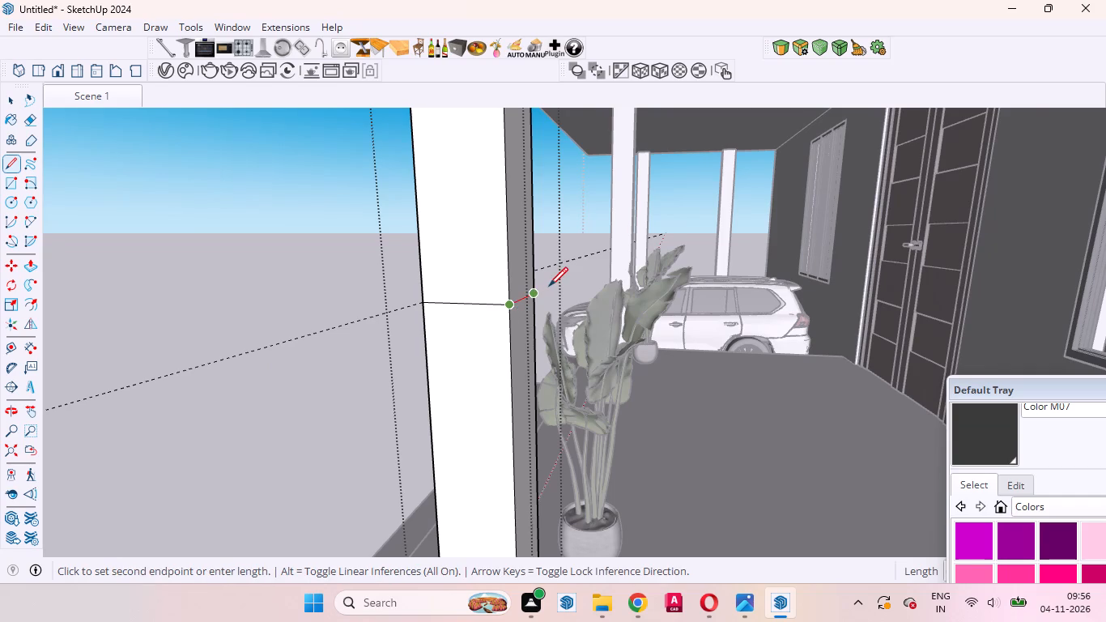
scroll(549, 286, "up", 4)
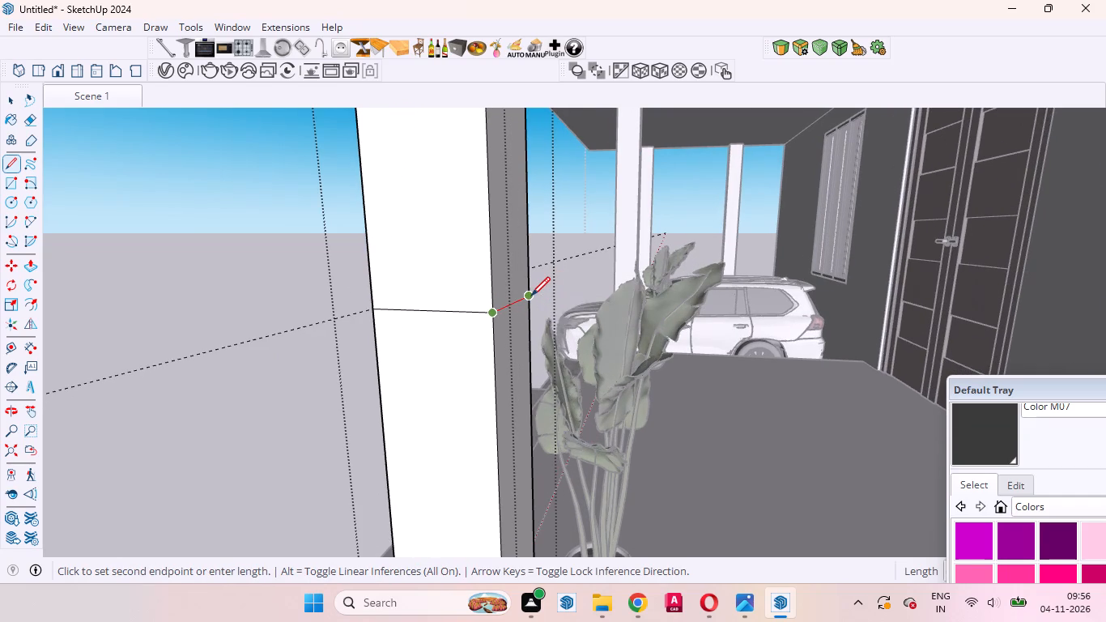
left_click(532, 294)
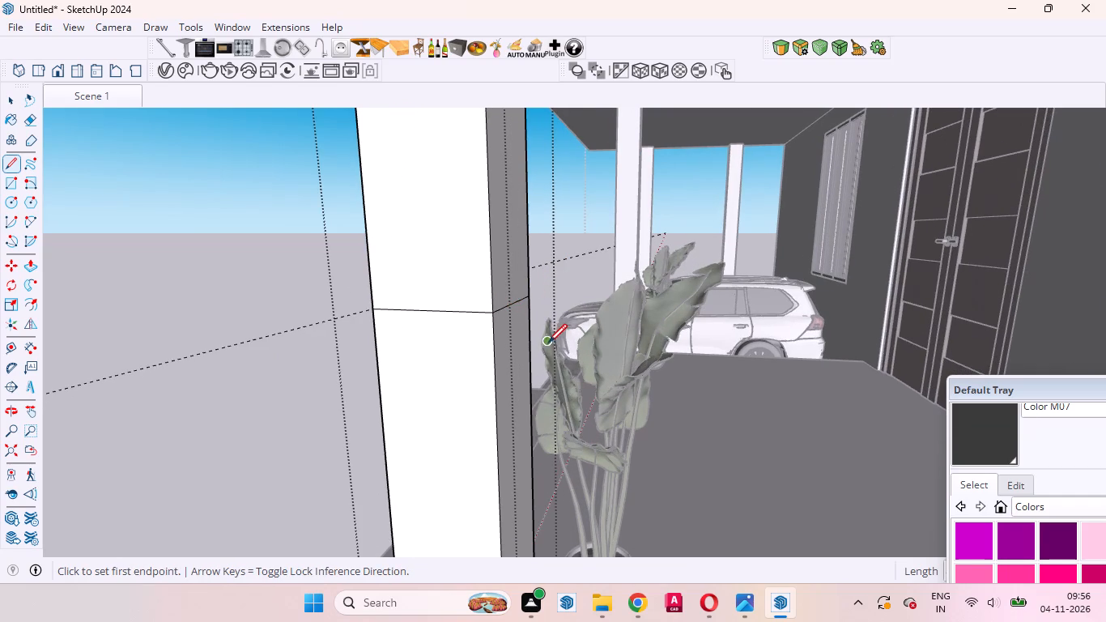
key("space")
Push/Pull the lower part of the column's outer side face outward by 12 mm.
scroll(522, 300, "up", 5)
middle_click_drag(540, 304, 451, 330)
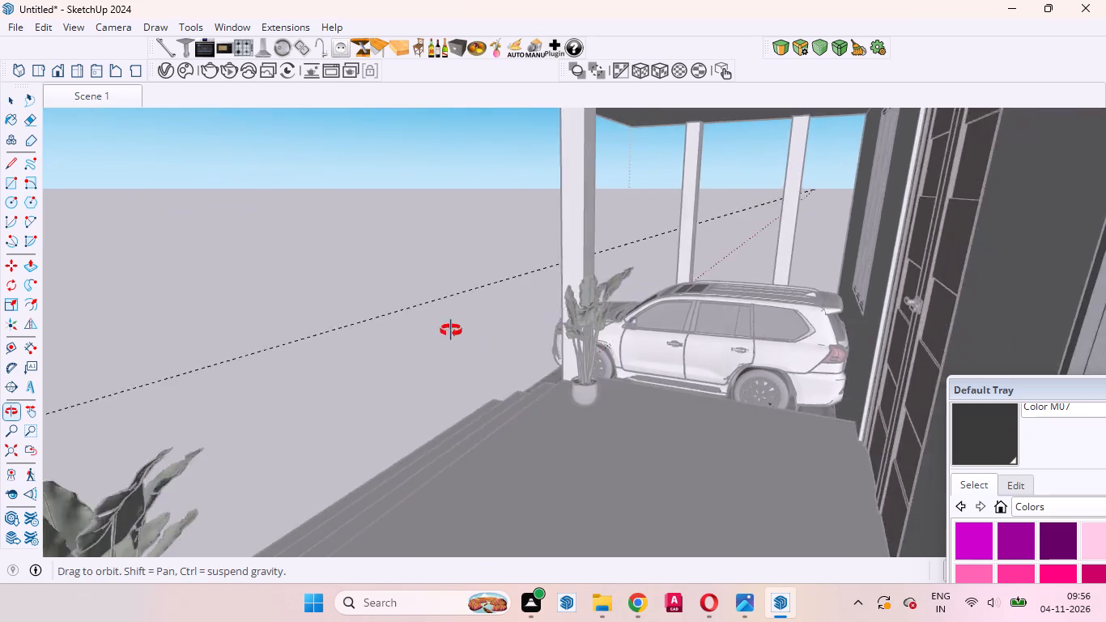
middle_click_drag(451, 330, 595, 301)
scroll(595, 301, "down", 9)
scroll(703, 331, "up", 2)
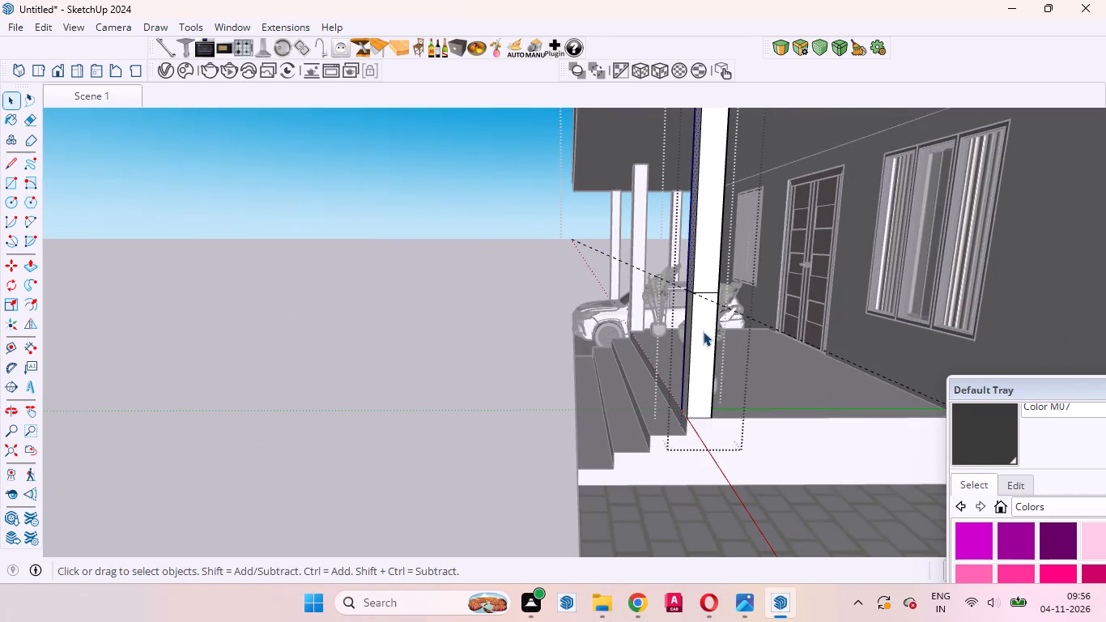
scroll(703, 331, "up", 2)
left_click(704, 320)
scroll(700, 324, "up", 5)
middle_click_drag(683, 335, 783, 395)
scroll(783, 392, "up", 1)
scroll(750, 325, "up", 10)
middle_click_drag(722, 321, 784, 376)
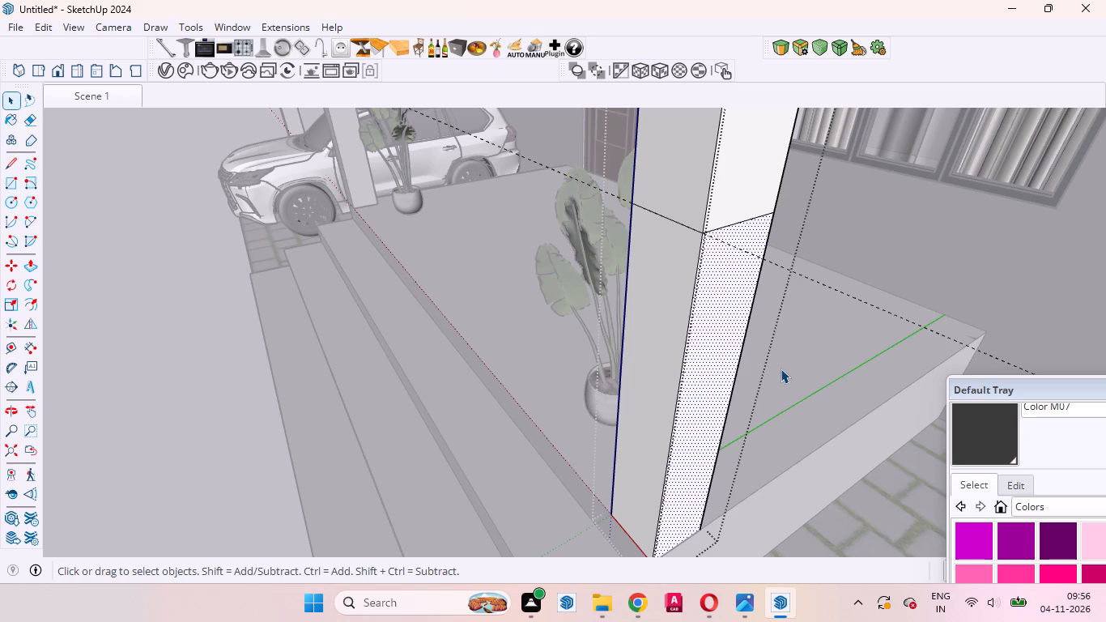
key("p")
scroll(748, 252, "up", 4)
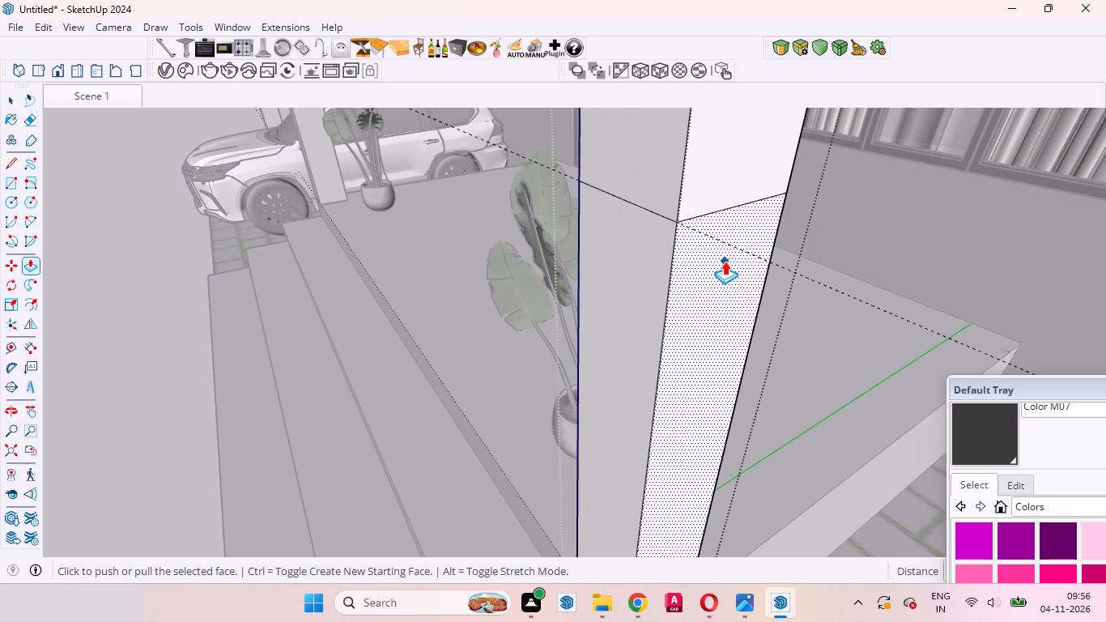
left_click(725, 261)
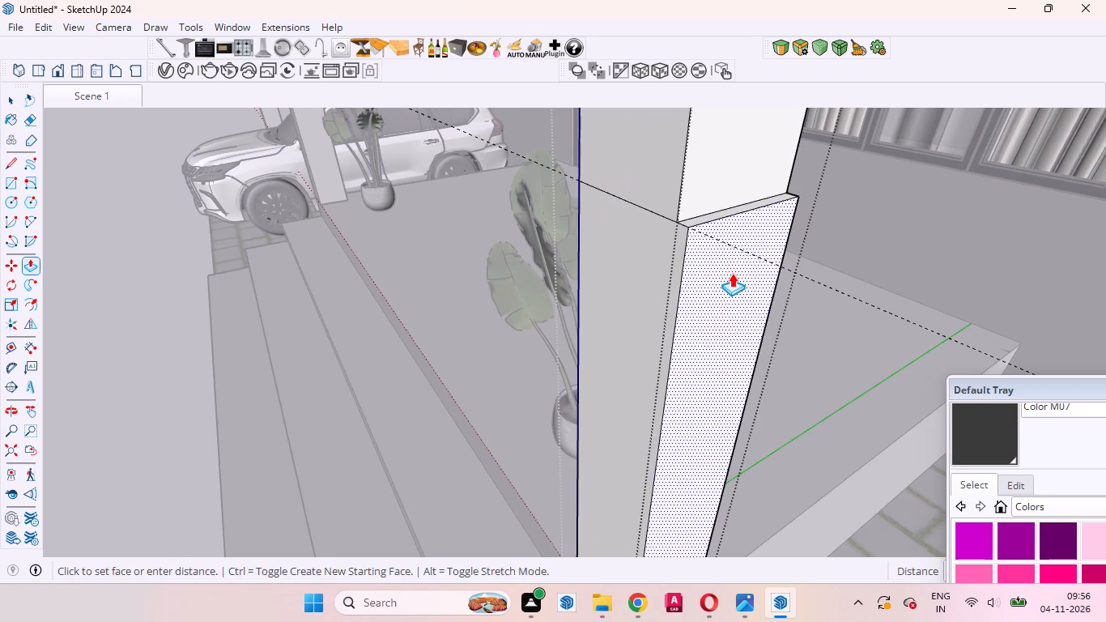
type("12mm")
key("Return")
key("space")
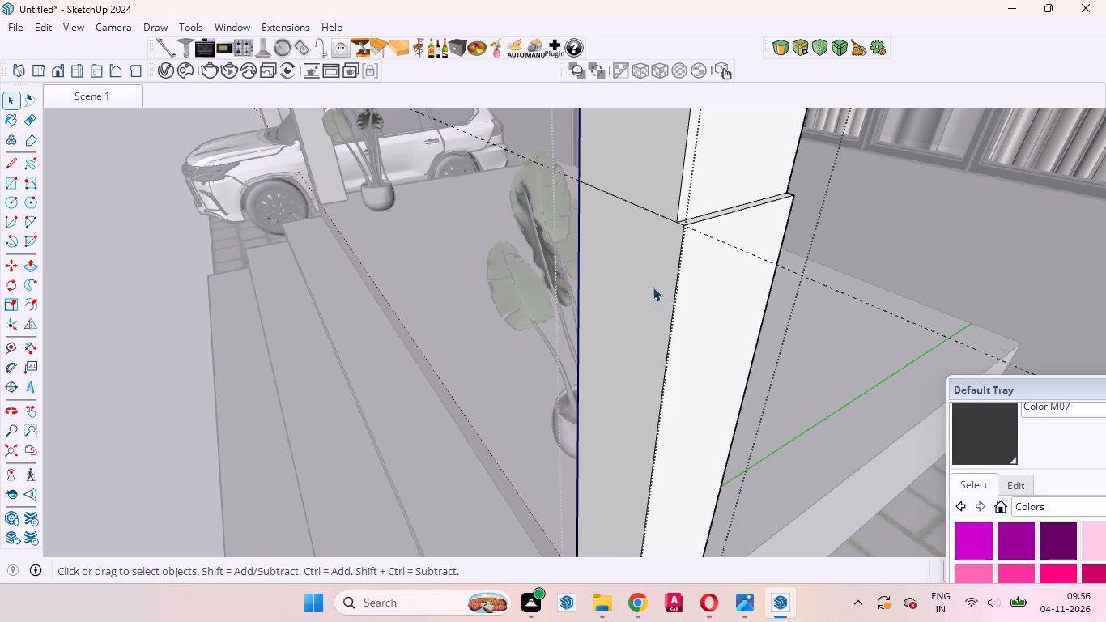
Pull out the column's lower front, car-facing side and back faces by the same 12 mm, and finish editing the column.
key("p")
double_click(656, 283)
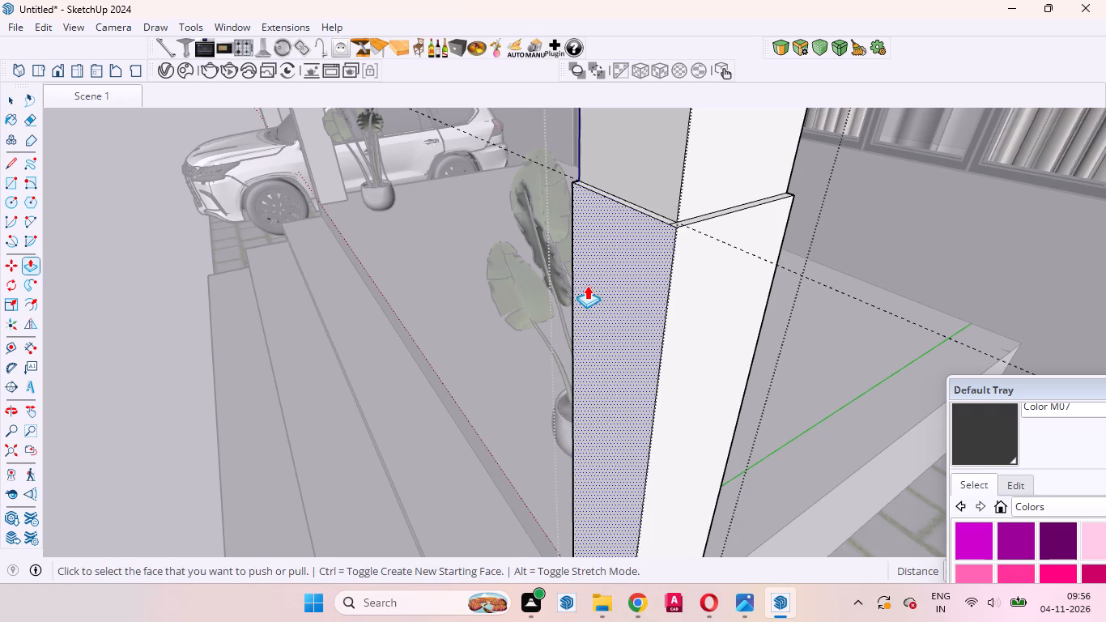
middle_click_drag(585, 290, 992, 279)
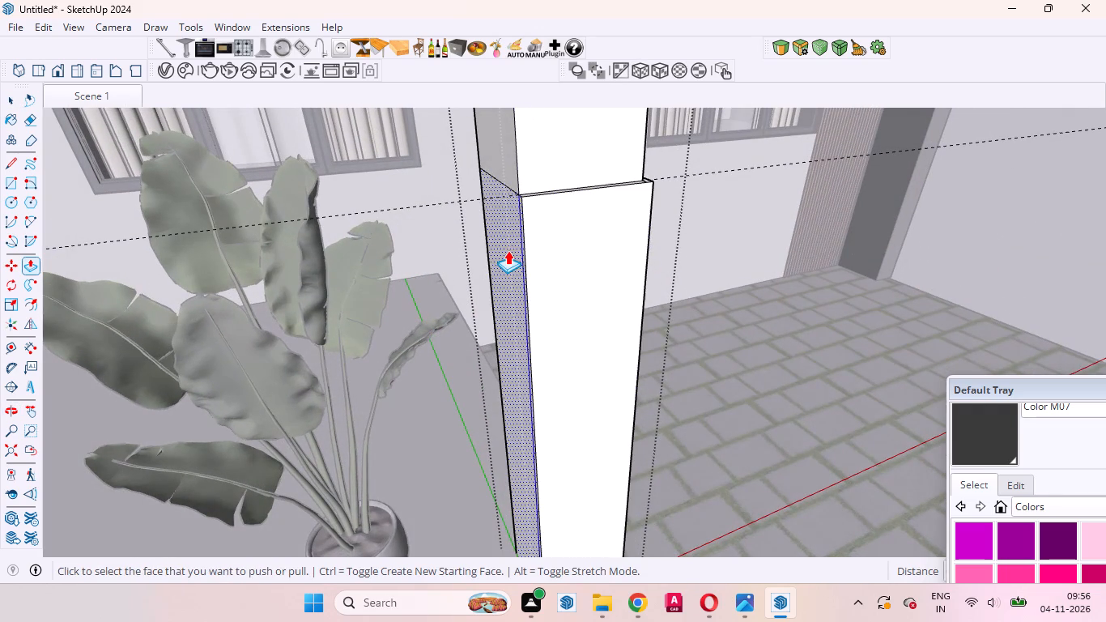
double_click(508, 250)
scroll(536, 207, "up", 5)
middle_click_drag(604, 210, 340, 316)
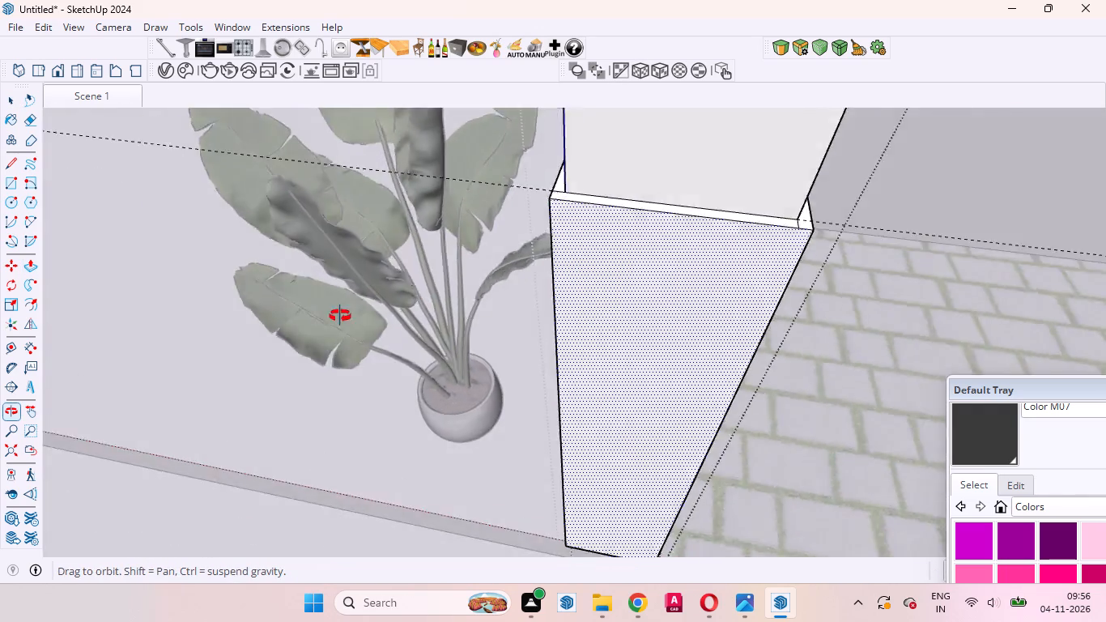
middle_click_drag(340, 316, 187, 256)
scroll(481, 296, "down", 5)
middle_click_drag(709, 305, 539, 356)
scroll(503, 346, "up", 4)
left_click(385, 341)
left_click(385, 341)
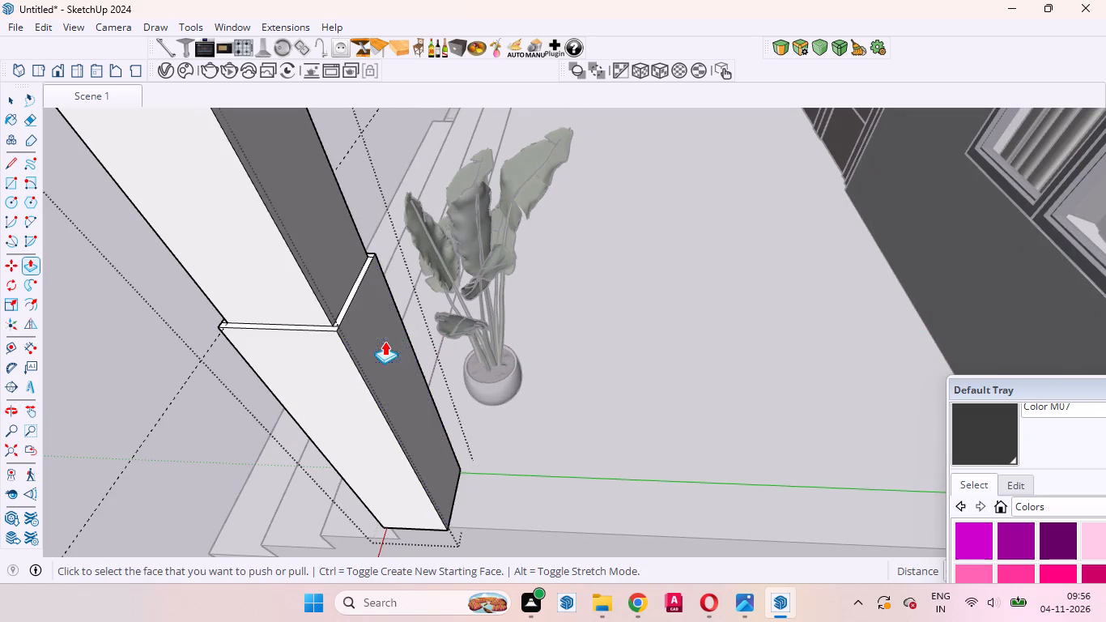
scroll(696, 350, "up", 1)
scroll(696, 350, "down", 3)
middle_click_drag(407, 392, 846, 322)
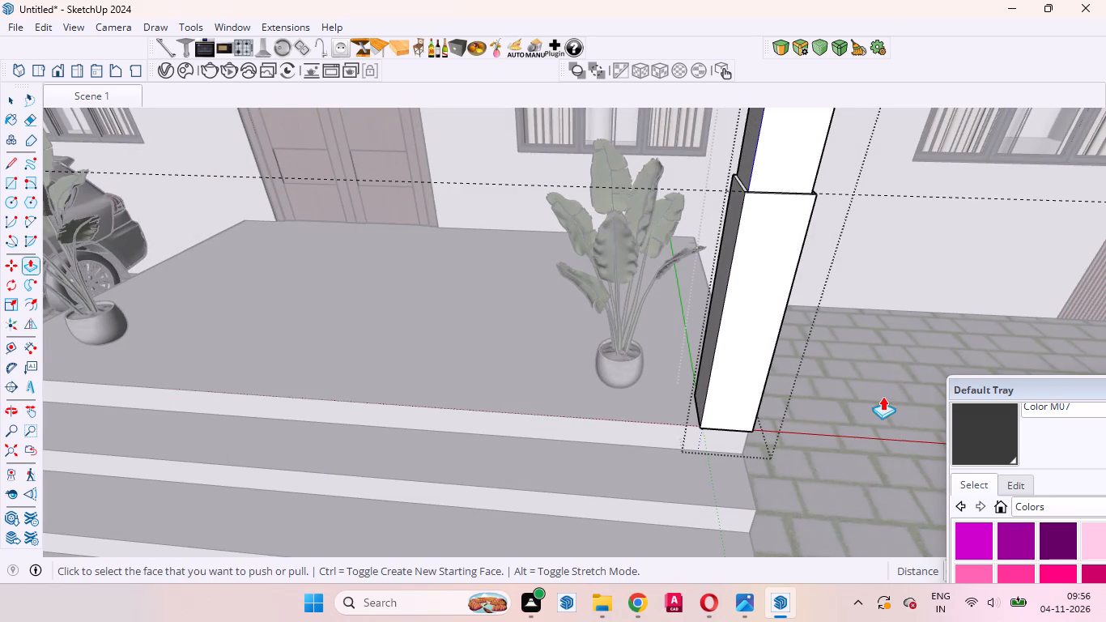
key("space")
scroll(821, 360, "down", 9)
left_click(718, 479)
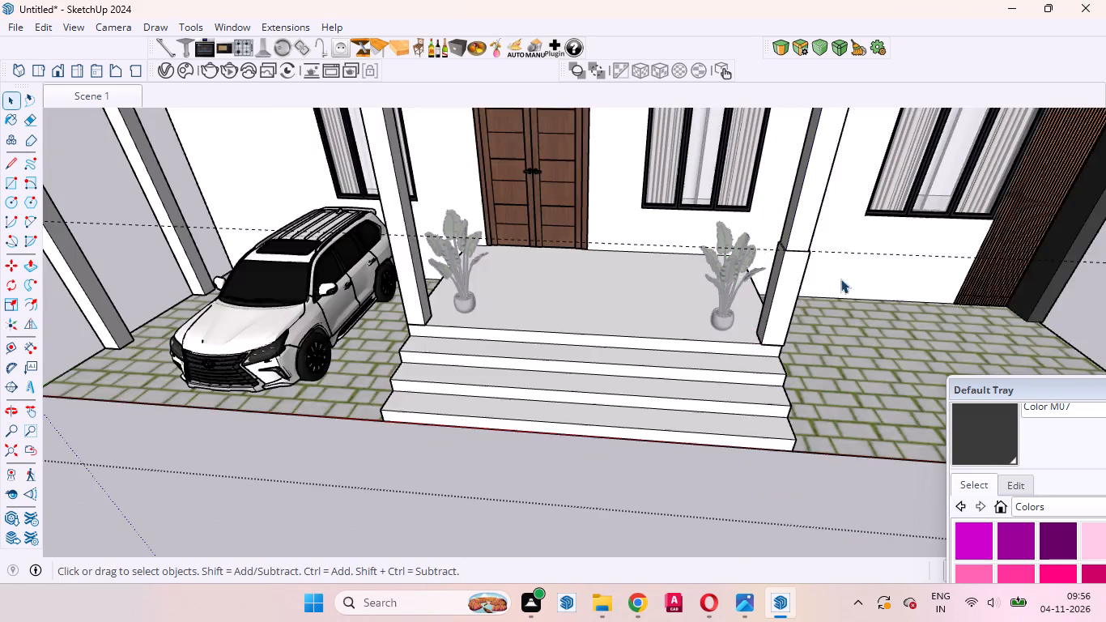
Examine the thickened column base where it meets the porch platform, along with the neighbouring porch columns.
scroll(855, 268, "up", 5)
middle_click_drag(827, 356, 653, 349)
scroll(513, 390, "up", 4)
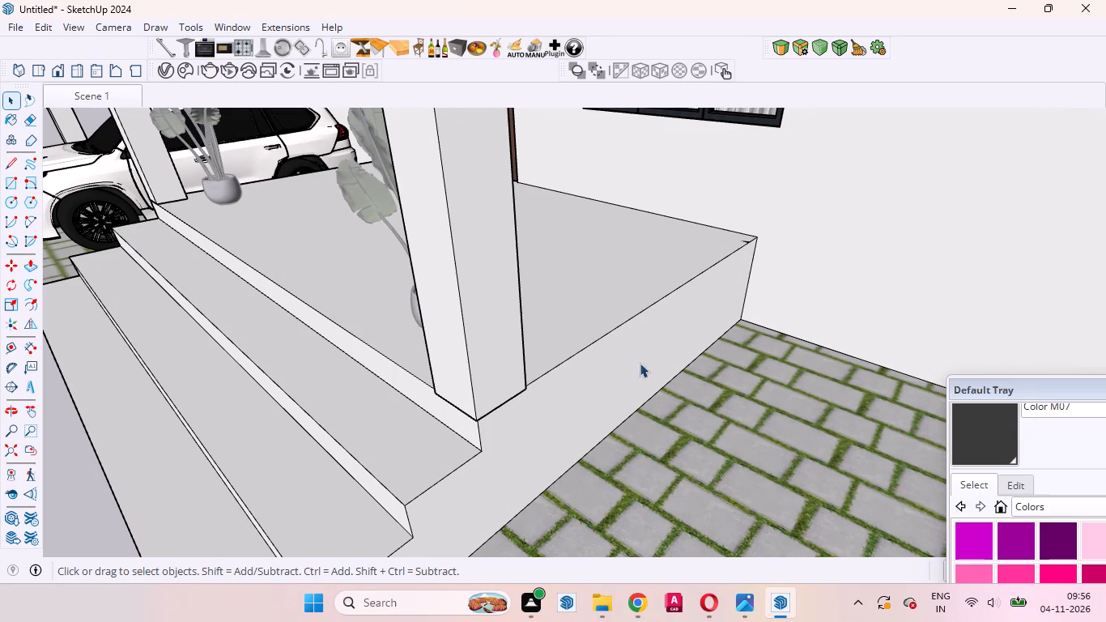
scroll(664, 372, "down", 10)
scroll(411, 256, "up", 9)
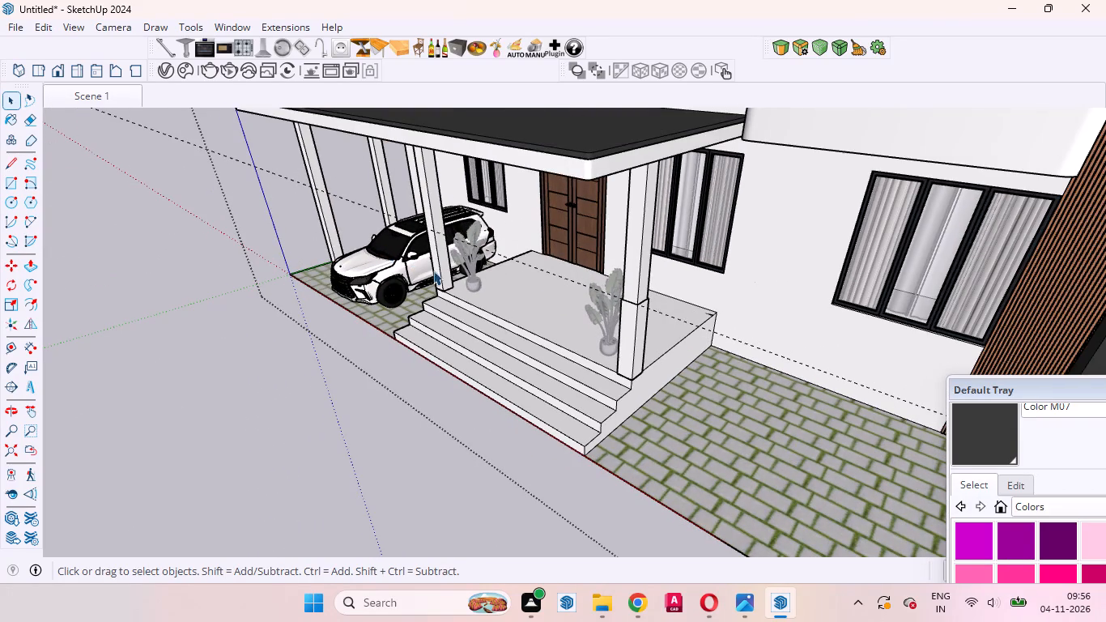
scroll(433, 271, "up", 4)
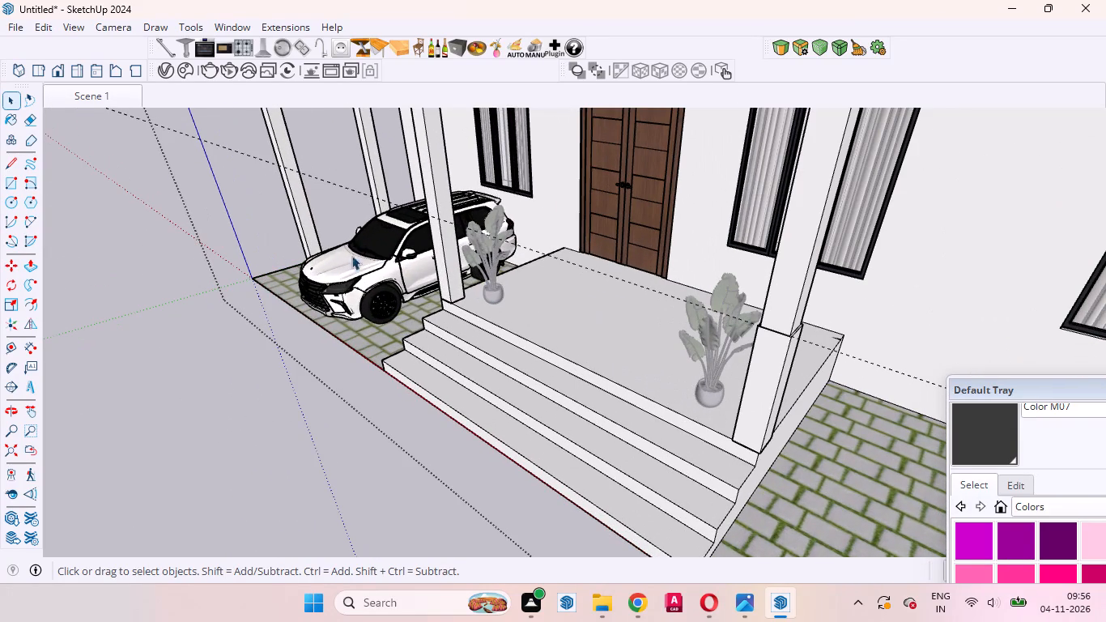
Open the porch column beside the car for editing and draw a dividing line across its front face at the guide's height.
scroll(351, 227, "up", 15)
scroll(465, 190, "down", 1)
scroll(457, 218, "up", 11)
middle_click_drag(462, 226, 483, 229)
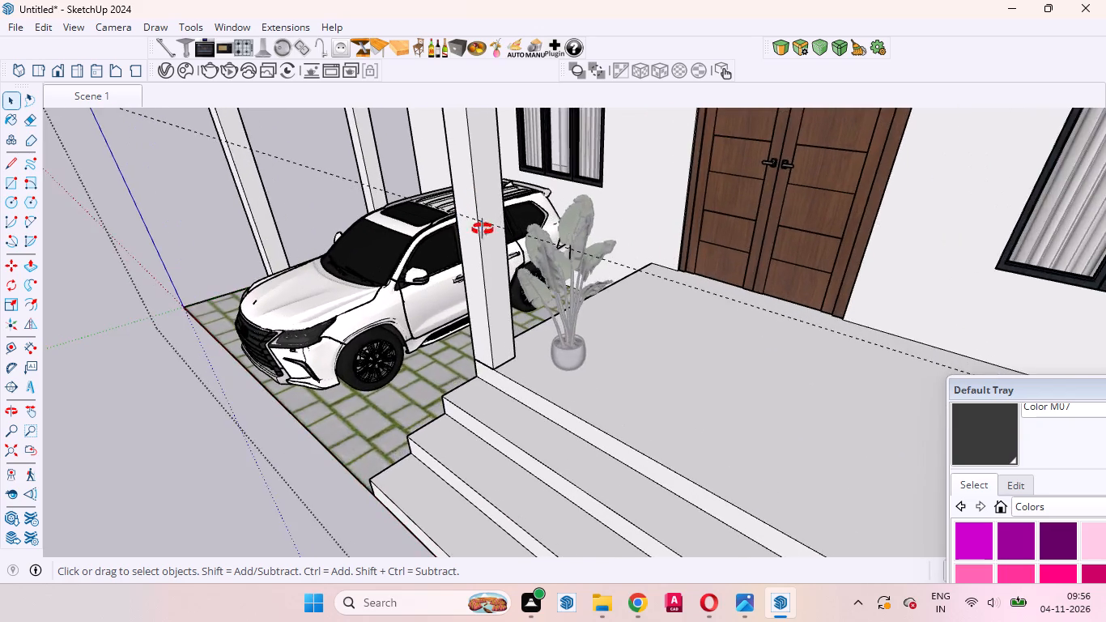
middle_click_drag(483, 229, 675, 199)
scroll(658, 206, "up", 4)
double_click(623, 205)
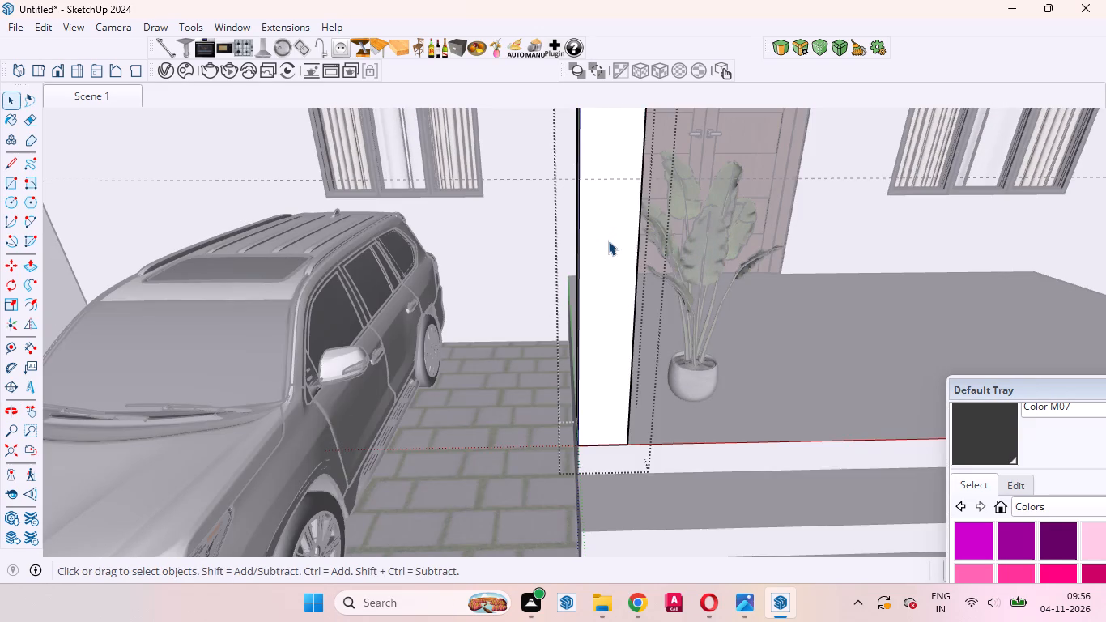
left_click(608, 241)
key("l")
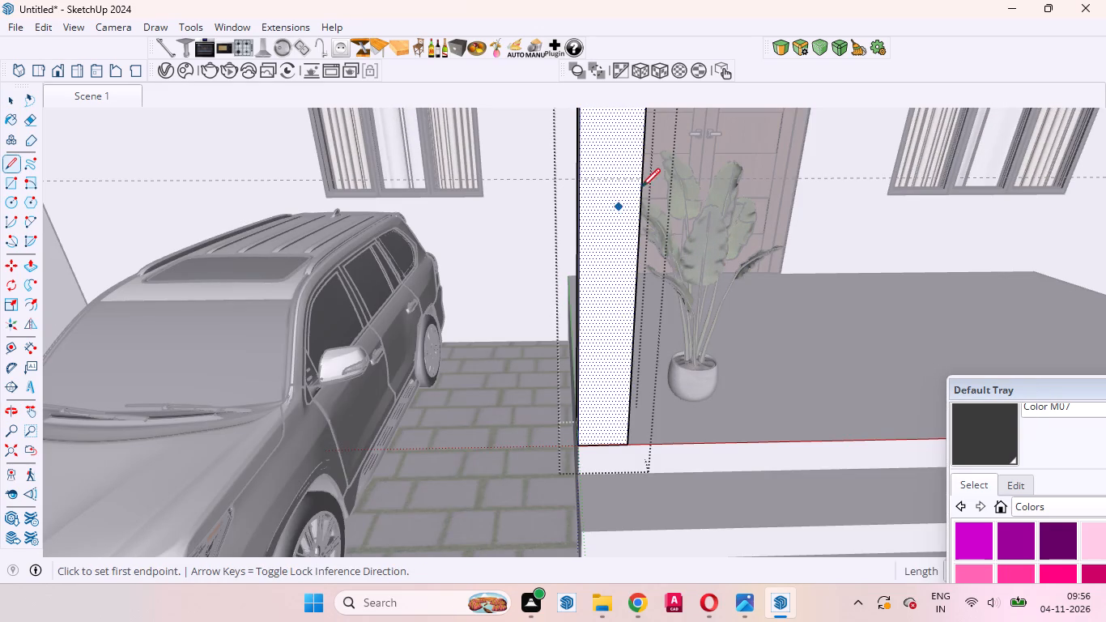
left_click(643, 176)
left_click(581, 181)
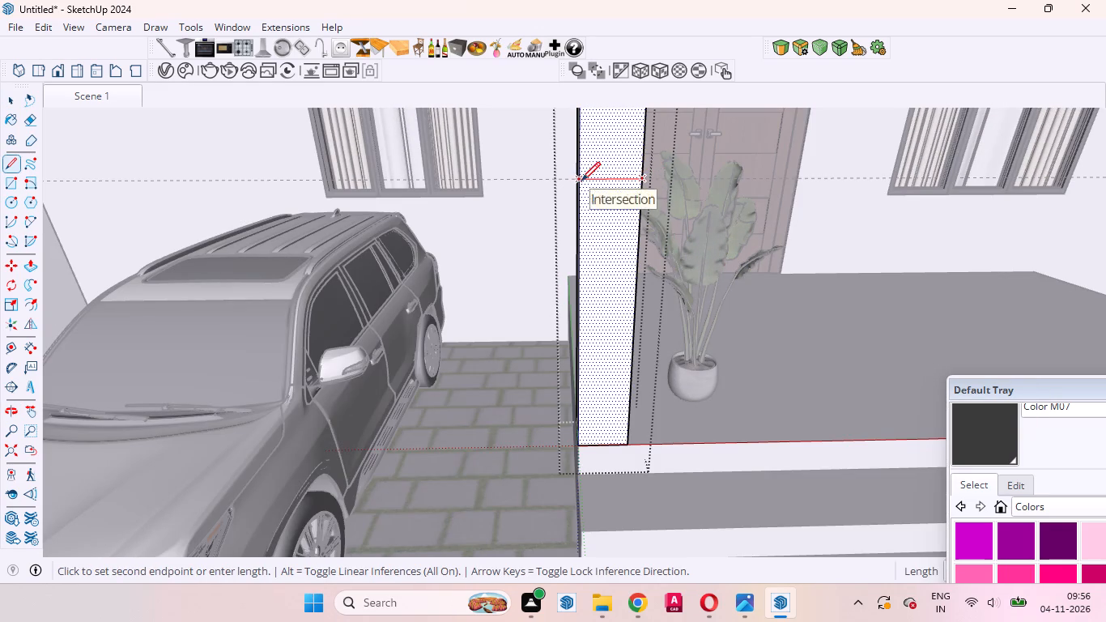
Draw a dividing line across the column's car-facing side, starting from the end of the front line.
middle_click_drag(546, 183, 675, 195)
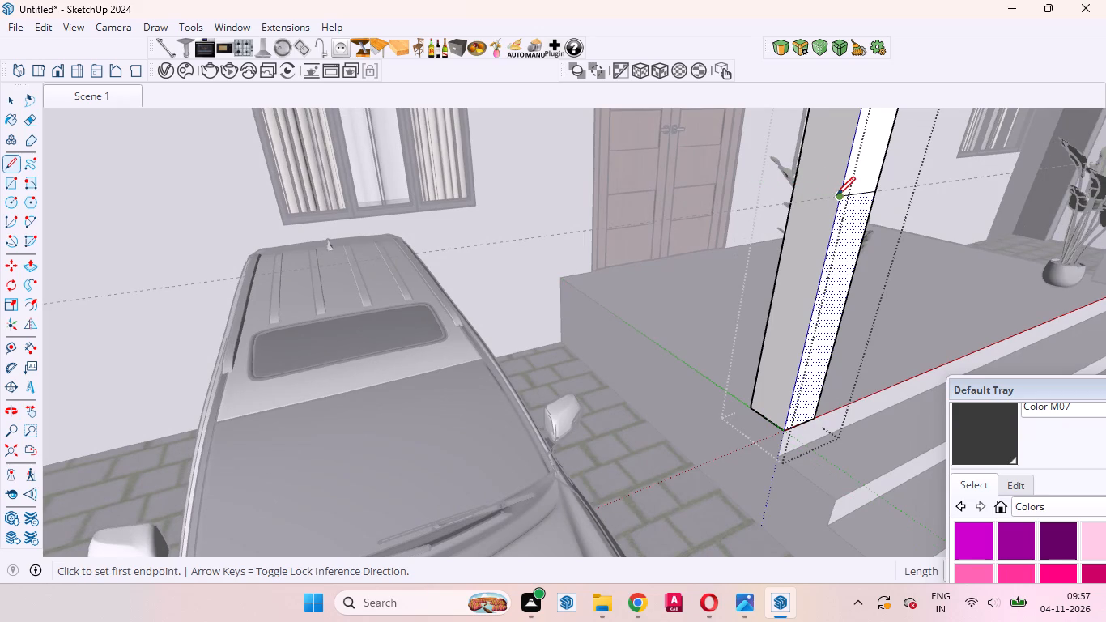
left_click(837, 195)
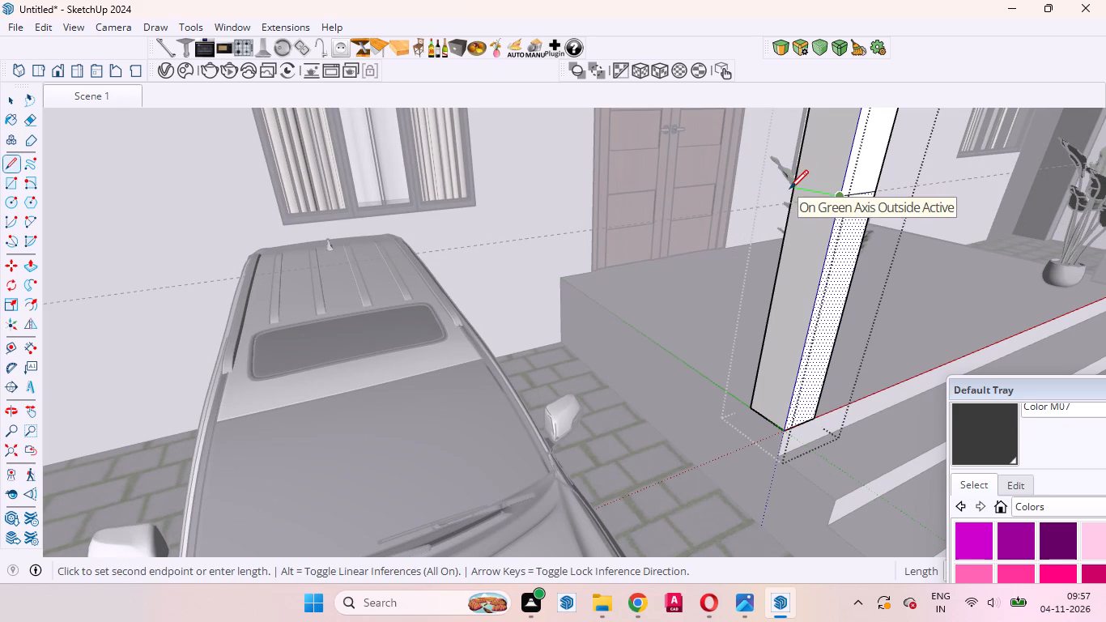
left_click(789, 189)
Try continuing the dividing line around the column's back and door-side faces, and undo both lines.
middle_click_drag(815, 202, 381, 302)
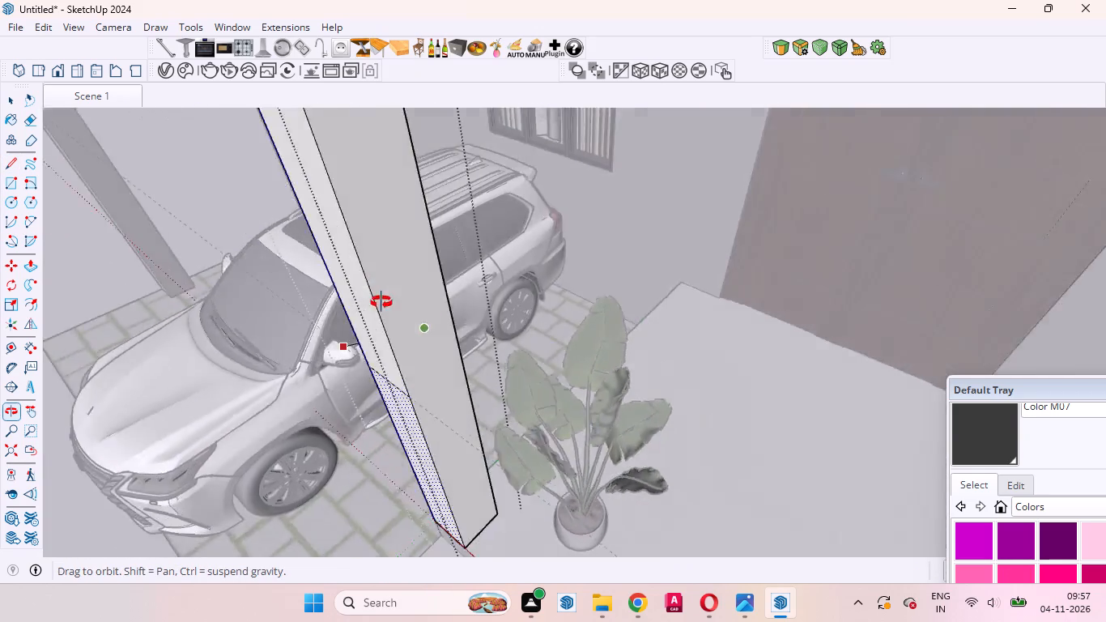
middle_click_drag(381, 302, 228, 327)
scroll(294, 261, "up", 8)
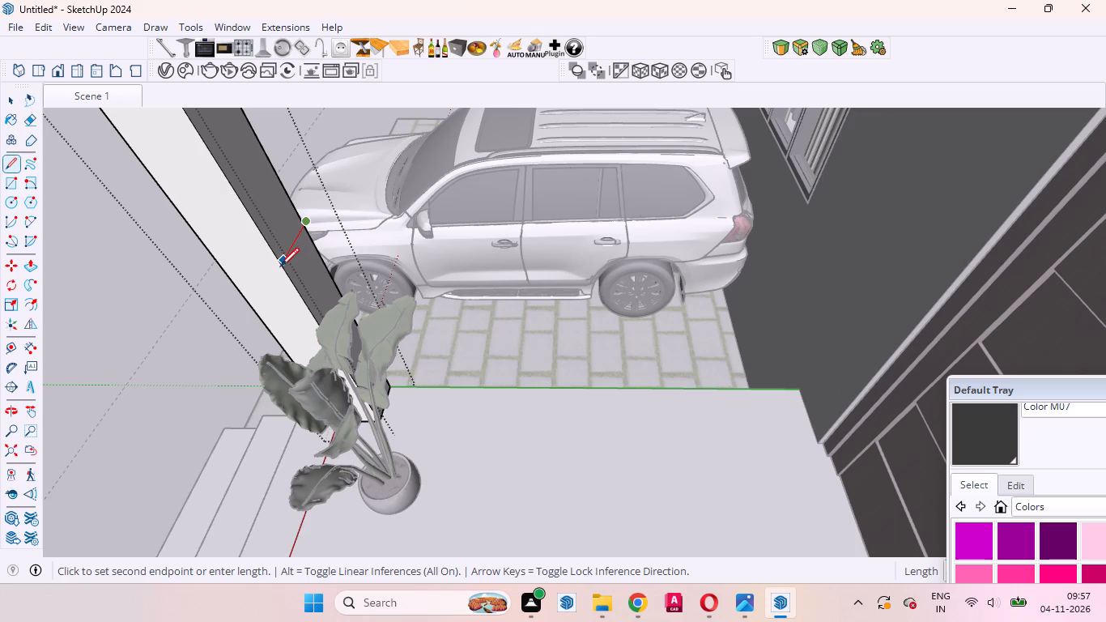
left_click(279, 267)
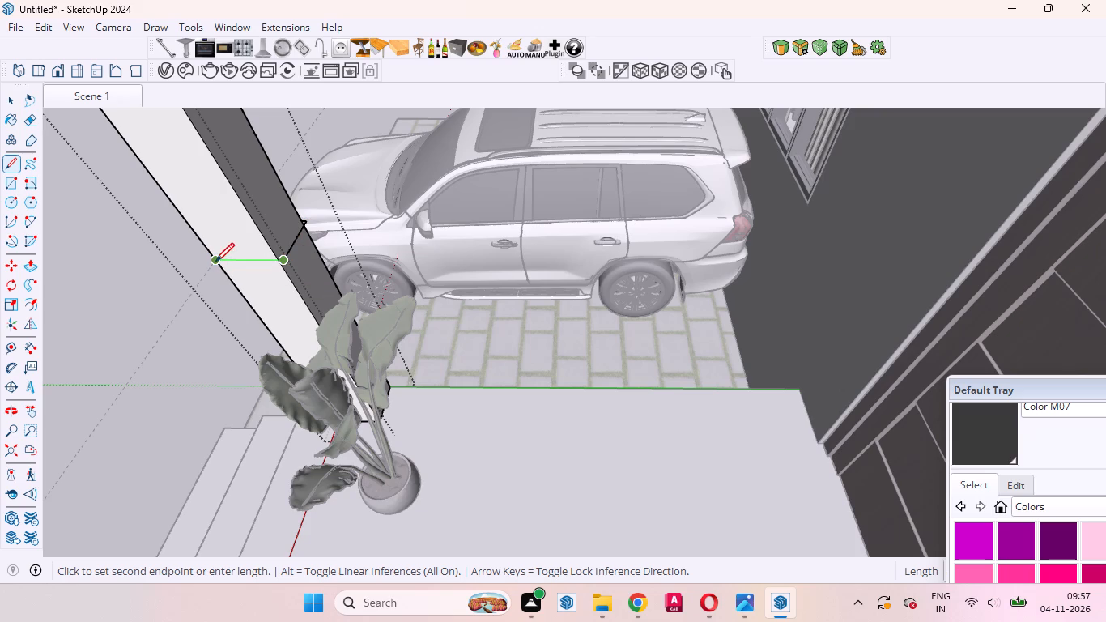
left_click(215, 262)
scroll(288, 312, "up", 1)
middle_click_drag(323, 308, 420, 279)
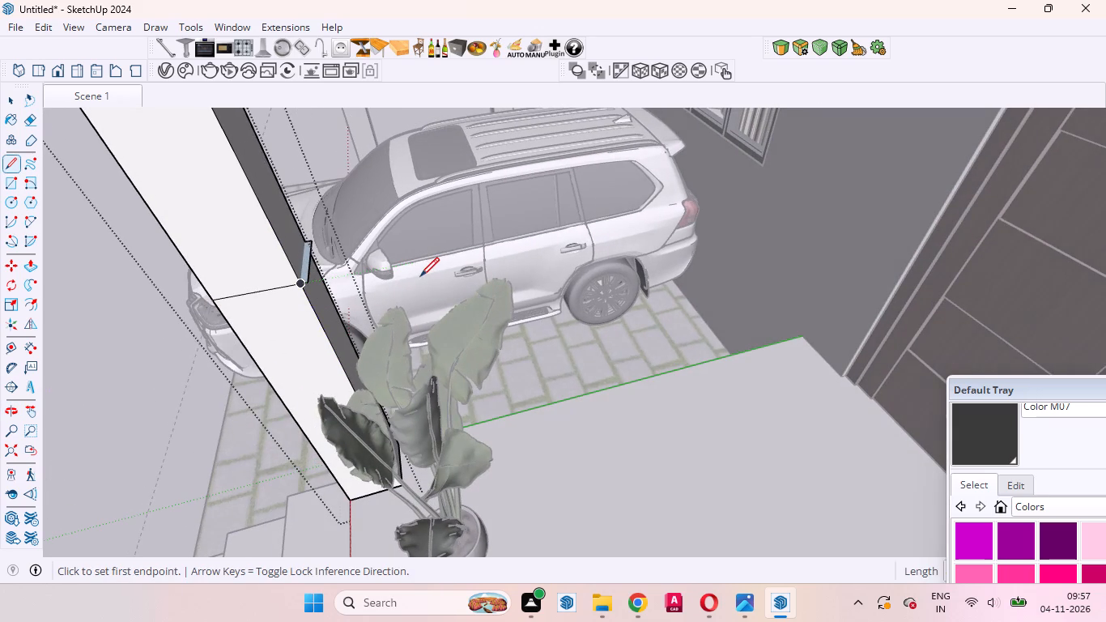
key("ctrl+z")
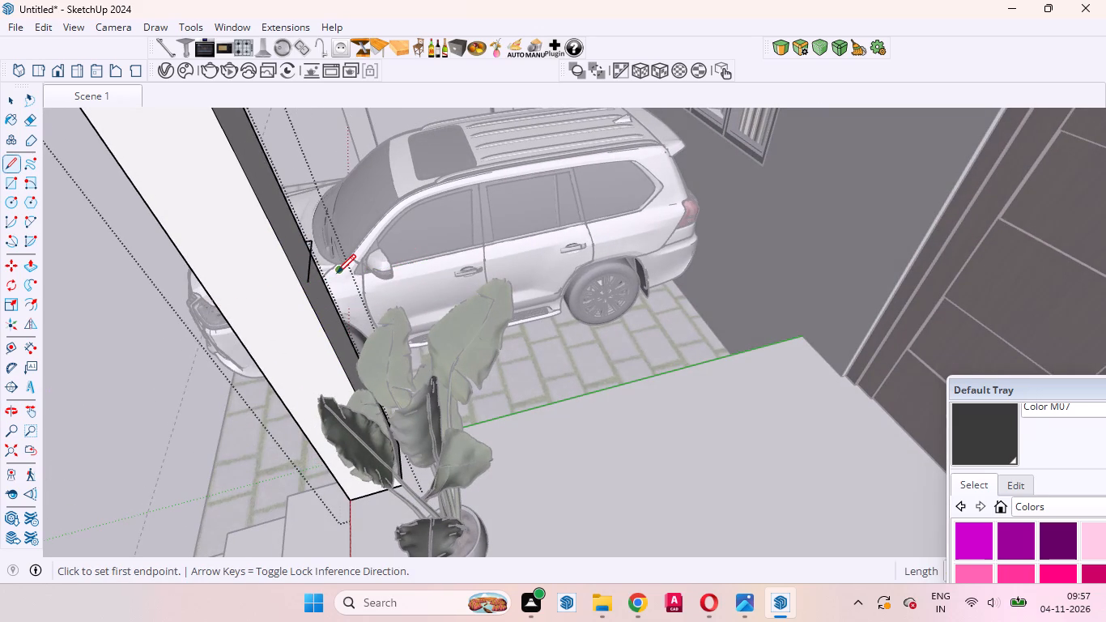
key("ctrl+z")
Draw a dividing line across the column's door-side face, from the front line's end to the back edge.
middle_click_drag(307, 295, 525, 148)
scroll(525, 148, "up", 1)
scroll(521, 151, "down", 1)
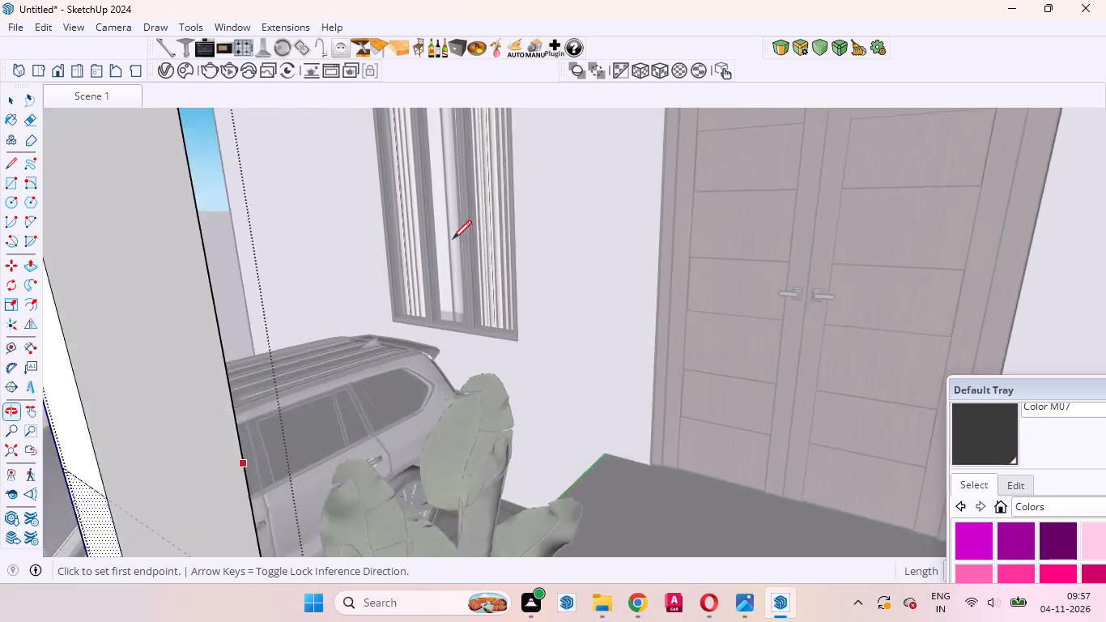
left_click(220, 405)
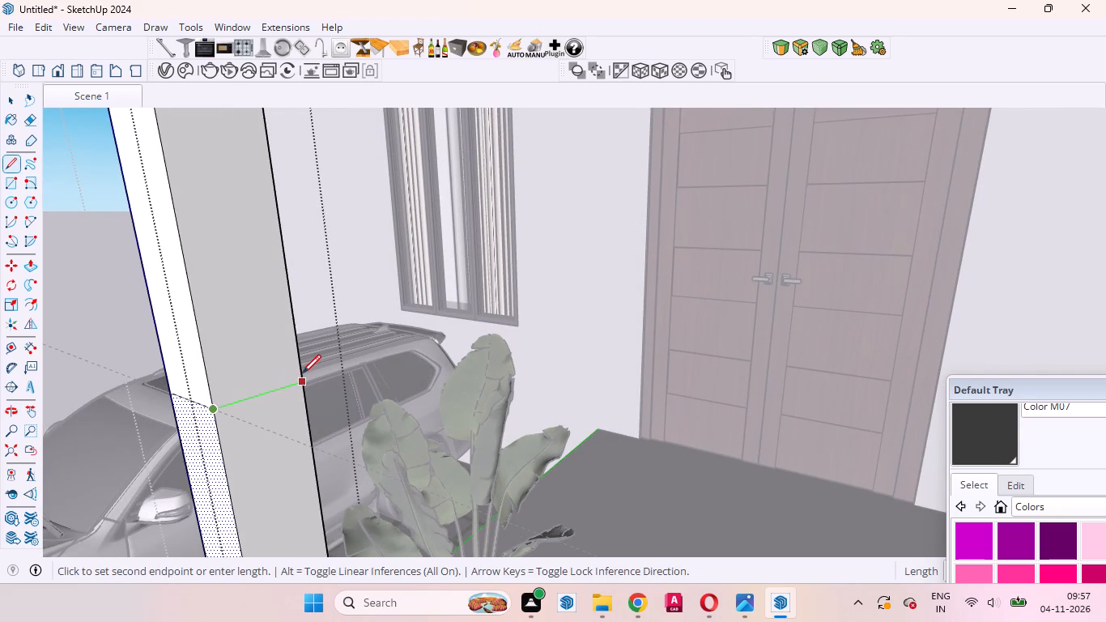
left_click(306, 373)
Draw the last dividing line across the column's back face, joining the ends of the two side lines.
middle_click_drag(303, 385, 0, 436)
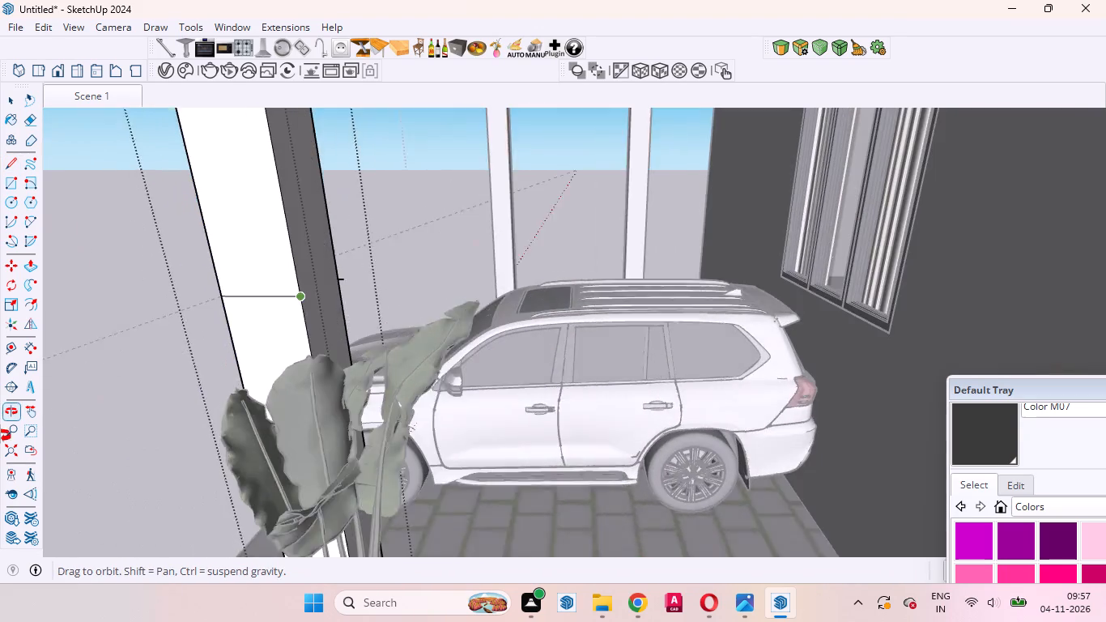
middle_click_drag(0, 436, 6, 430)
scroll(338, 277, "up", 9)
middle_click_drag(271, 314, 159, 330)
scroll(170, 319, "up", 1)
left_click(287, 256)
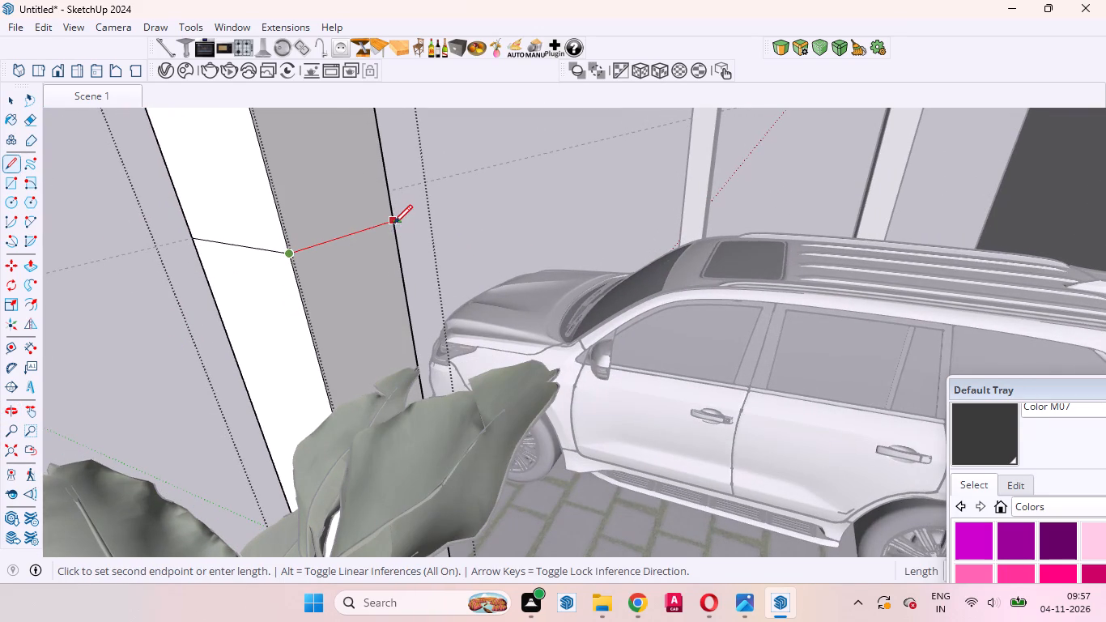
left_click(393, 223)
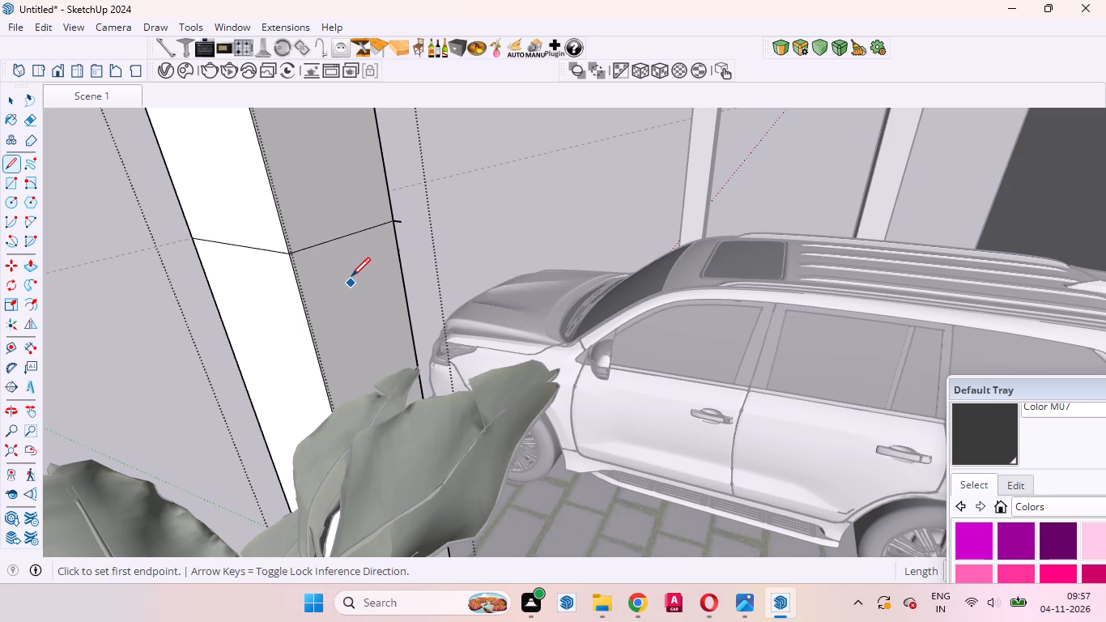
Push/Pull the lower parts of the column's back, door-side and front faces outward by the same 12 mm.
key("space")
left_click(359, 282)
key("p")
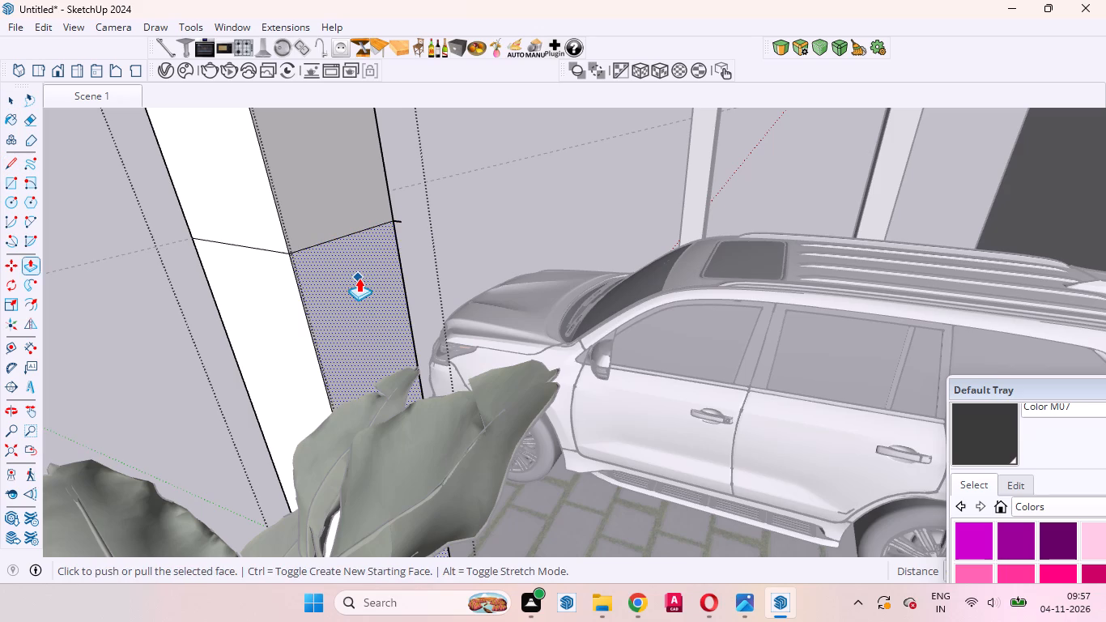
double_click(359, 278)
double_click(283, 313)
middle_click_drag(270, 343, 376, 347)
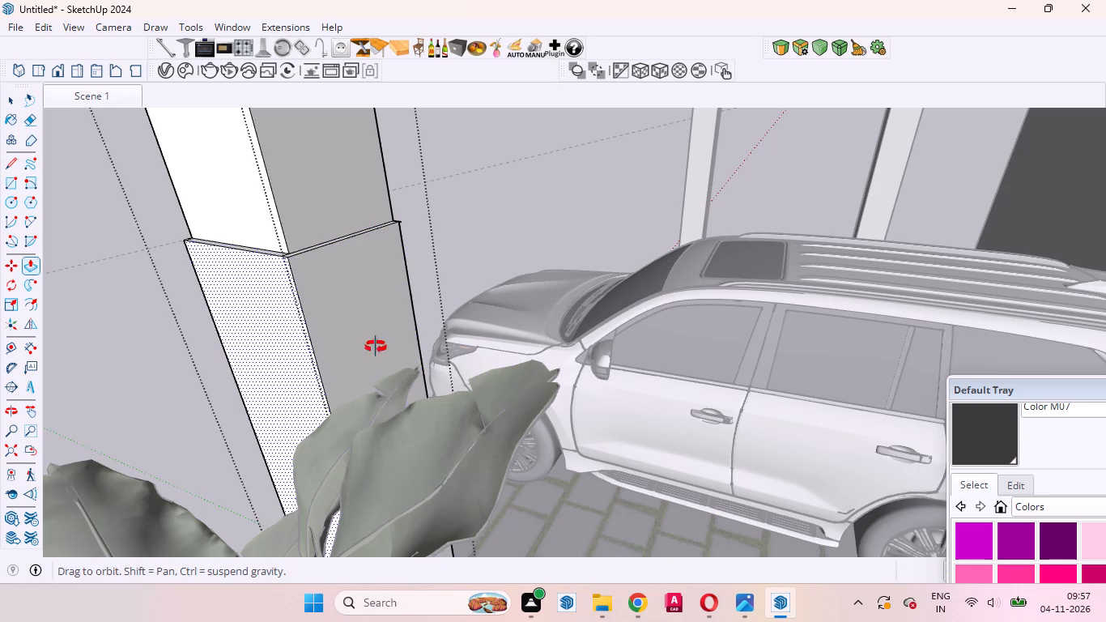
middle_click_drag(376, 347, 840, 296)
scroll(805, 234, "down", 7)
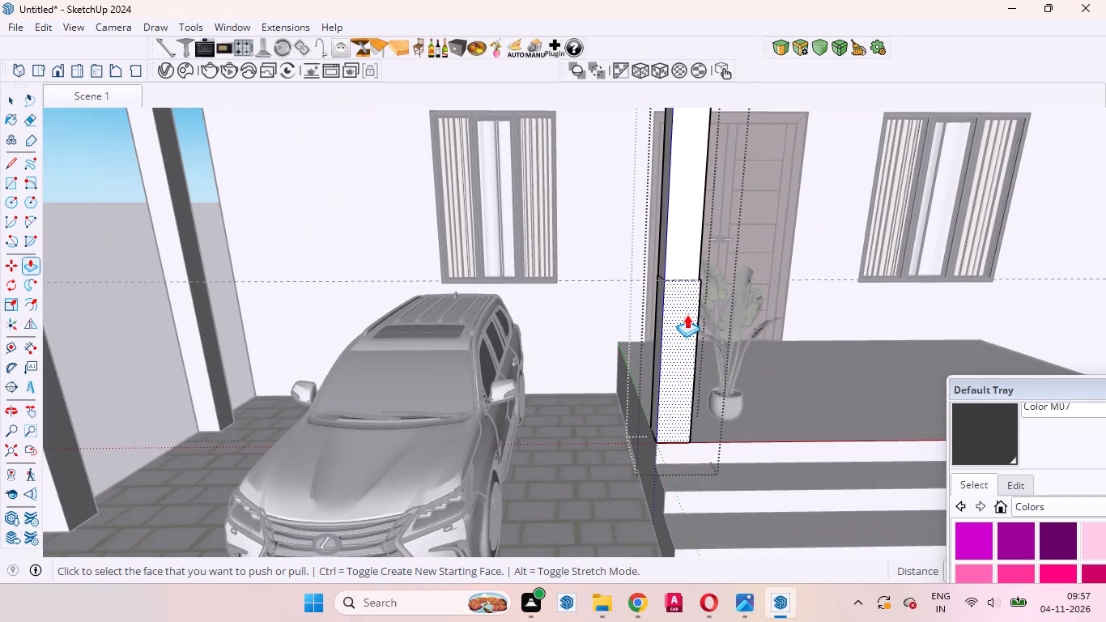
double_click(687, 314)
Pull out the lower part of the column's car-facing side by the same 12 mm and finish editing the column.
scroll(664, 298, "up", 10)
middle_click_drag(637, 305, 734, 343)
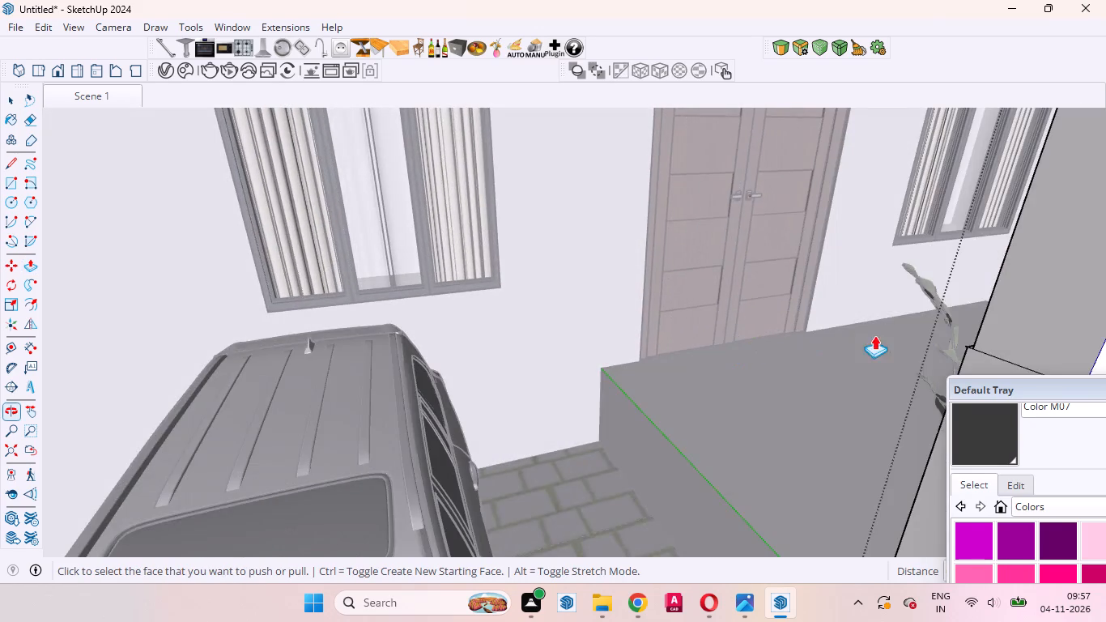
scroll(670, 273, "down", 5)
scroll(784, 303, "up", 13)
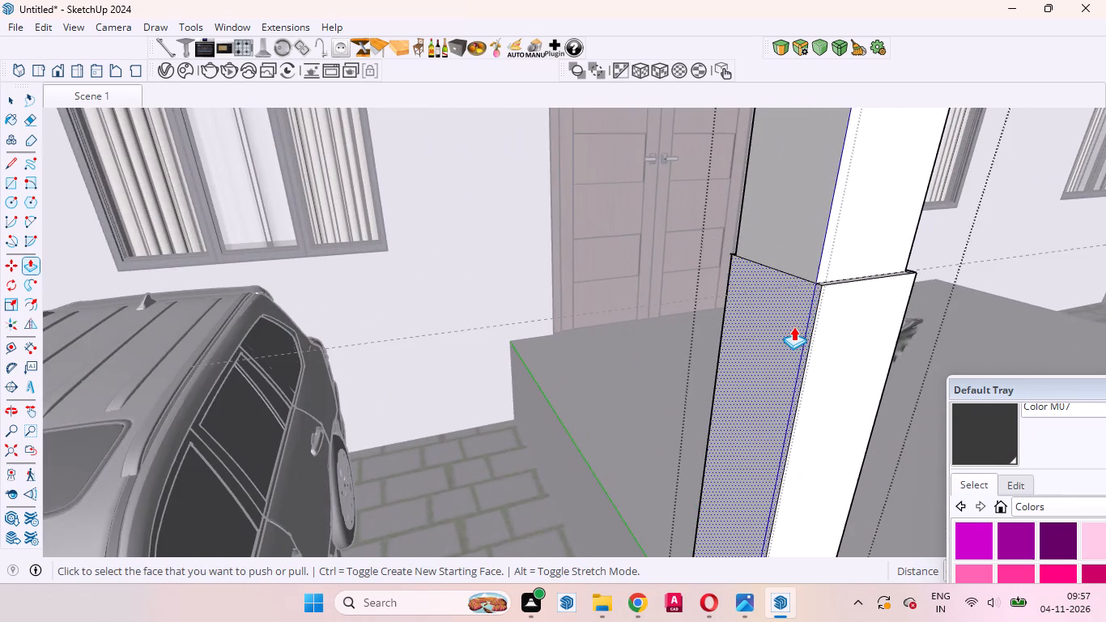
scroll(793, 326, "up", 10)
double_click(793, 326)
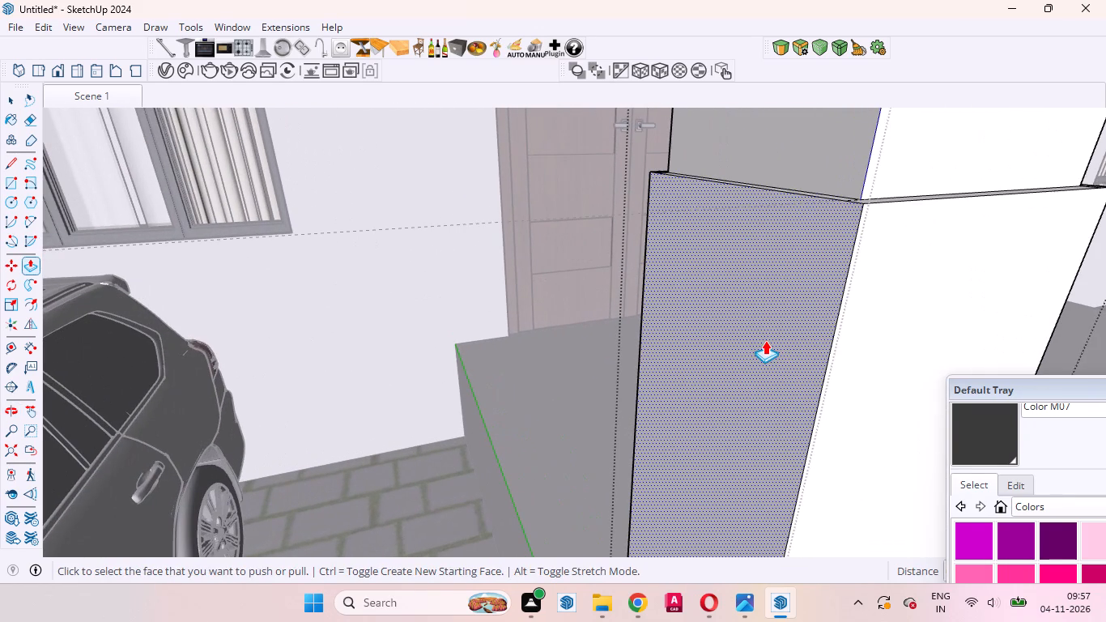
key("space")
scroll(638, 321, "down", 20)
scroll(638, 321, "down", 5)
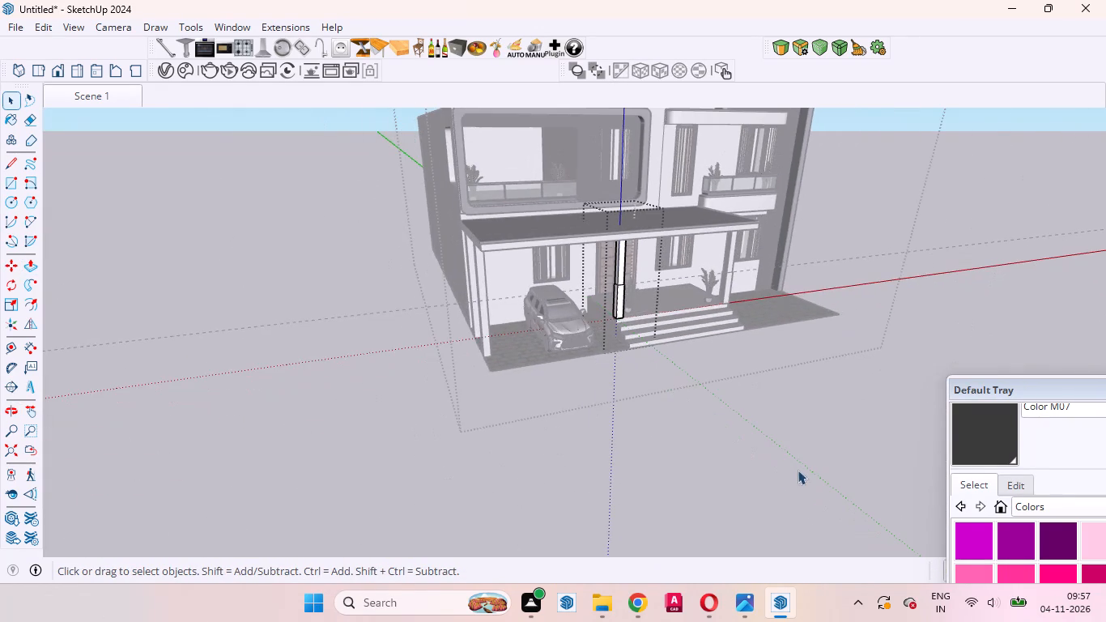
left_click(798, 469)
left_click(777, 462)
Move the porch column at the far end from the car back along the green axis, flush with the platform's front edge.
scroll(742, 271, "up", 4)
middle_click_drag(738, 334, 555, 361)
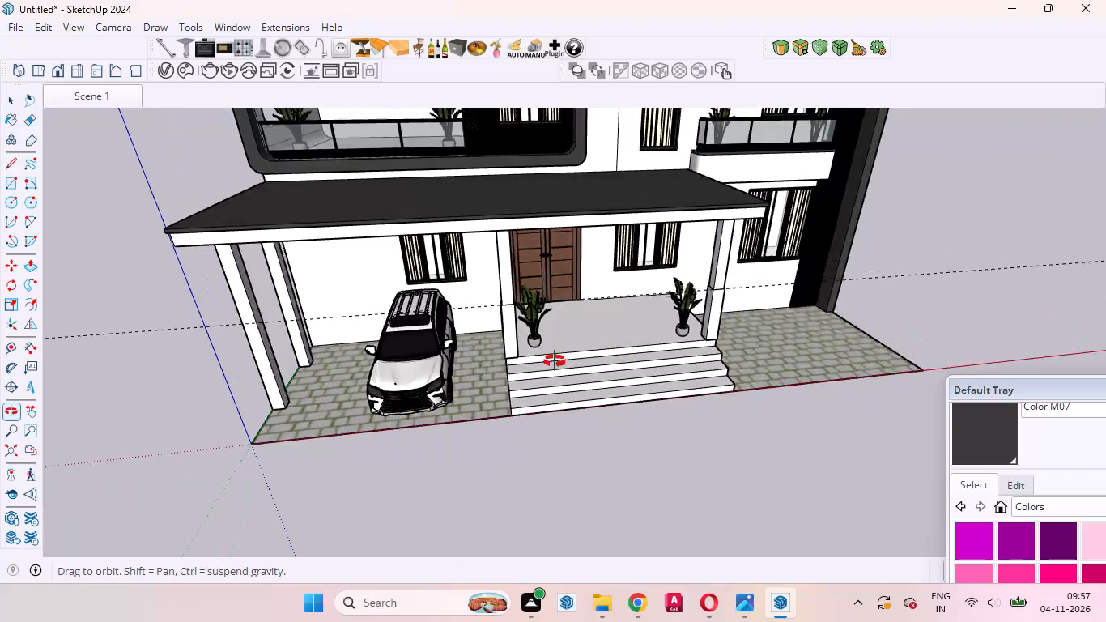
middle_click_drag(555, 361, 330, 354)
scroll(437, 339, "up", 16)
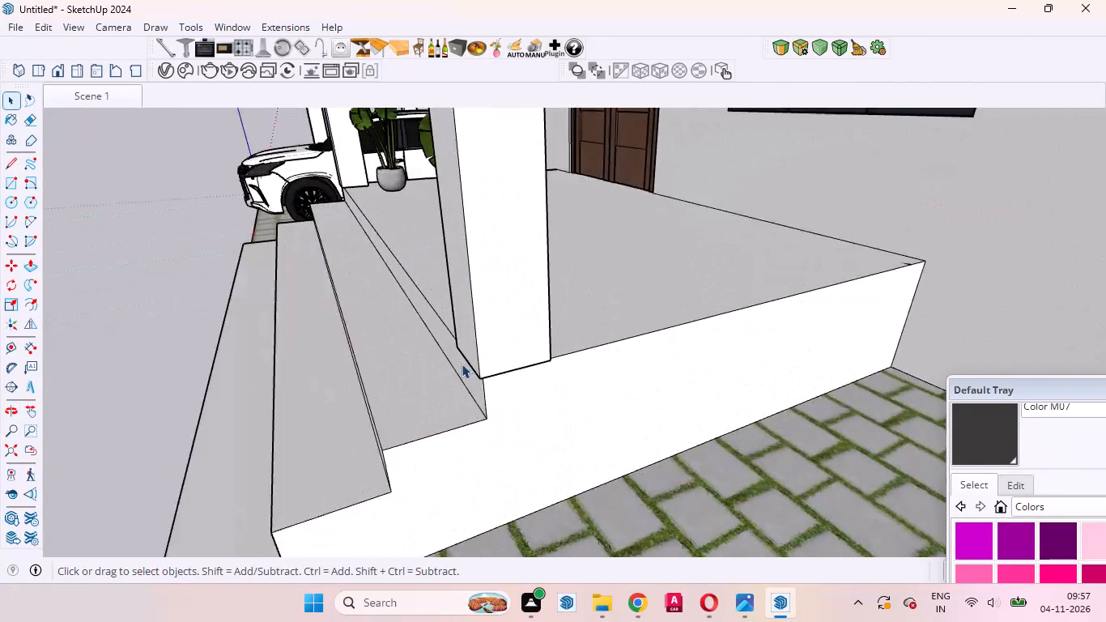
scroll(462, 364, "up", 14)
middle_click_drag(509, 413, 452, 296)
left_click(572, 317)
scroll(509, 383, "up", 4)
scroll(506, 362, "down", 5)
double_click(540, 316)
left_click(593, 236)
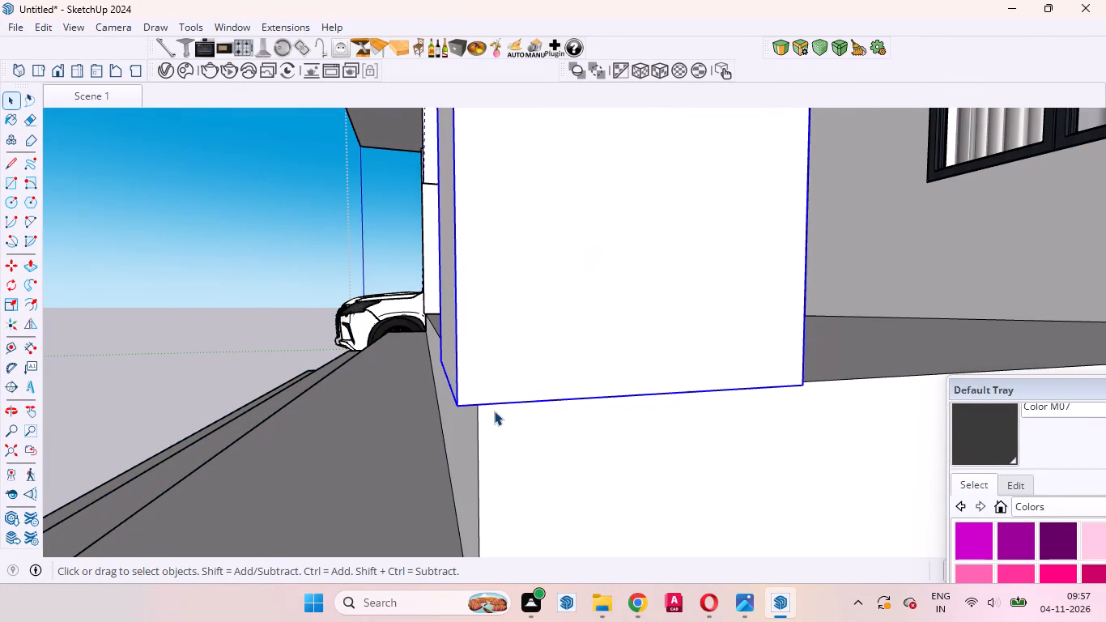
scroll(491, 411, "up", 3)
key("m")
scroll(474, 416, "up", 4)
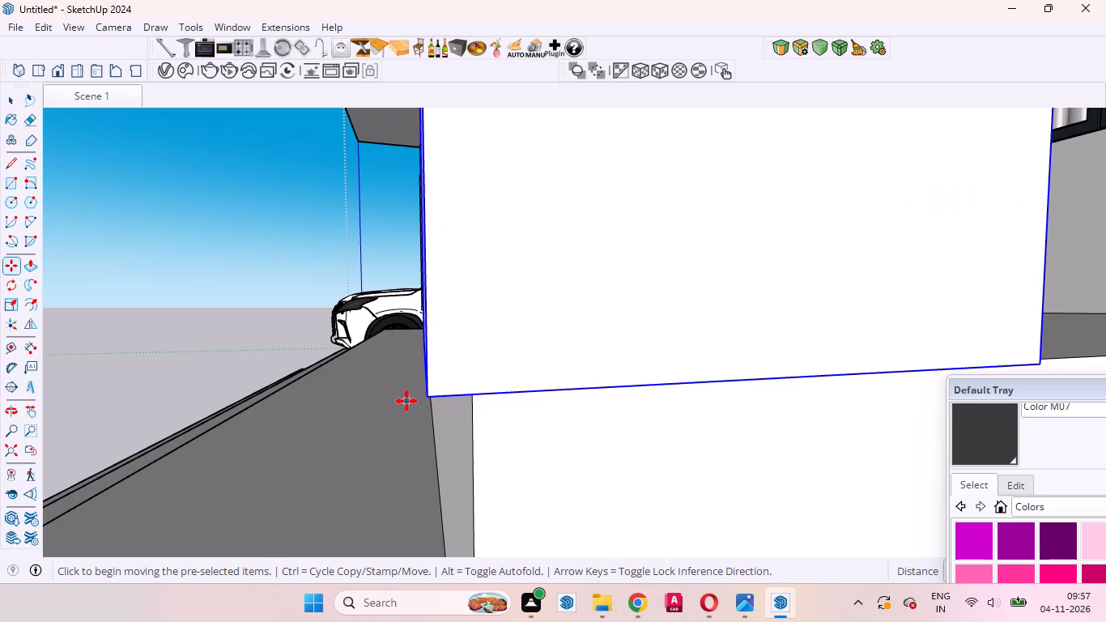
left_click(430, 395)
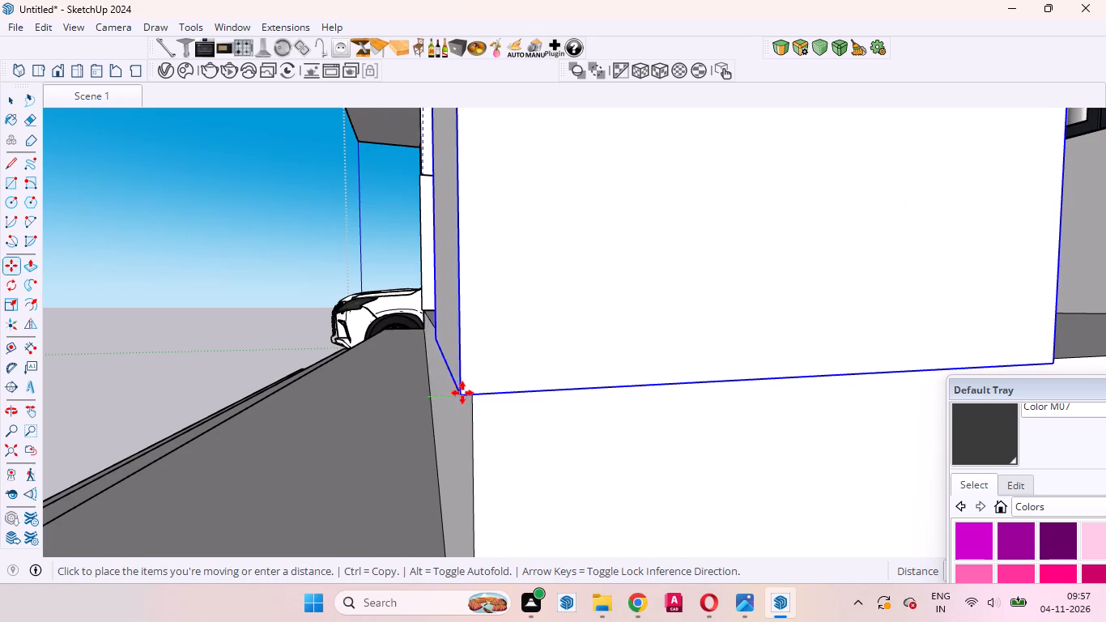
left_click(474, 393)
scroll(345, 266, "down", 1)
key("space")
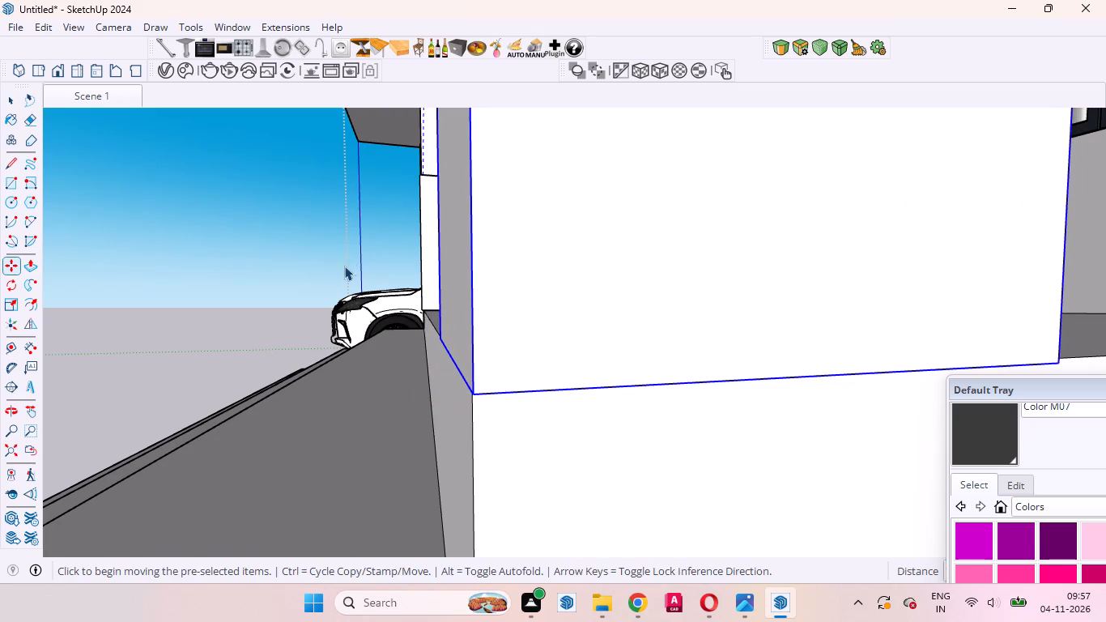
left_click(280, 259)
Move the same column sideways so its front bottom corner meets the platform's outer front corner.
middle_click_drag(287, 280, 419, 312)
scroll(415, 278, "up", 5)
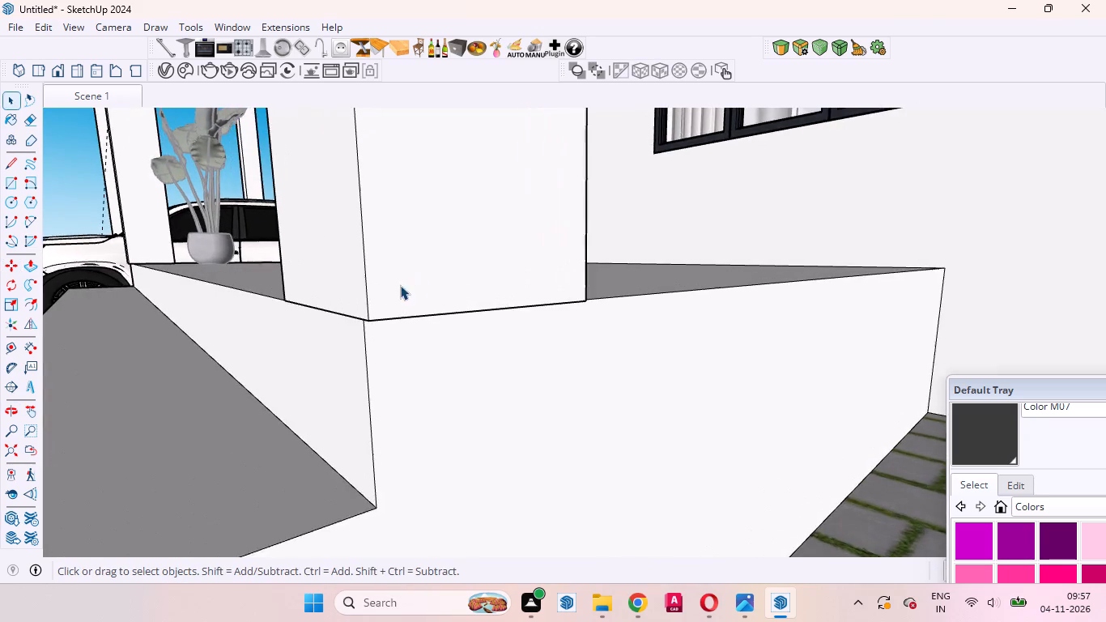
scroll(400, 285, "up", 11)
middle_click_drag(346, 369, 572, 336)
left_click(347, 249)
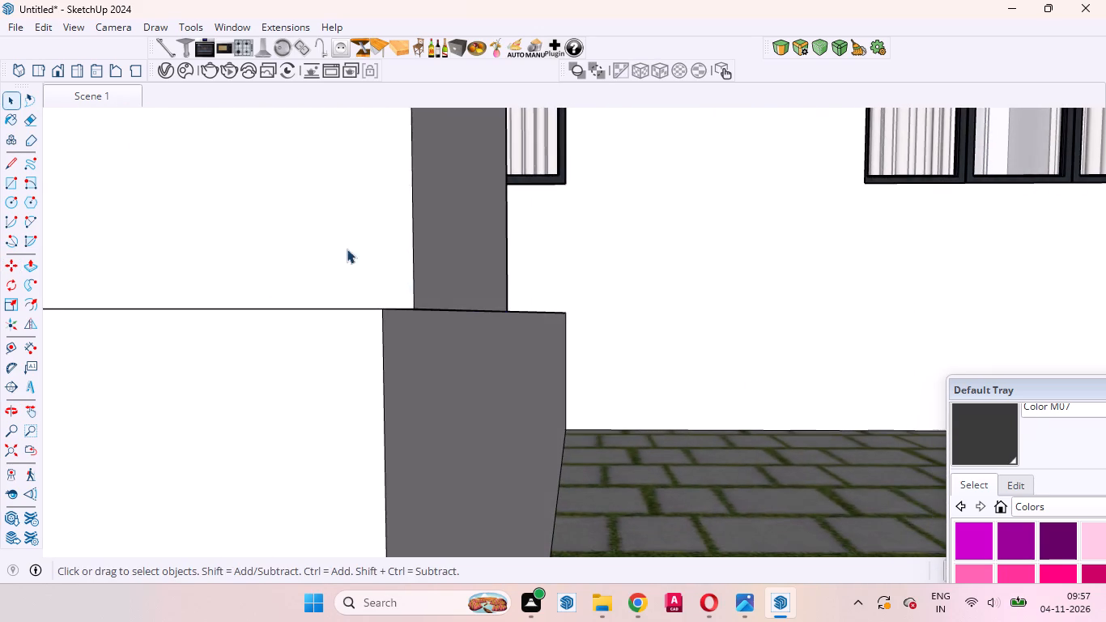
key("m")
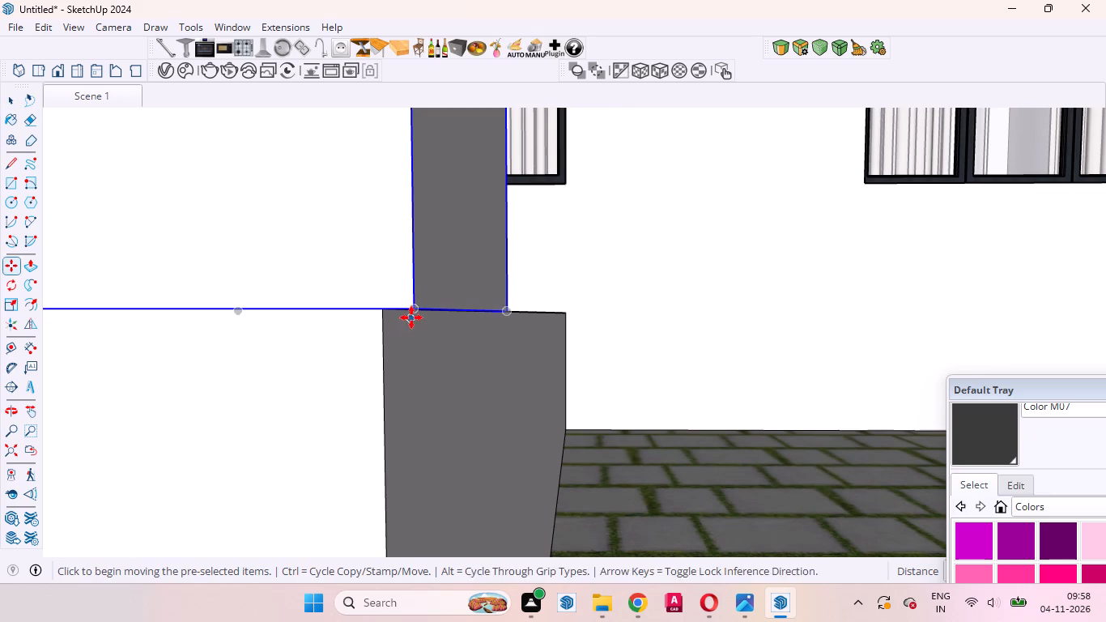
left_click(413, 305)
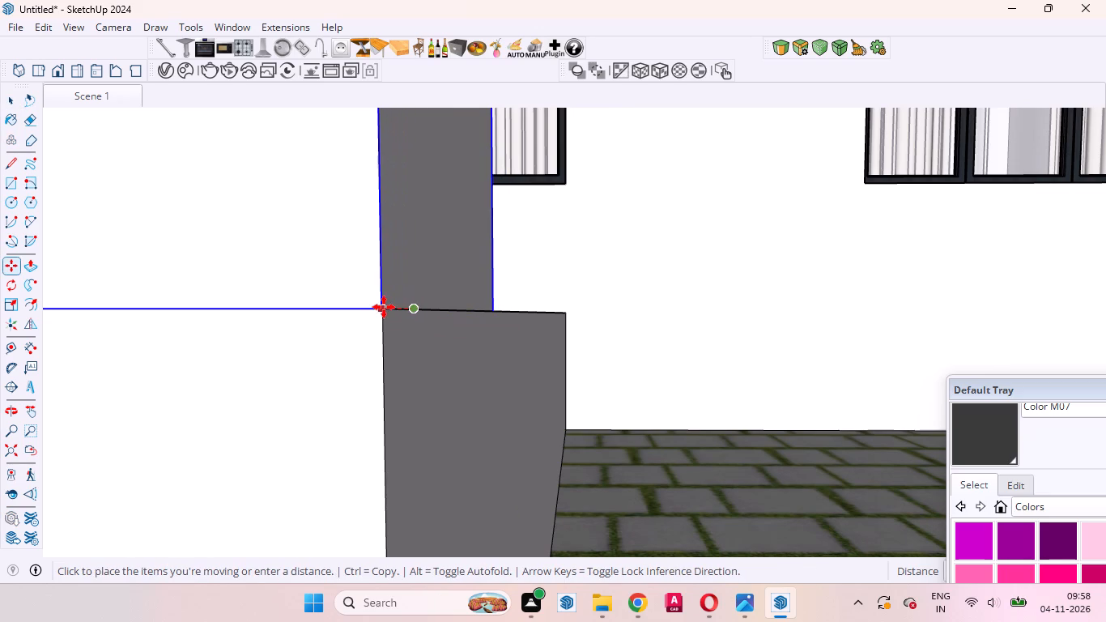
left_click(384, 307)
key("space")
scroll(679, 392, "down", 12)
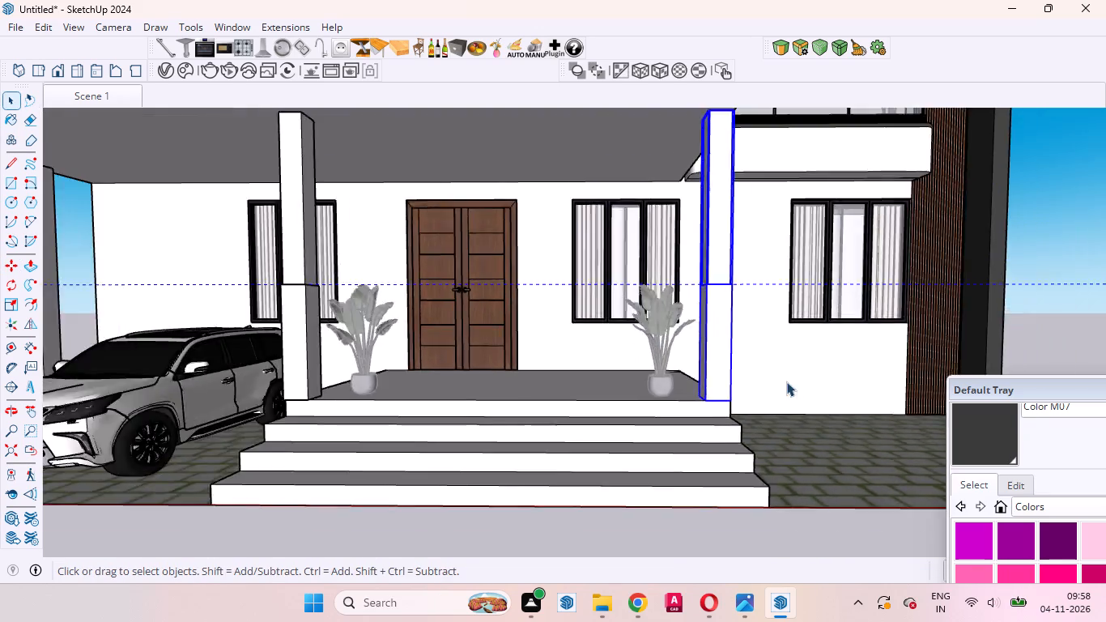
scroll(786, 381, "down", 8)
scroll(571, 308, "up", 10)
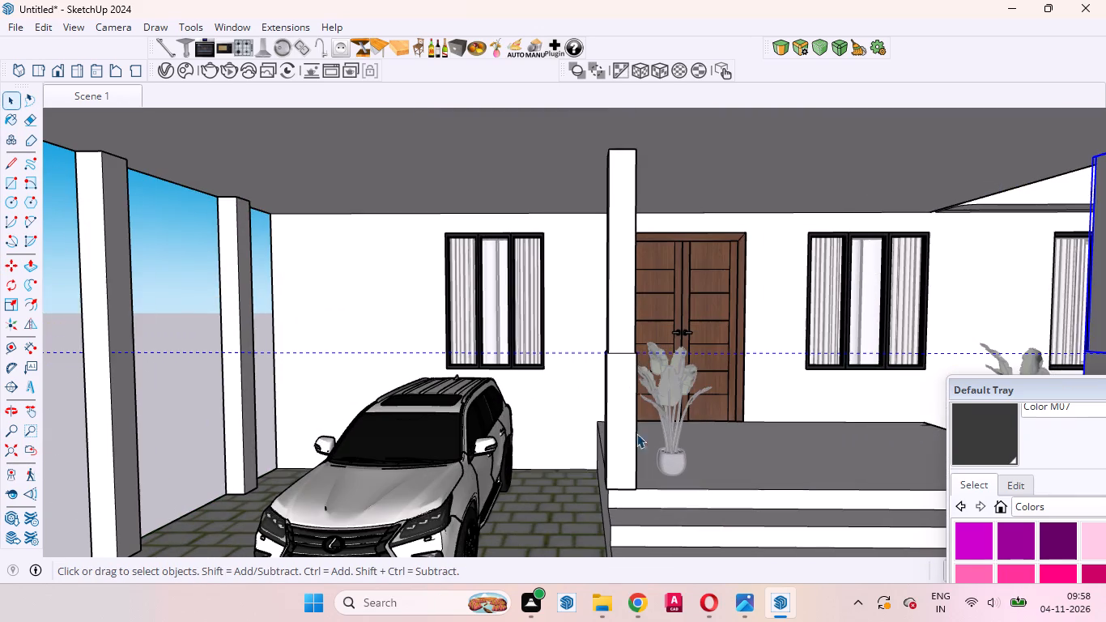
Move the porch column beside the car so its front bottom corner meets the platform's car-side front corner.
left_click(637, 452)
scroll(623, 487, "up", 11)
middle_click_drag(602, 522, 678, 438)
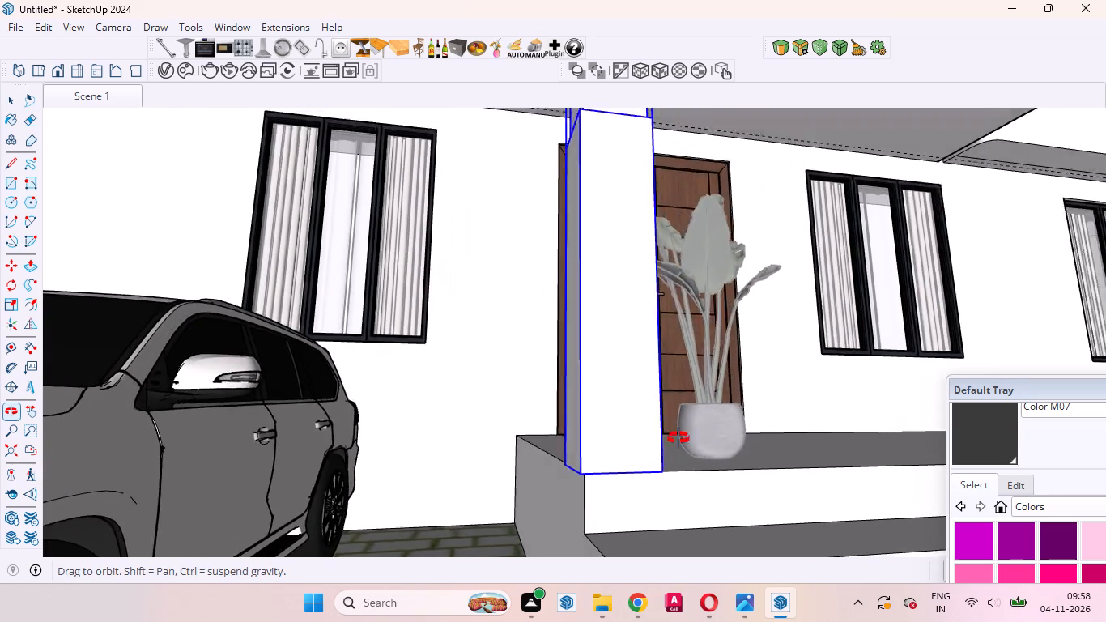
middle_click_drag(678, 438, 723, 410)
scroll(594, 519, "up", 15)
middle_click_drag(549, 459, 518, 403)
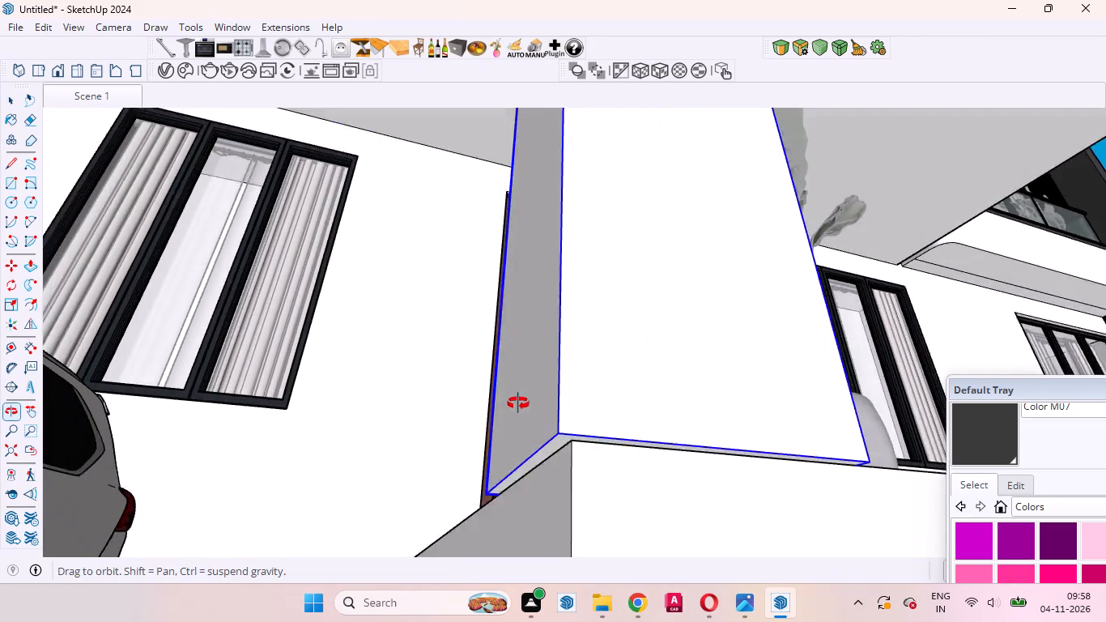
middle_click_drag(518, 403, 453, 339)
key("m")
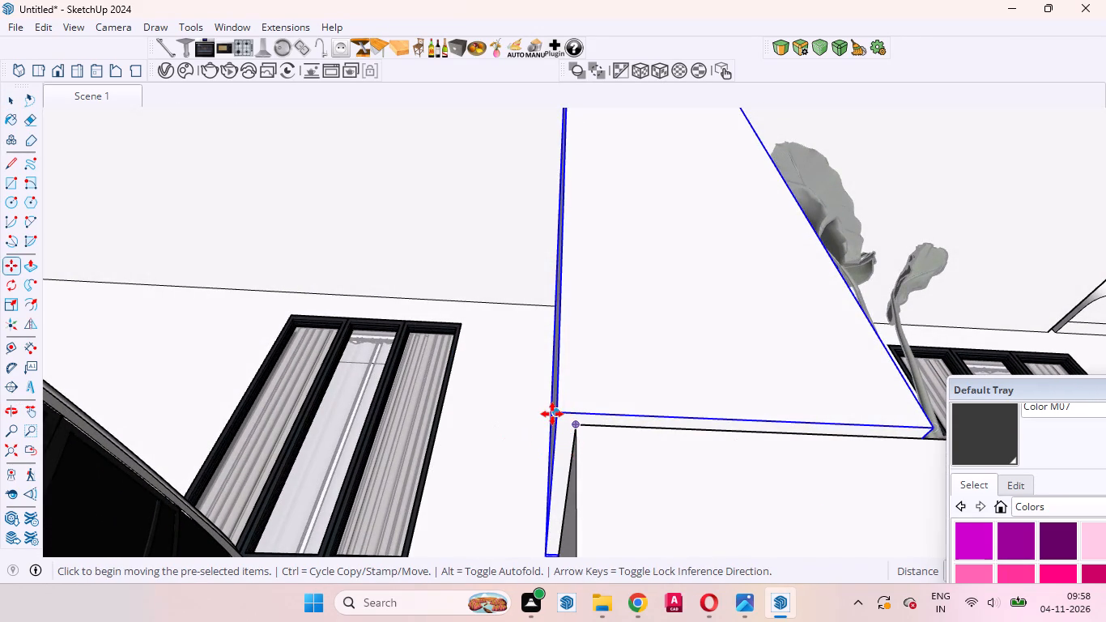
left_click(555, 410)
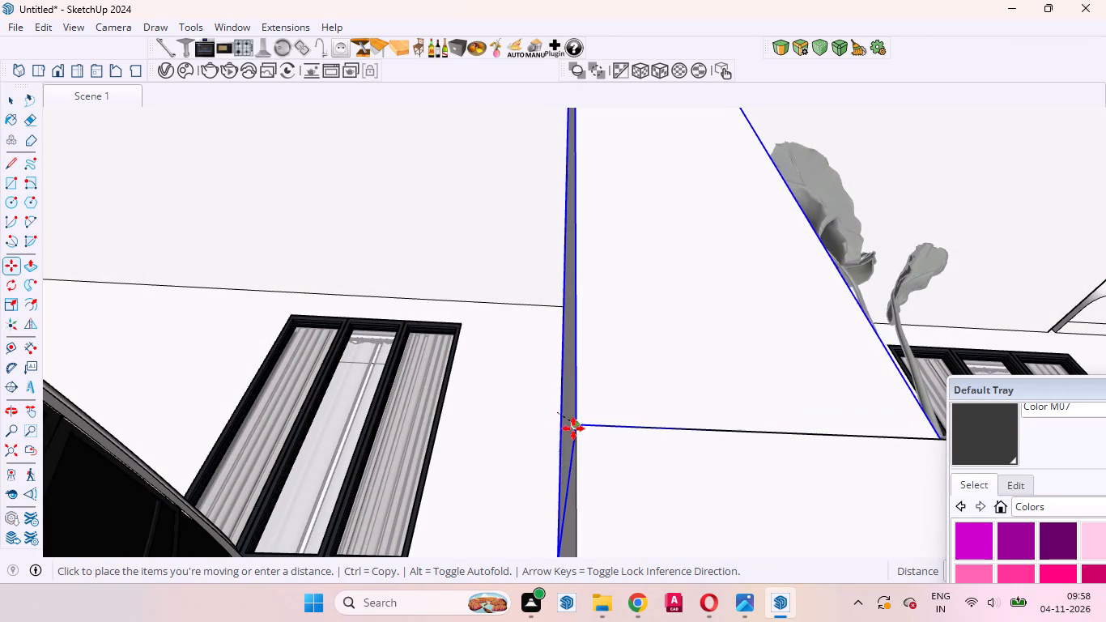
left_click(577, 432)
key("space")
scroll(528, 351, "down", 4)
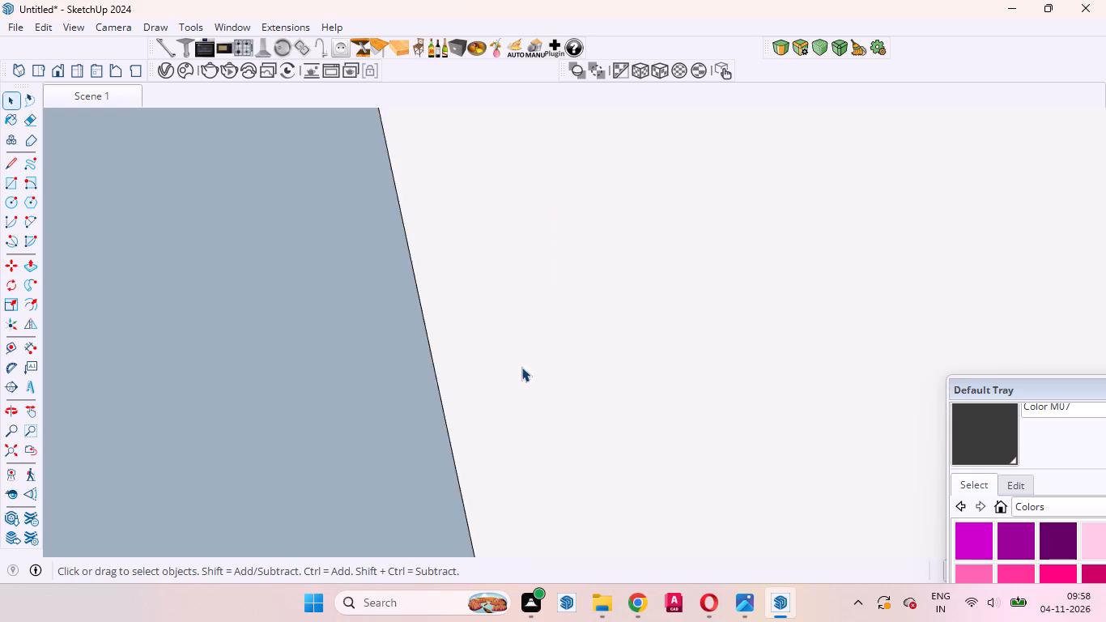
scroll(521, 367, "down", 6)
left_click(29, 448)
middle_click_drag(835, 352, 781, 543)
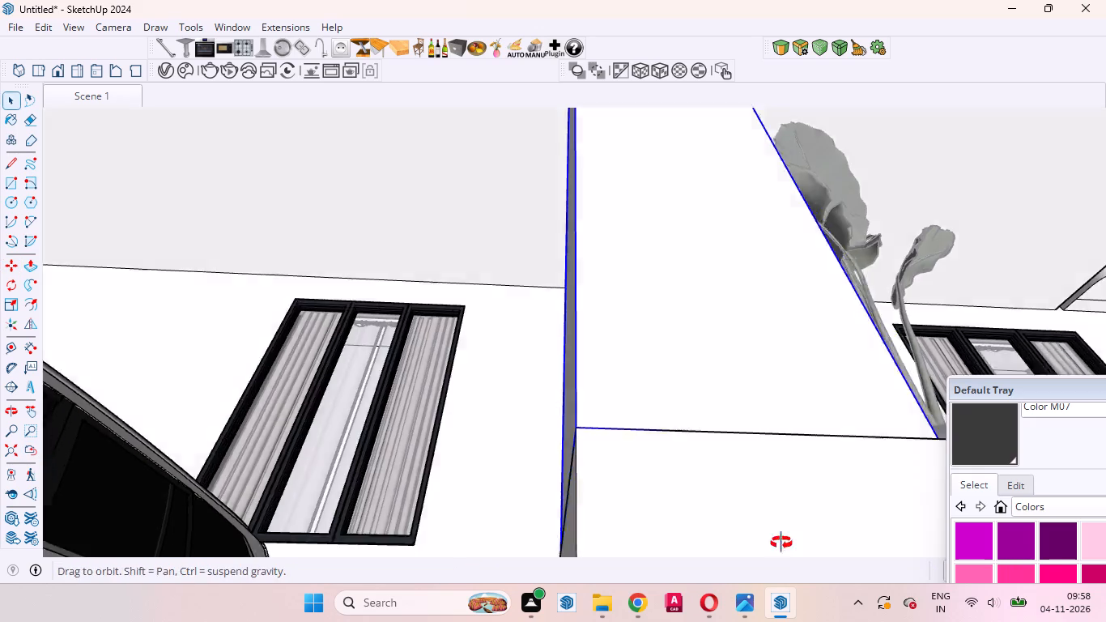
middle_click_drag(781, 543, 777, 560)
scroll(593, 386, "down", 20)
scroll(593, 386, "down", 19)
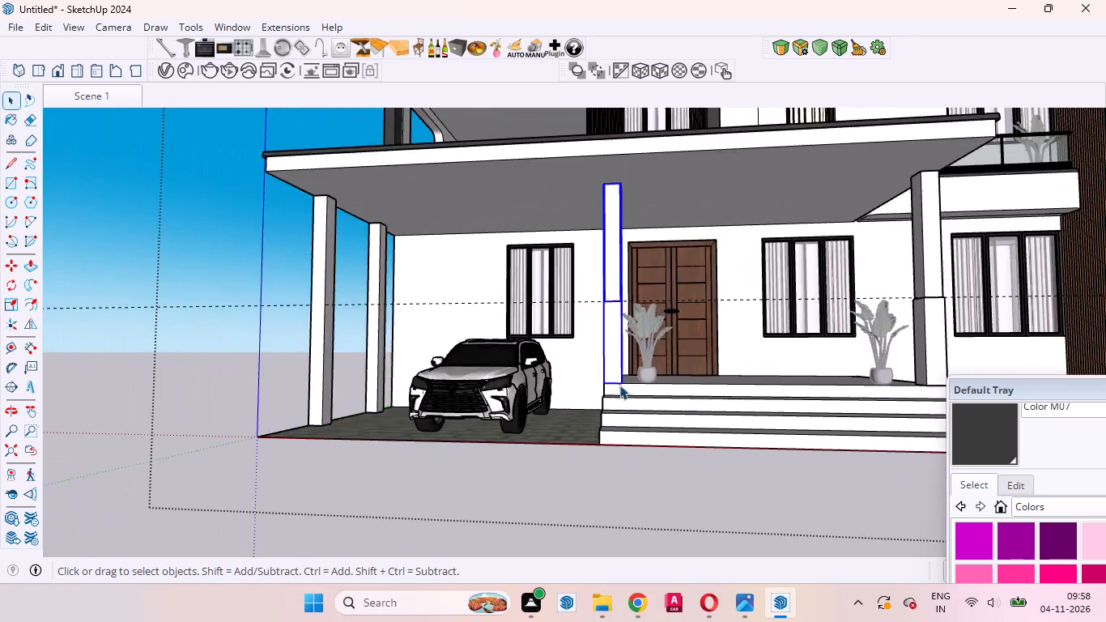
scroll(619, 385, "down", 3)
left_click(731, 499)
Open the porch column farthest from the car for editing and paint its lower front face with Color M07.
scroll(864, 296, "up", 5)
middle_click_drag(819, 397, 817, 449)
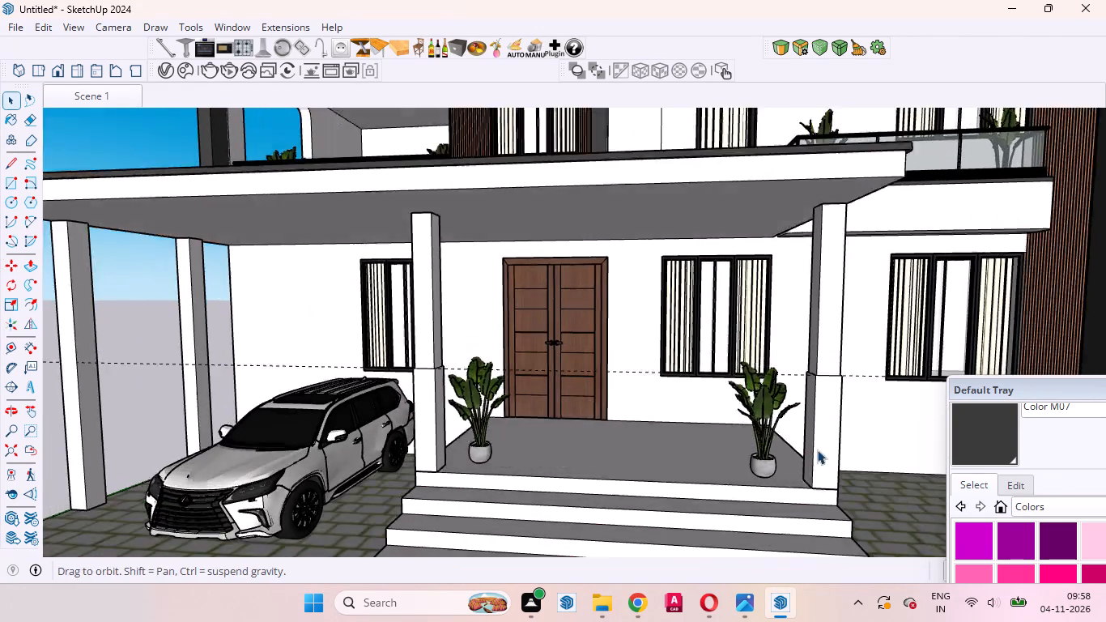
middle_click_drag(817, 449, 817, 452)
scroll(821, 415, "up", 5)
left_click(830, 432)
double_click(828, 431)
left_click(827, 462)
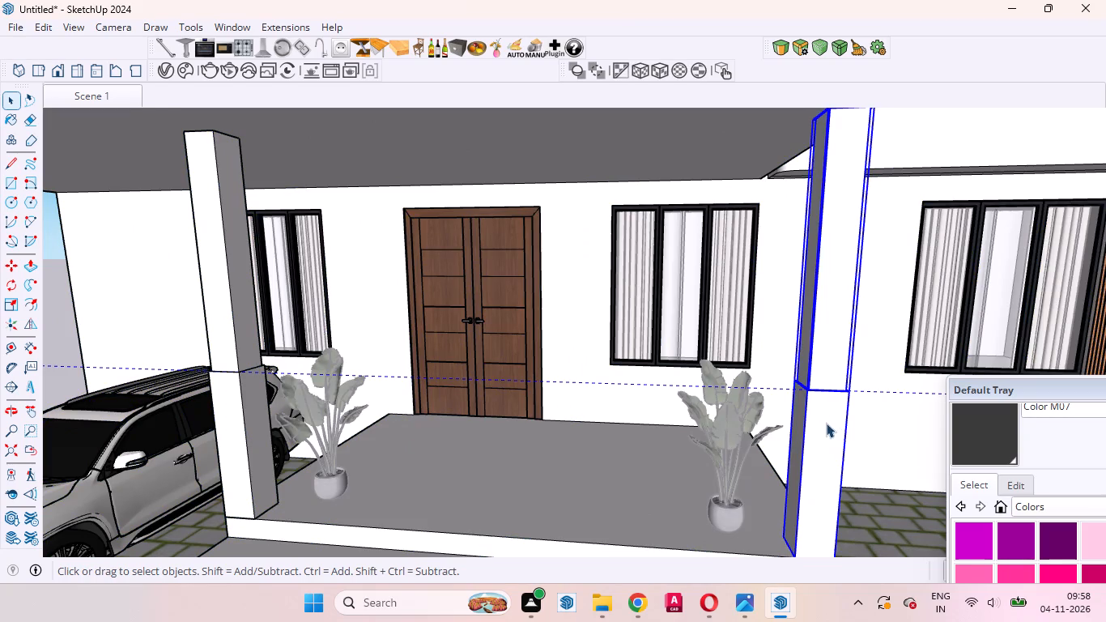
left_click(827, 451)
left_click(818, 440)
double_click(827, 454)
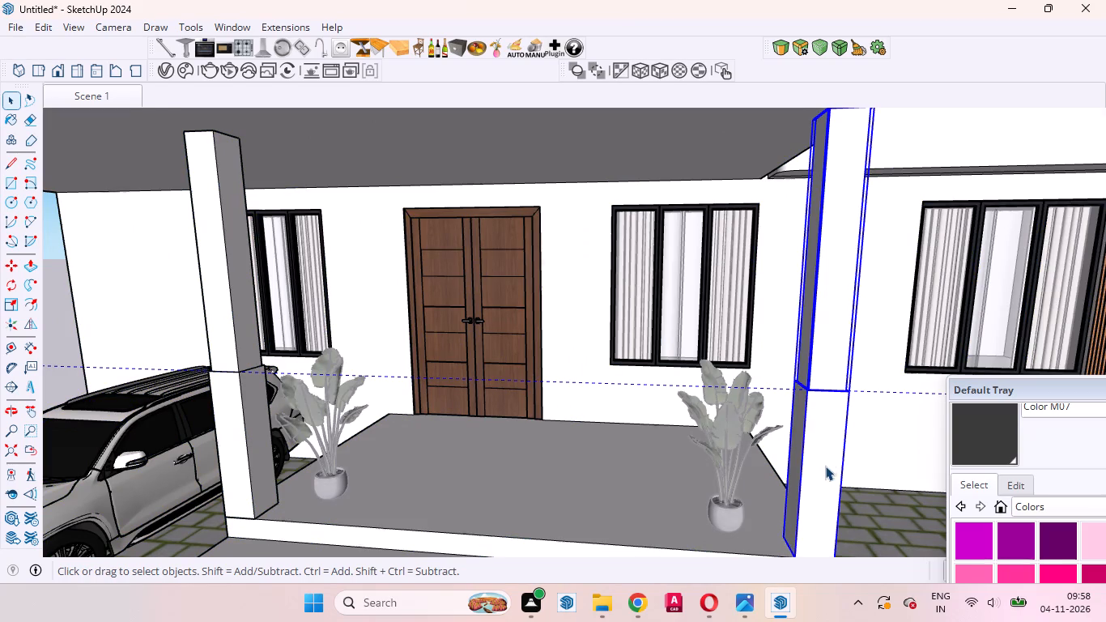
left_click(829, 485)
left_click(828, 439)
scroll(802, 449, "up", 1)
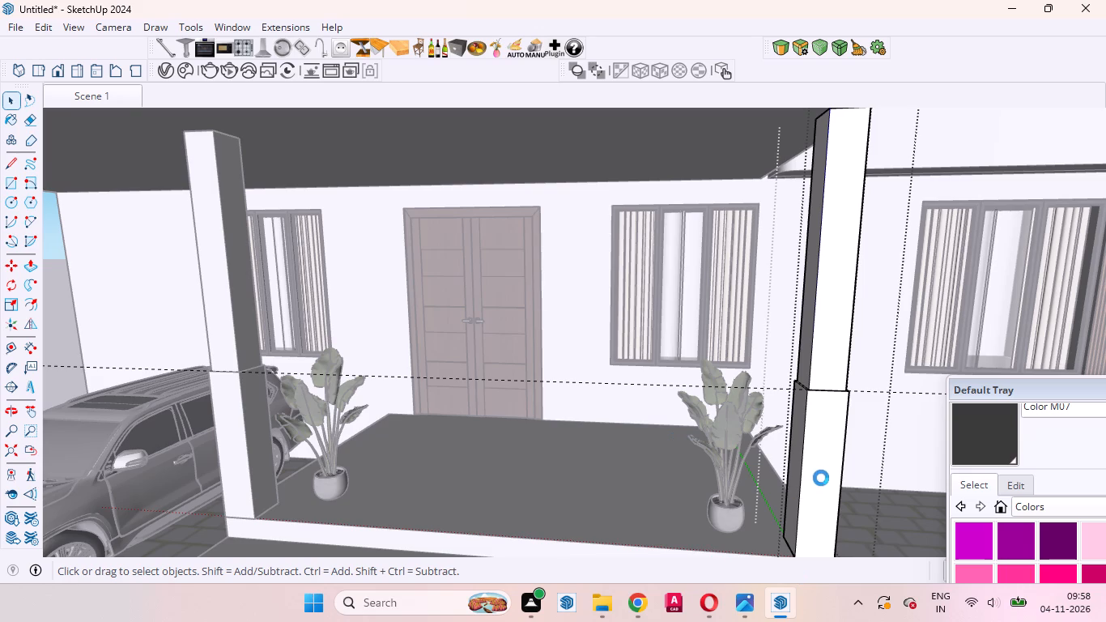
scroll(826, 430, "up", 5)
left_click(829, 432)
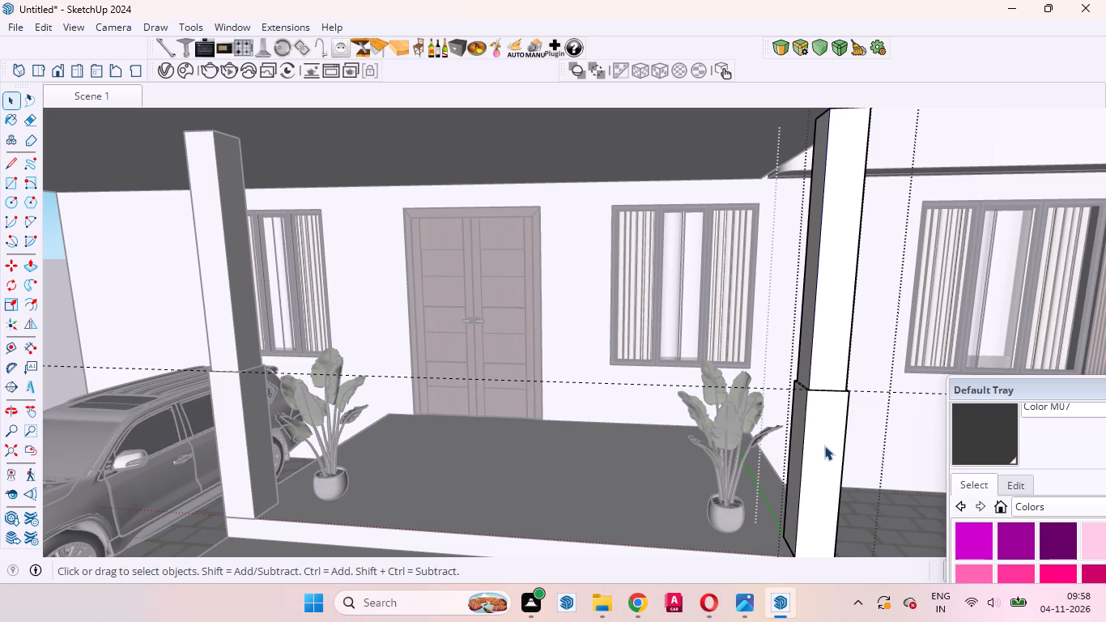
double_click(823, 437)
left_click(979, 439)
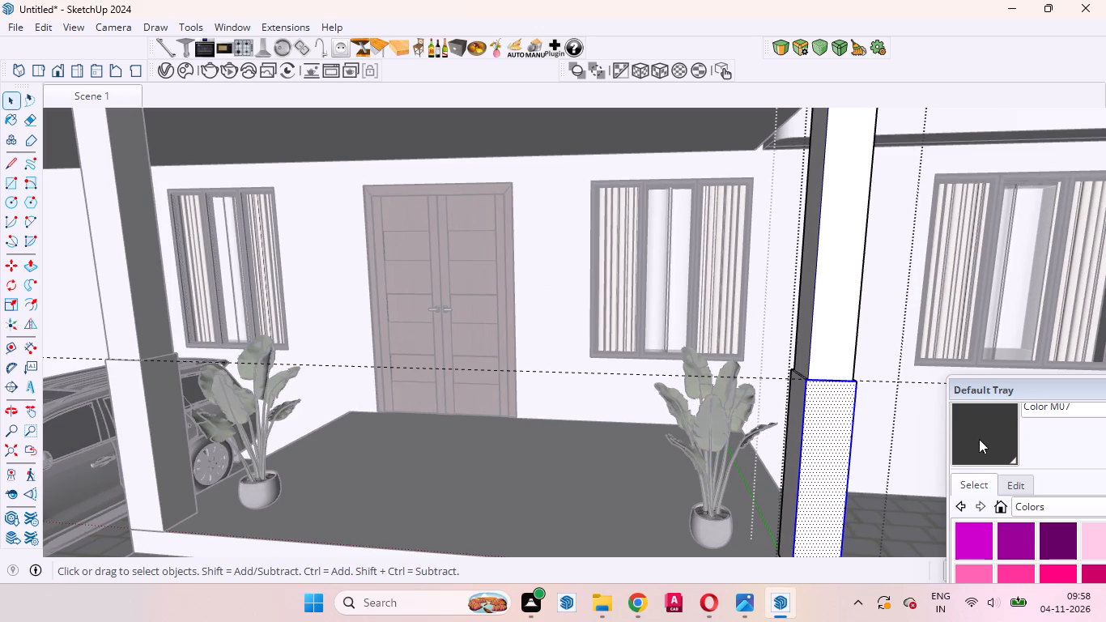
left_click(847, 443)
Paint the same column base's front, door-side and outer top ledges, plus its door-side and outer faces, with Color M07.
scroll(843, 410, "up", 11)
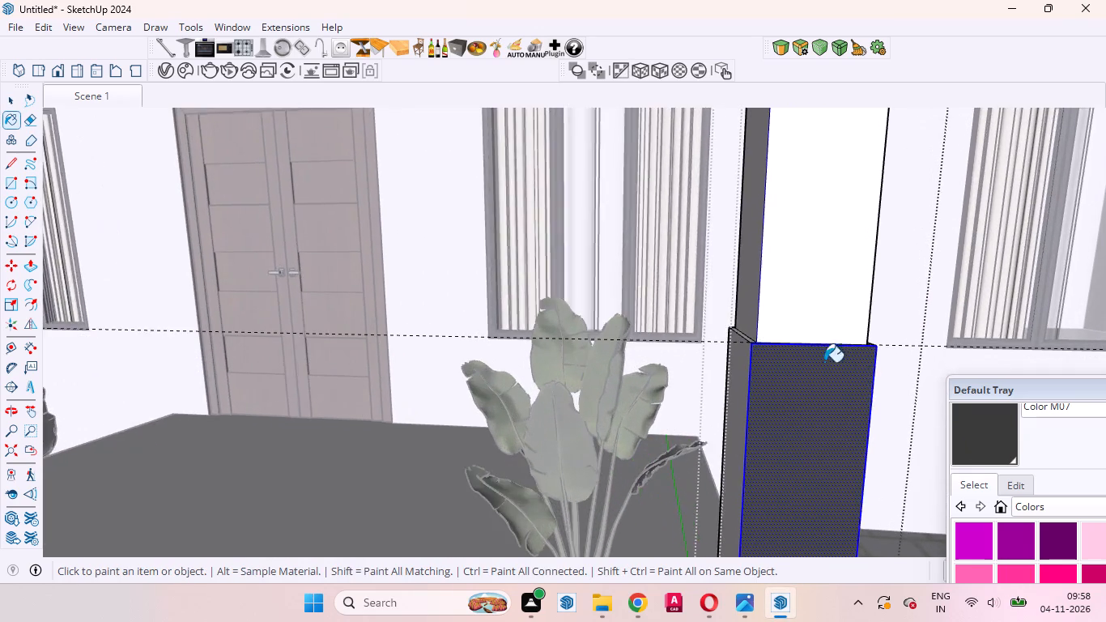
scroll(824, 362, "up", 4)
middle_click_drag(782, 346, 836, 519)
scroll(747, 335, "up", 10)
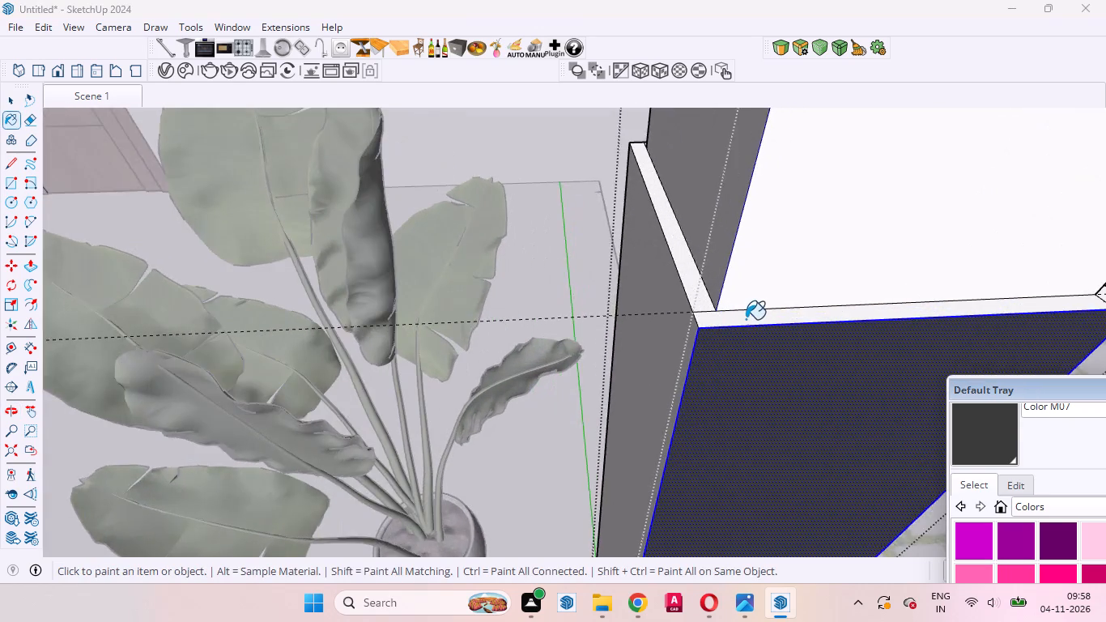
scroll(746, 319, "up", 5)
left_click(746, 320)
left_click(674, 283)
left_click(637, 343)
middle_click_drag(631, 369, 510, 306)
scroll(509, 305, "down", 9)
scroll(627, 297, "up", 11)
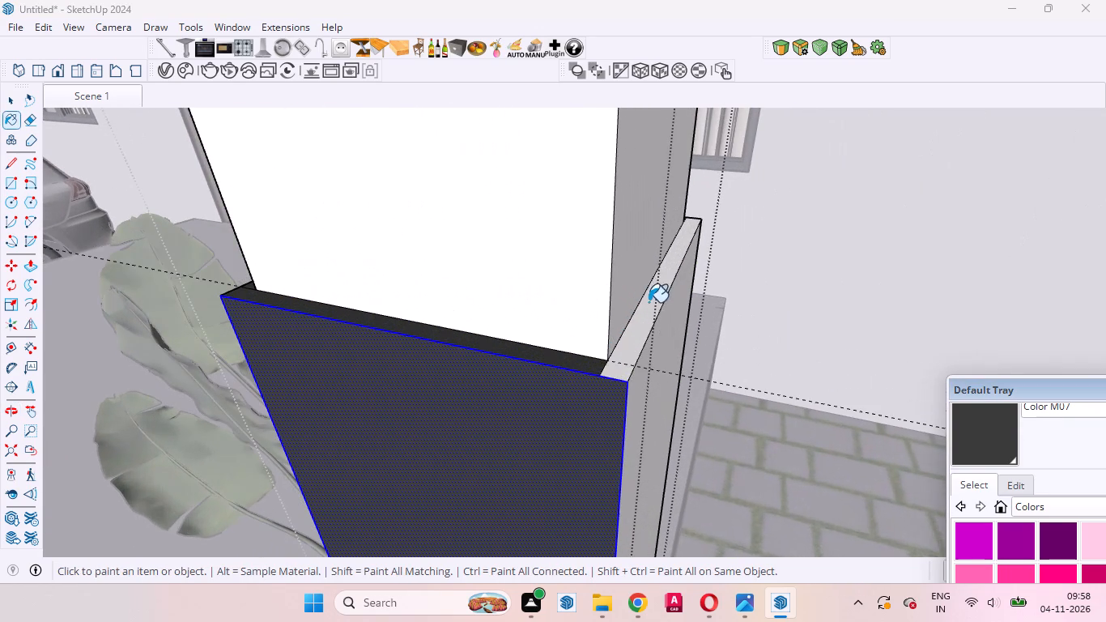
left_click(651, 305)
left_click(696, 407)
left_click(672, 375)
Paint the back face and back ledge of the same column's base with Color M07 and finish editing the column.
middle_click_drag(708, 381, 310, 397)
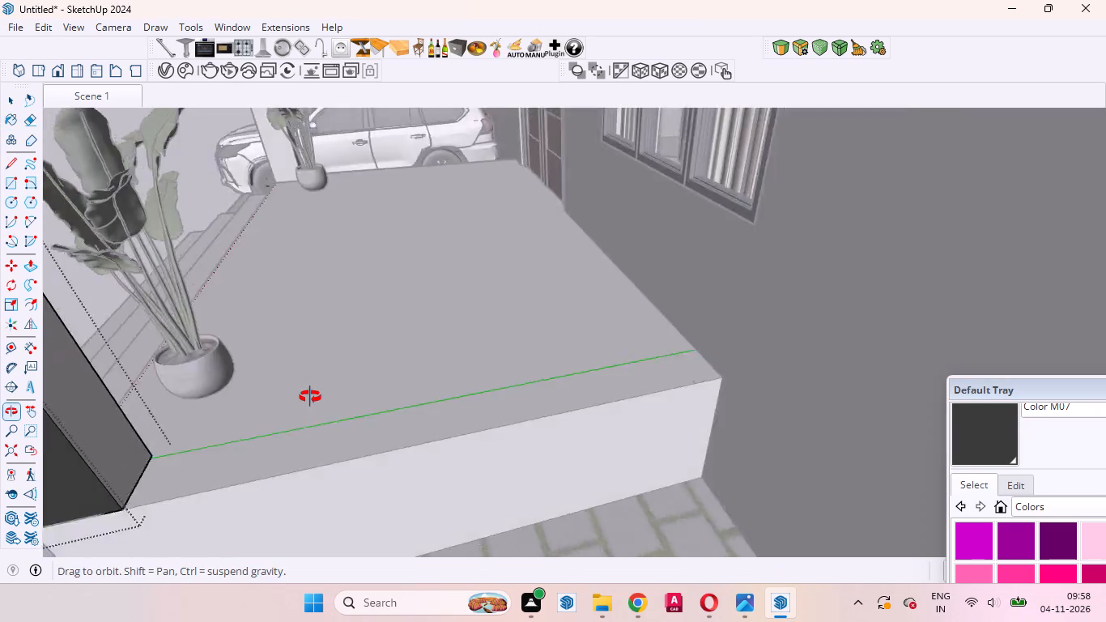
middle_click_drag(310, 397, 305, 397)
left_click(141, 260)
scroll(328, 333, "down", 4)
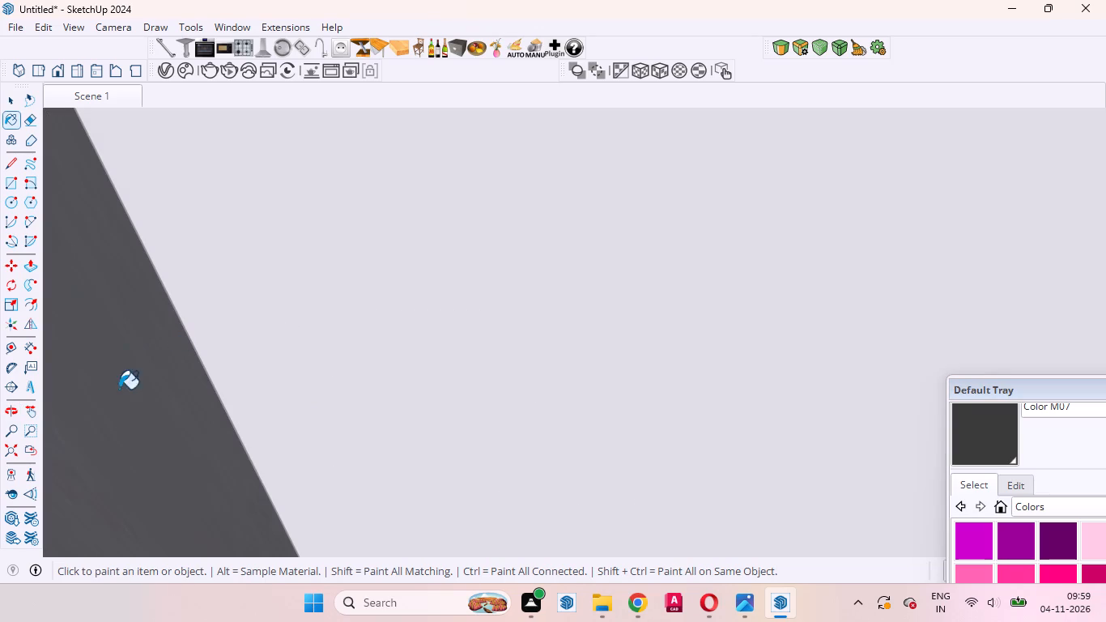
left_click(23, 449)
middle_click_drag(99, 365, 369, 435)
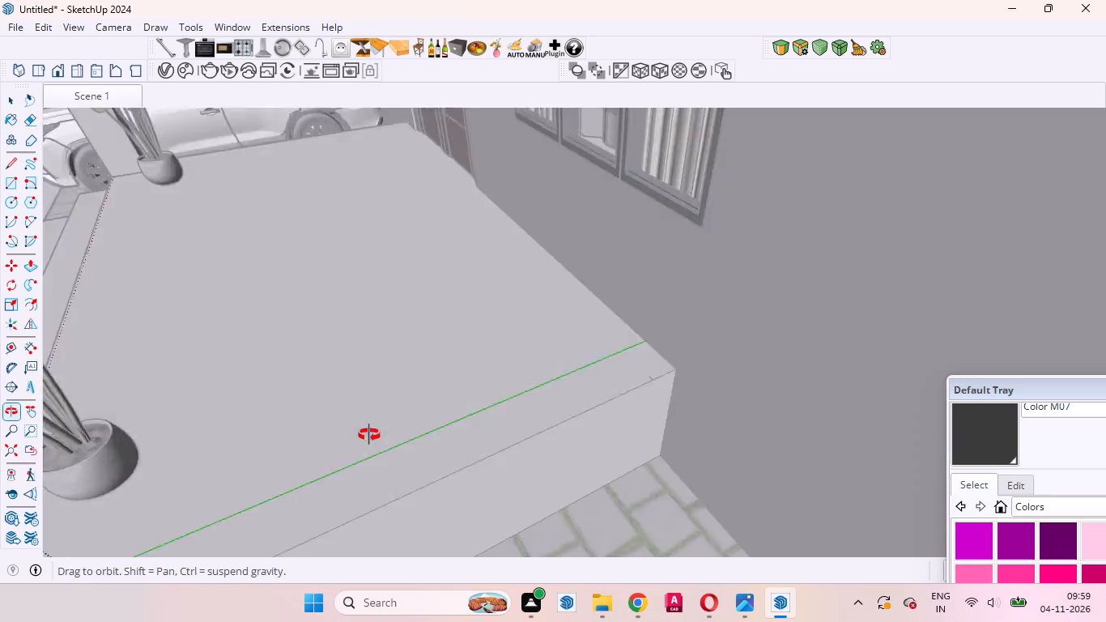
middle_click_drag(369, 435, 370, 436)
scroll(419, 414, "down", 7)
scroll(175, 454, "up", 6)
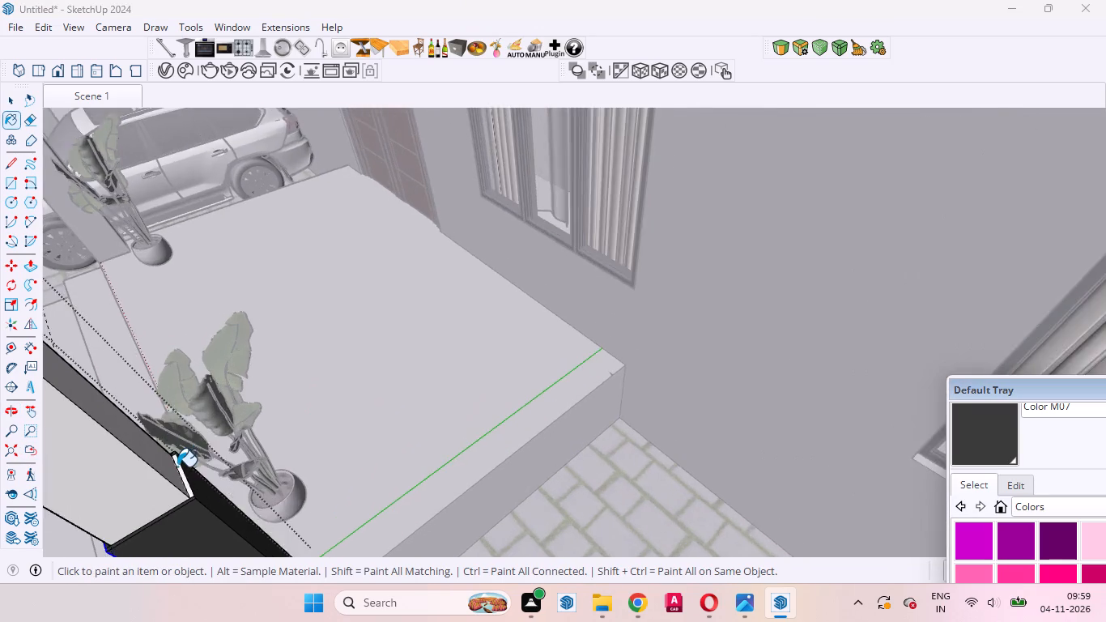
scroll(177, 466, "up", 12)
left_click(180, 462)
scroll(363, 452, "down", 10)
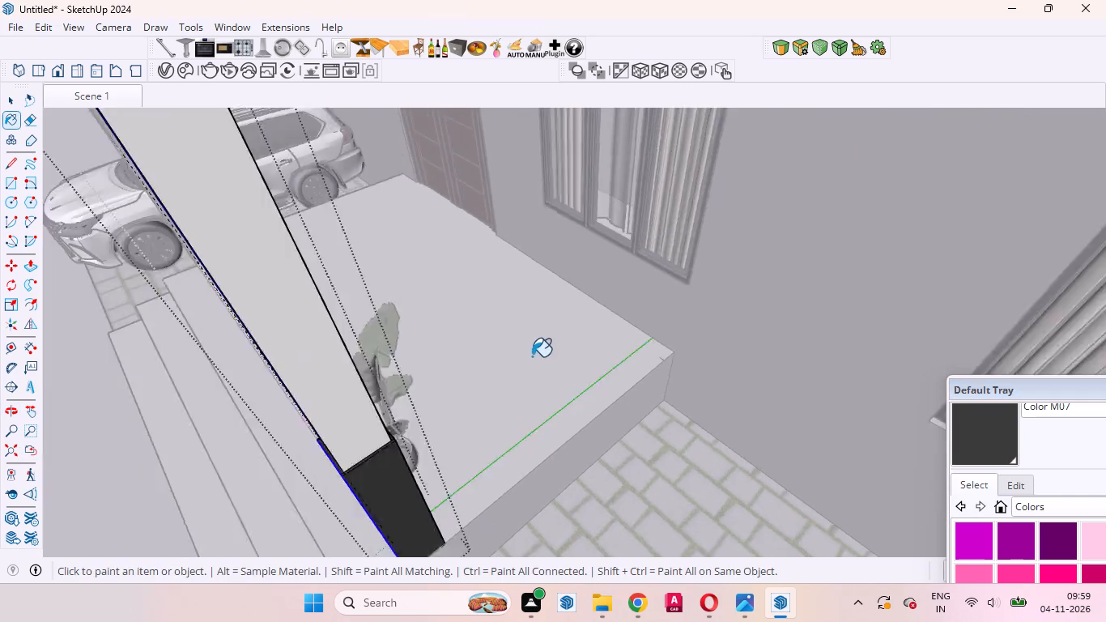
scroll(532, 356, "down", 11)
key("space")
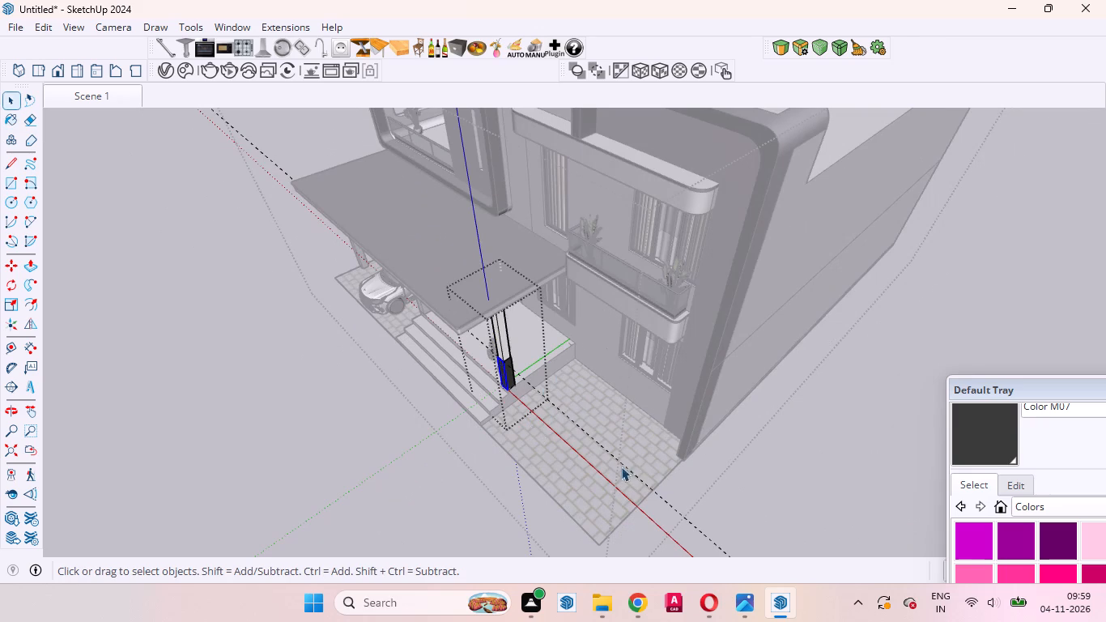
left_click(756, 478)
Open the porch column beside the car for editing and paint its lower front face with Color M07.
scroll(458, 416, "up", 1)
middle_click_drag(458, 416, 759, 232)
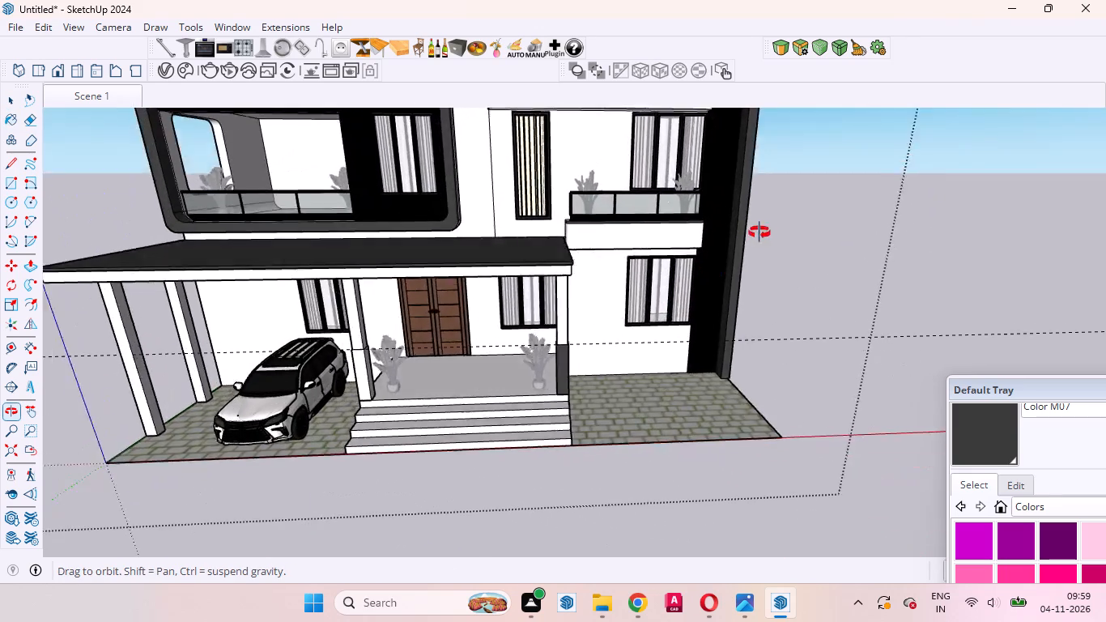
middle_click_drag(759, 232, 776, 219)
scroll(366, 304, "up", 9)
left_click(394, 392)
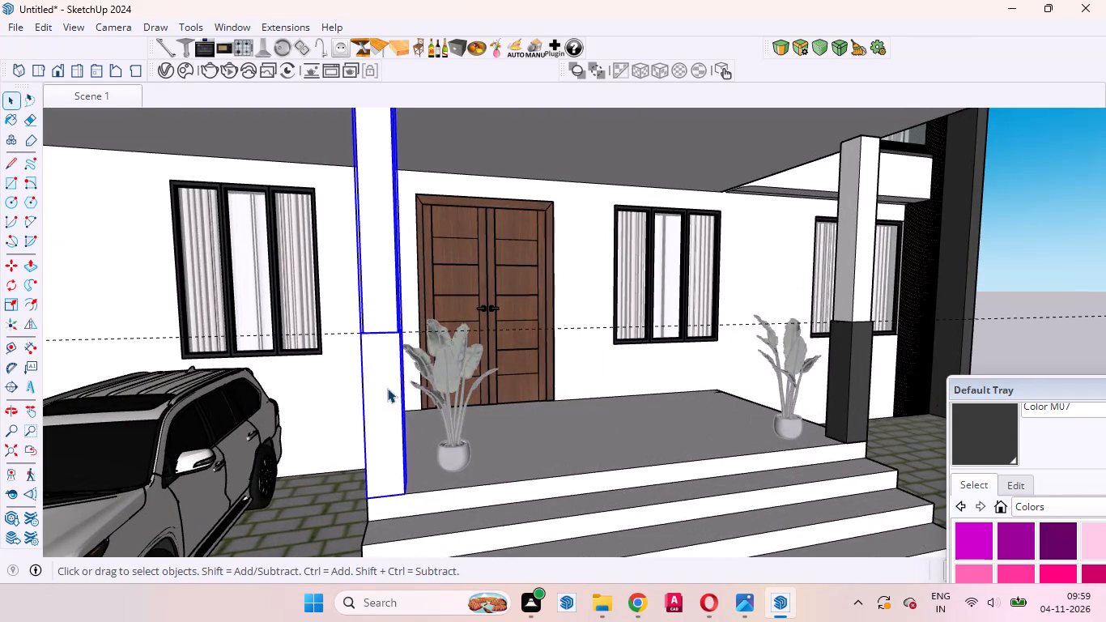
triple_click(386, 386)
left_click(384, 381)
left_click(375, 404)
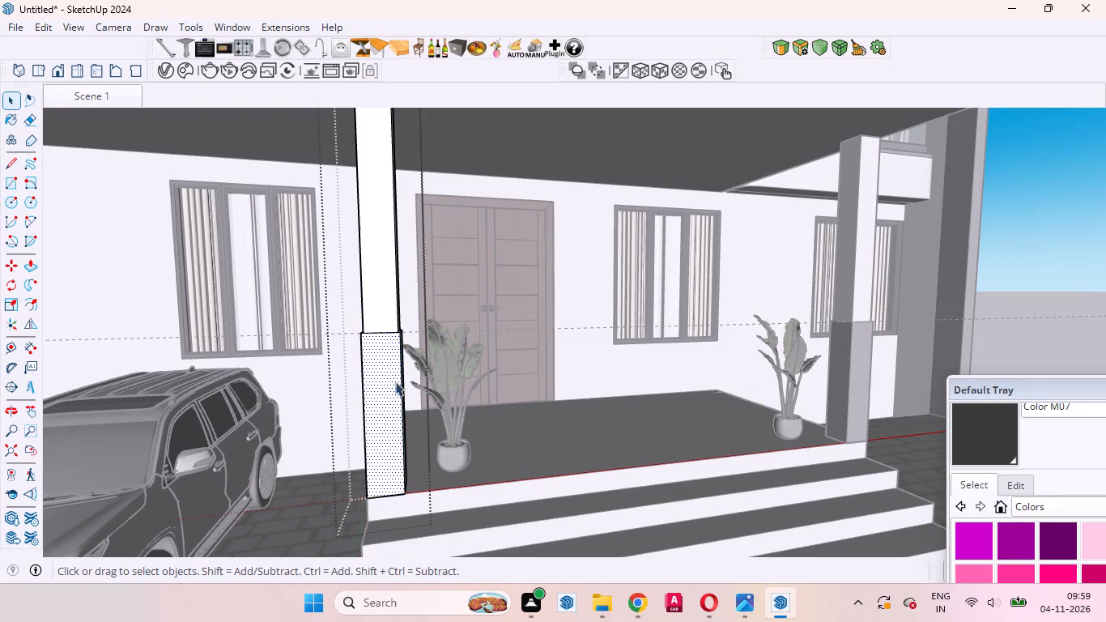
left_click(1009, 455)
scroll(371, 404, "up", 5)
left_click(388, 381)
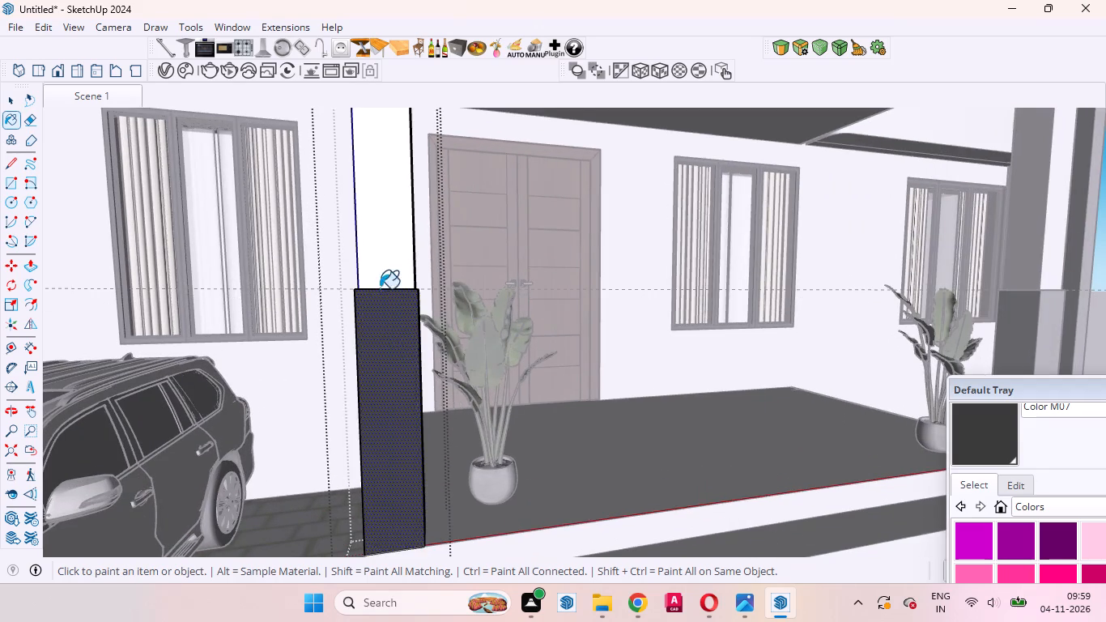
Paint the front and door-side top ledges and the door-side face of this column's base with Color M07.
scroll(380, 288, "up", 1)
middle_click_drag(380, 288, 422, 447)
scroll(379, 296, "up", 16)
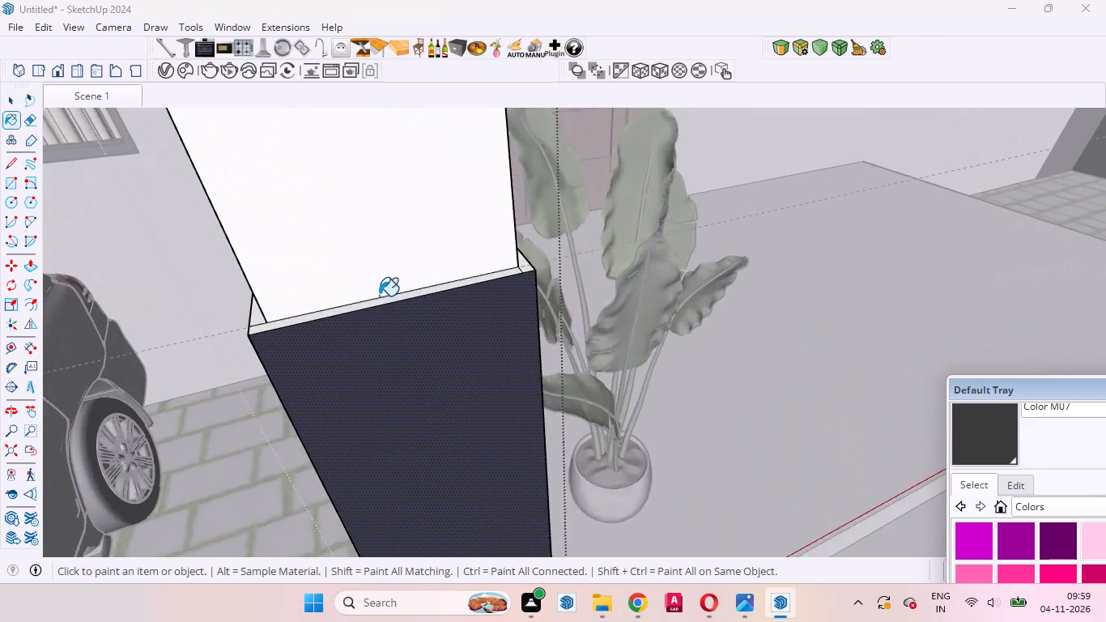
scroll(379, 296, "up", 8)
left_click(381, 305)
middle_click_drag(529, 308, 295, 342)
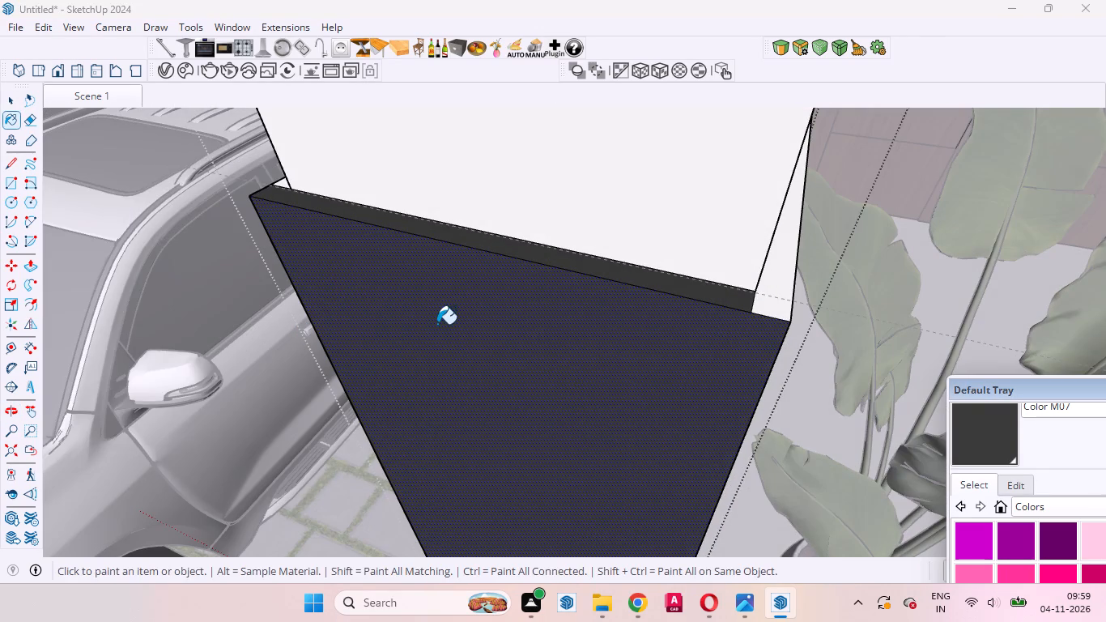
scroll(437, 324, "up", 4)
scroll(794, 264, "up", 3)
left_click(921, 302)
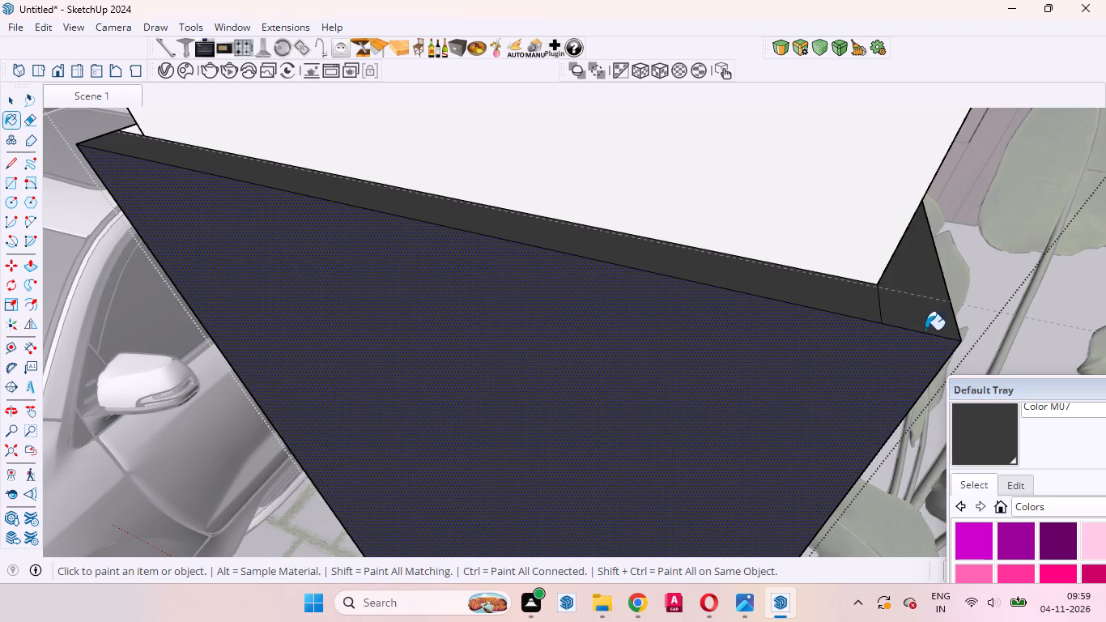
middle_click_drag(922, 333, 613, 239)
scroll(610, 238, "down", 13)
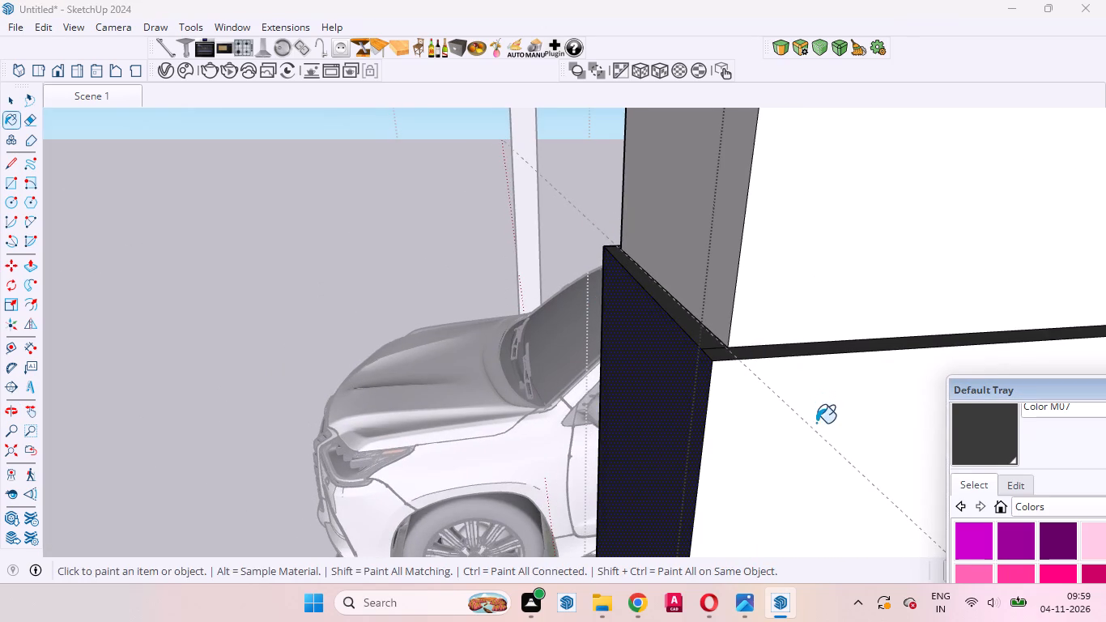
left_click(810, 430)
Paint the car-facing side of the same column's base and its top ledge with Color M07.
middle_click_drag(462, 337, 829, 396)
middle_click(829, 396)
scroll(652, 370, "down", 4)
scroll(465, 373, "down", 4)
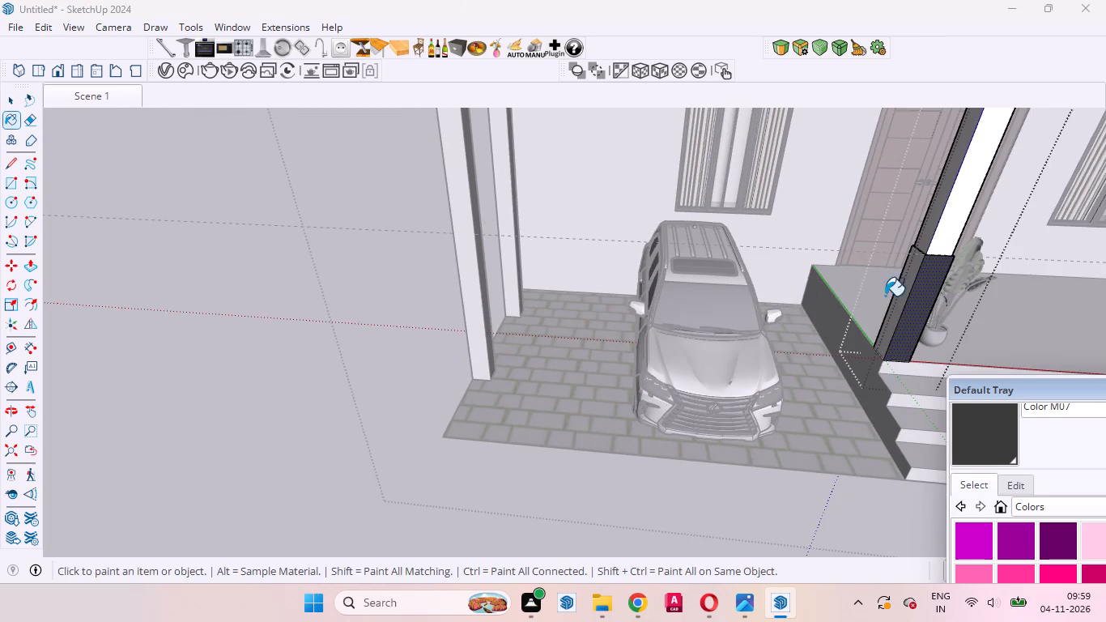
scroll(897, 296, "up", 19)
left_click(902, 230)
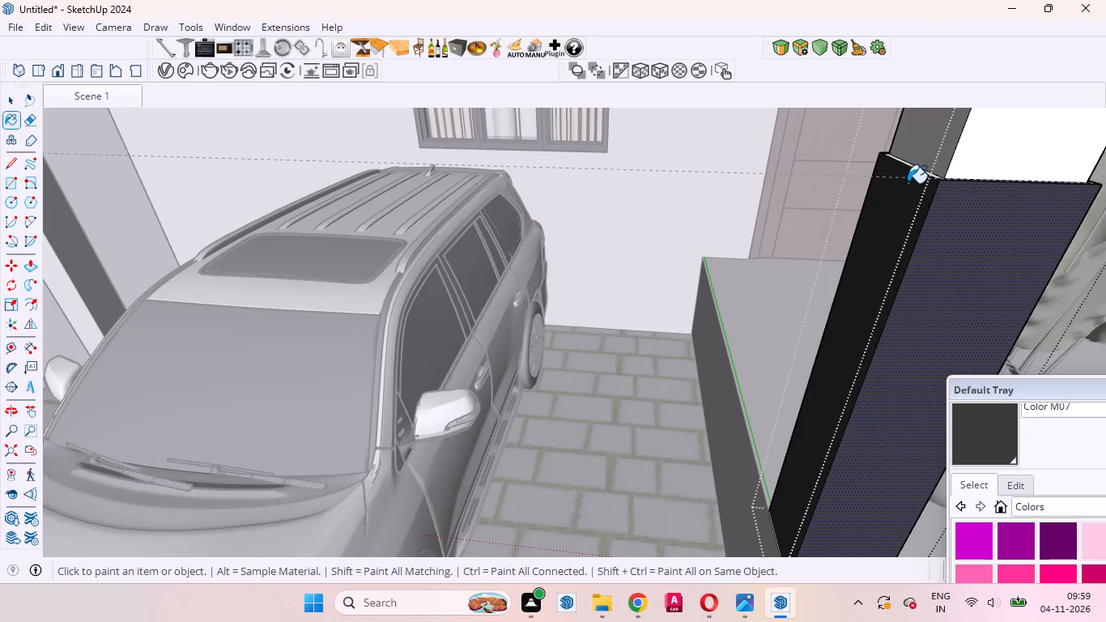
scroll(910, 167, "up", 12)
scroll(911, 164, "down", 1)
scroll(911, 164, "up", 4)
left_click(913, 165)
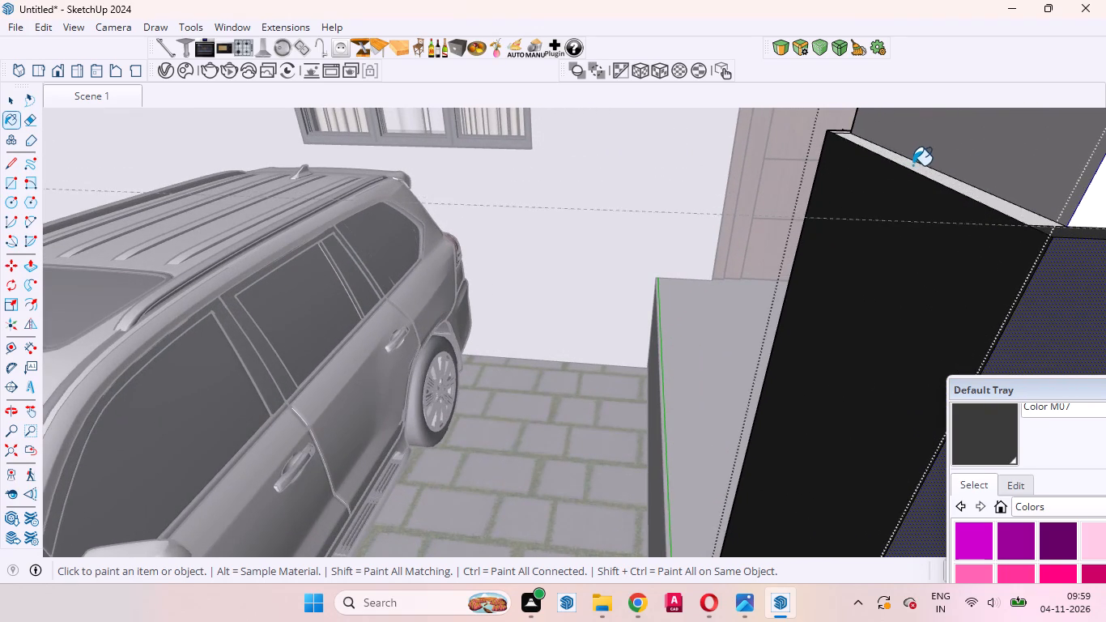
Paint the remaining unpainted back surfaces of the same column's base with Color M07.
middle_click_drag(859, 173, 1105, 262)
scroll(883, 272, "down", 6)
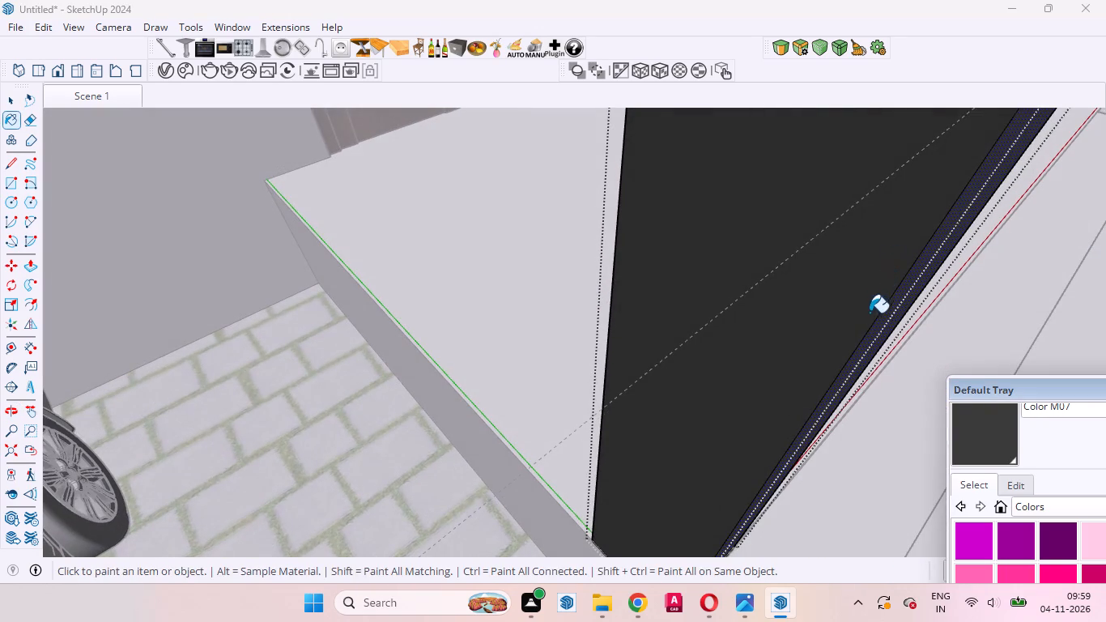
scroll(870, 313, "down", 3)
scroll(668, 350, "down", 1)
scroll(668, 350, "up", 1)
scroll(668, 350, "down", 8)
scroll(627, 131, "up", 5)
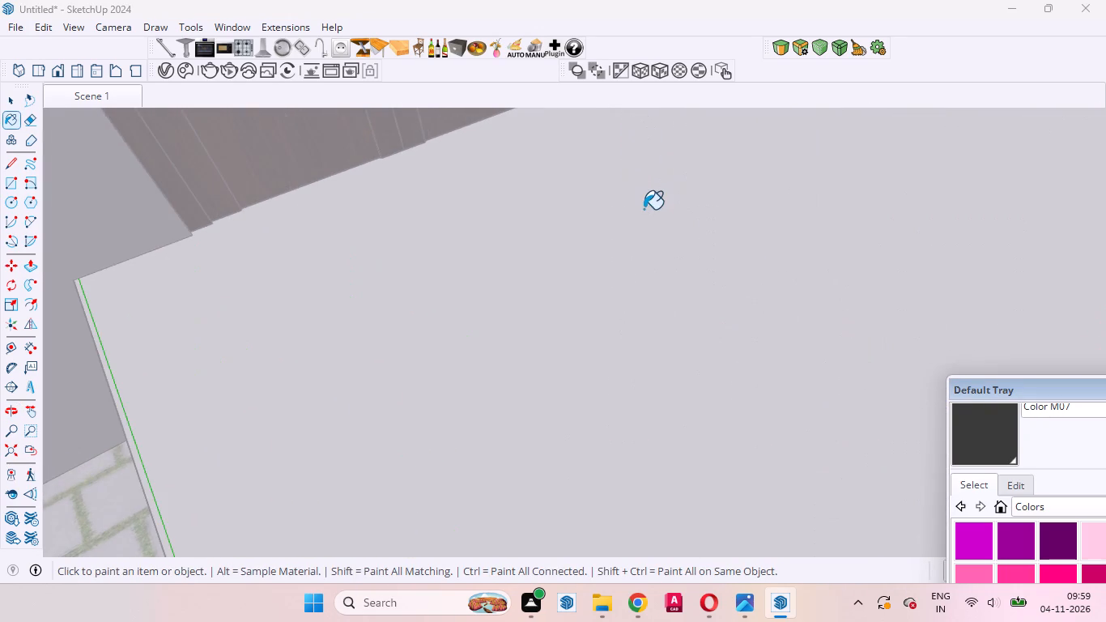
scroll(643, 205, "down", 4)
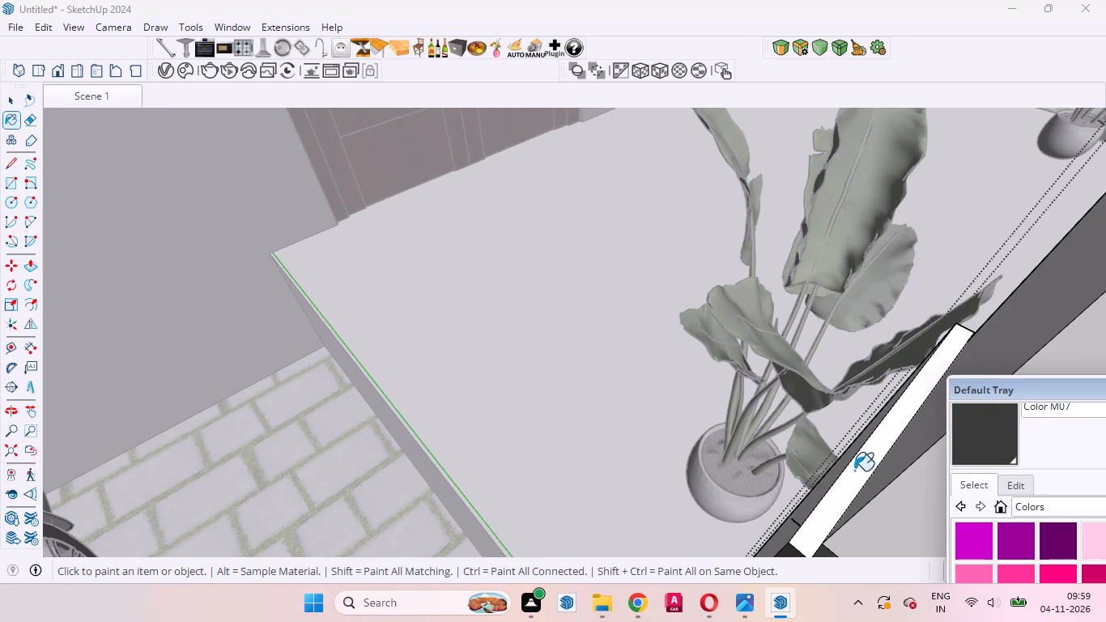
left_click(854, 471)
middle_click_drag(758, 509, 998, 475)
scroll(961, 433, "up", 1)
scroll(601, 275, "down", 4)
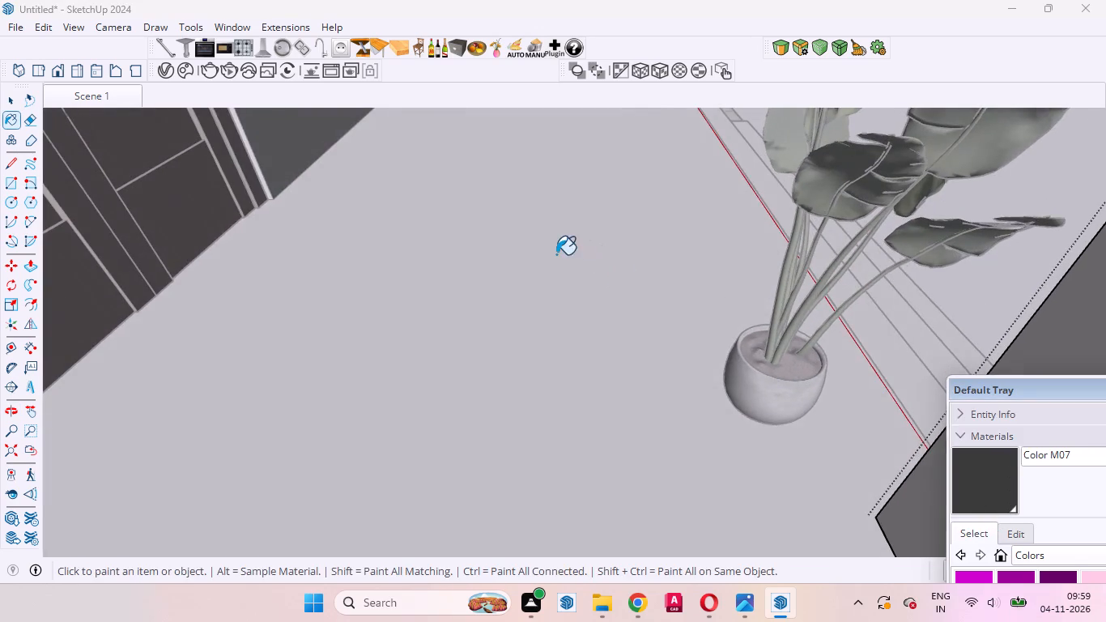
scroll(497, 259, "down", 4)
scroll(695, 249, "up", 5)
left_click(708, 236)
middle_click_drag(733, 262, 564, 287)
key("space")
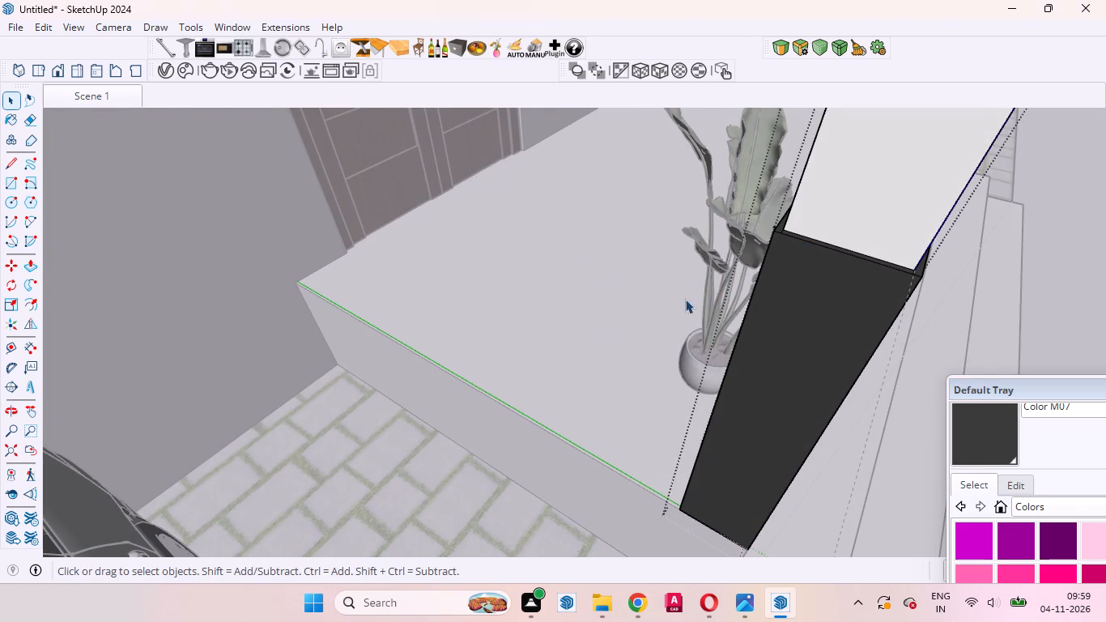
Return to the front view saved as Scene 1 and finish editing the porch column.
scroll(536, 329, "down", 19)
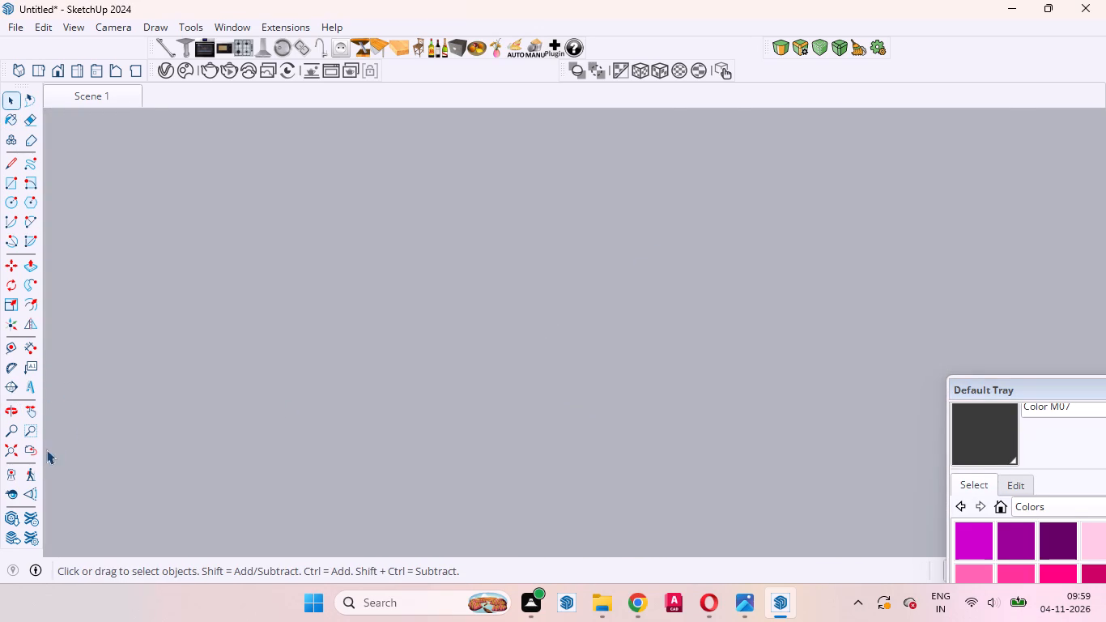
left_click(28, 448)
scroll(606, 401, "down", 12)
middle_click_drag(581, 388, 564, 386)
middle_click_drag(564, 386, 458, 295)
left_click(33, 442)
middle_click_drag(580, 513, 404, 381)
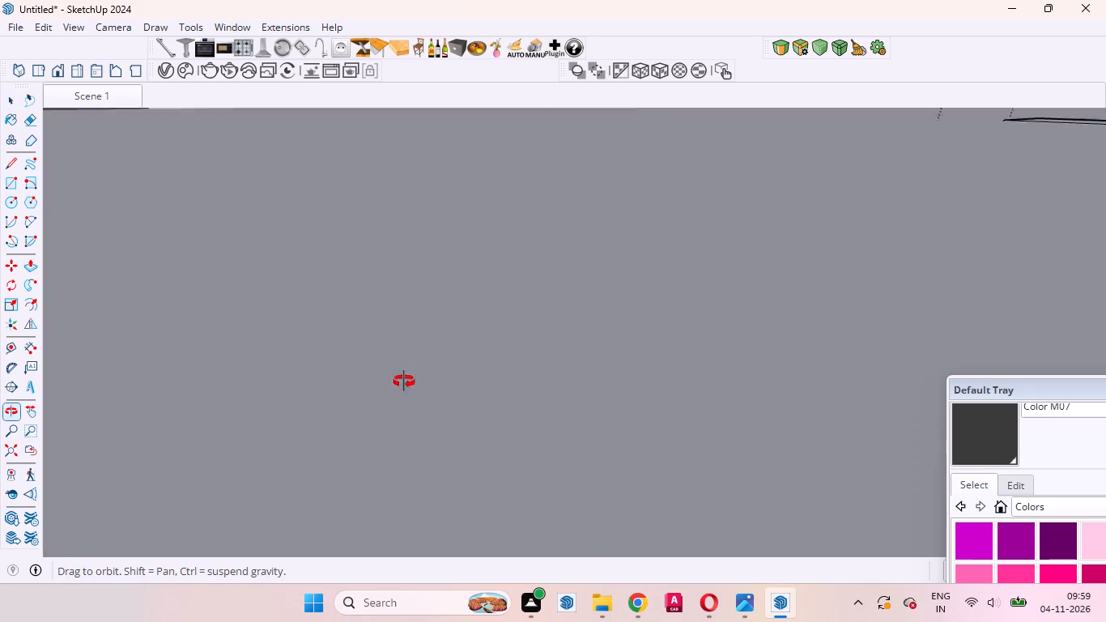
middle_click_drag(404, 381, 372, 329)
left_click(125, 96)
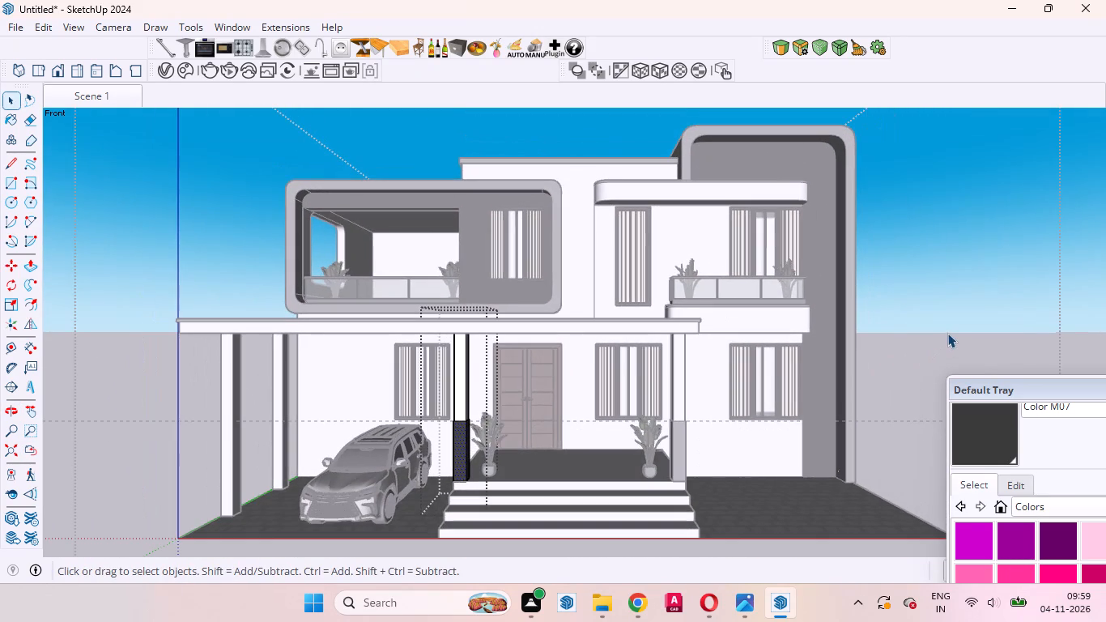
left_click(947, 333)
left_click(947, 333)
left_click(945, 334)
Place a horizontal guide about 3' 9" above the bottom edge of the front carport column.
scroll(719, 414, "up", 5)
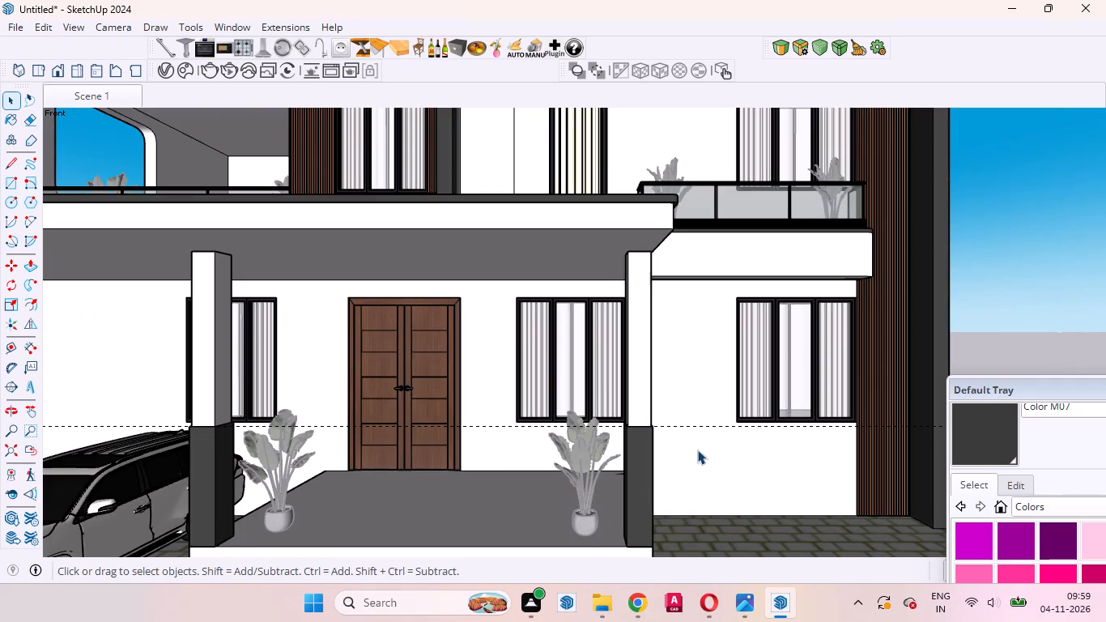
middle_click_drag(696, 453, 647, 449)
scroll(685, 423, "down", 9)
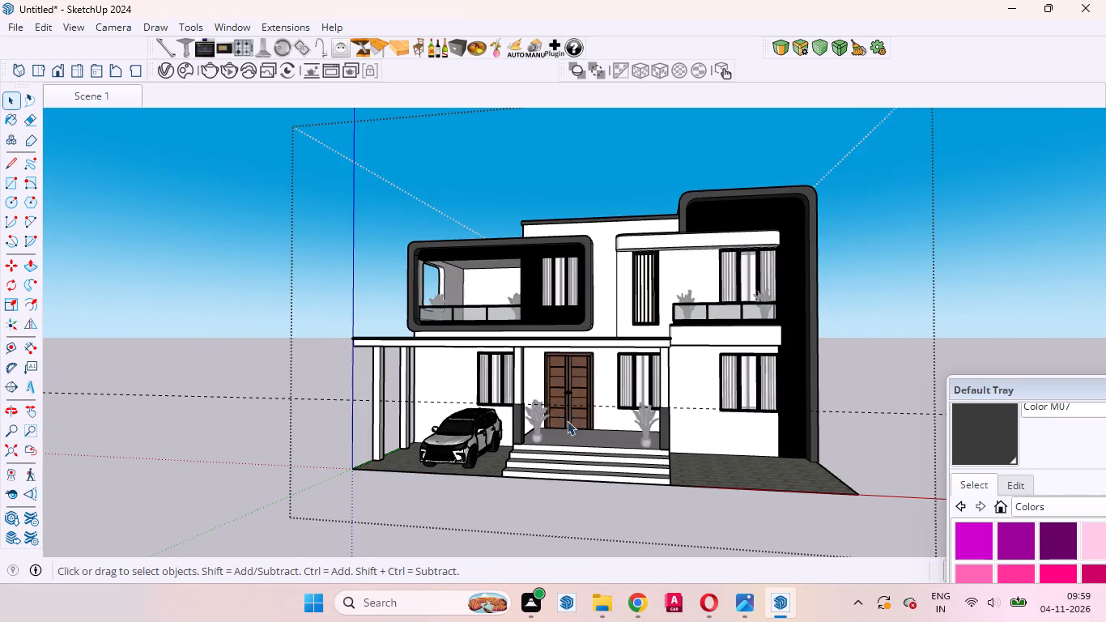
scroll(490, 437, "up", 6)
scroll(384, 424, "up", 5)
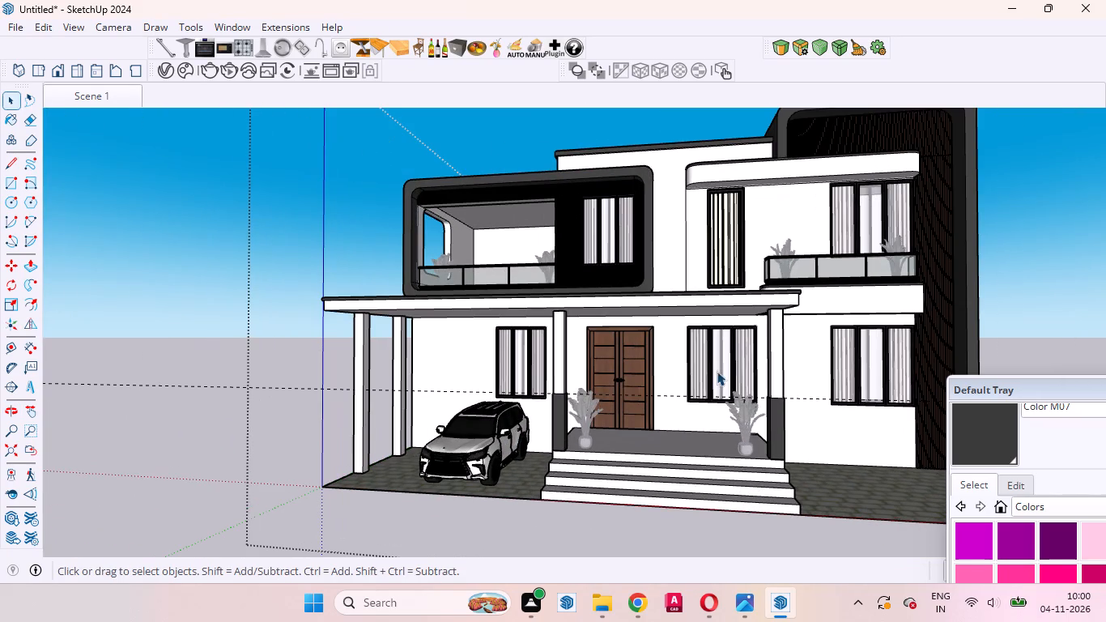
scroll(419, 424, "up", 4)
scroll(353, 484, "up", 5)
middle_click_drag(320, 497, 419, 526)
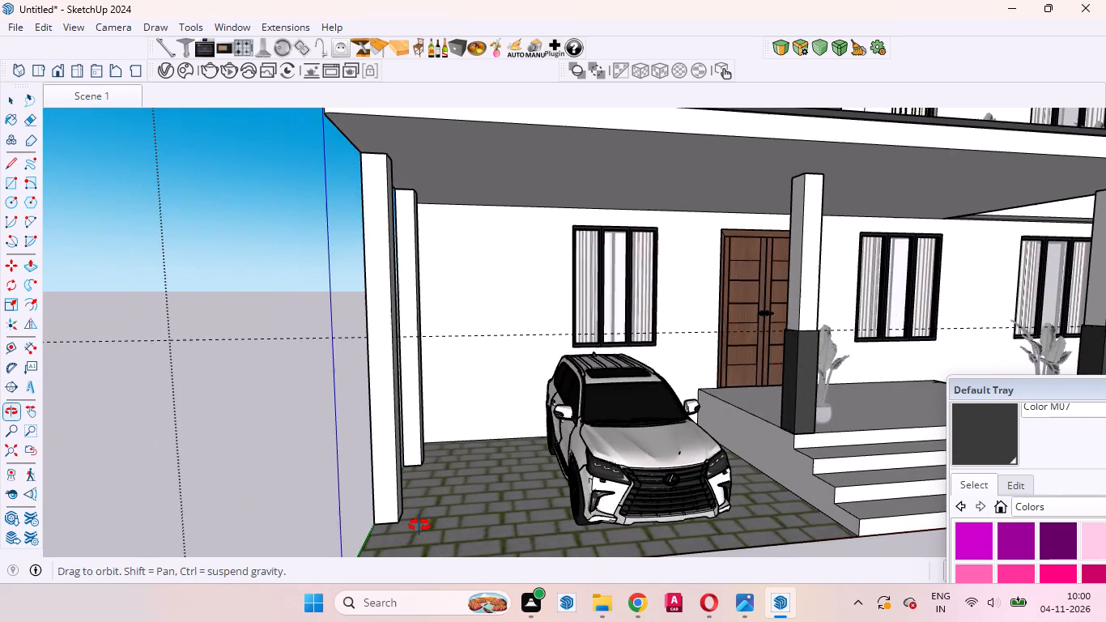
middle_click_drag(419, 526, 420, 526)
key("t")
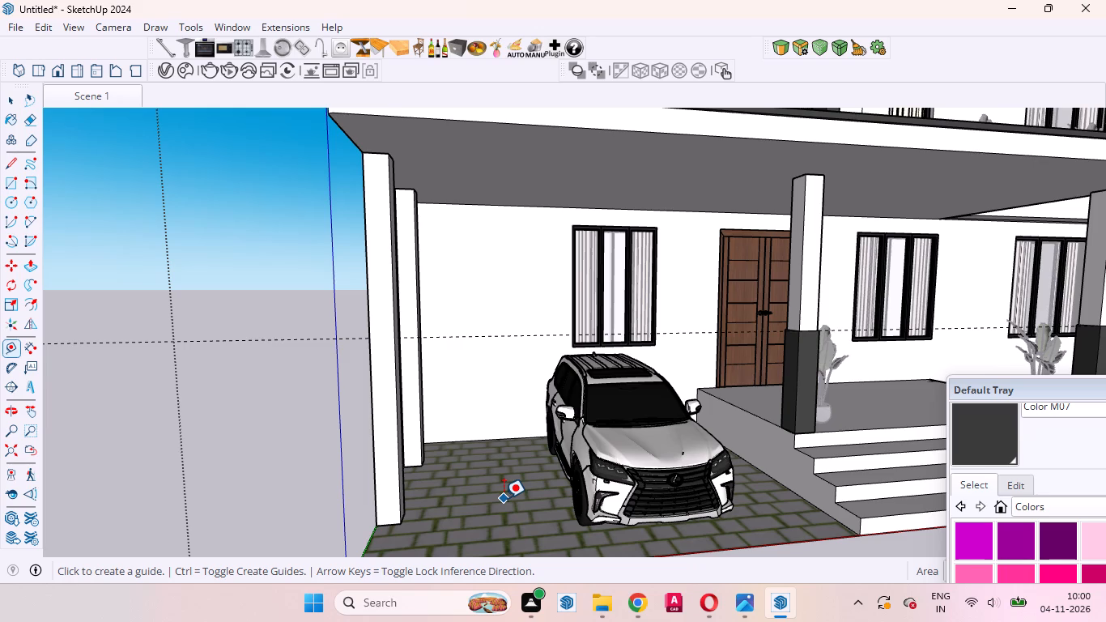
scroll(392, 515, "up", 3)
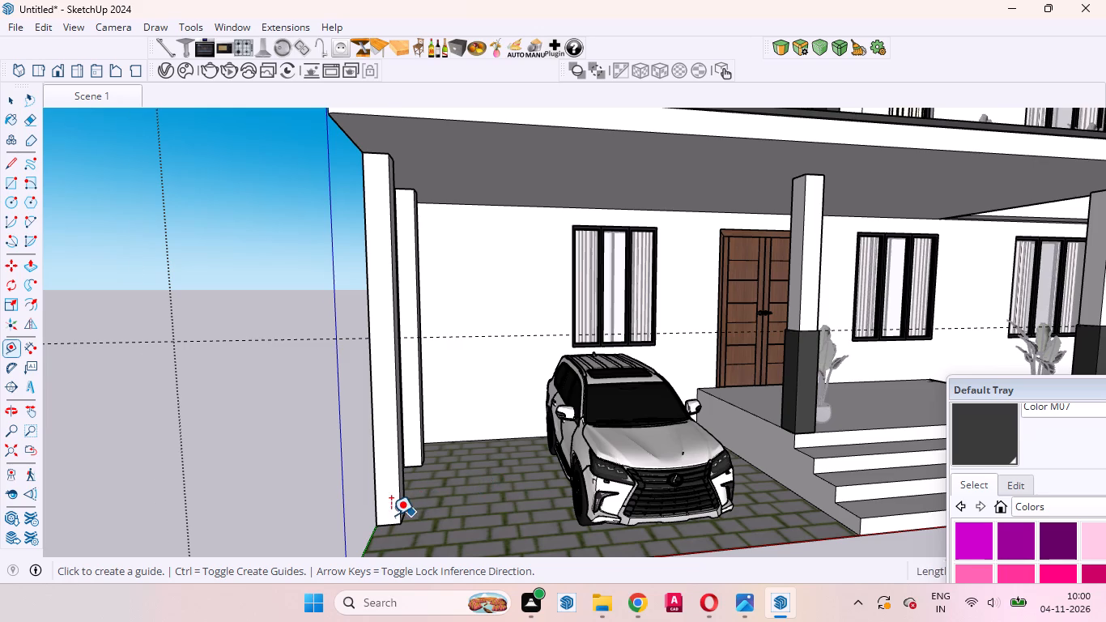
scroll(391, 515, "up", 2)
left_click(389, 531)
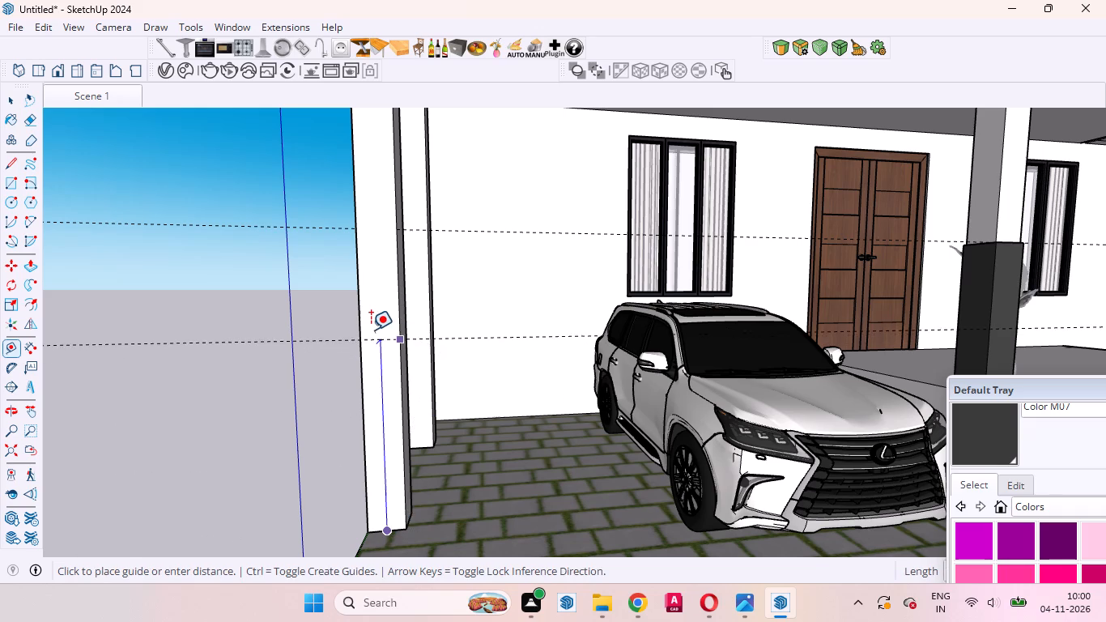
scroll(368, 324, "down", 4)
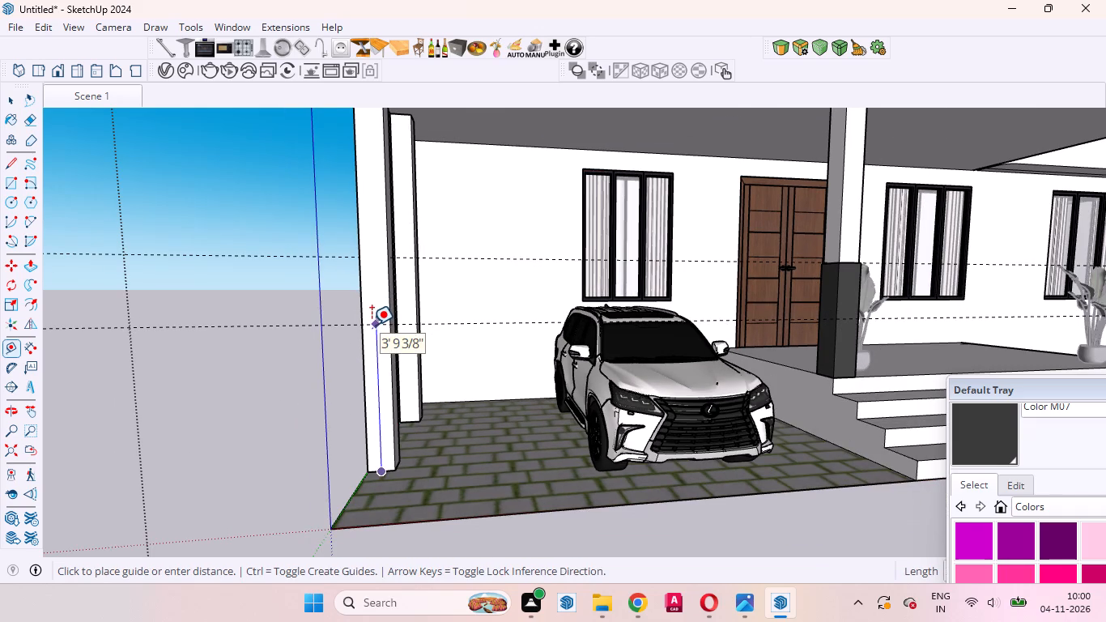
left_click(372, 325)
Open the front carport column for editing and draw a horizontal line across its front face along the guide.
middle_click_drag(373, 407, 530, 399)
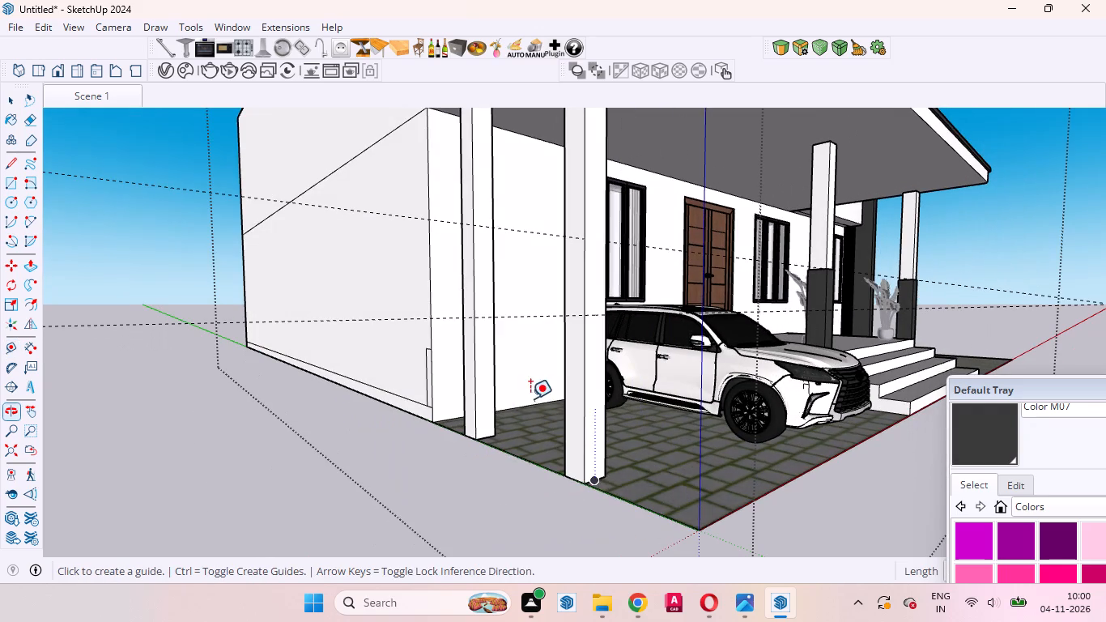
key("space")
scroll(593, 394, "up", 4)
middle_click_drag(593, 415, 534, 425)
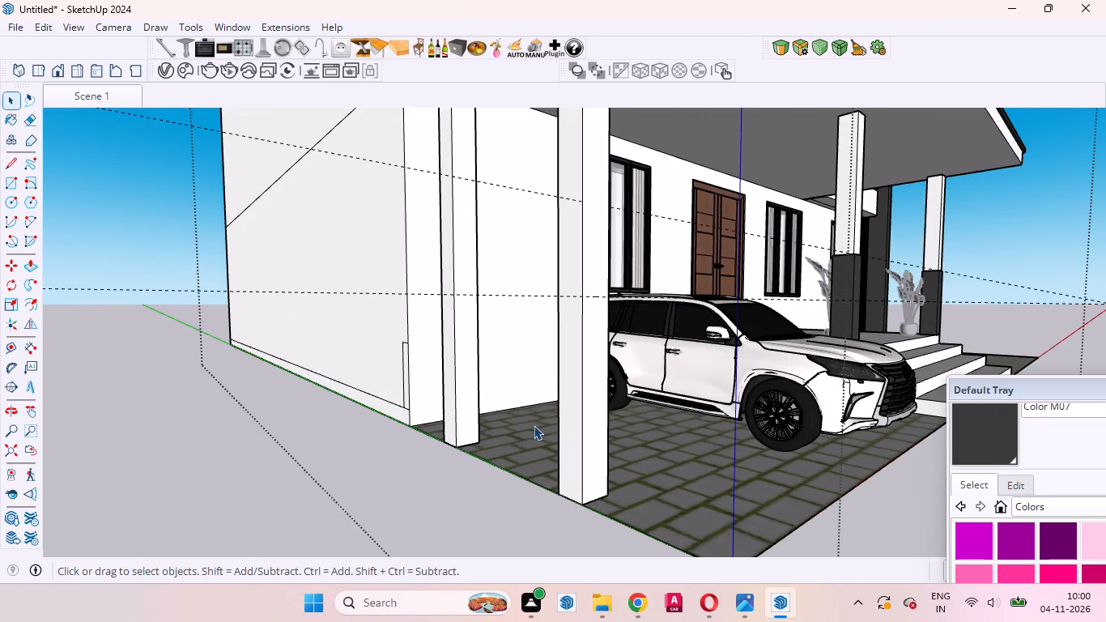
middle_click_drag(534, 425, 509, 425)
middle_click_drag(601, 388, 525, 416)
double_click(585, 367)
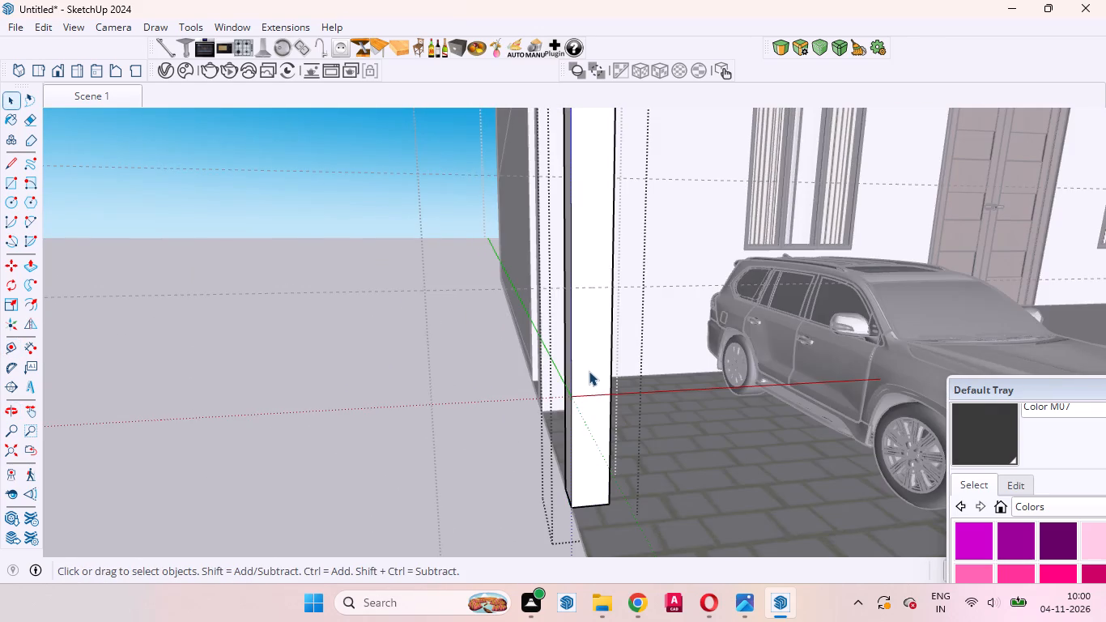
left_click(589, 372)
scroll(559, 390, "down", 5)
scroll(610, 441, "up", 4)
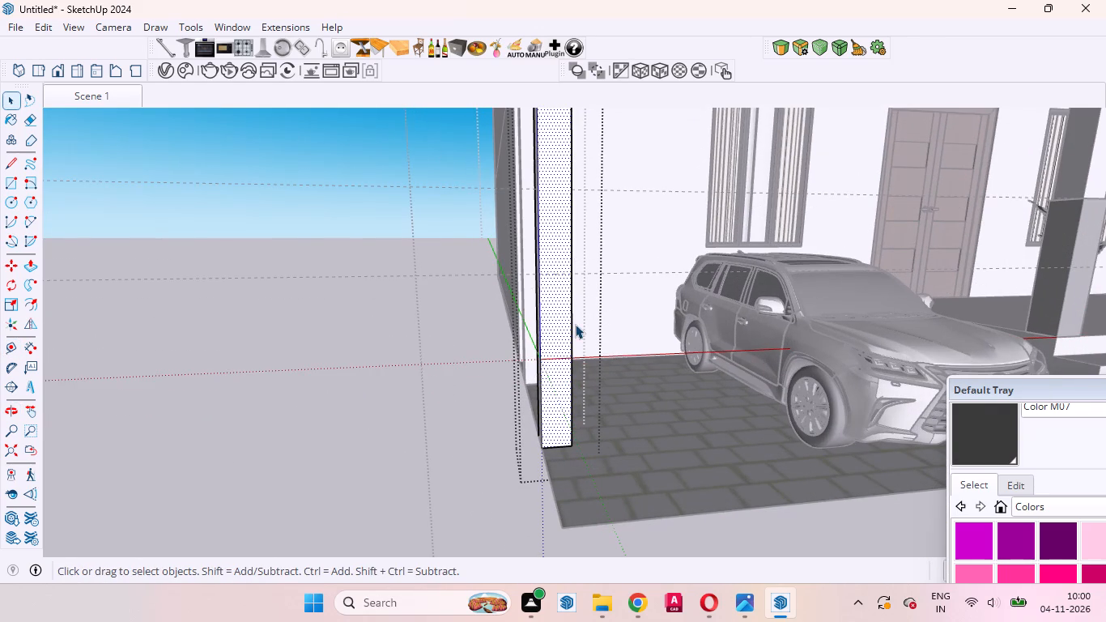
key("l")
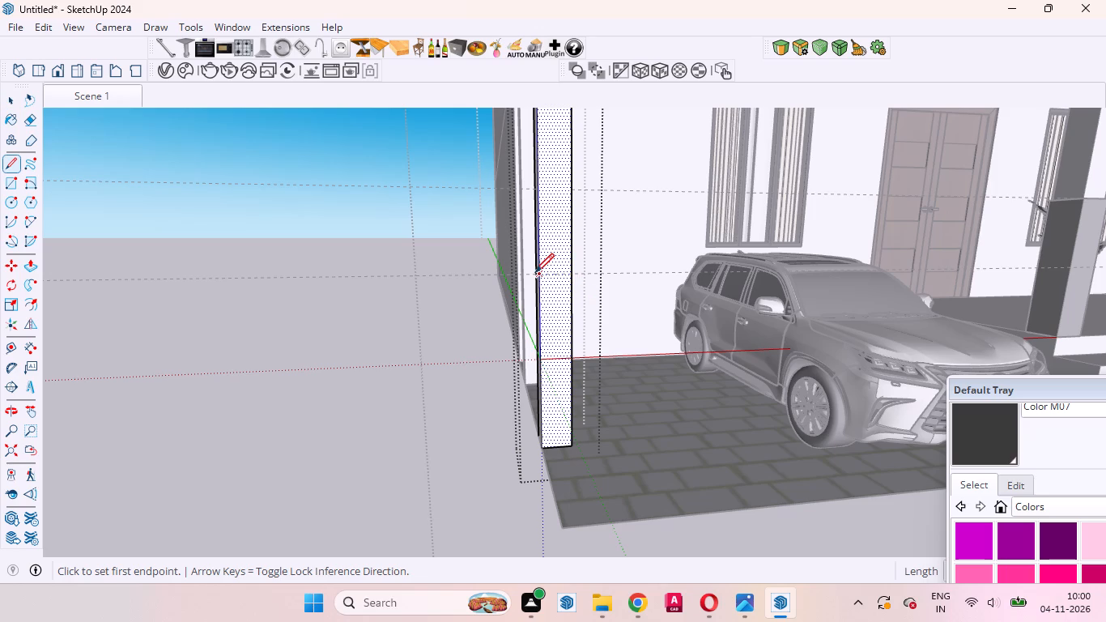
left_click(535, 272)
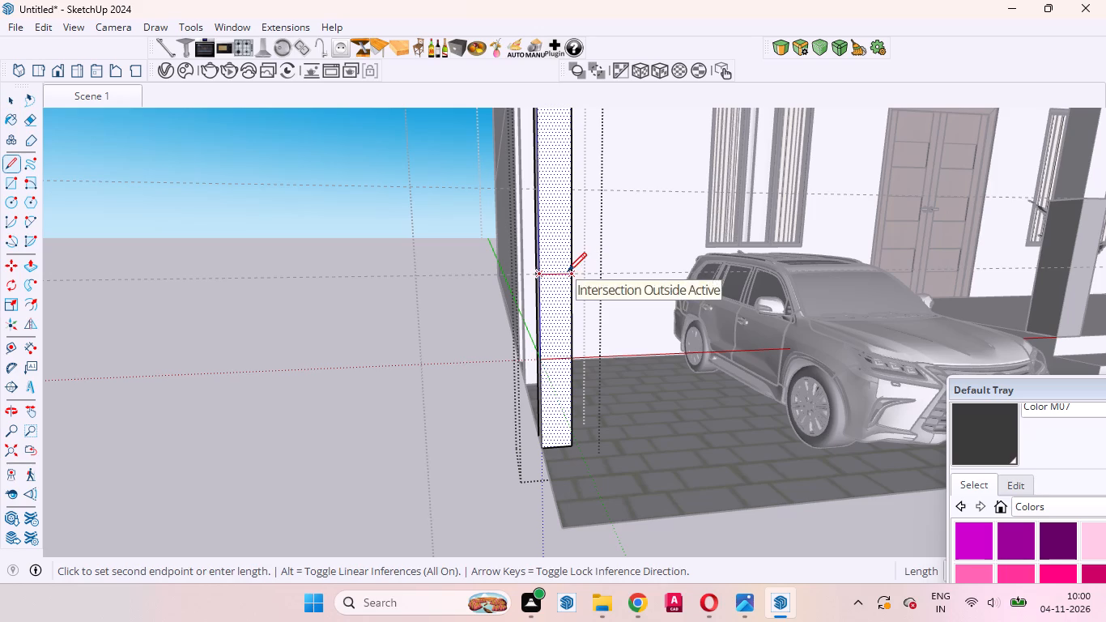
left_click(568, 271)
Continue the split line at the same height around the column's car-facing, outer and back sides.
middle_click_drag(575, 292, 446, 360)
scroll(430, 344, "up", 4)
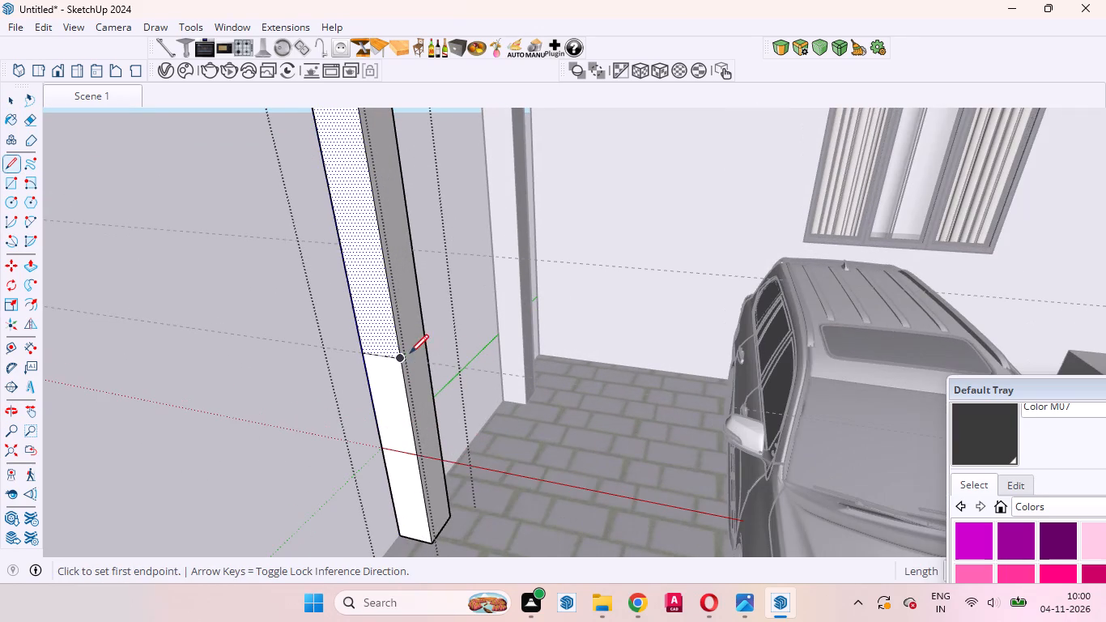
left_click(403, 359)
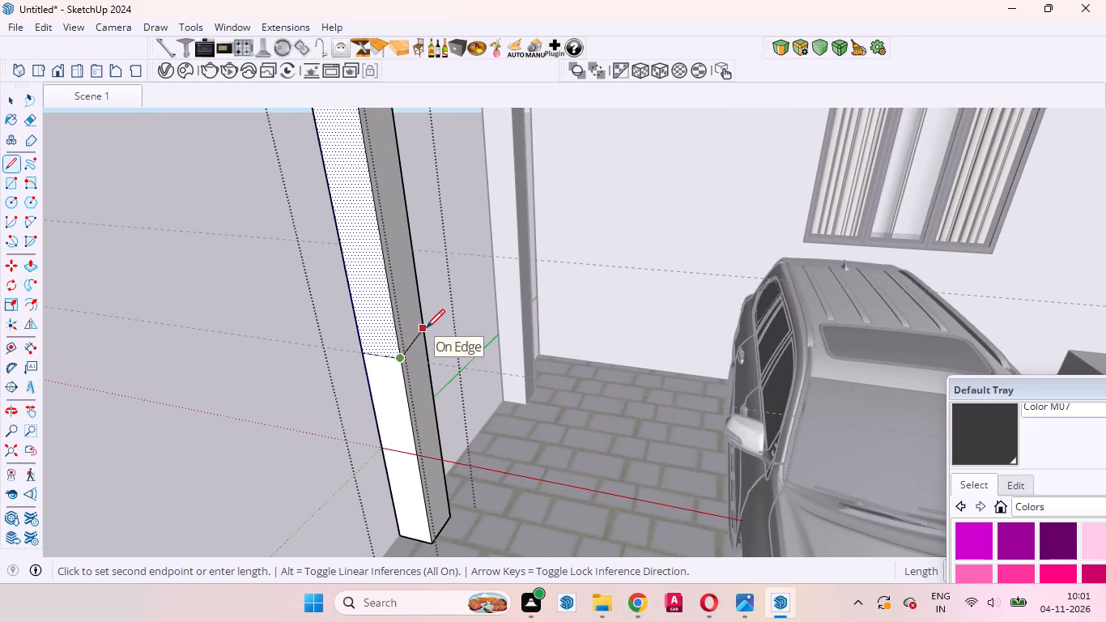
left_click(429, 333)
middle_click_drag(355, 362, 500, 344)
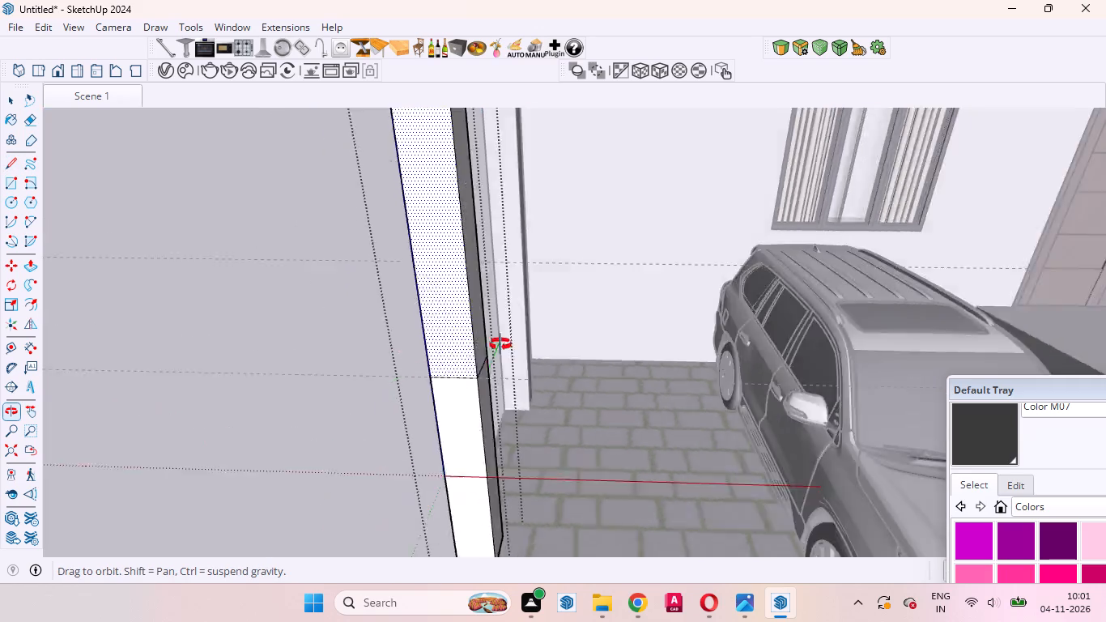
middle_click_drag(500, 344, 631, 349)
left_click(717, 356)
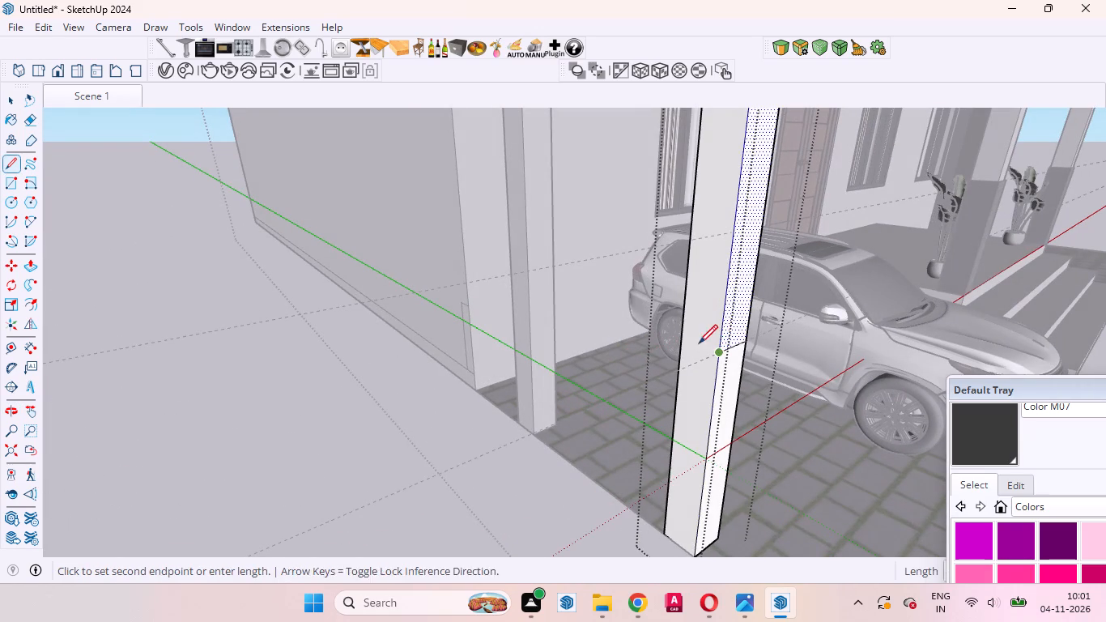
left_click(678, 342)
middle_click_drag(652, 351, 857, 392)
left_click(1019, 329)
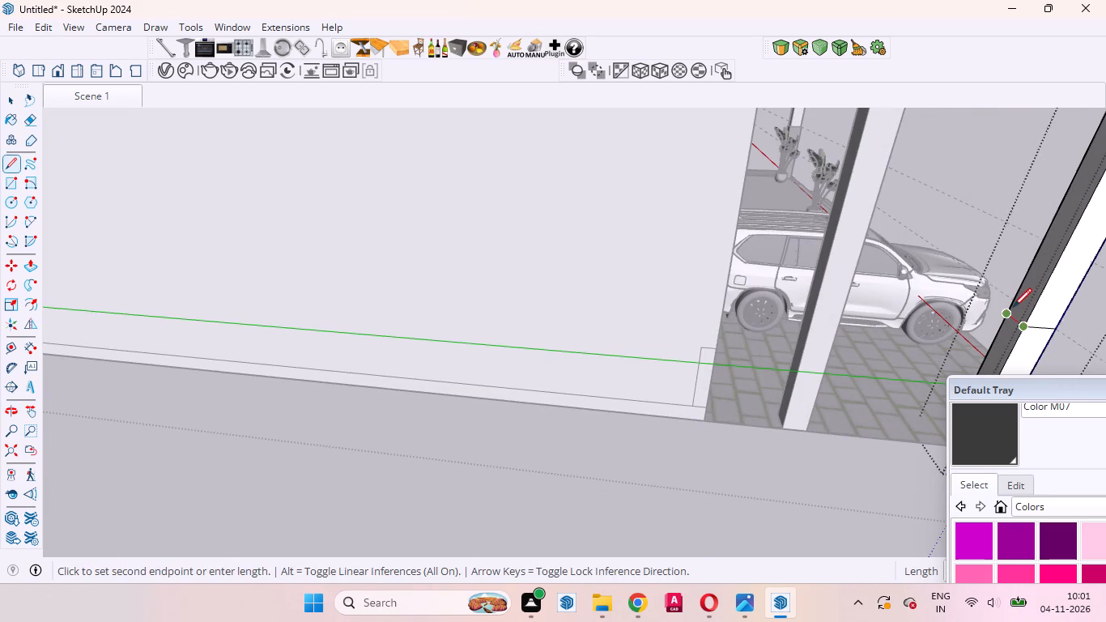
scroll(1012, 307, "up", 20)
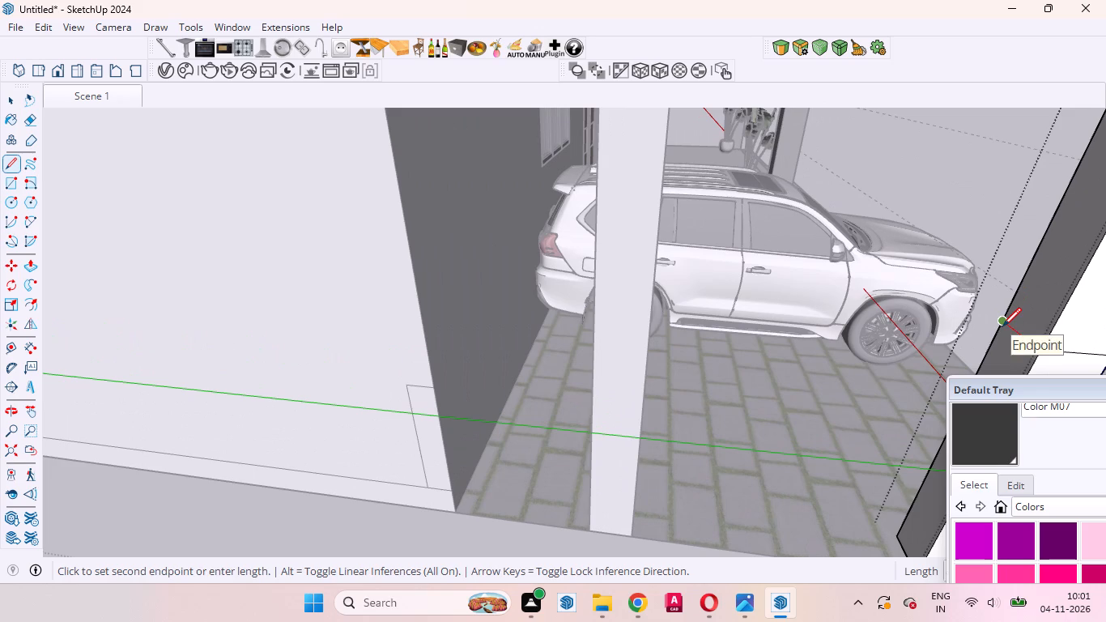
left_click(1002, 326)
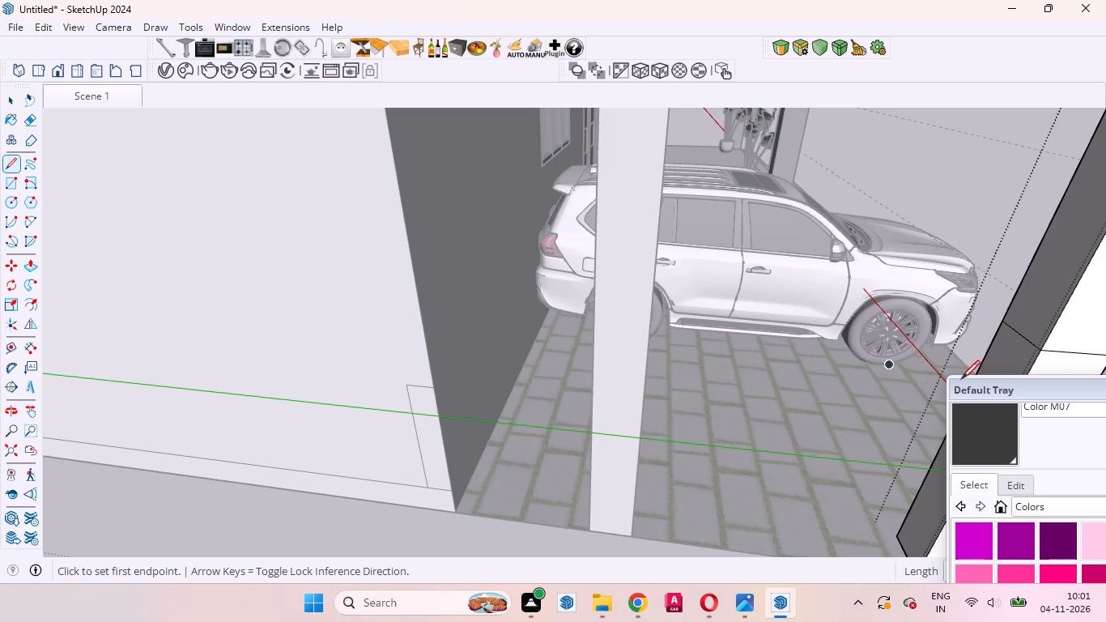
key("space")
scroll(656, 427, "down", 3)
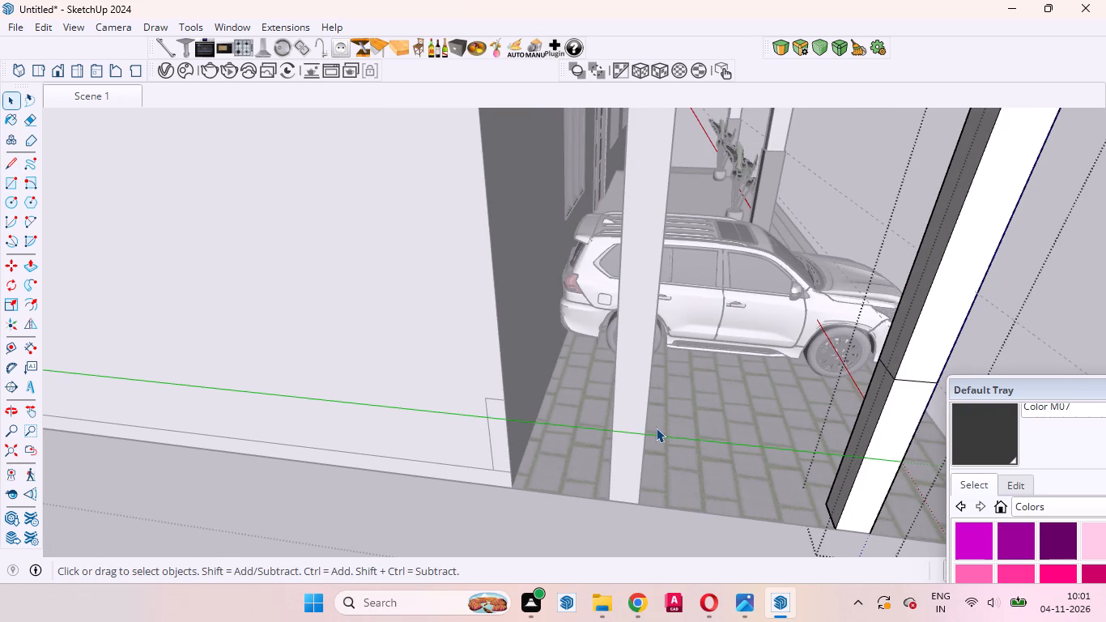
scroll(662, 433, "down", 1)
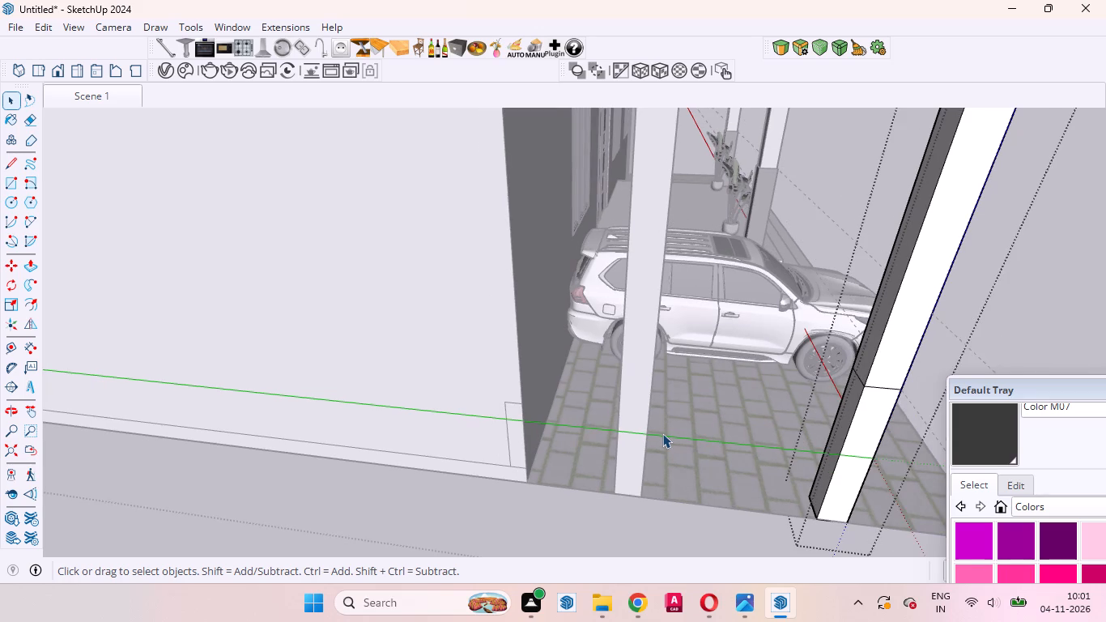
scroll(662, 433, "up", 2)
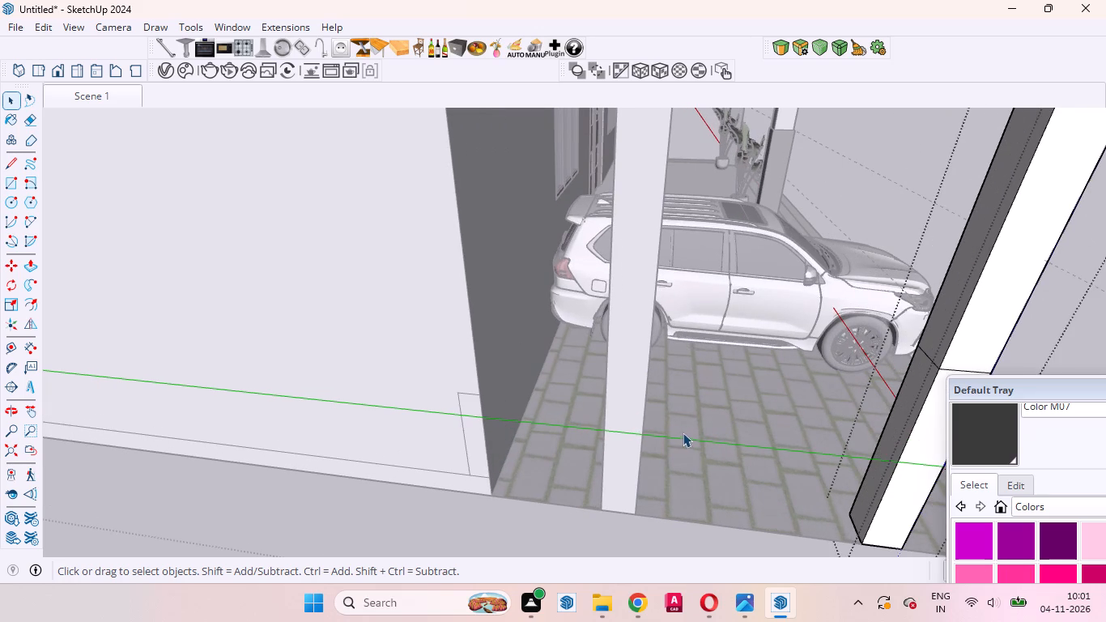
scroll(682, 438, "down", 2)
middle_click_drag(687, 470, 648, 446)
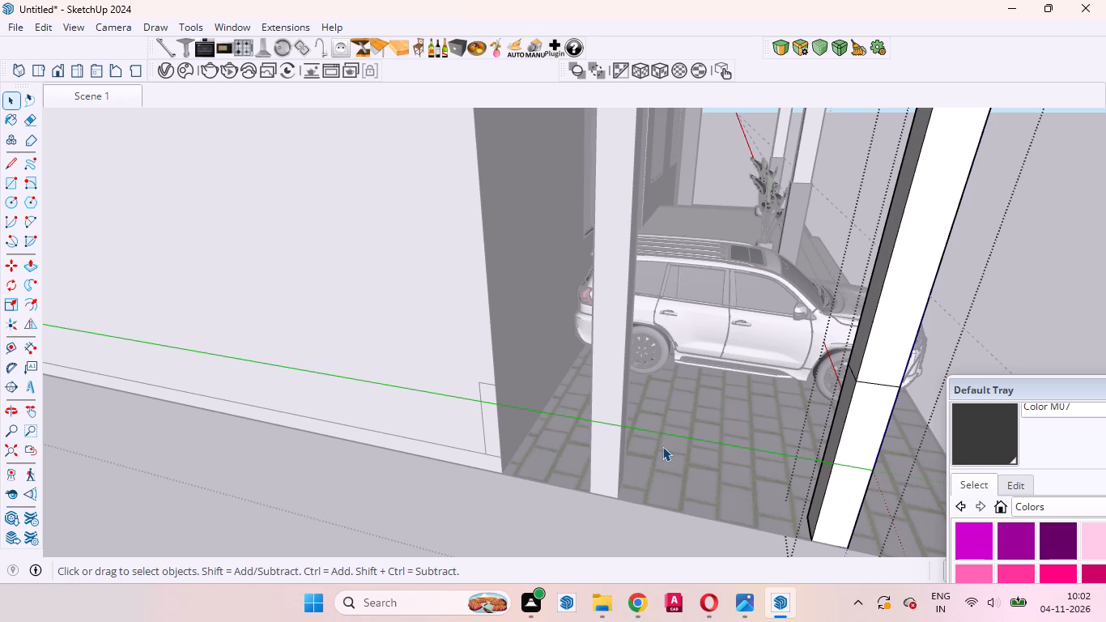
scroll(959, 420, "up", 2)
Thicken the front carport column's base by repeating the previous Push/Pull offset on the lower faces of all four sides.
scroll(955, 416, "up", 3)
scroll(884, 404, "up", 7)
left_click(859, 417)
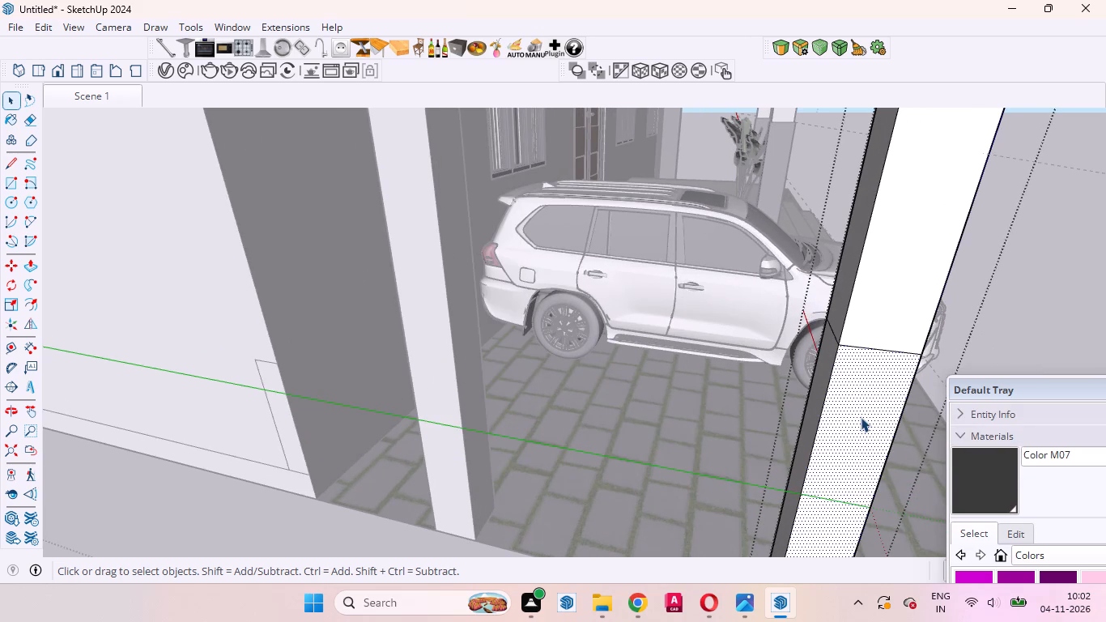
key("p")
double_click(860, 415)
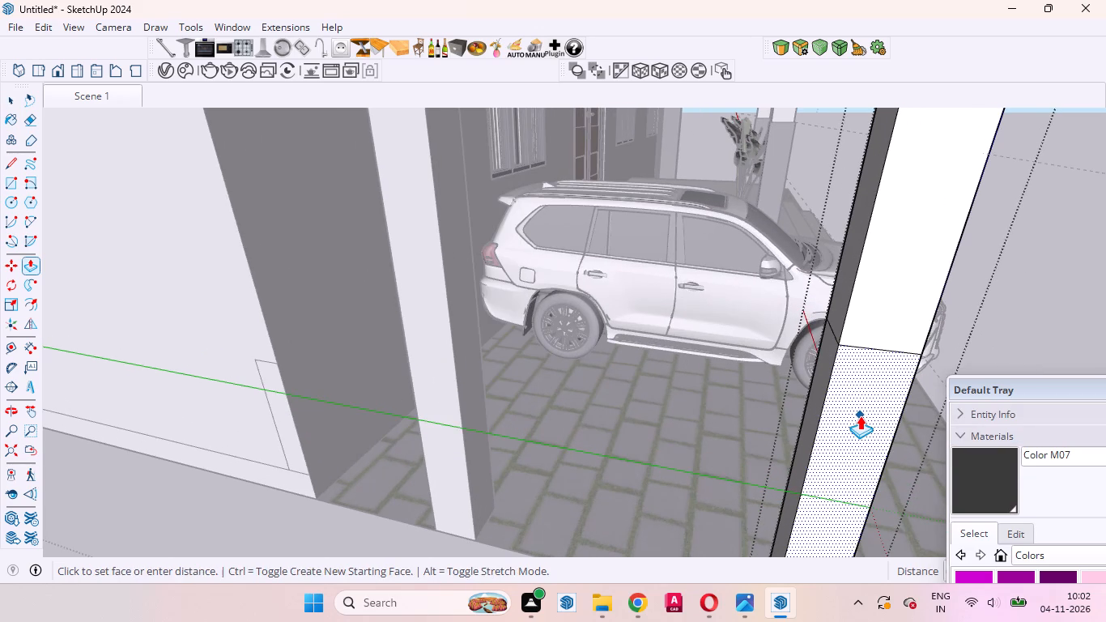
scroll(797, 356, "up", 6)
middle_click_drag(833, 411, 849, 425)
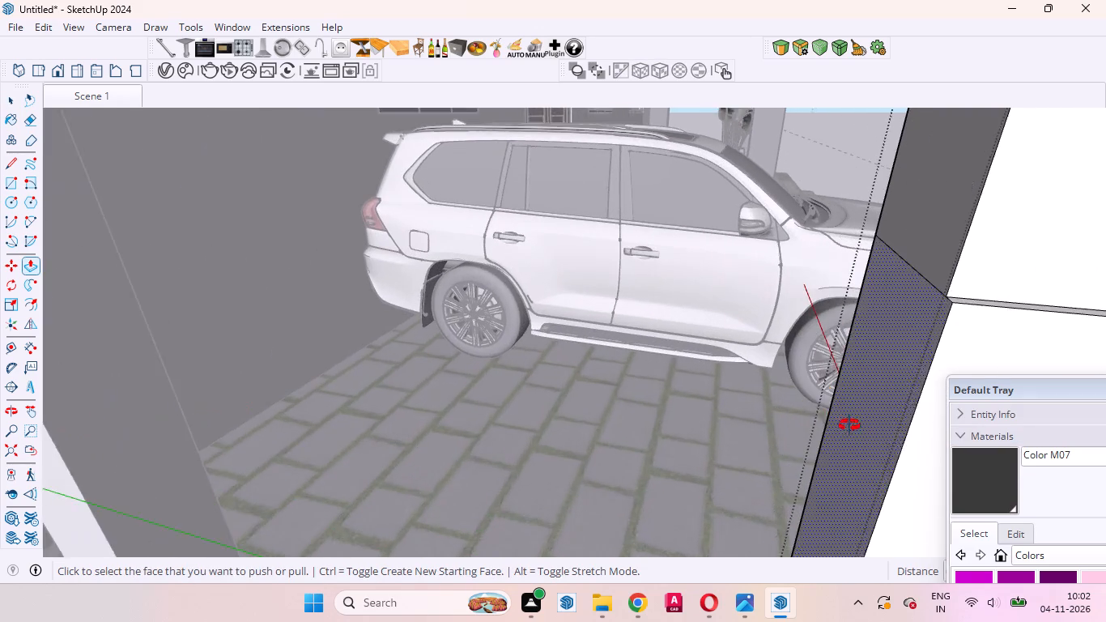
middle_click_drag(849, 425, 860, 431)
double_click(871, 400)
scroll(736, 413, "down", 7)
scroll(701, 418, "up", 1)
scroll(701, 418, "down", 1)
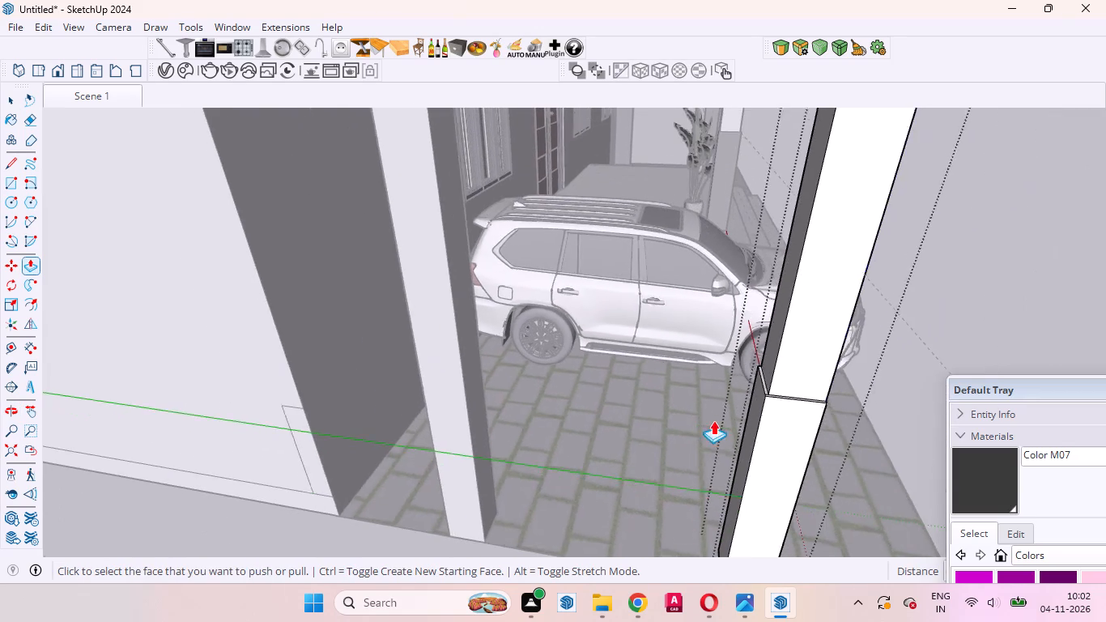
middle_click_drag(832, 433, 661, 401)
double_click(495, 377)
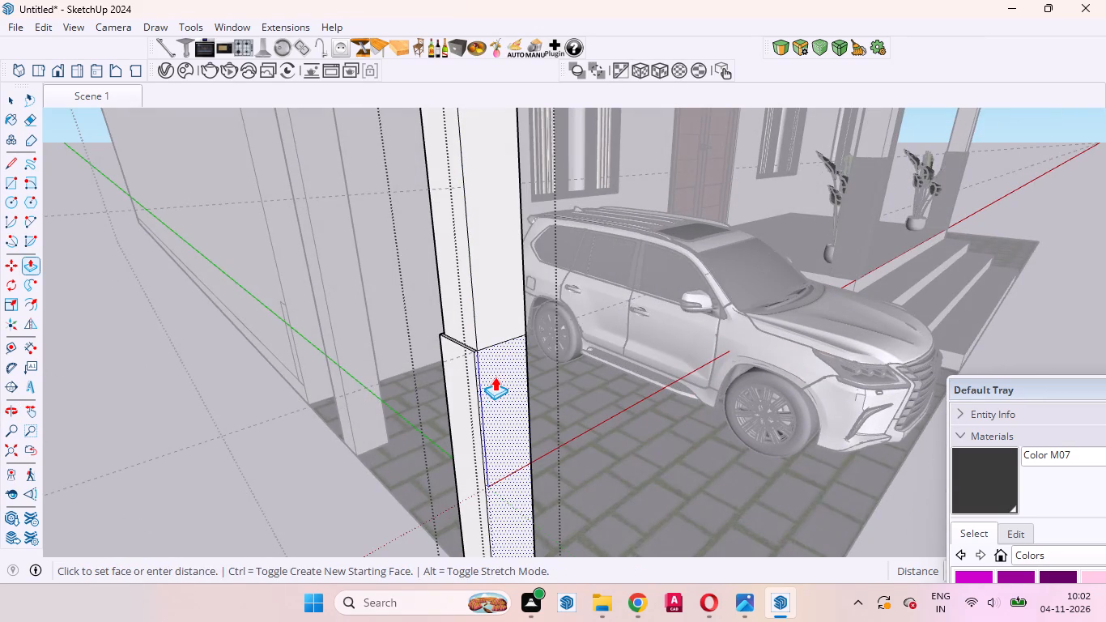
middle_click_drag(549, 393, 332, 437)
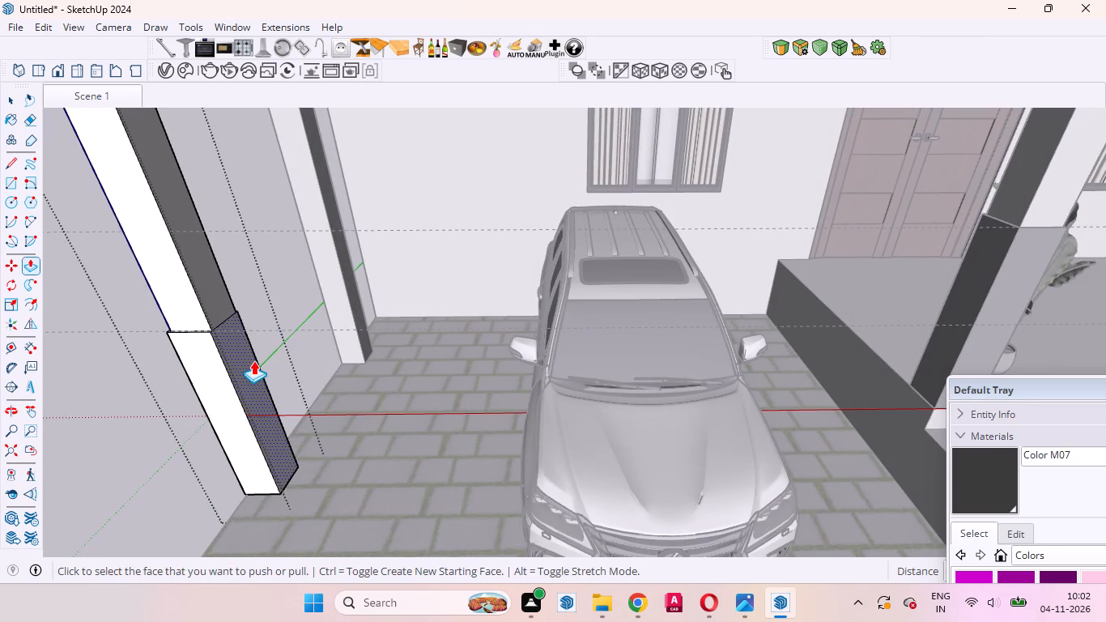
double_click(253, 360)
key("space")
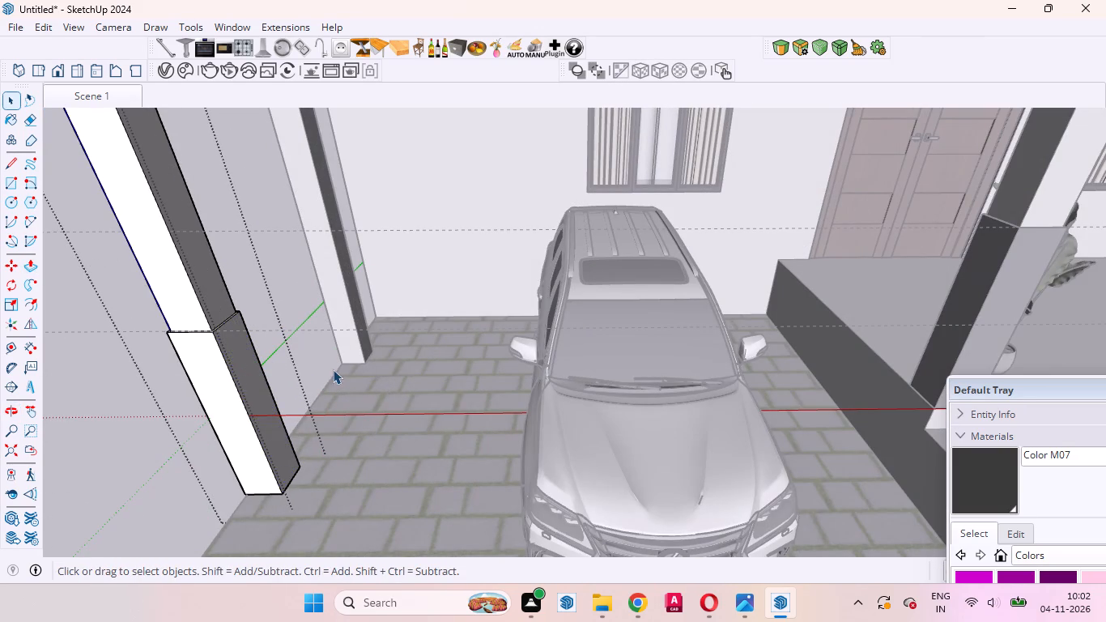
Paint the front and car-facing faces of the front carport column's thickened base, including their top ledges, with Color M07.
scroll(498, 328, "down", 4)
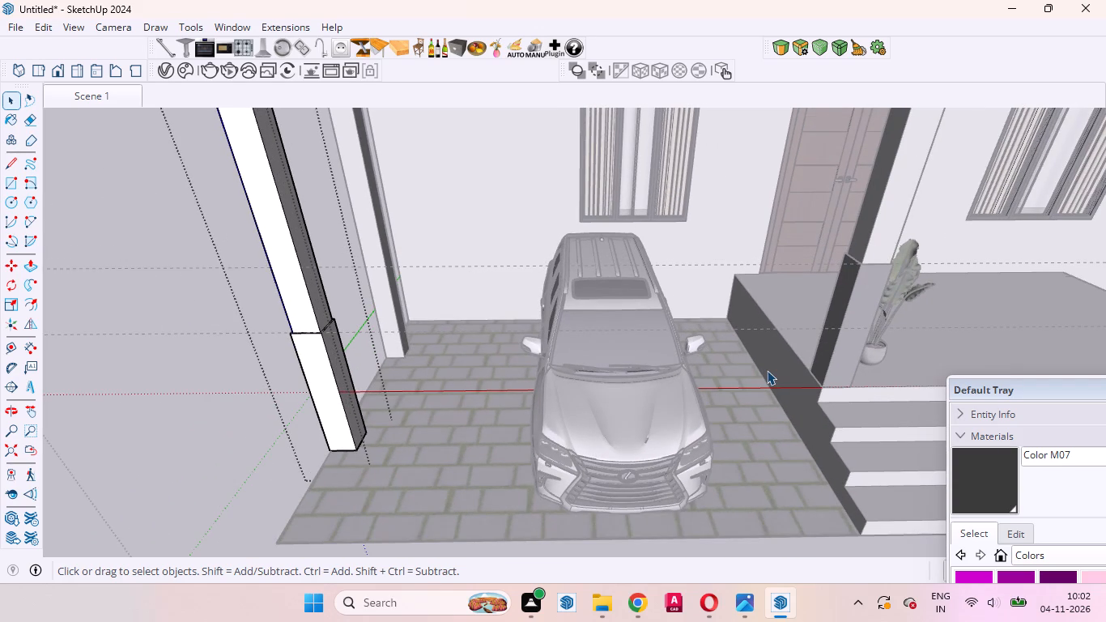
left_click(989, 486)
scroll(328, 374, "up", 9)
left_click(319, 360)
left_click(365, 318)
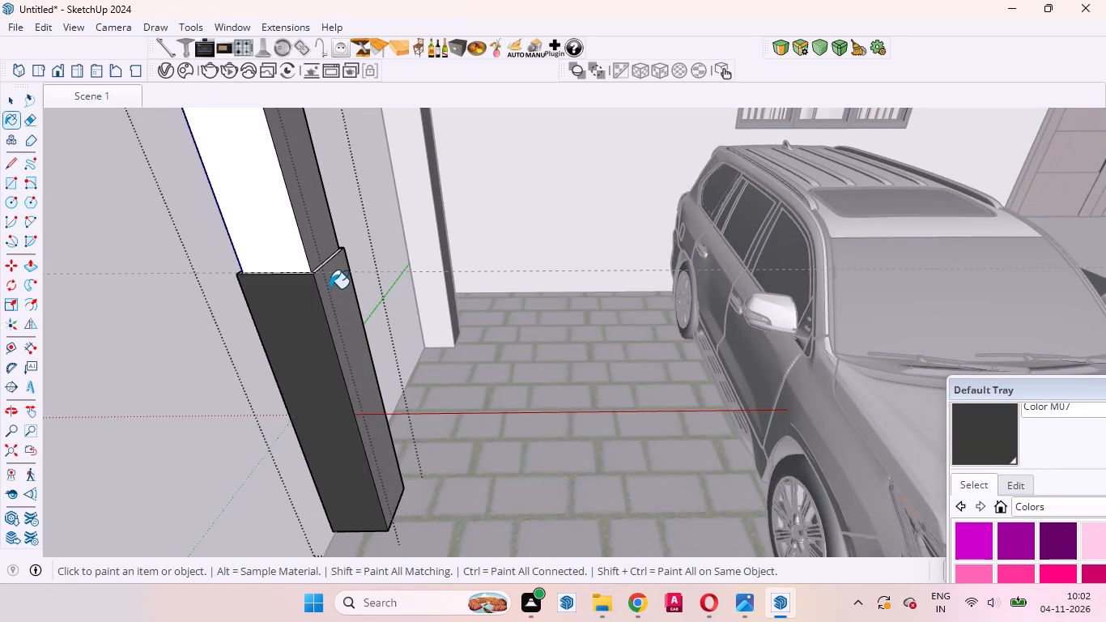
left_click(329, 288)
scroll(325, 269, "up", 17)
left_click(317, 266)
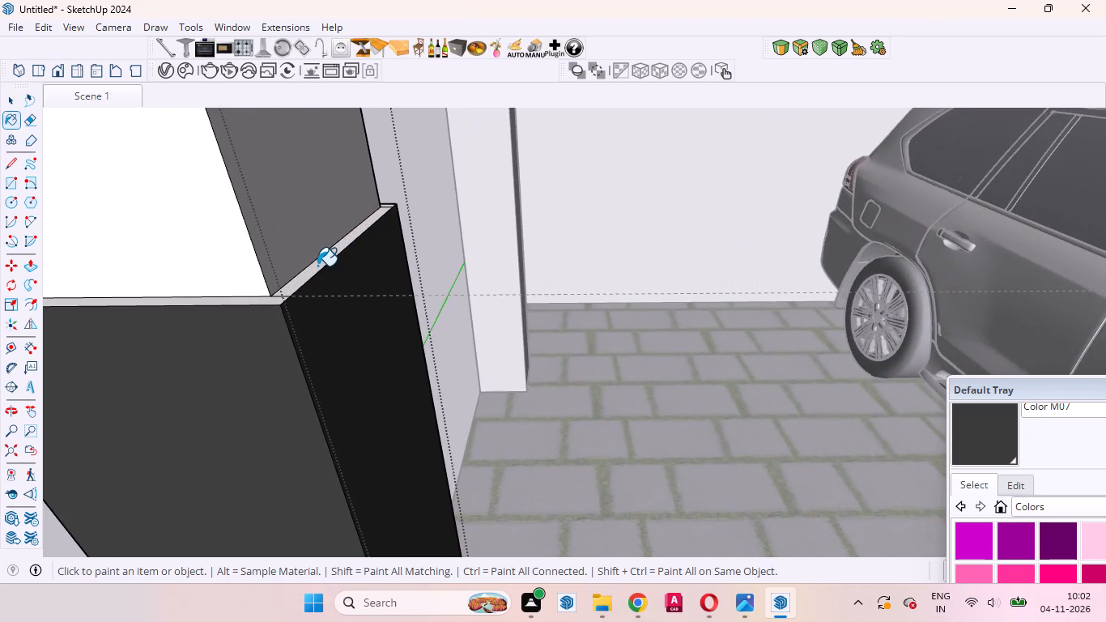
left_click(260, 302)
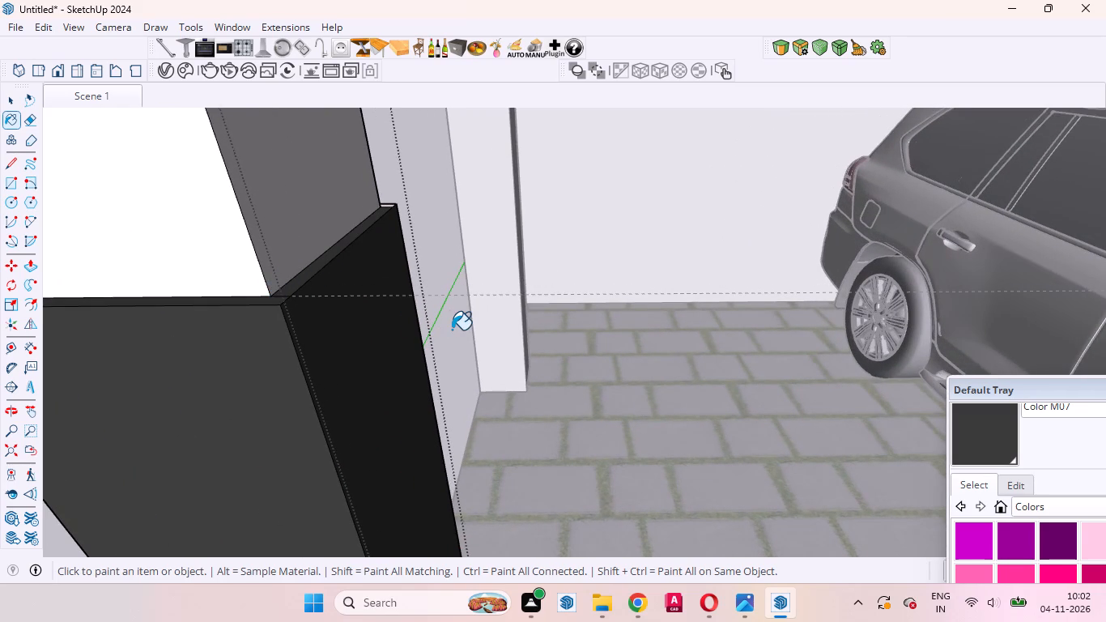
Paint the base's outer and back faces and their top ledges with Color M07, and finish editing the front carport column.
scroll(346, 320, "down", 10)
middle_click_drag(351, 330, 444, 349)
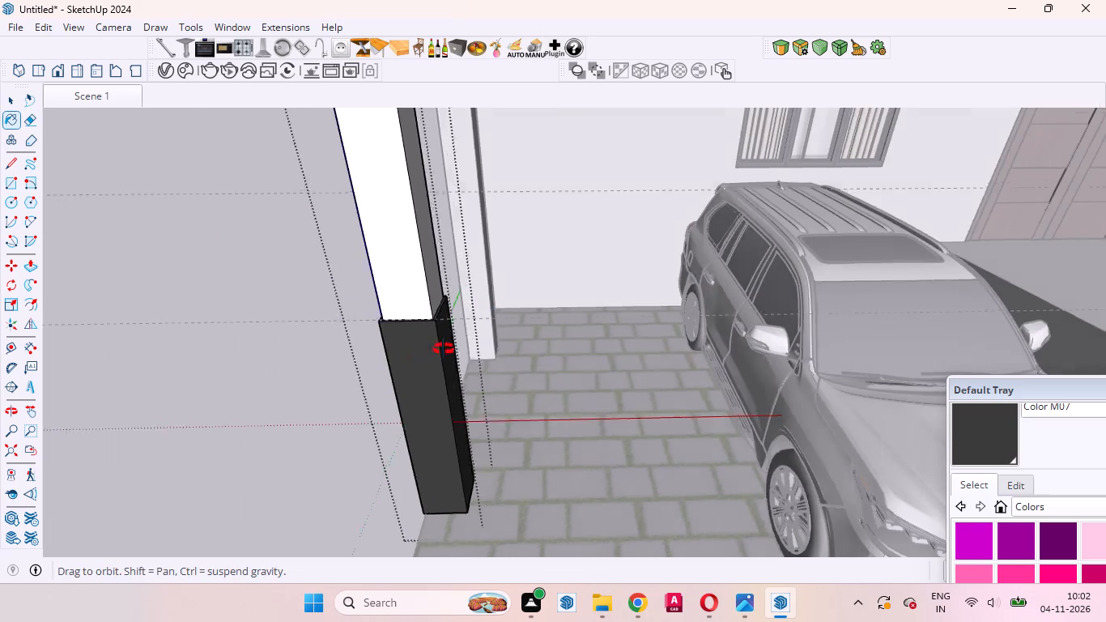
middle_click_drag(444, 349, 538, 352)
scroll(593, 365, "up", 3)
scroll(604, 369, "down", 1)
scroll(604, 369, "up", 1)
left_click(665, 403)
scroll(683, 353, "up", 10)
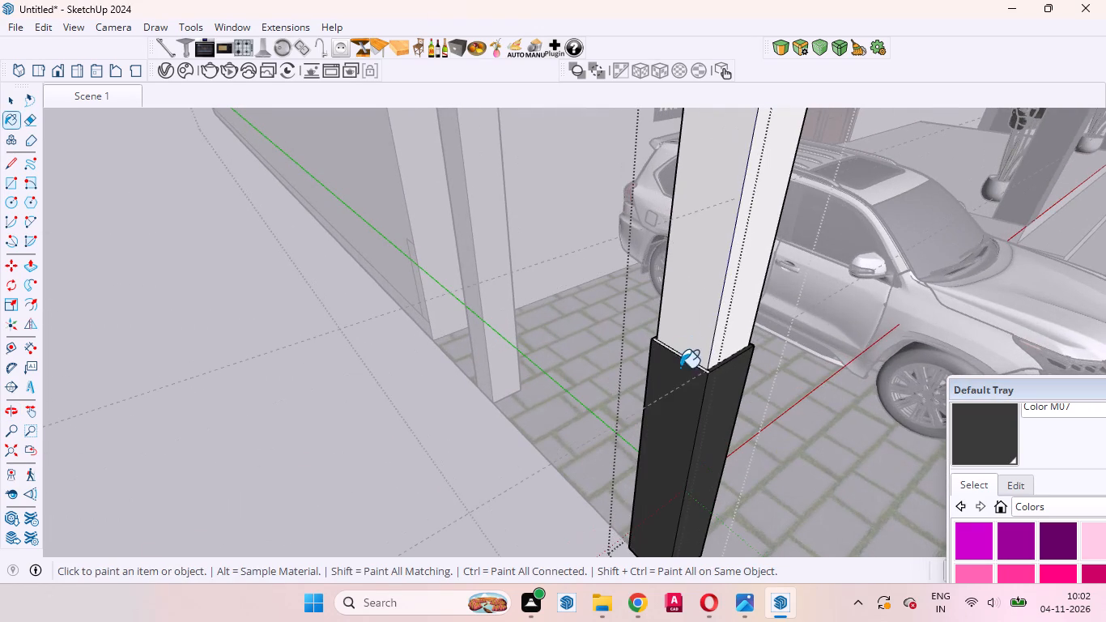
scroll(682, 356, "up", 19)
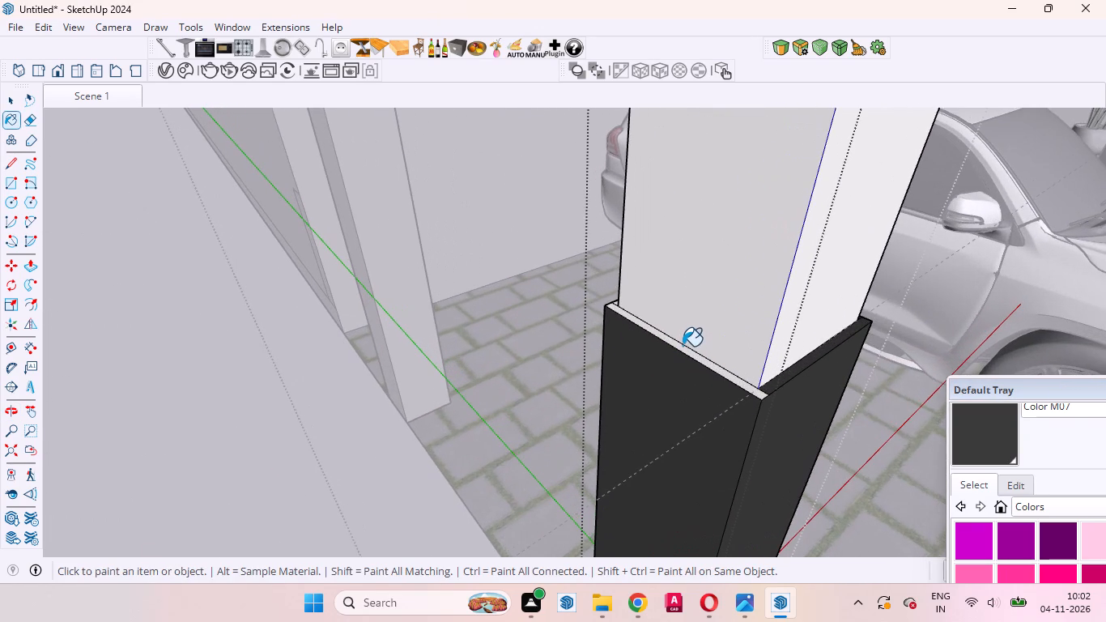
scroll(681, 347, "up", 13)
left_click(681, 345)
middle_click_drag(596, 334, 627, 369)
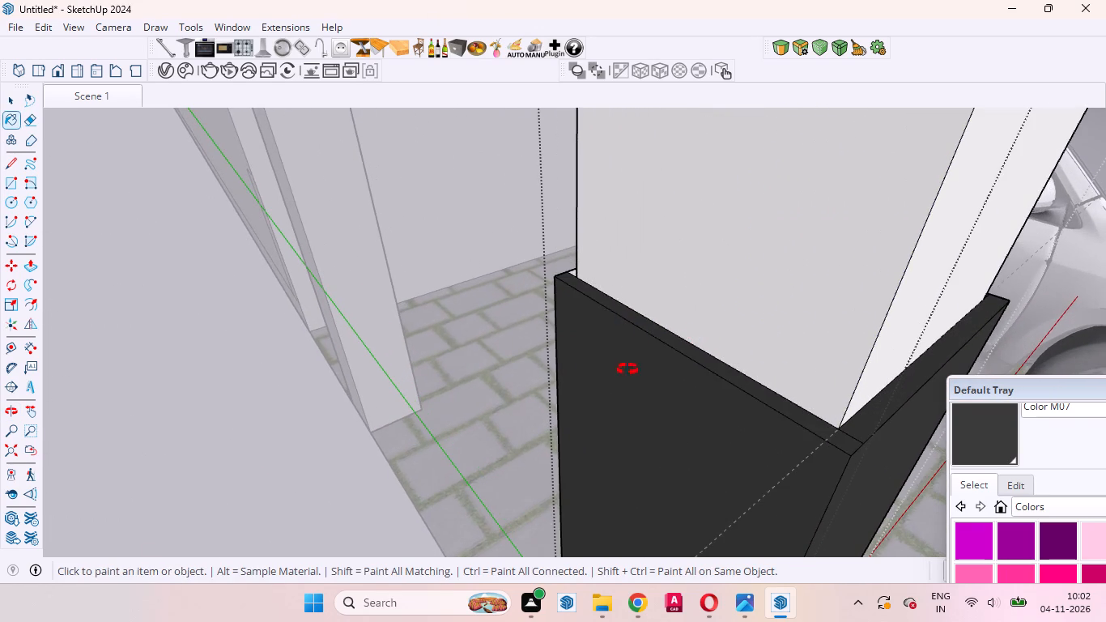
middle_click_drag(627, 369, 932, 417)
scroll(549, 285, "up", 5)
left_click(508, 246)
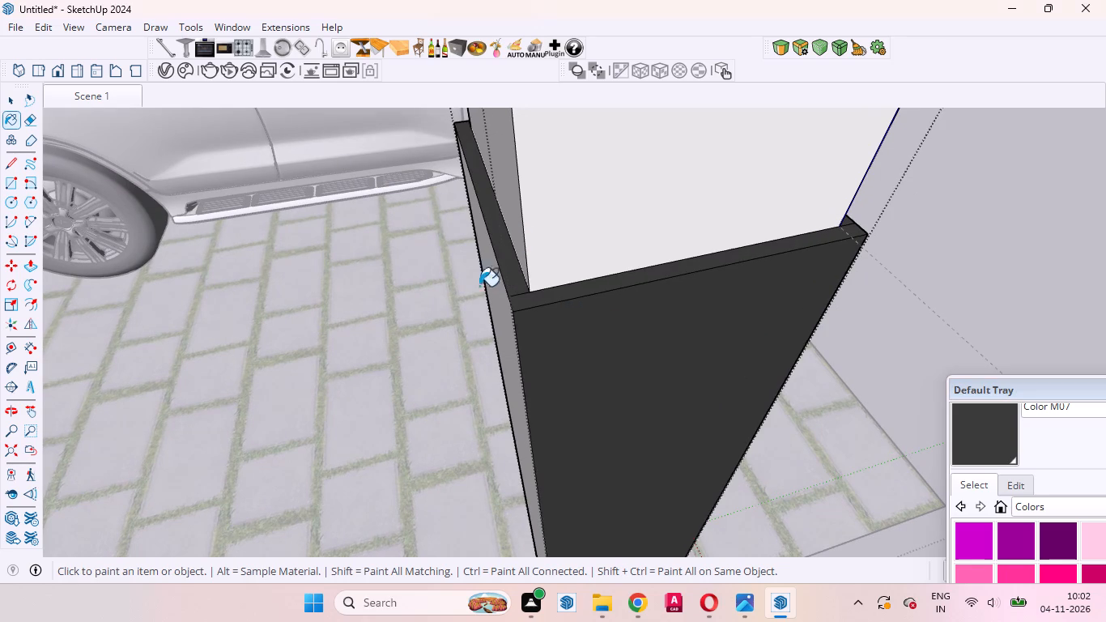
left_click(485, 327)
left_click(500, 334)
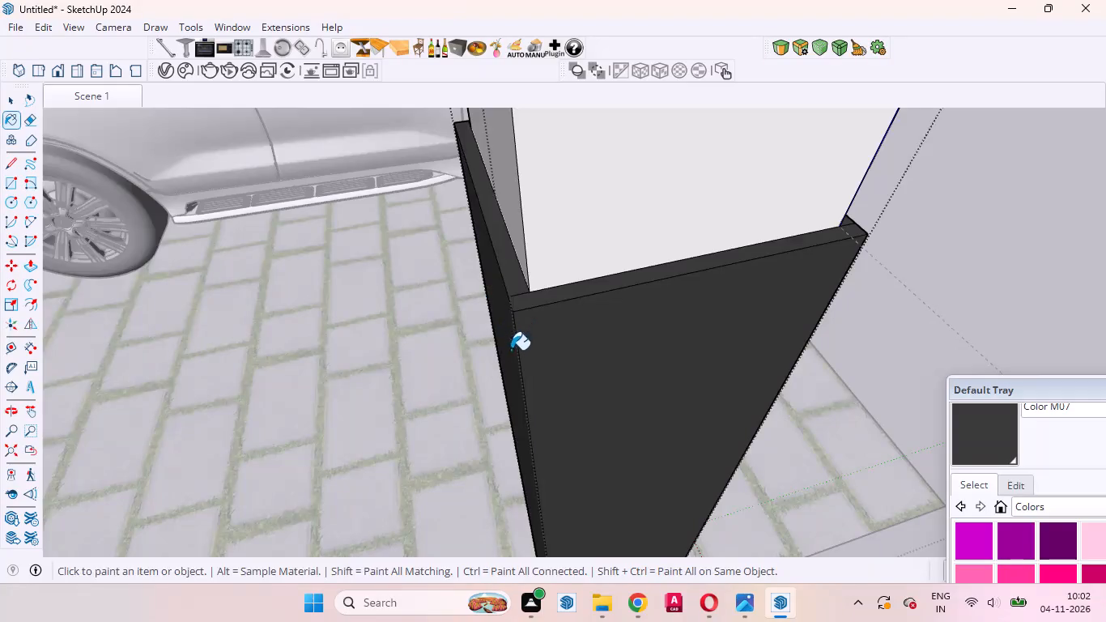
middle_click_drag(513, 354, 488, 272)
key("space")
left_click(932, 258)
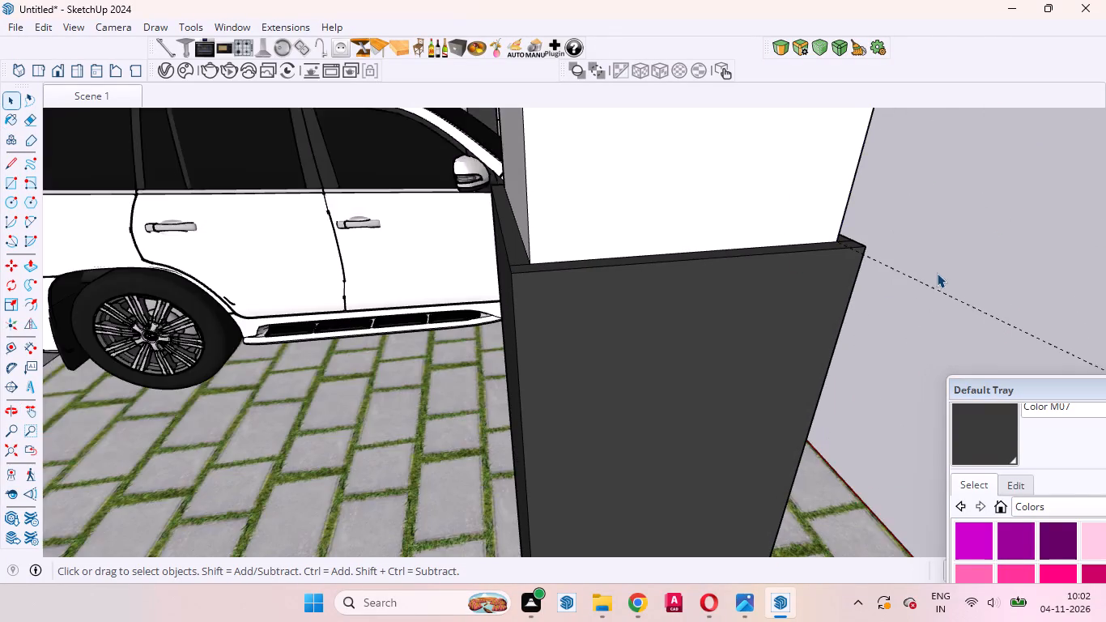
Place a horizontal guide from the top corner of the front carport column's base across to the rear carport column.
scroll(884, 304, "down", 5)
middle_click_drag(831, 337, 697, 325)
scroll(742, 259, "down", 9)
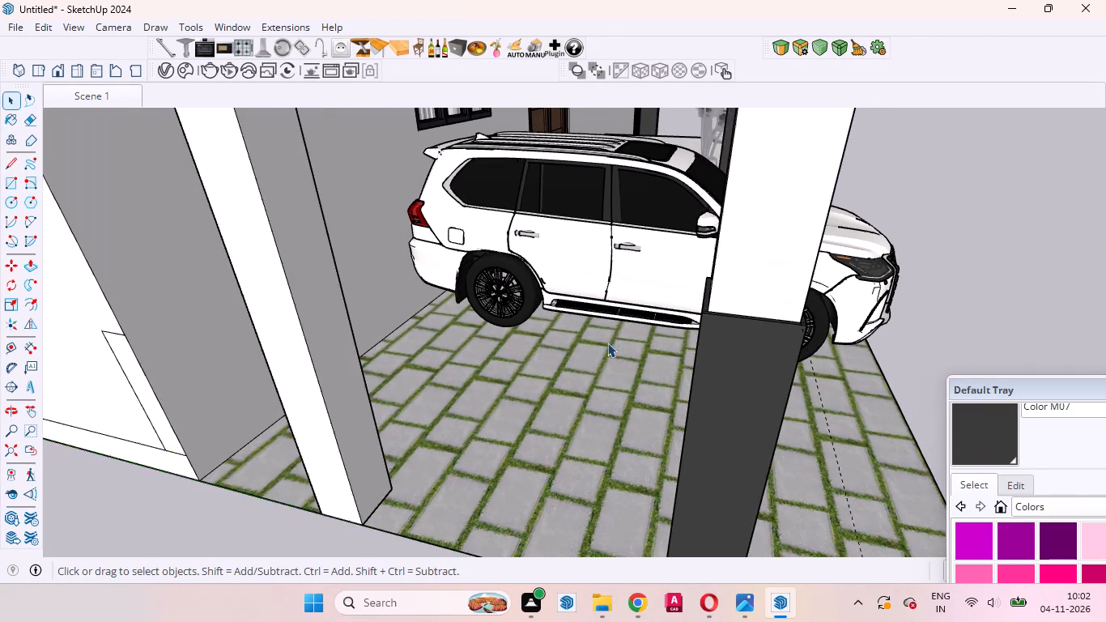
scroll(607, 343, "down", 11)
middle_click_drag(654, 392, 787, 411)
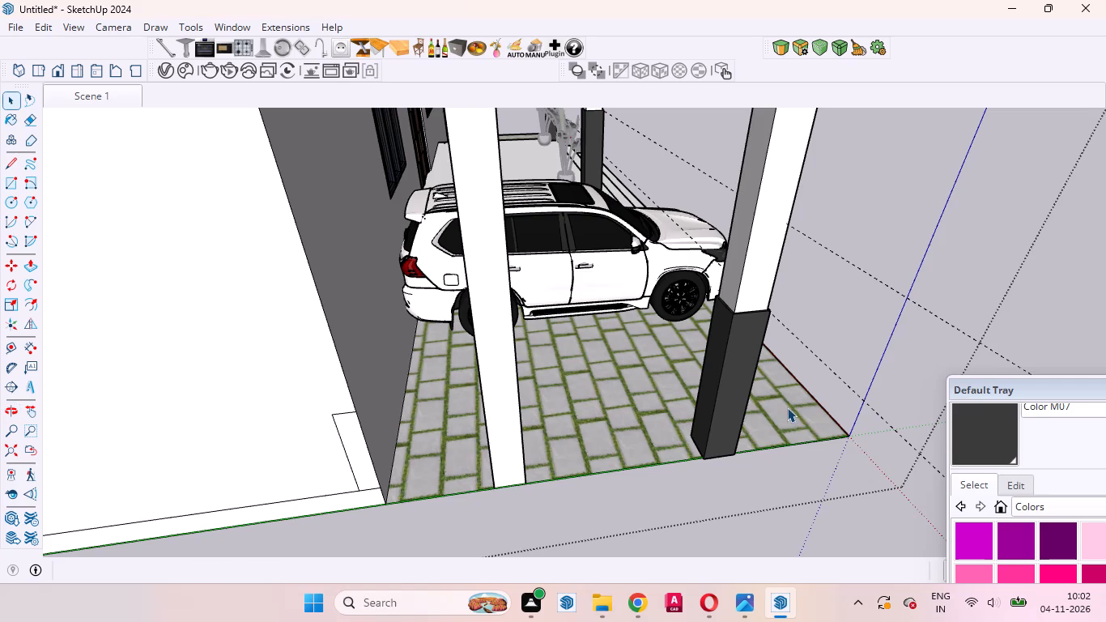
key("t")
scroll(764, 288, "up", 17)
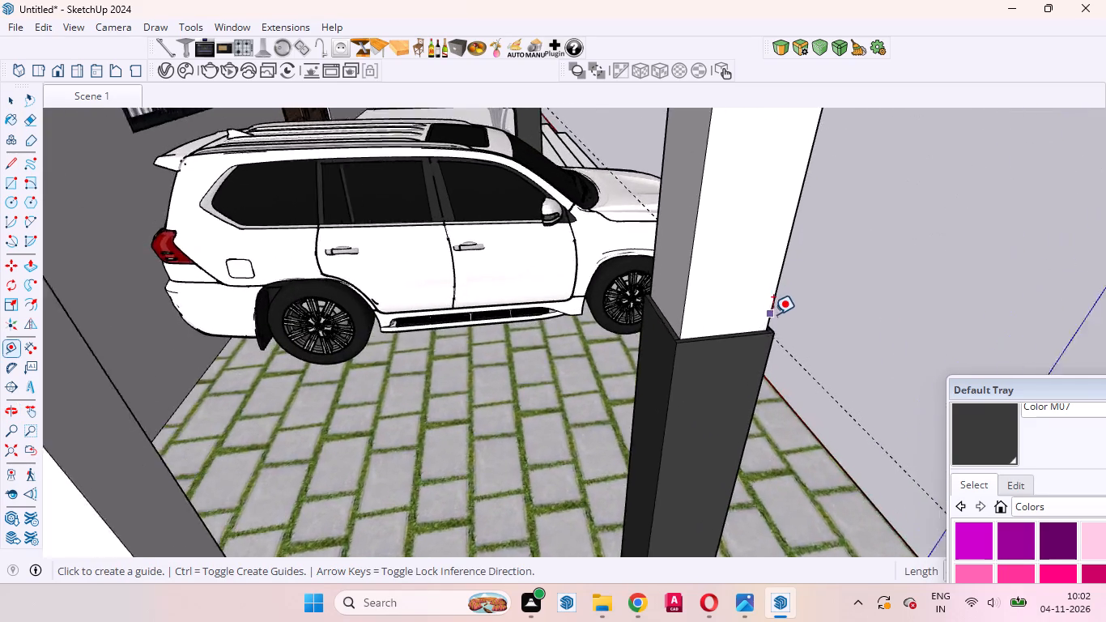
scroll(773, 314, "up", 9)
scroll(765, 339, "down", 5)
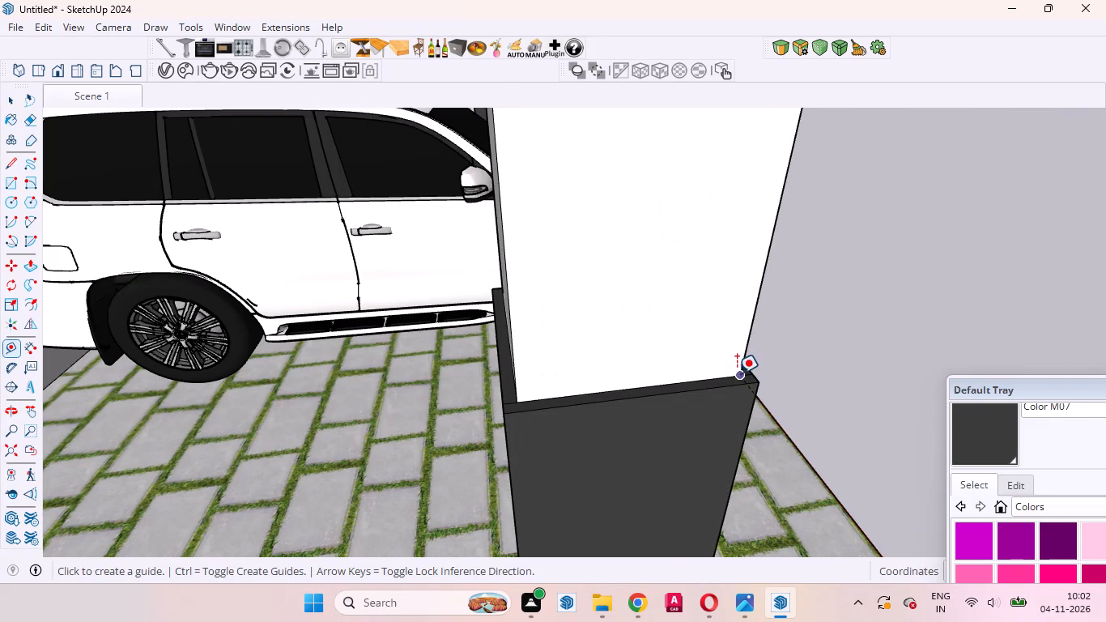
left_click(737, 373)
scroll(594, 355, "down", 20)
scroll(594, 355, "down", 8)
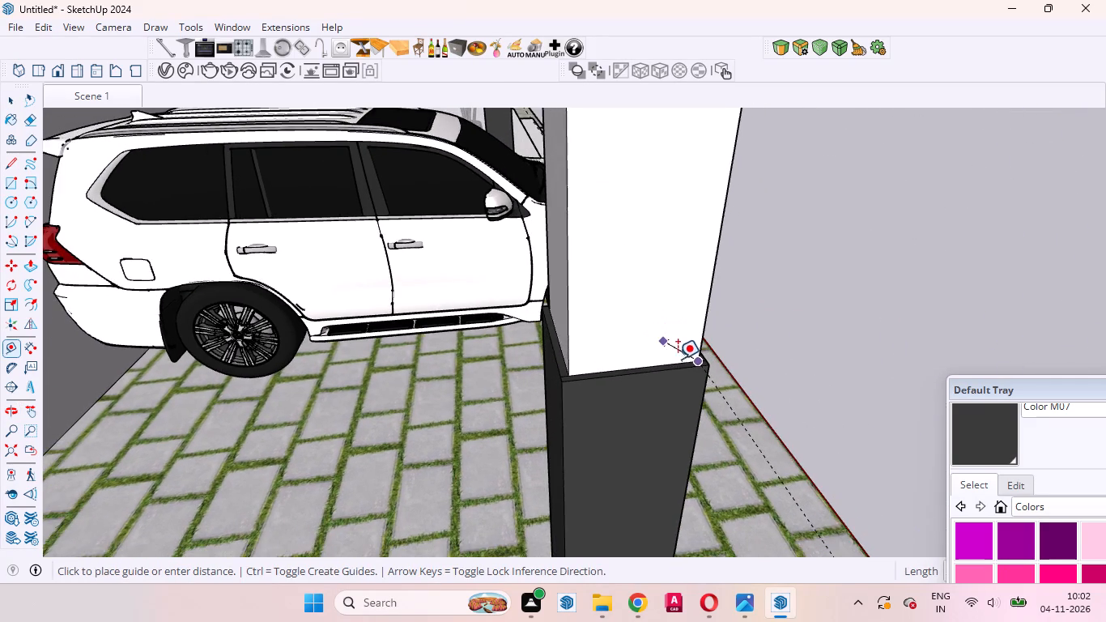
scroll(678, 359, "down", 18)
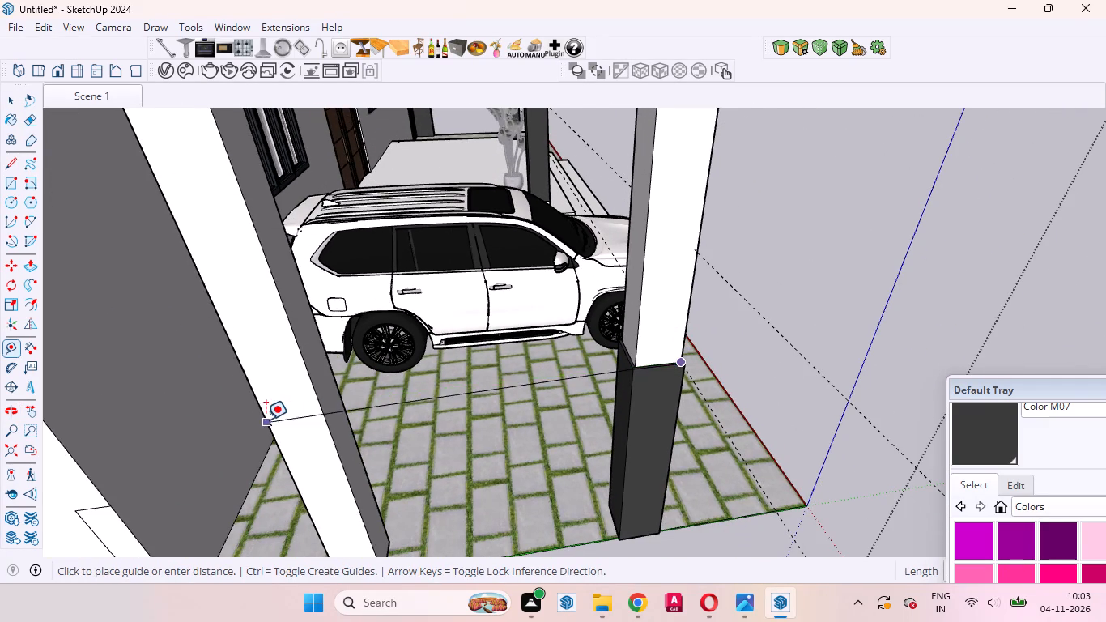
scroll(262, 420, "up", 5)
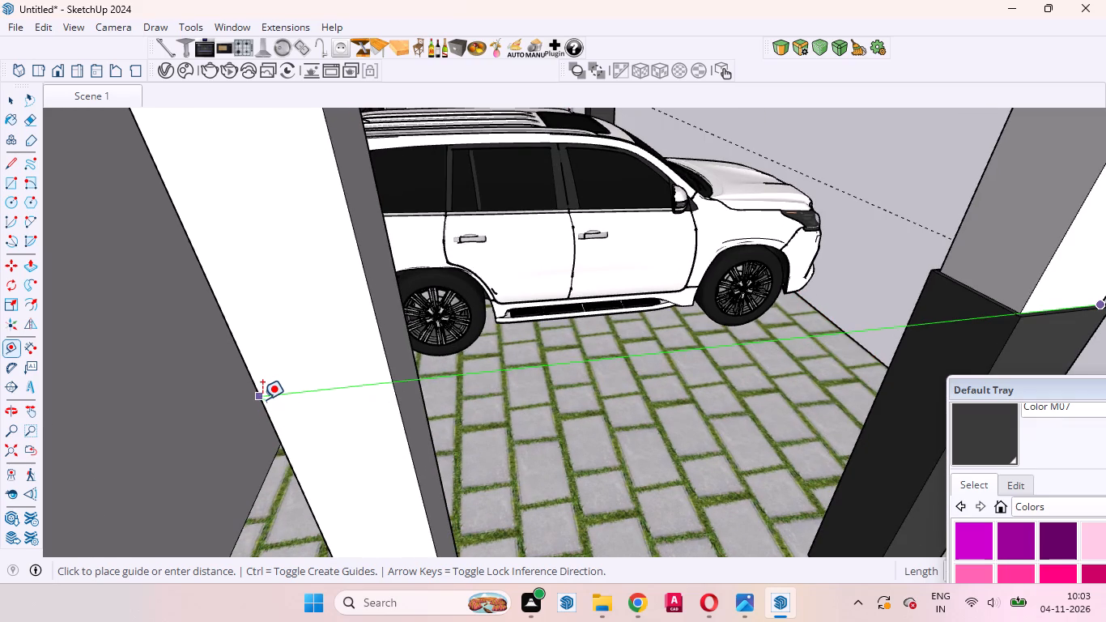
left_click(258, 396)
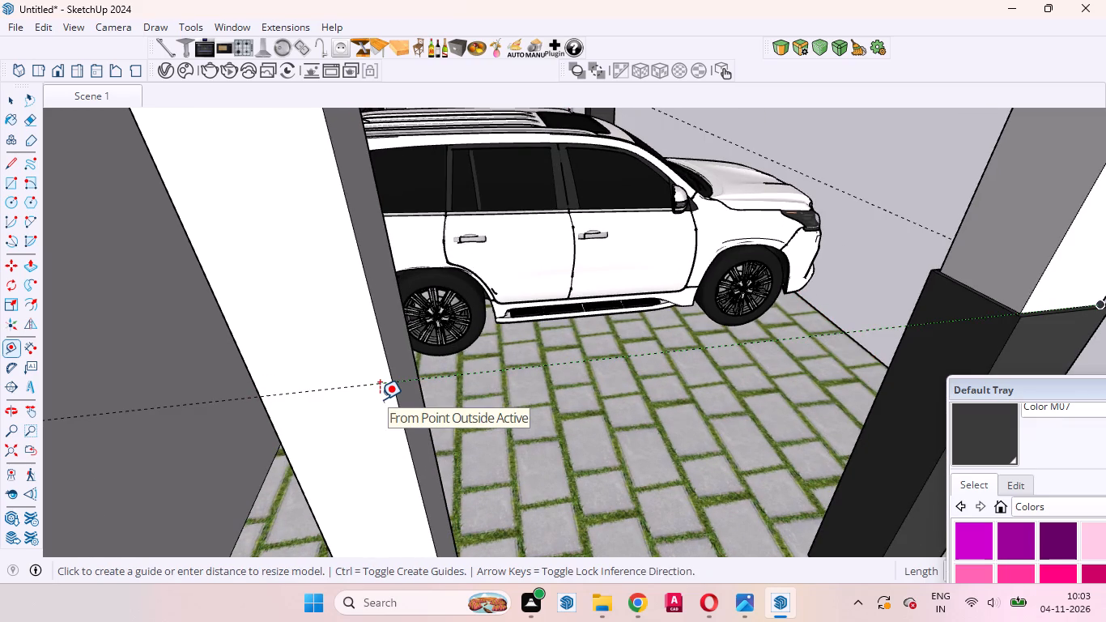
Open the rear carport column for editing and draw a horizontal line across its outer face along the guide.
key("space")
triple_click(379, 399)
left_click(371, 414)
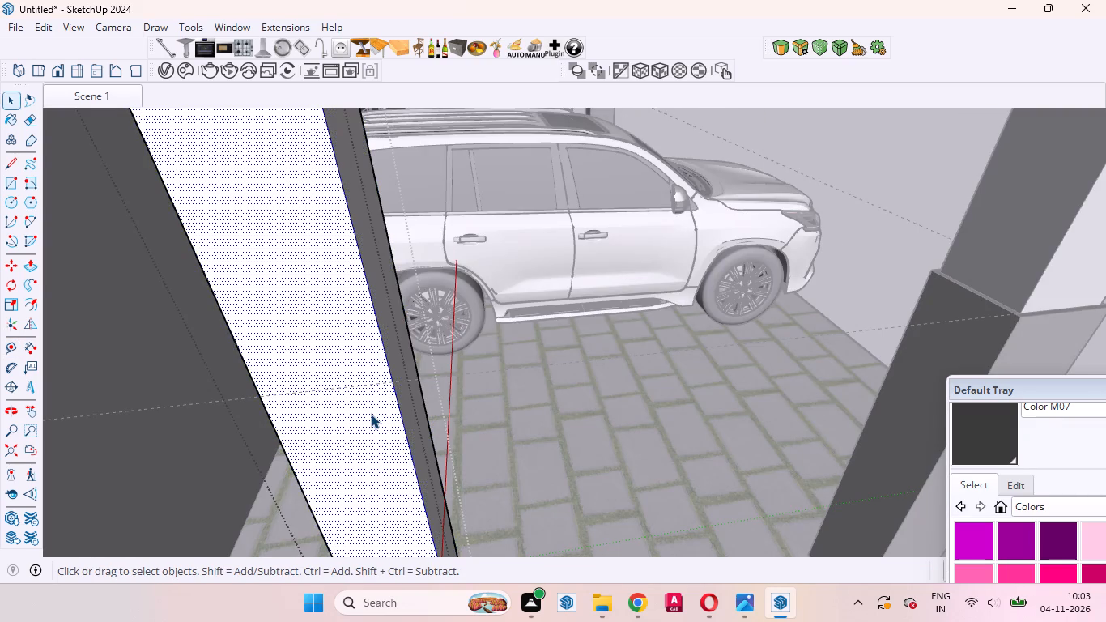
key("l")
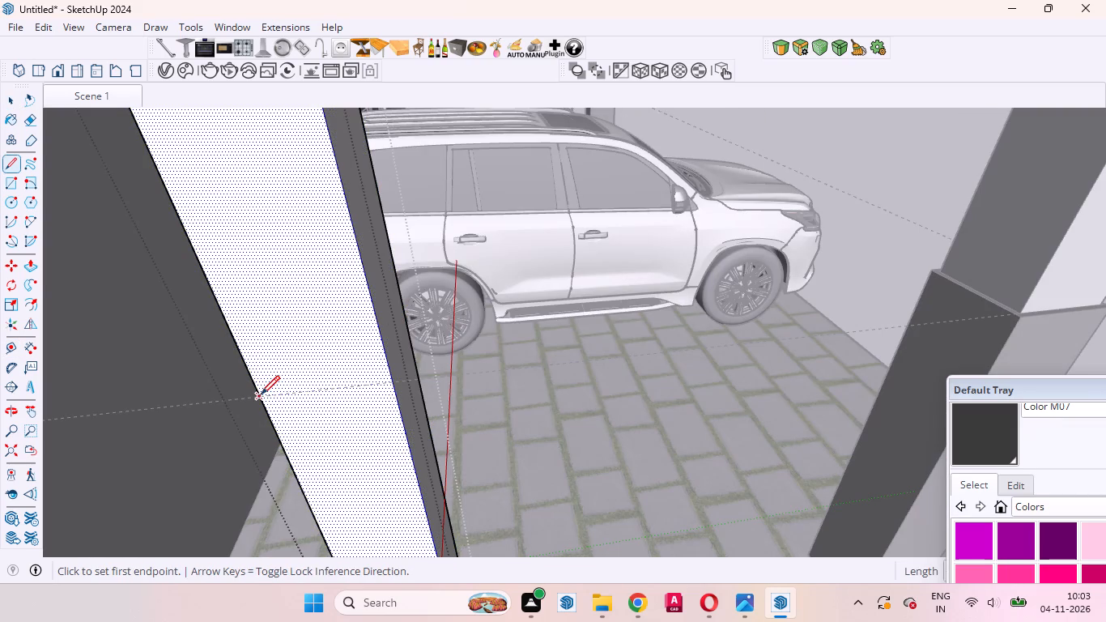
left_click(261, 394)
left_click(393, 383)
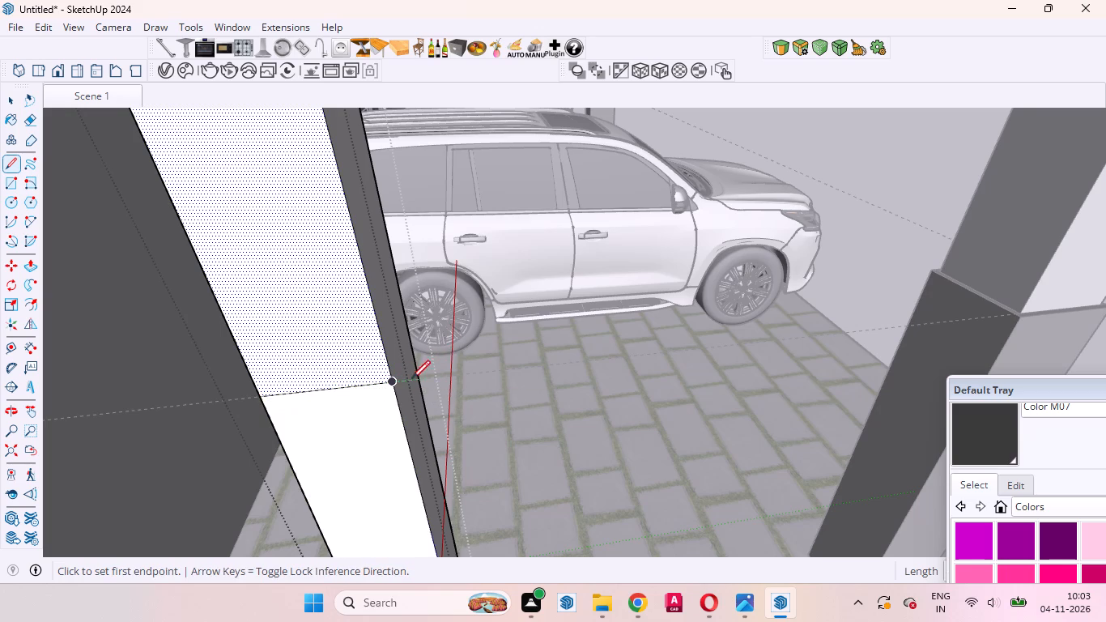
Draw horizontal lines across two more faces of the rear carport column, level with the first line.
middle_click_drag(411, 379, 193, 417)
scroll(215, 378, "up", 1)
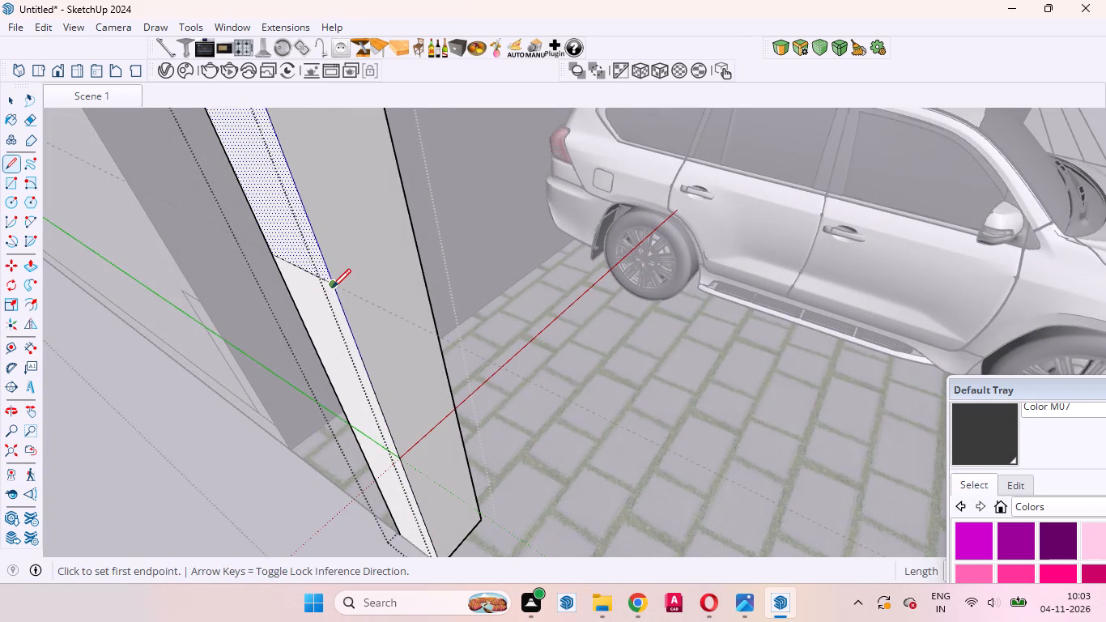
left_click(333, 287)
left_click(416, 243)
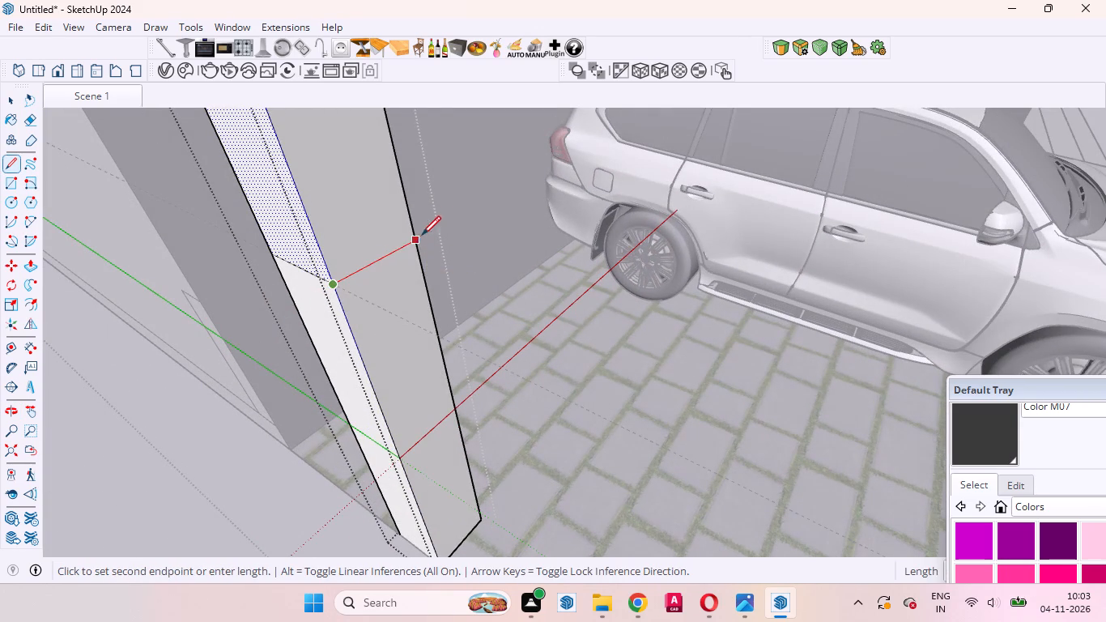
middle_click_drag(428, 232, 173, 297)
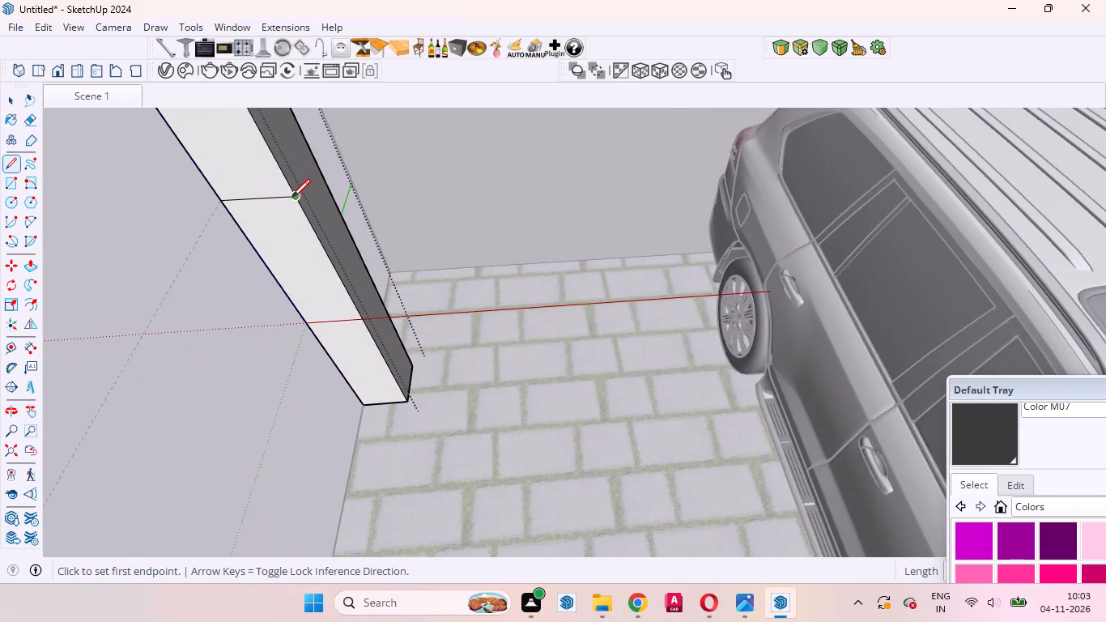
left_click(291, 198)
scroll(311, 151, "up", 9)
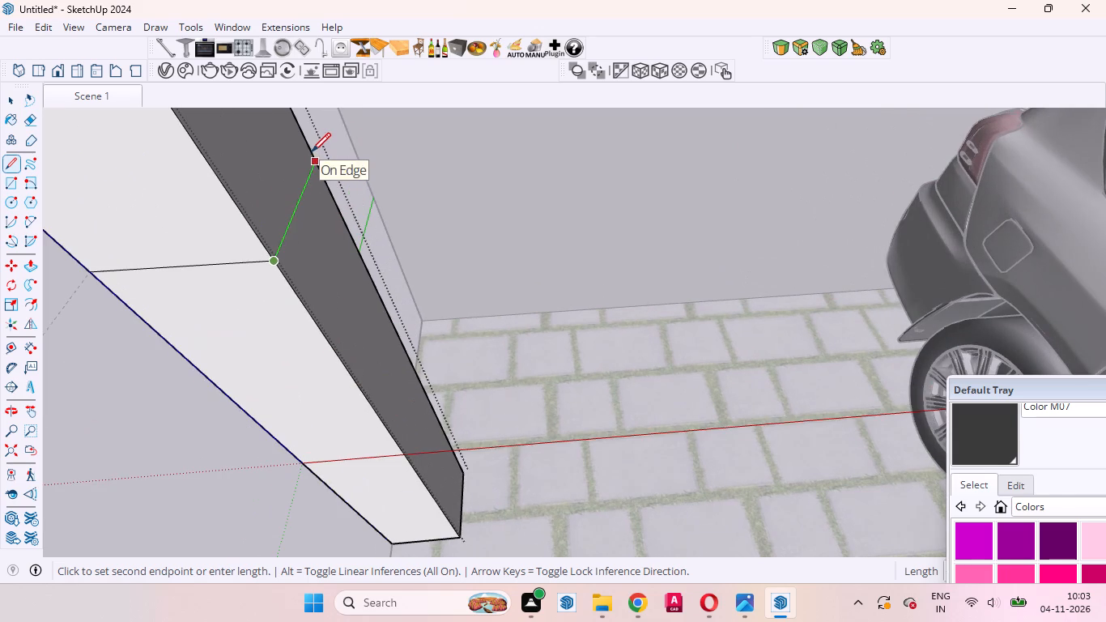
left_click(319, 156)
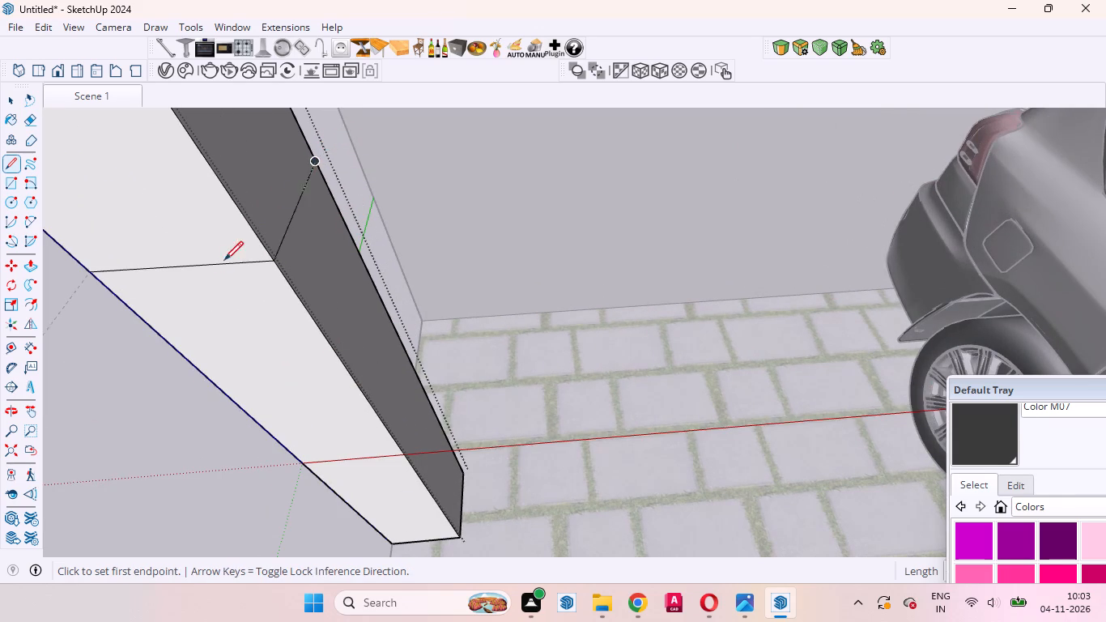
Draw a line across the rear carport column's last face to close the loop around it.
middle_click_drag(220, 271, 581, 147)
scroll(585, 147, "down", 8)
scroll(593, 157, "up", 18)
scroll(499, 199, "up", 1)
middle_click_drag(500, 207, 618, 242)
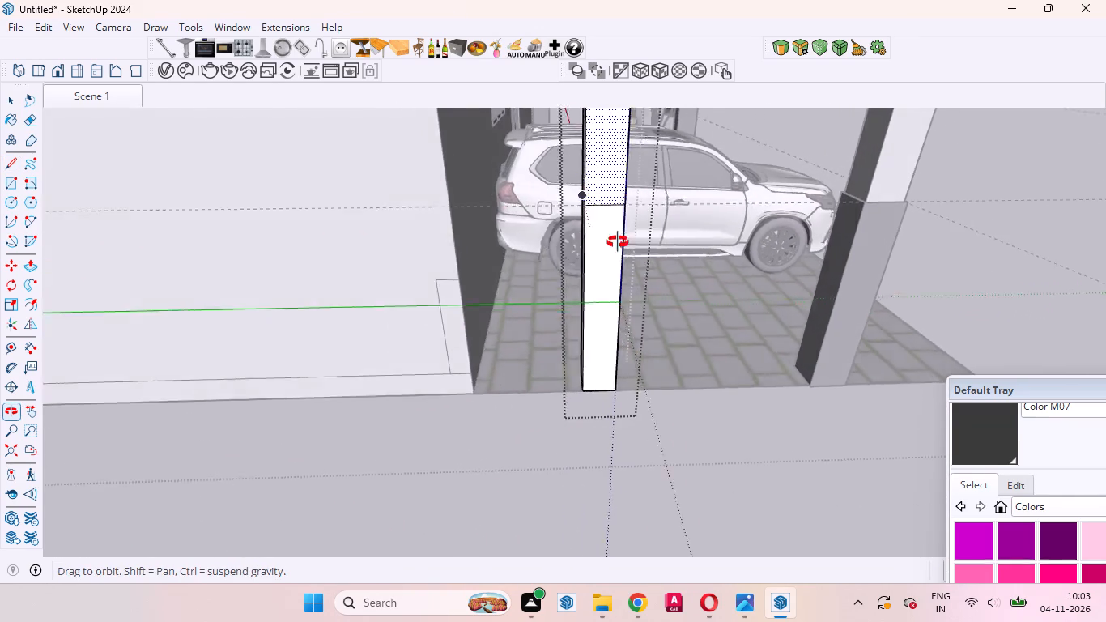
middle_click_drag(618, 242, 634, 245)
scroll(635, 217, "up", 14)
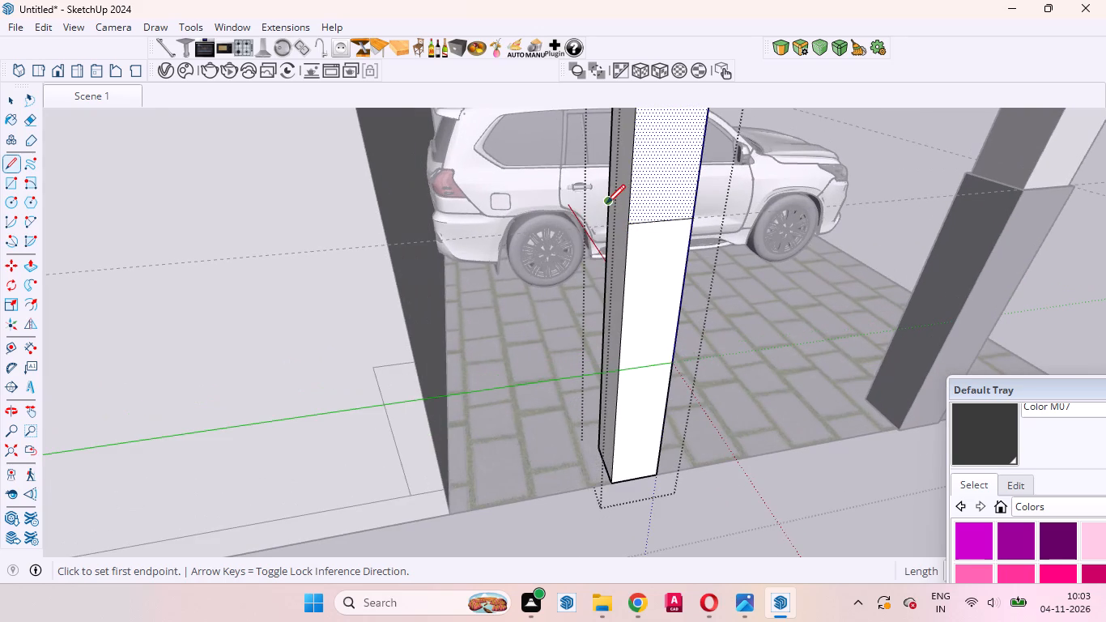
left_click(606, 203)
left_click(627, 227)
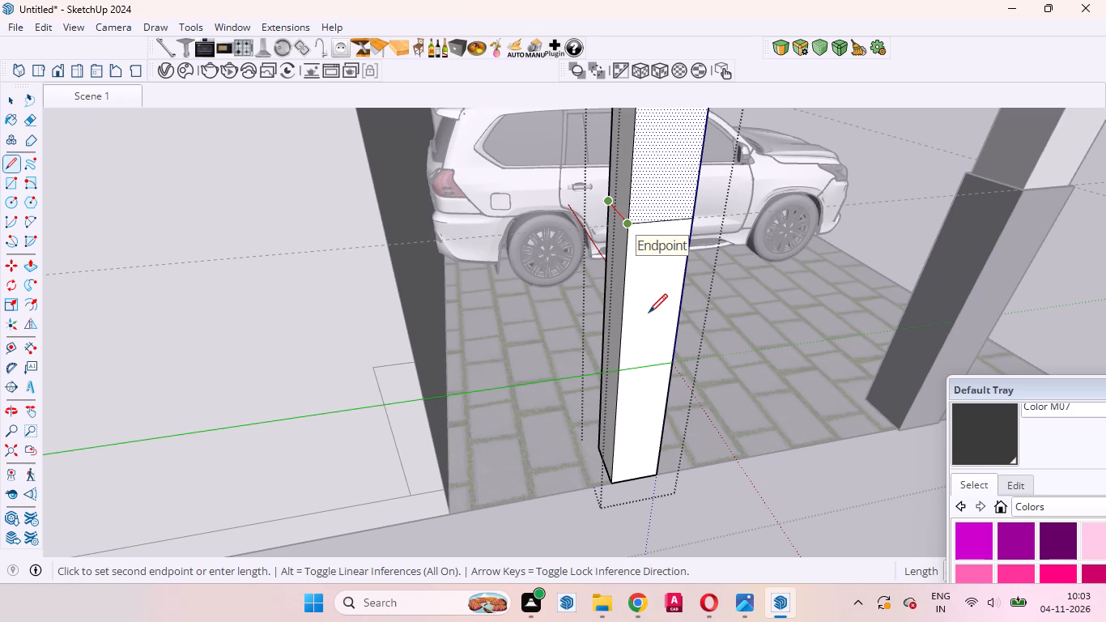
Push/Pull all four faces below the line outward by the previously used distance to thicken the rear carport column's base.
key("space")
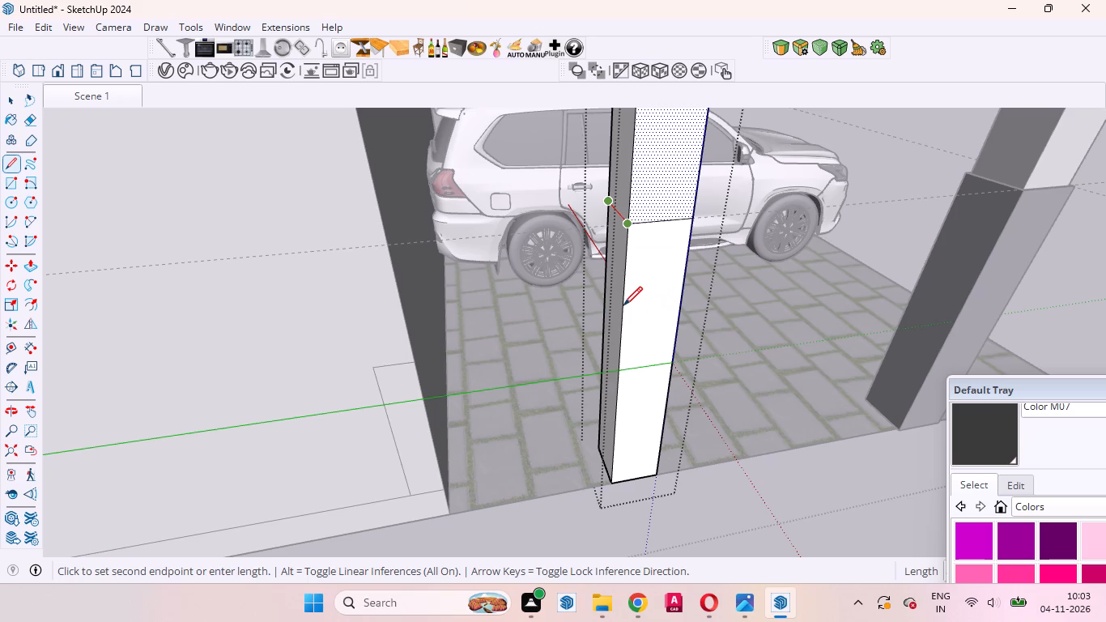
left_click(659, 277)
key("p")
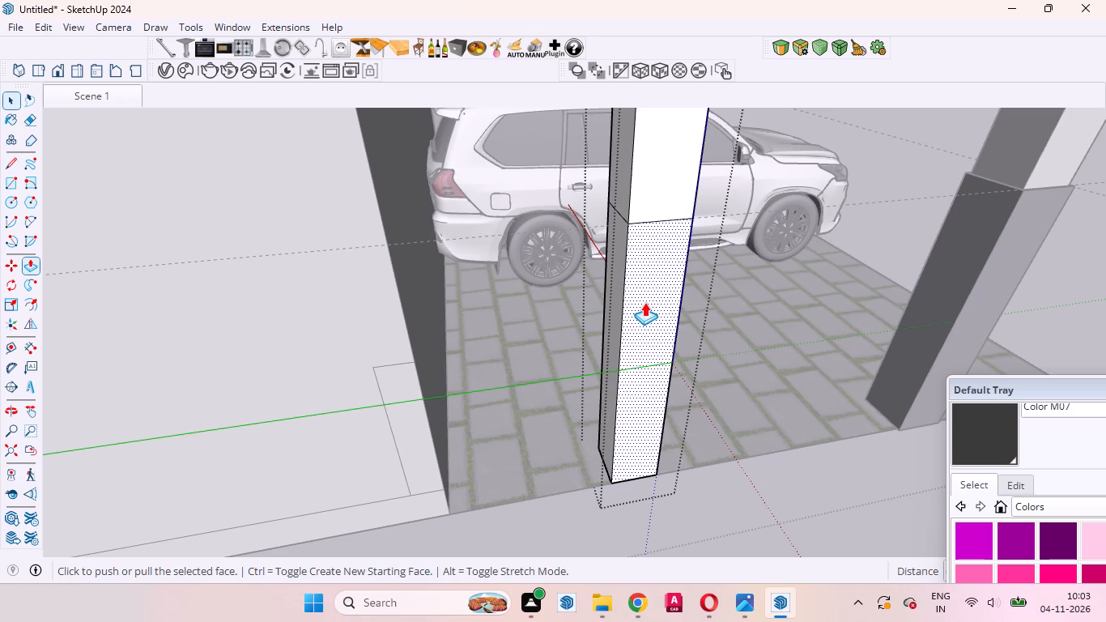
double_click(644, 302)
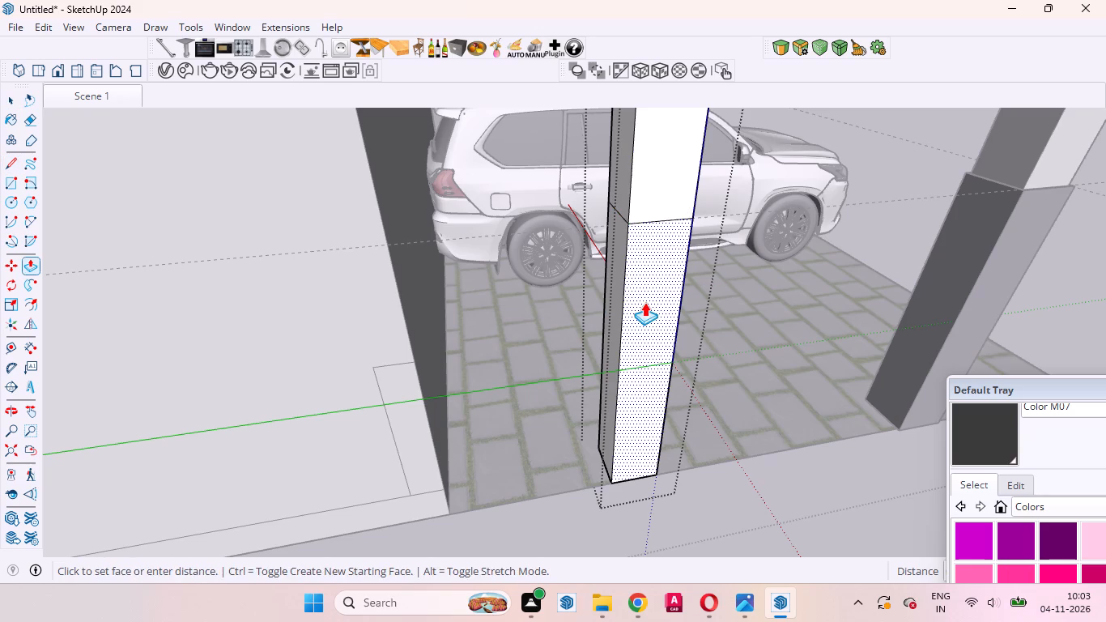
double_click(609, 261)
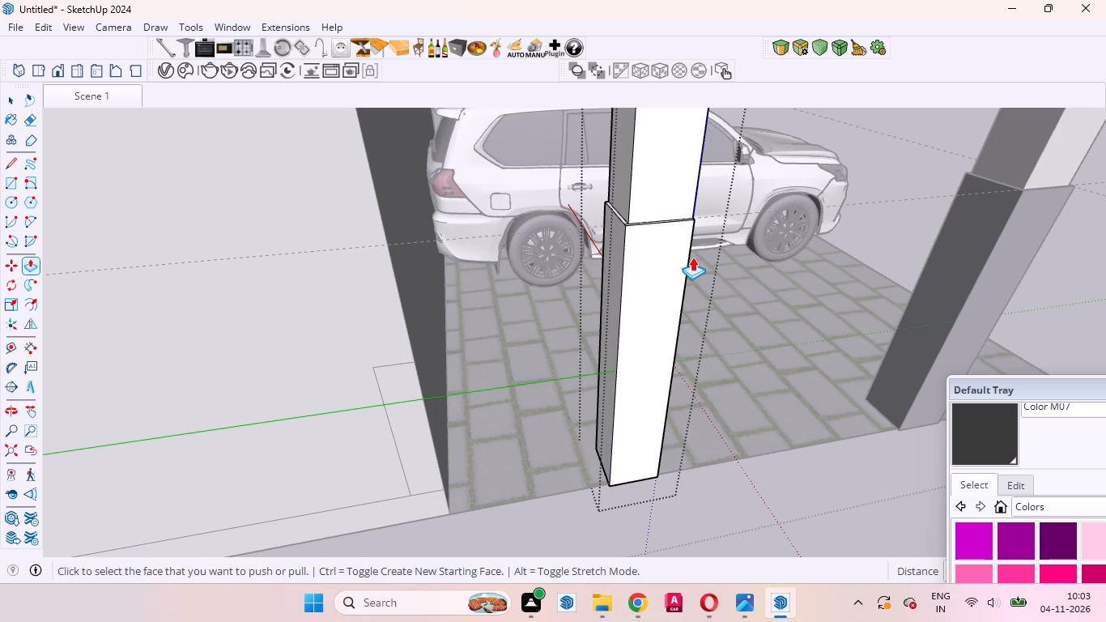
middle_click_drag(682, 277, 419, 291)
double_click(581, 267)
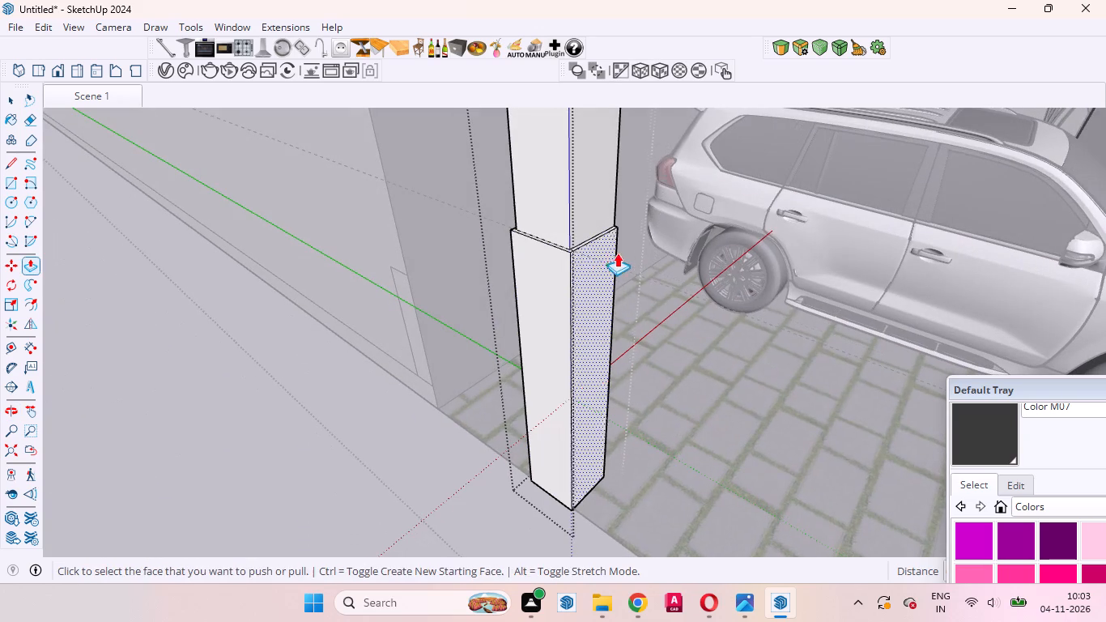
middle_click_drag(619, 272, 321, 306)
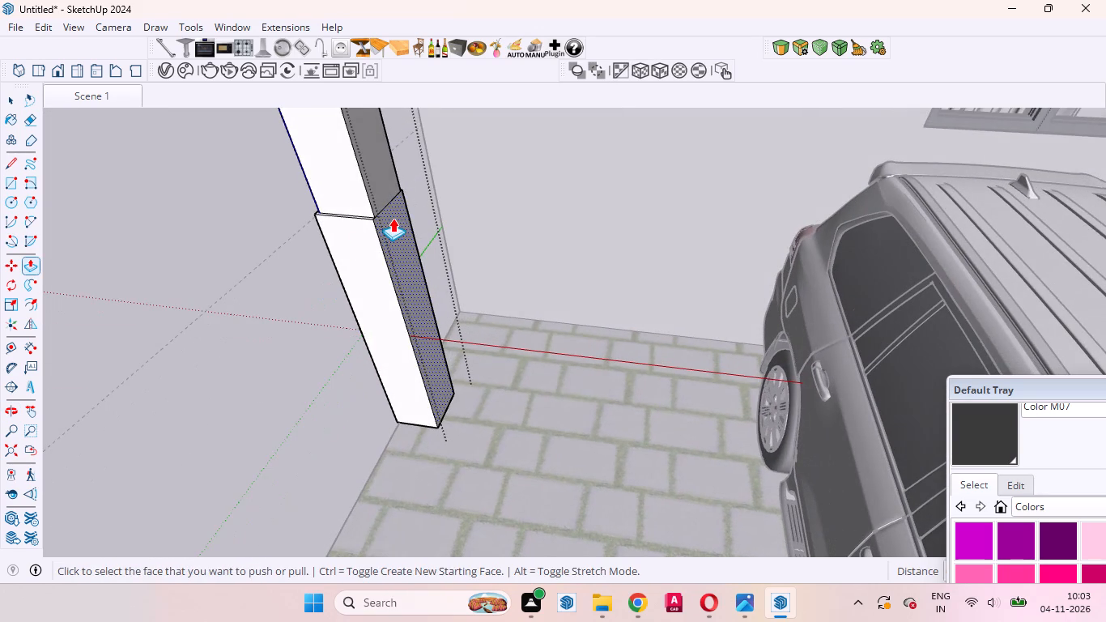
double_click(393, 218)
Paint two adjacent faces of the rear carport column's thickened base and their top ledges with Color M07.
key("space")
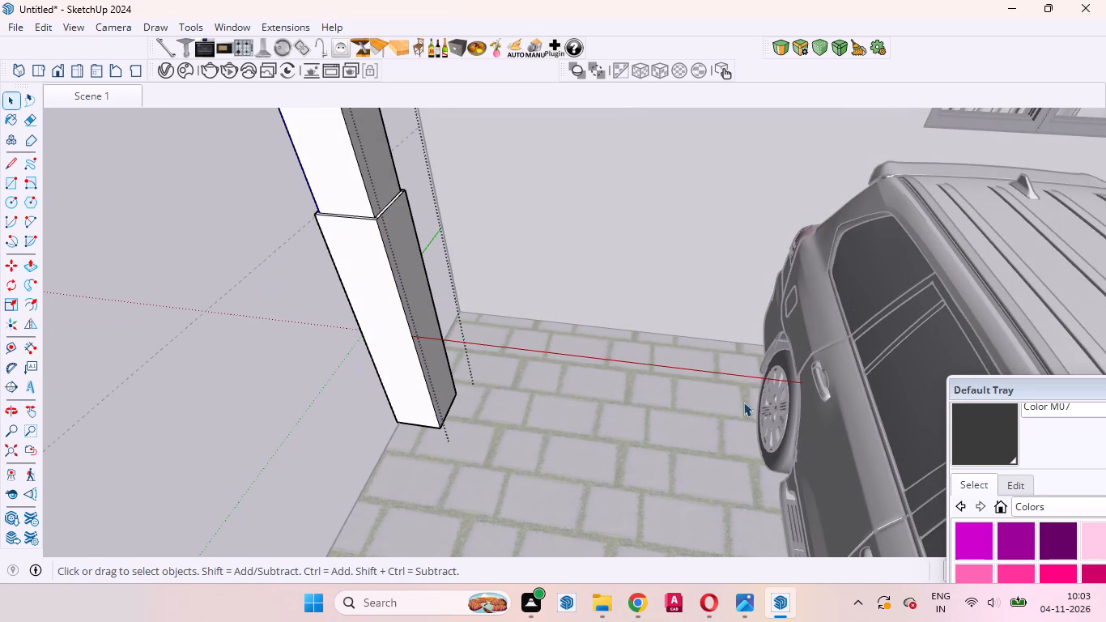
left_click(975, 433)
left_click(376, 259)
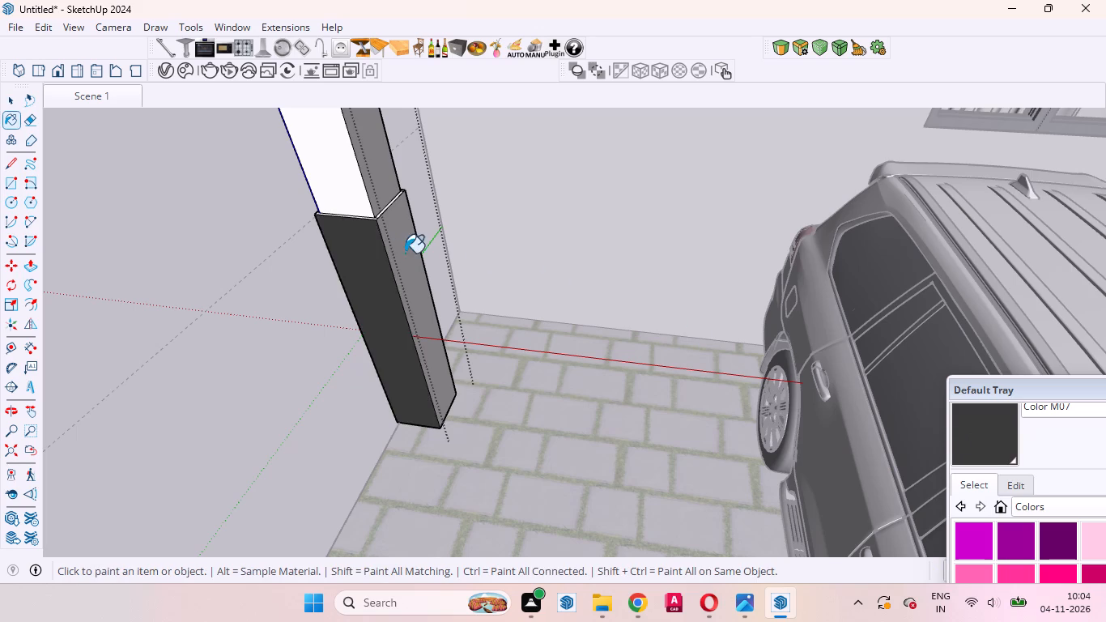
left_click(412, 252)
scroll(390, 207, "up", 19)
left_click(378, 211)
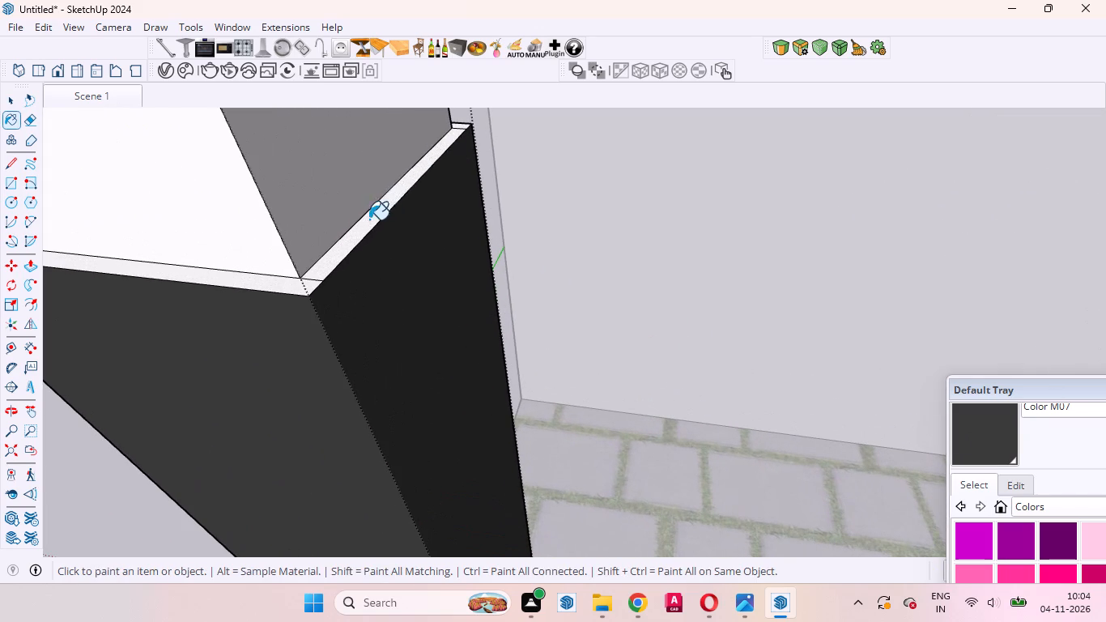
left_click(309, 291)
Paint the base's third face and its top ledge with Color M07.
middle_click_drag(309, 290, 657, 190)
scroll(666, 180, "up", 1)
scroll(666, 180, "down", 3)
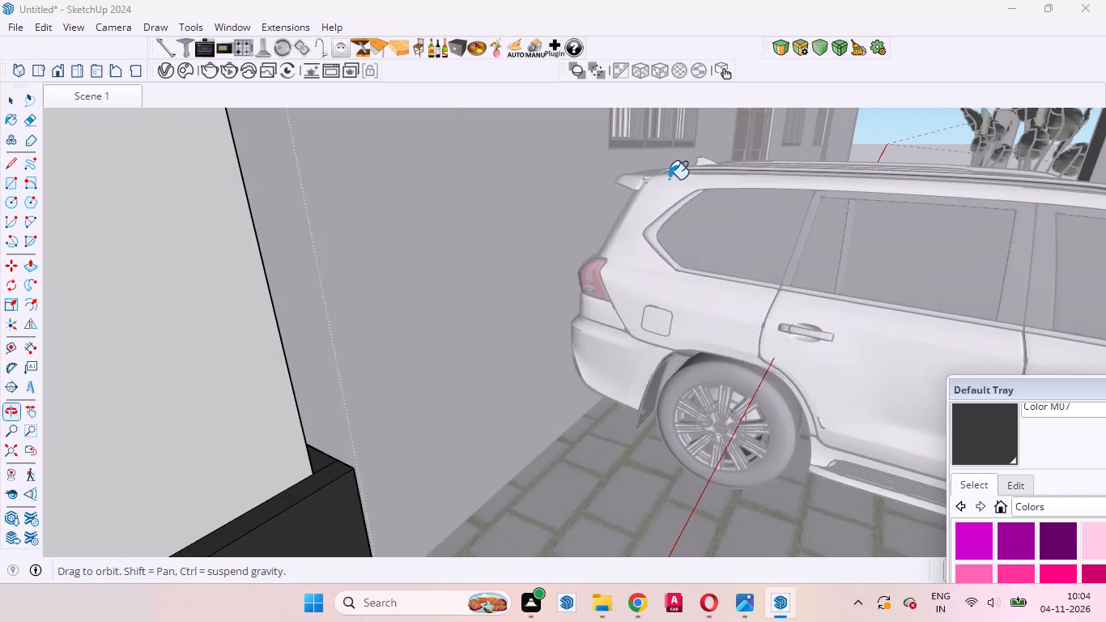
scroll(669, 179, "down", 12)
scroll(509, 275, "up", 16)
left_click(454, 377)
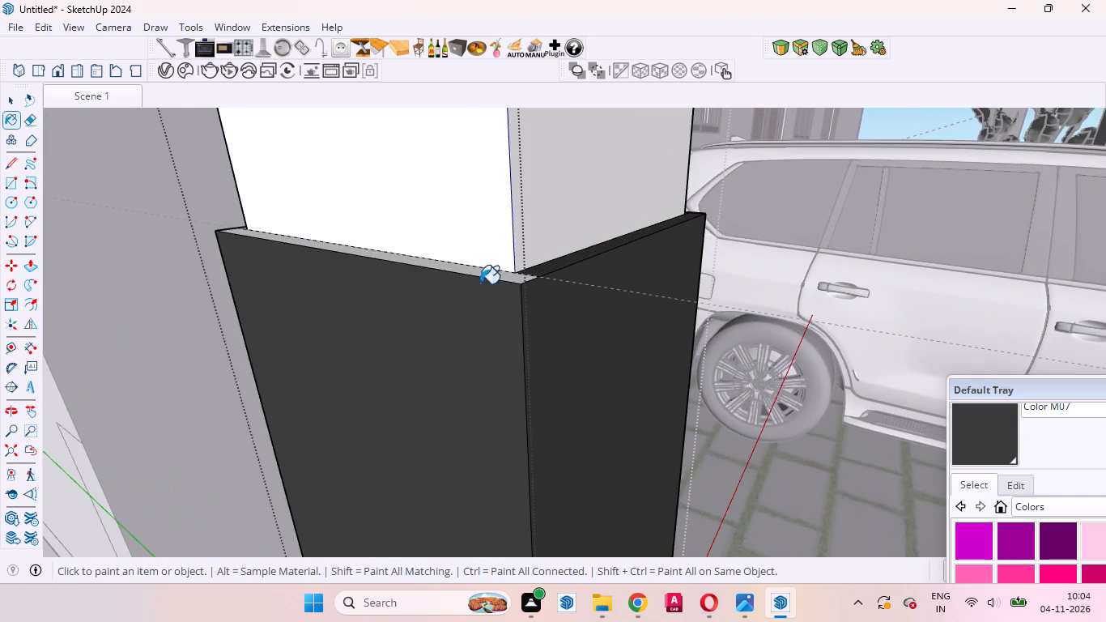
scroll(501, 254, "up", 9)
left_click(505, 300)
middle_click_drag(604, 328, 683, 346)
scroll(761, 285, "down", 6)
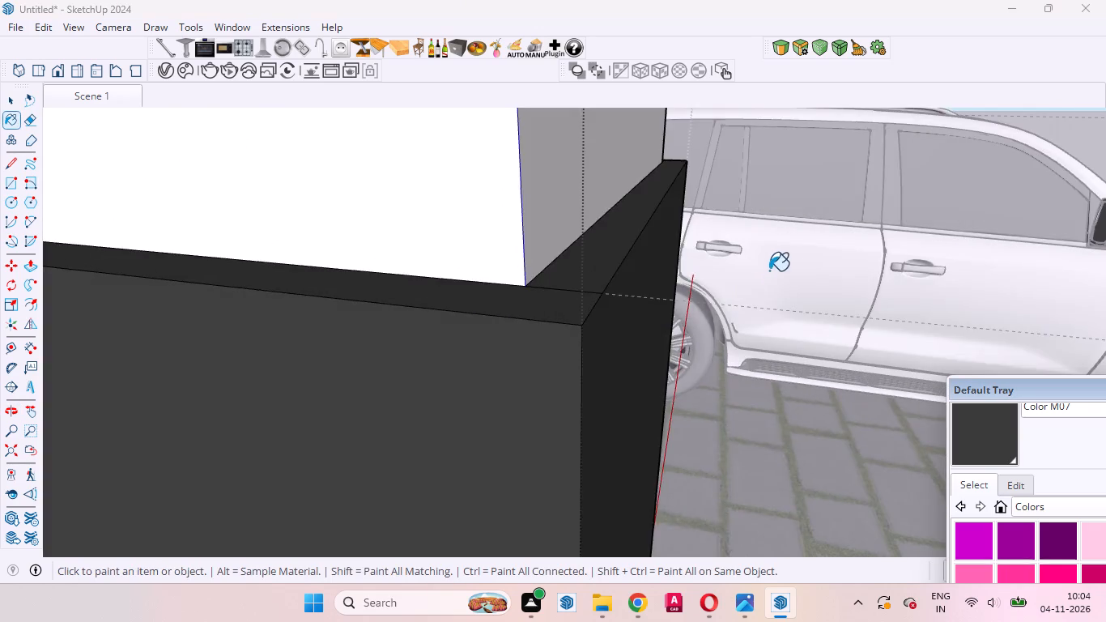
Paint the base's last face and its top ledge with Color M07, and finish editing the rear carport column.
scroll(769, 271, "down", 4)
scroll(508, 272, "up", 5)
scroll(582, 258, "up", 9)
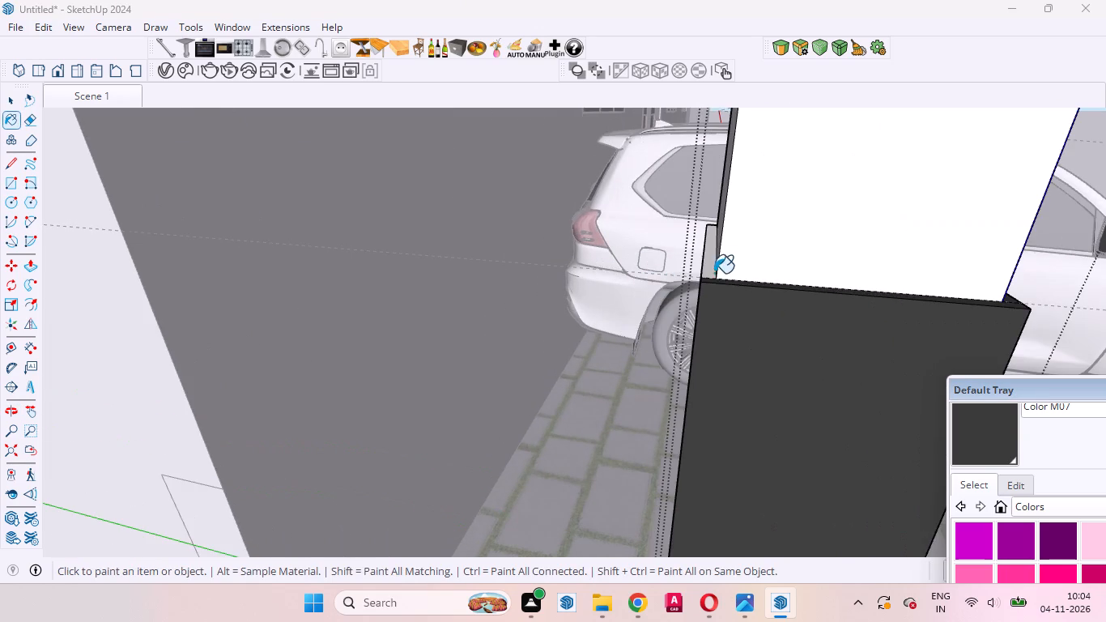
left_click(865, 301)
scroll(502, 315, "down", 5)
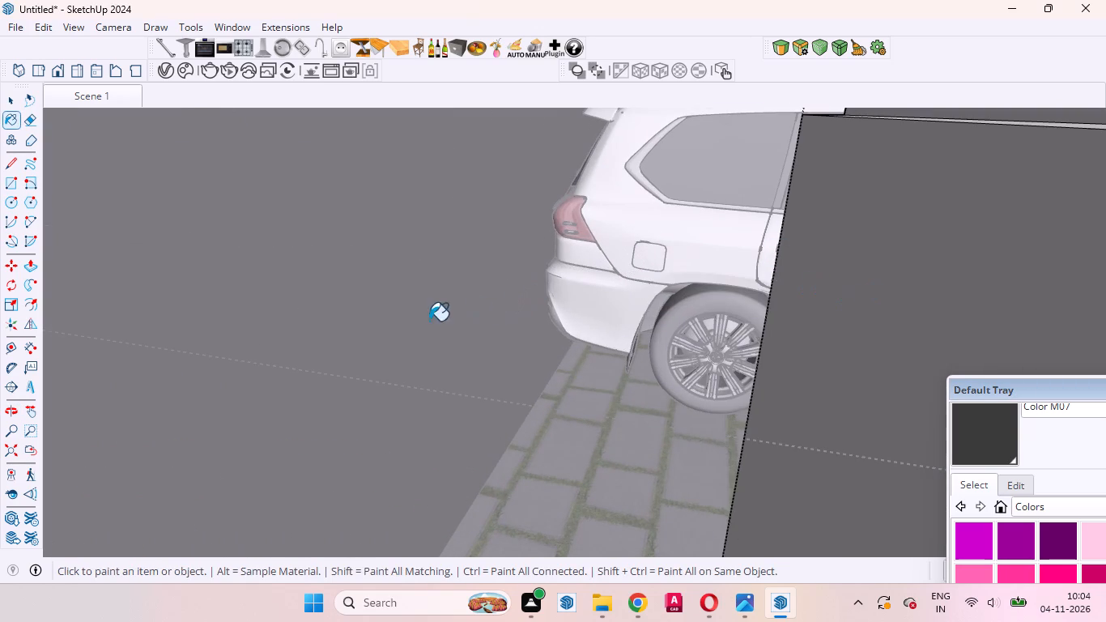
scroll(632, 328, "up", 4)
left_click(615, 320)
scroll(572, 390, "down", 2)
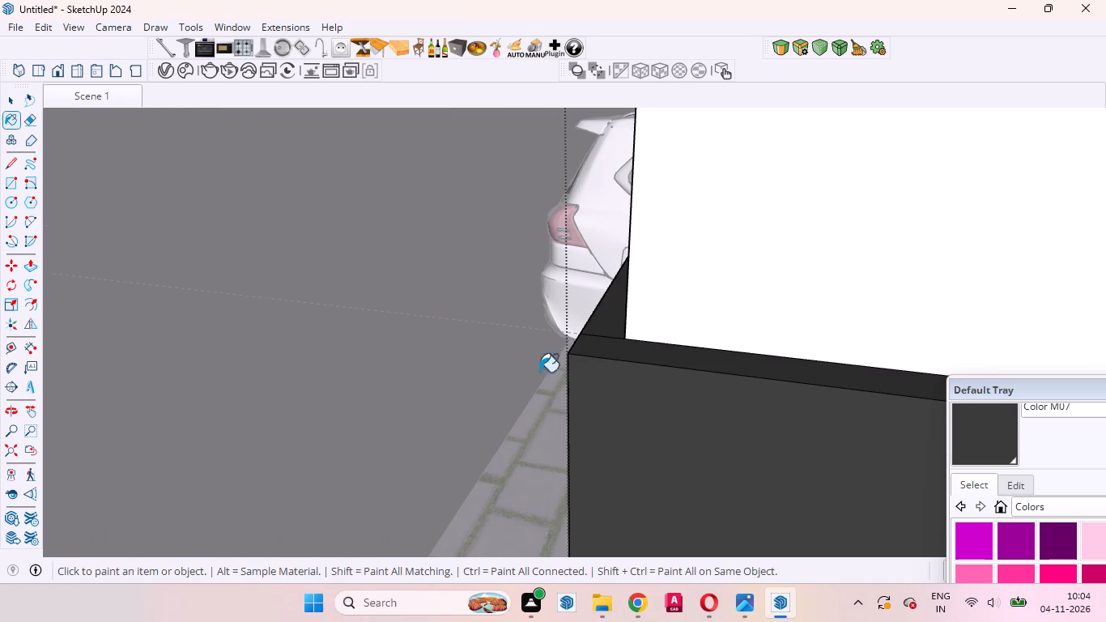
scroll(539, 372, "down", 20)
scroll(471, 334, "up", 1)
scroll(471, 334, "down", 2)
key("space")
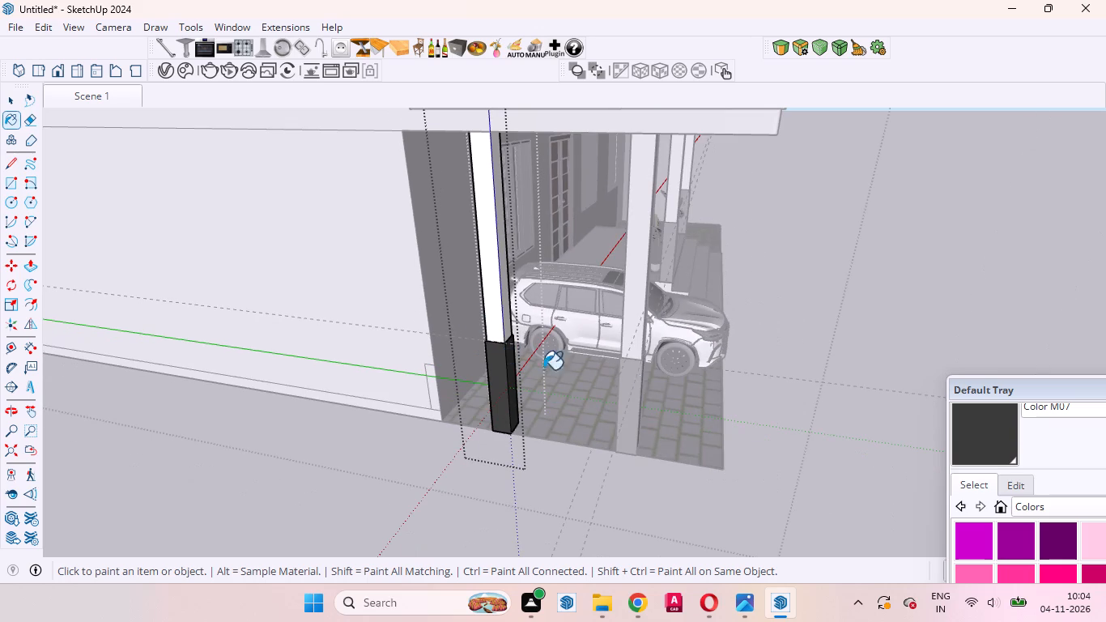
left_click(107, 100)
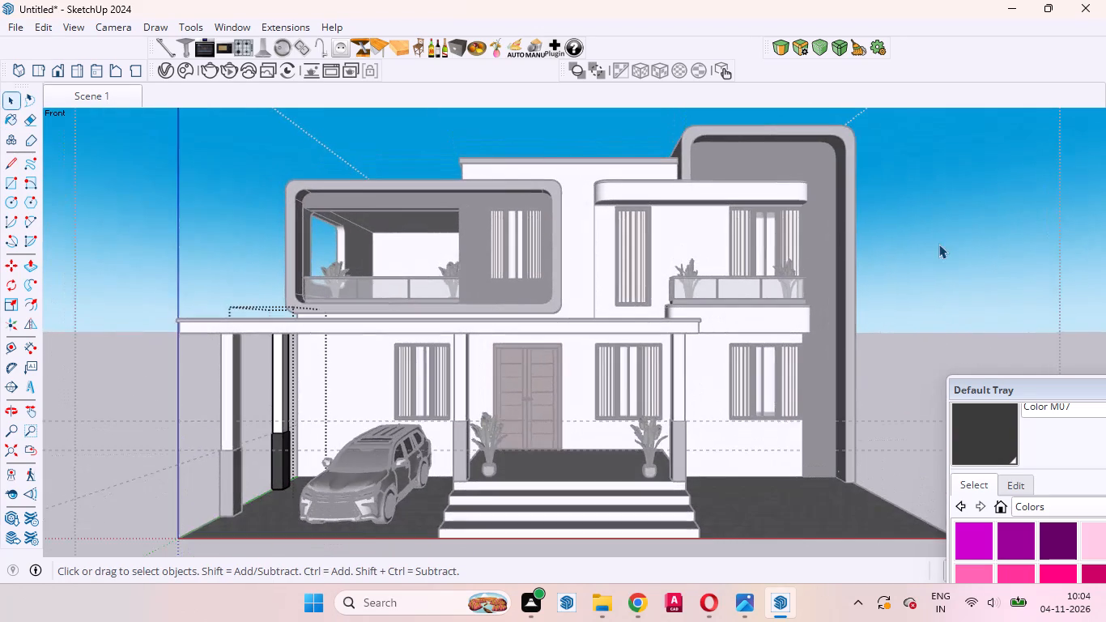
double_click(938, 244)
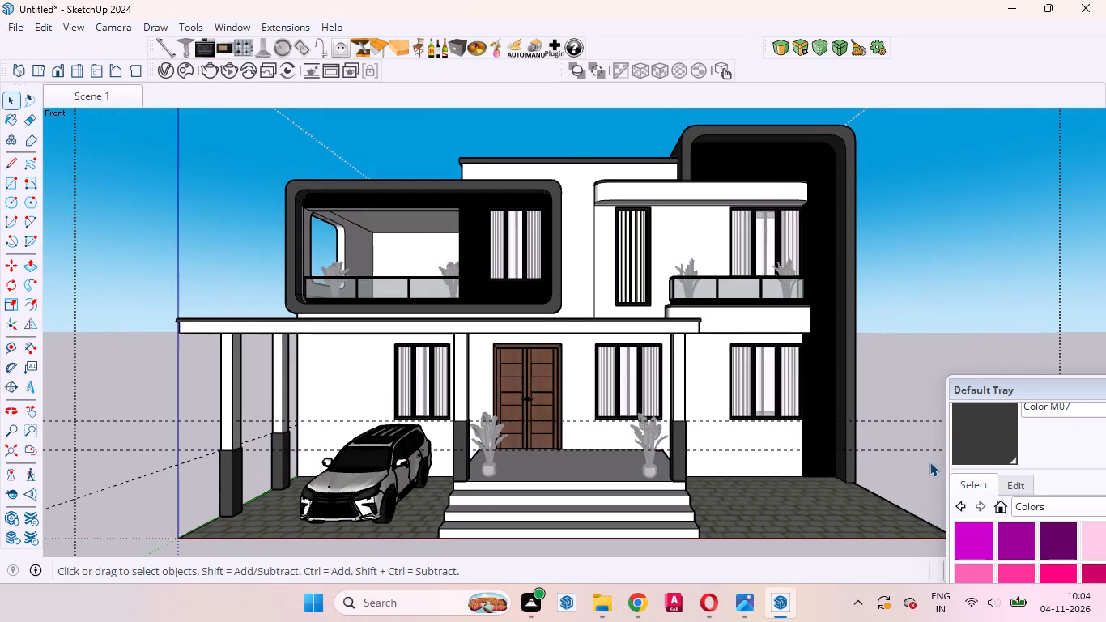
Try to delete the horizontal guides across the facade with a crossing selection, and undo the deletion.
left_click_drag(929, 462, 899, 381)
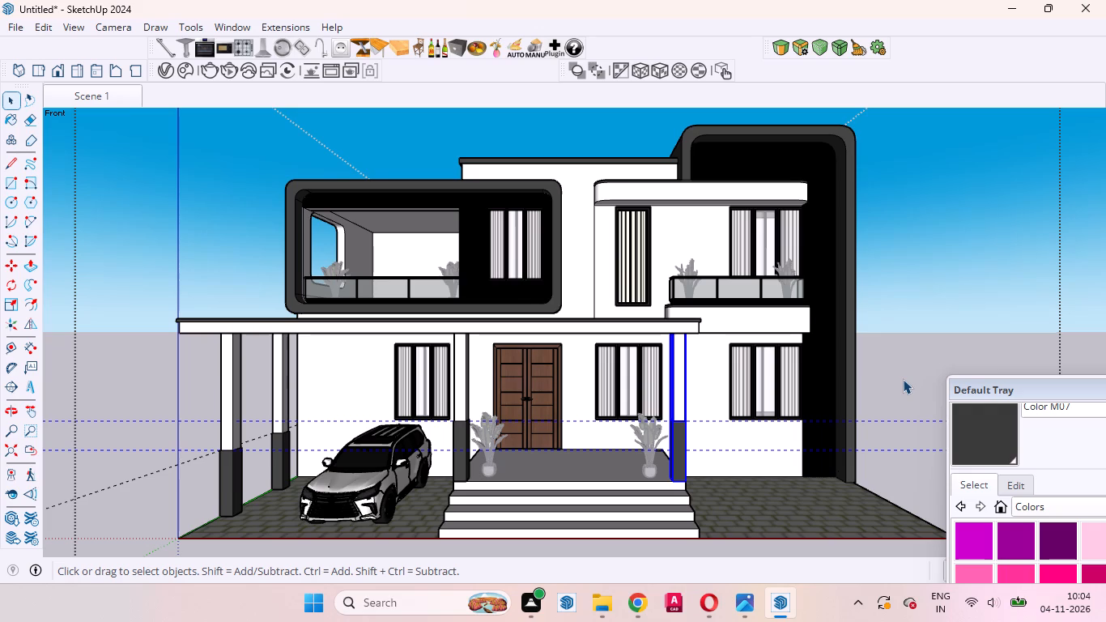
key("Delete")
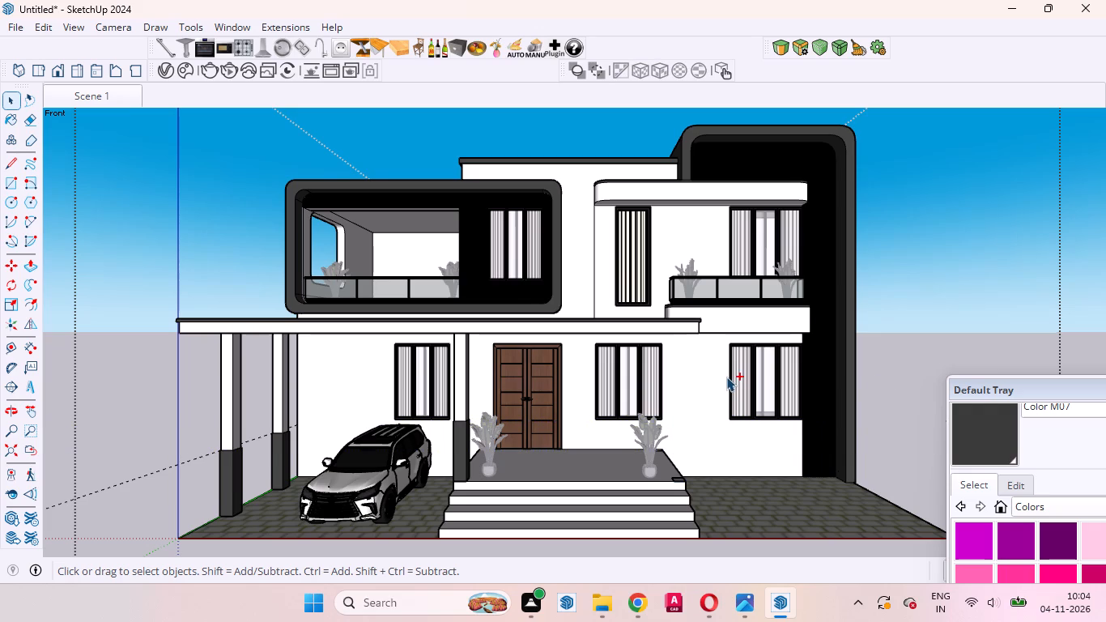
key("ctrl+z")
Delete the horizontal guide inside the porch column farthest from the carport, and the remaining horizontal guide across the facade.
double_click(680, 374)
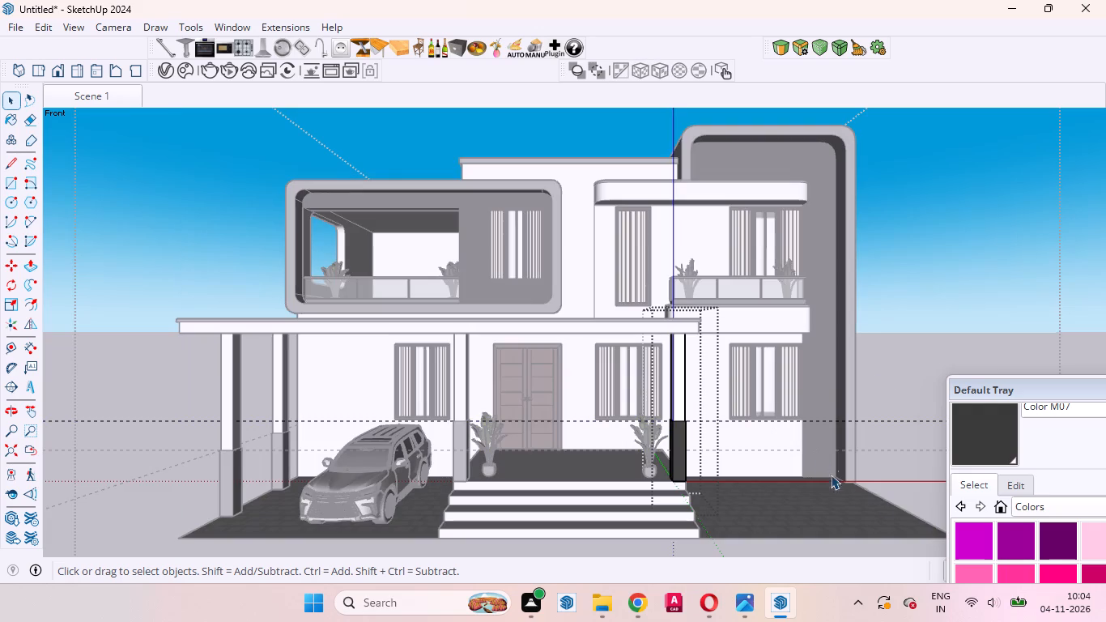
left_click_drag(917, 473, 891, 374)
key("Delete")
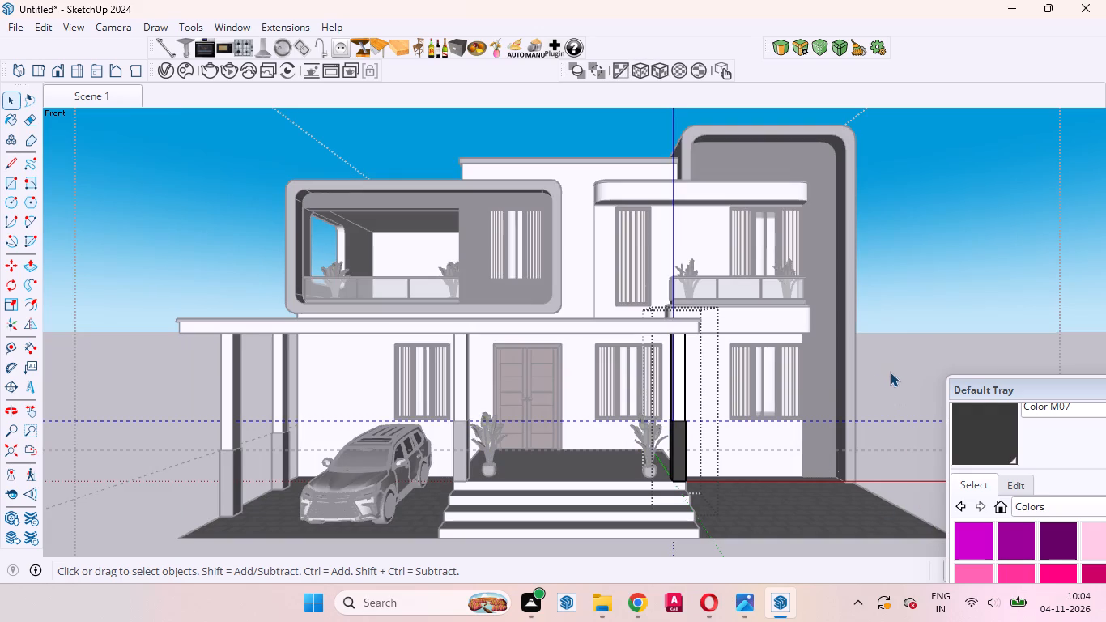
left_click(915, 352)
left_click_drag(914, 481, 886, 411)
key("Delete")
left_click(943, 336)
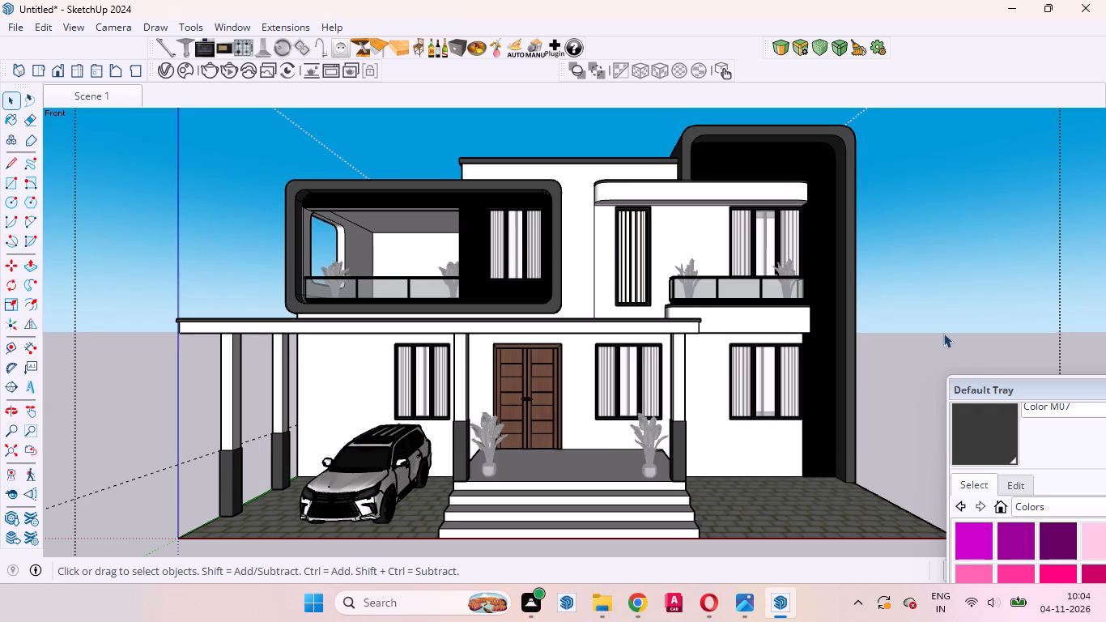
Examine the finished facade, with its porch and carport column bases, from several angles and distances.
scroll(593, 313, "down", 4)
double_click(844, 293)
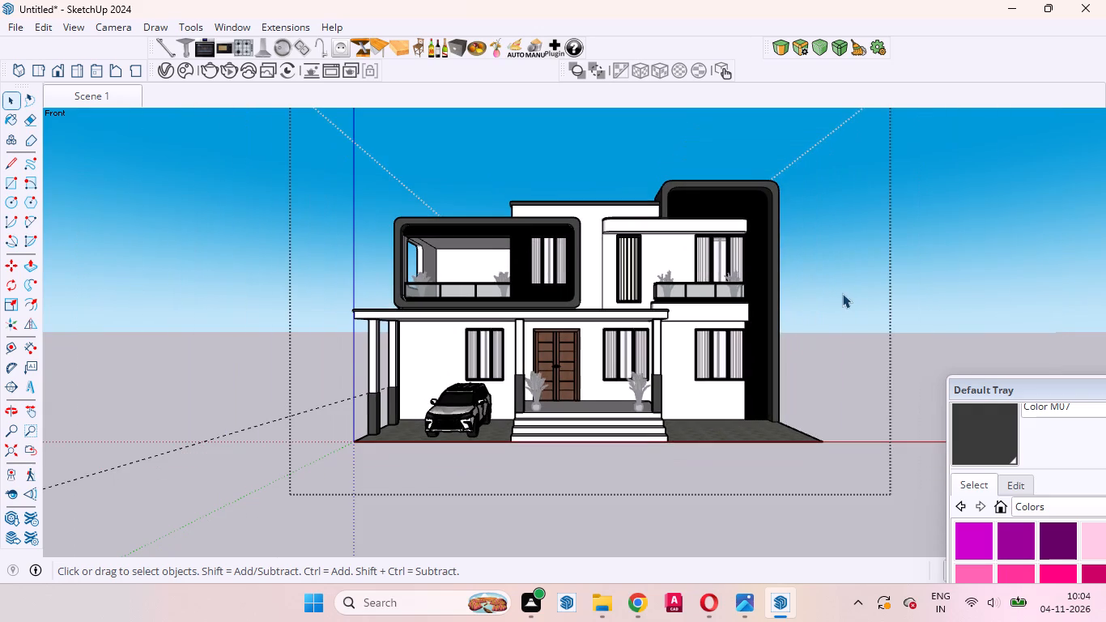
left_click(837, 292)
scroll(662, 283, "up", 4)
middle_click_drag(532, 342, 586, 359)
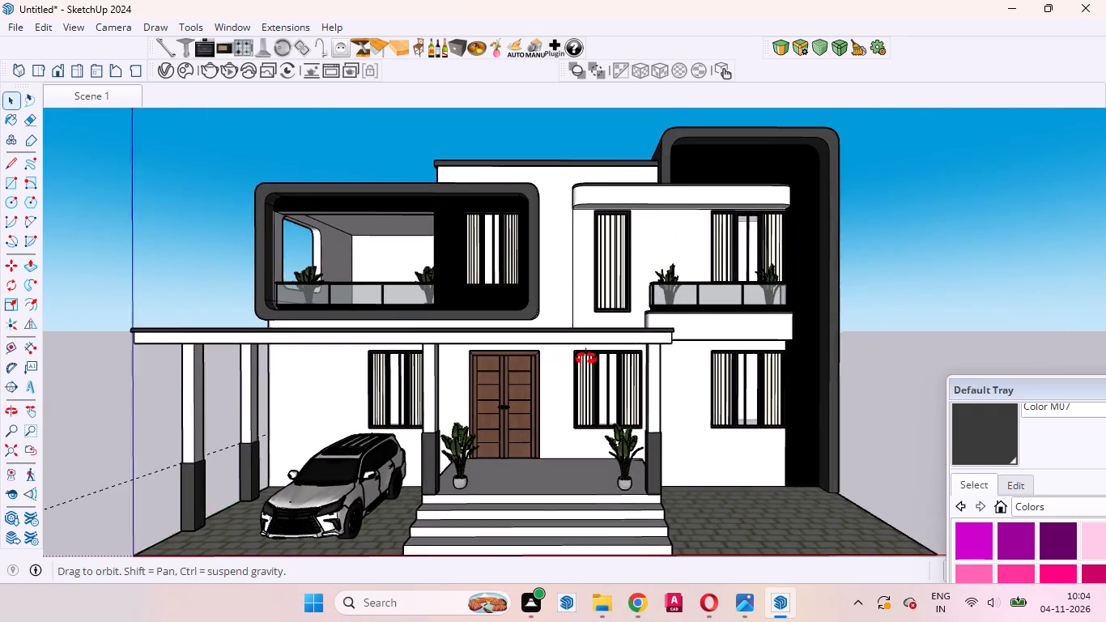
middle_click_drag(586, 359, 470, 384)
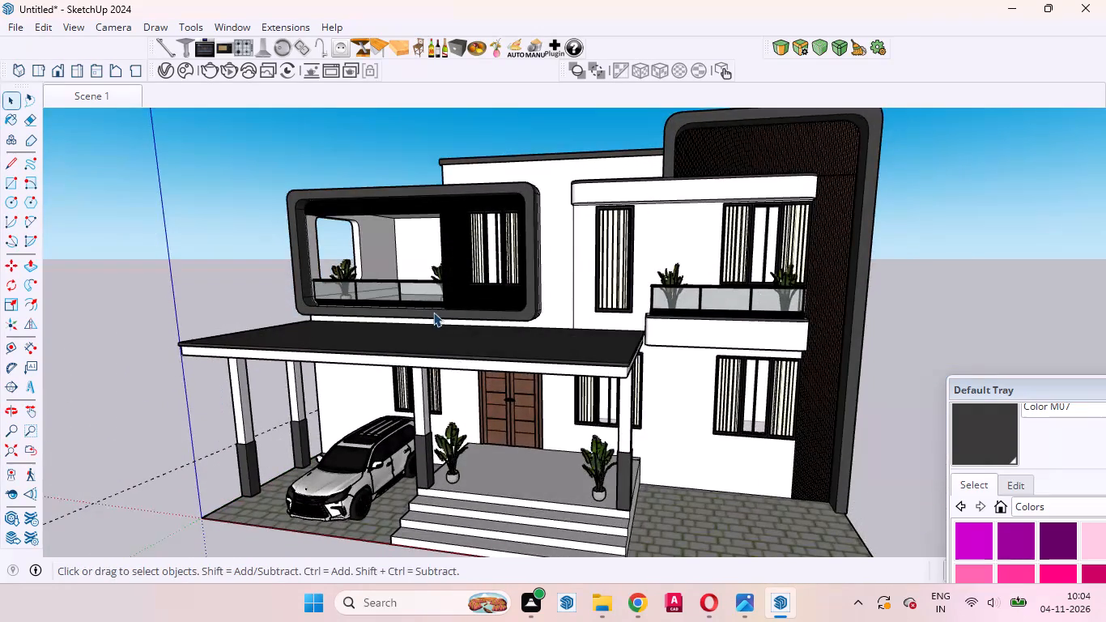
scroll(433, 312, "up", 5)
scroll(436, 315, "down", 4)
middle_click_drag(486, 424, 518, 360)
scroll(530, 347, "down", 8)
left_click(793, 356)
scroll(508, 359, "up", 9)
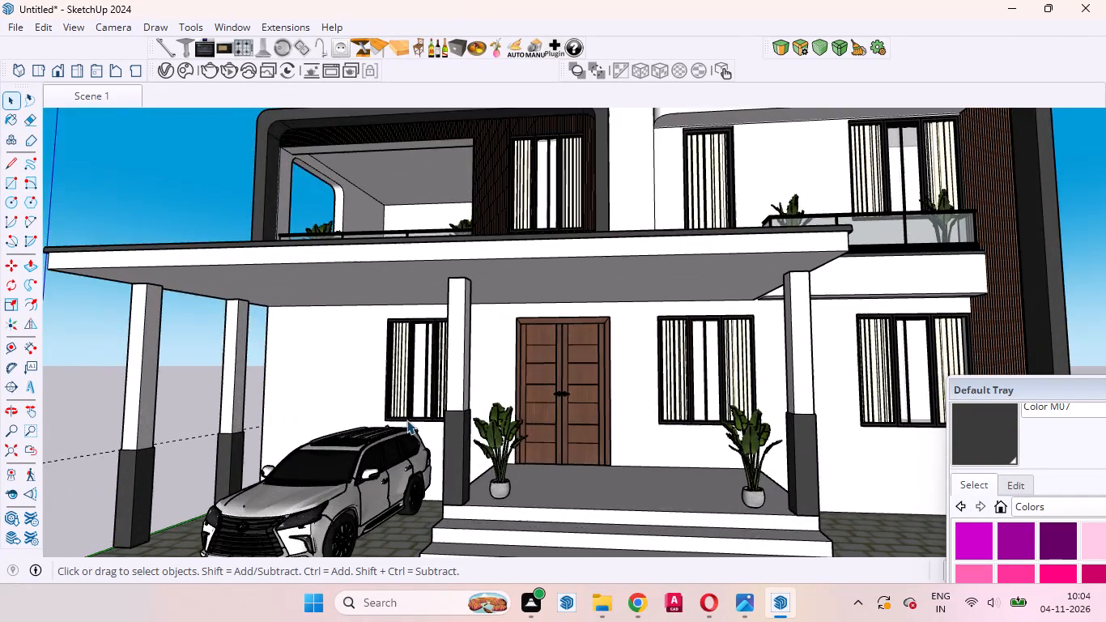
Examine the whole front facade, including the carport and porch columns, from raised and low front viewpoints.
middle_click_drag(410, 424, 500, 497)
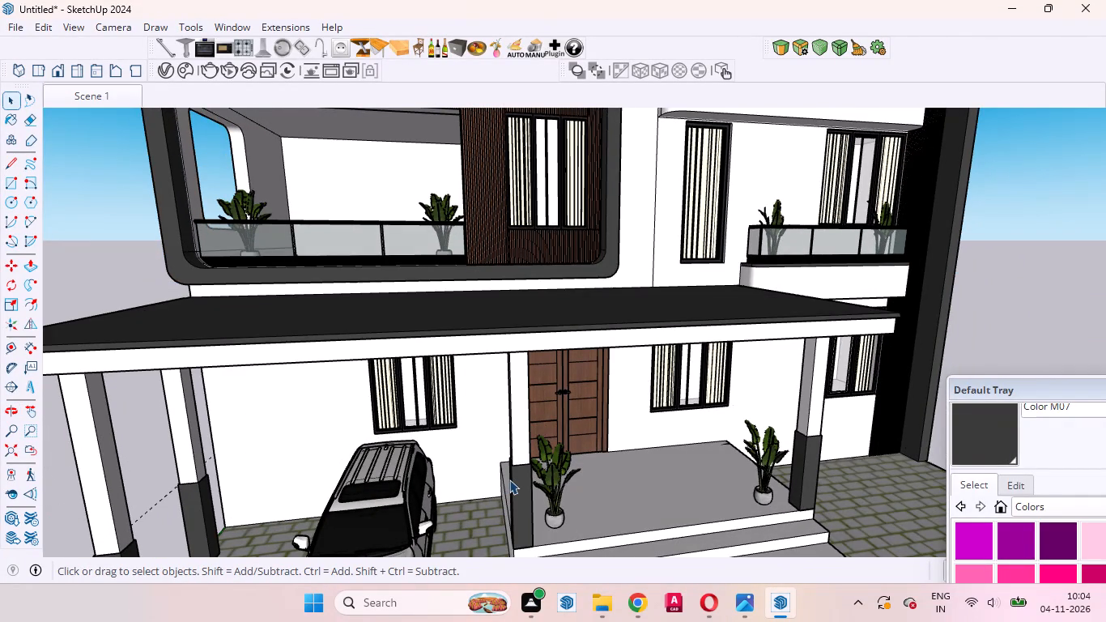
scroll(6, 580, "down", 3)
scroll(1105, 573, "down", 2)
scroll(1105, 592, "up", 2)
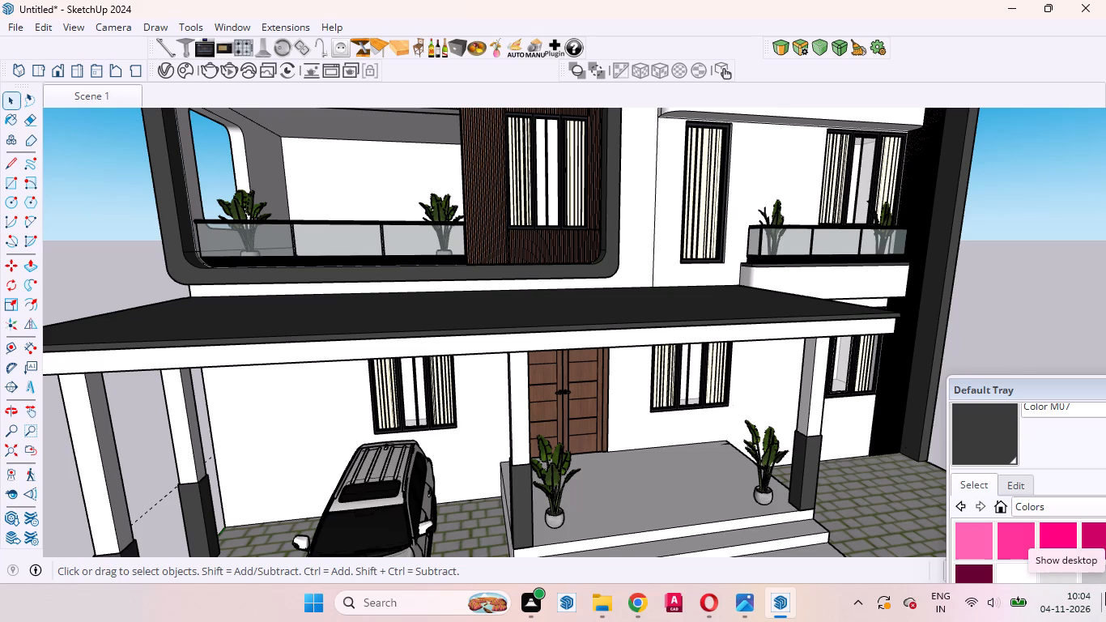
scroll(1105, 592, "down", 3)
scroll(449, 287, "down", 4)
middle_click_drag(583, 363, 575, 364)
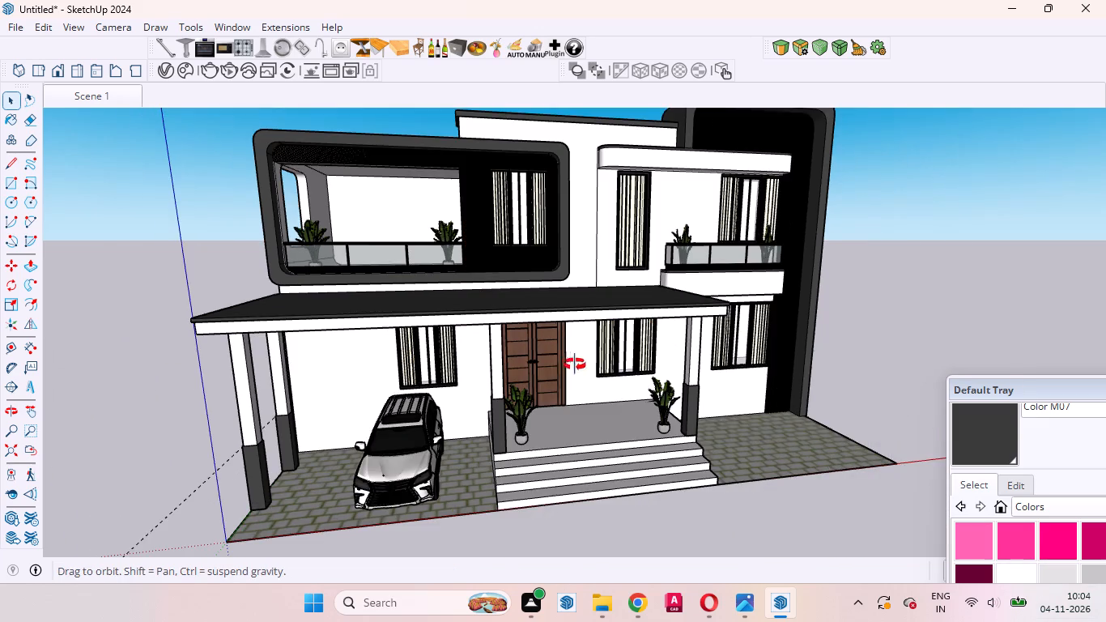
middle_click_drag(575, 364, 517, 340)
scroll(508, 343, "down", 2)
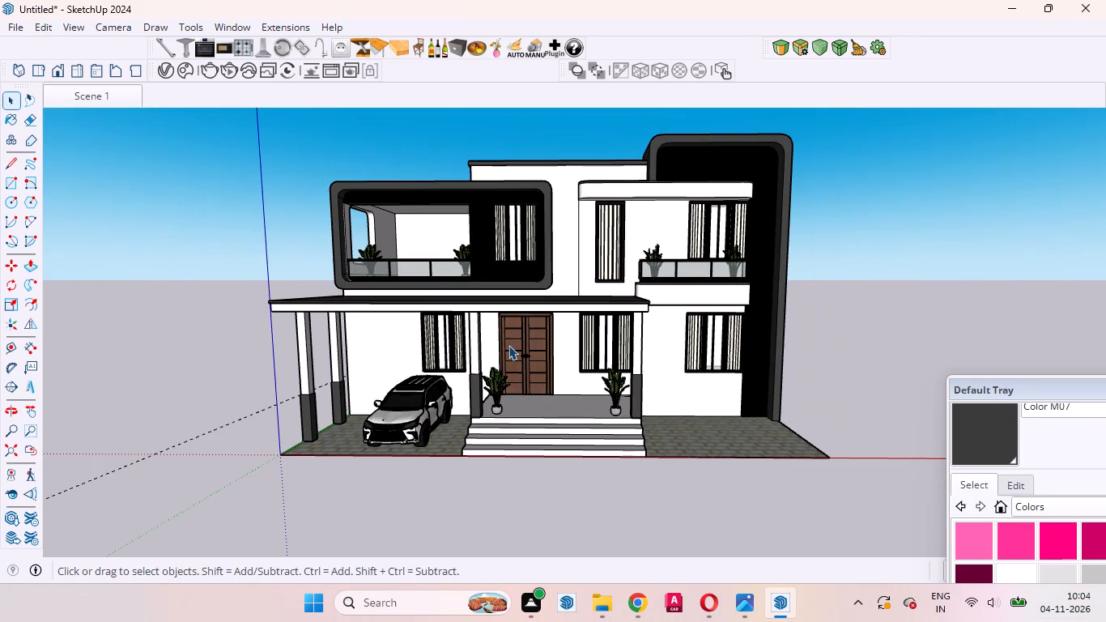
scroll(490, 169, "up", 2)
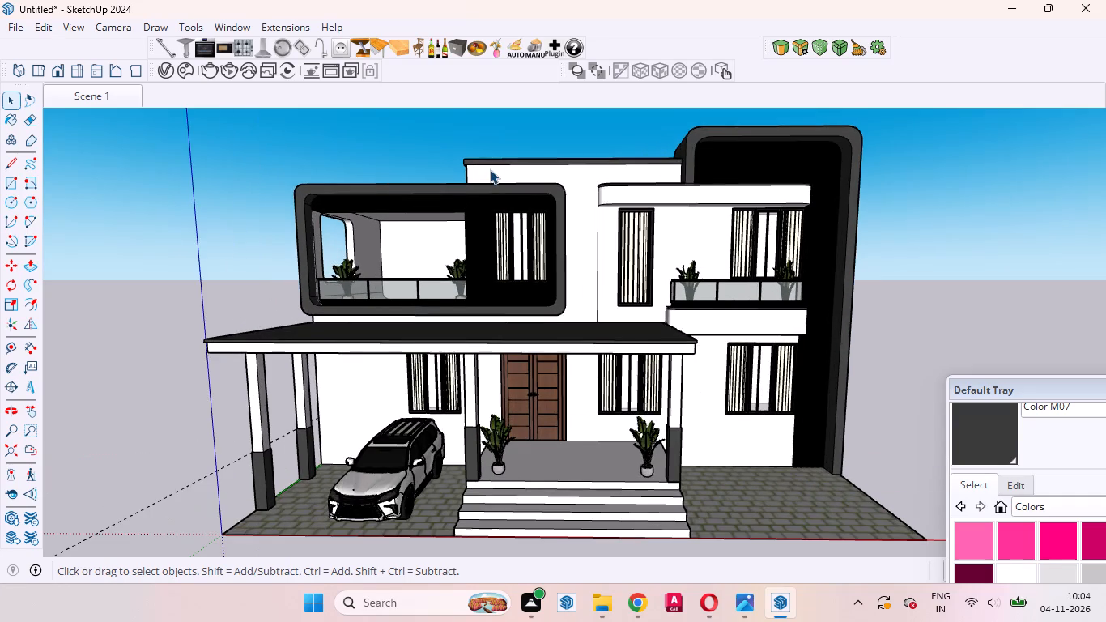
scroll(490, 169, "down", 1)
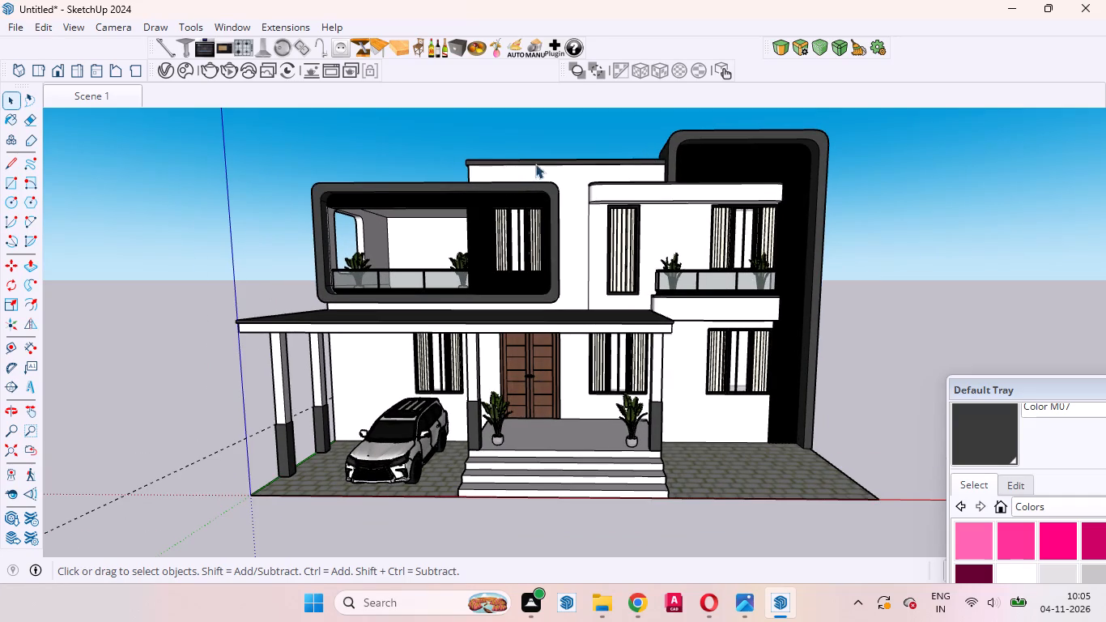
middle_click_drag(538, 159, 555, 138)
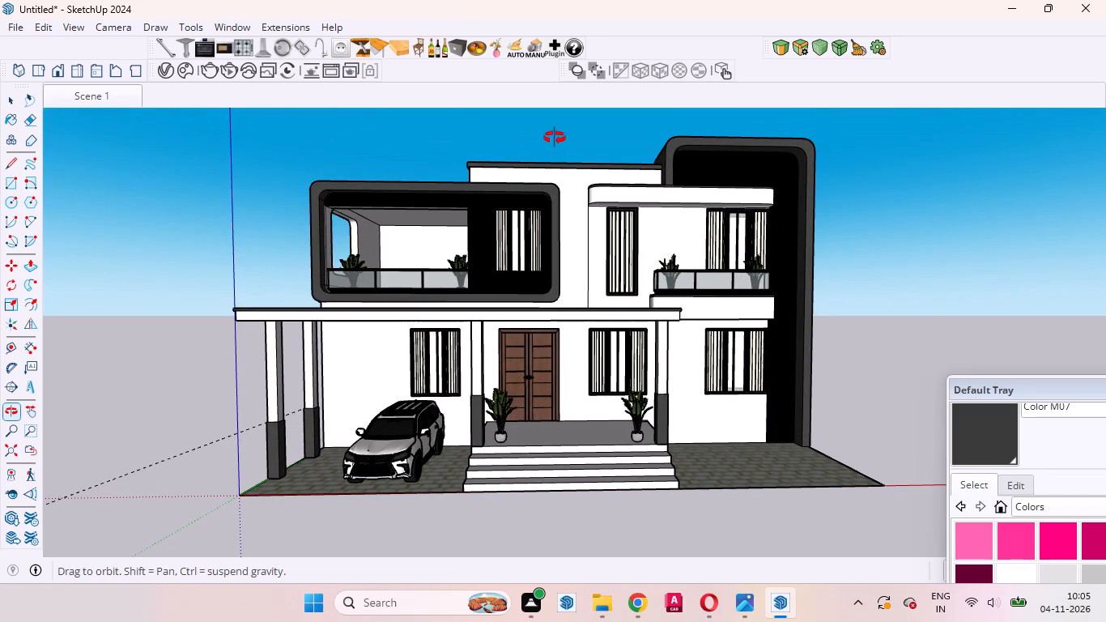
middle_click_drag(555, 138, 524, 110)
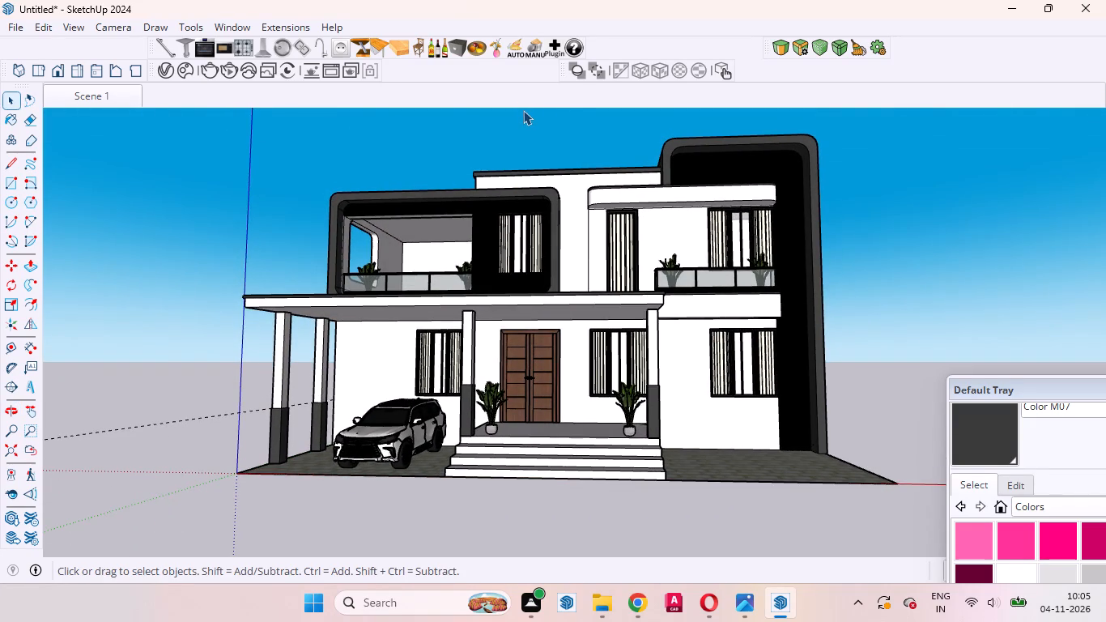
scroll(523, 110, "up", 1)
scroll(522, 111, "down", 2)
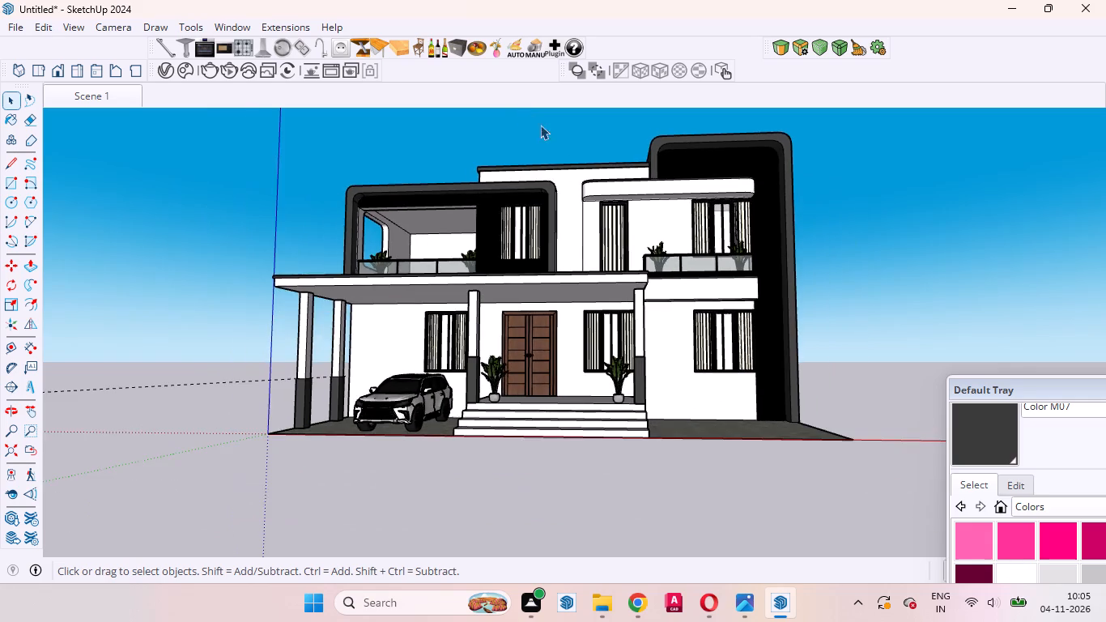
scroll(643, 202, "down", 2)
scroll(742, 164, "up", 8)
Examine the upper storey, carport roof, small balcony and tall slatted frame from above.
middle_click_drag(746, 185, 636, 312)
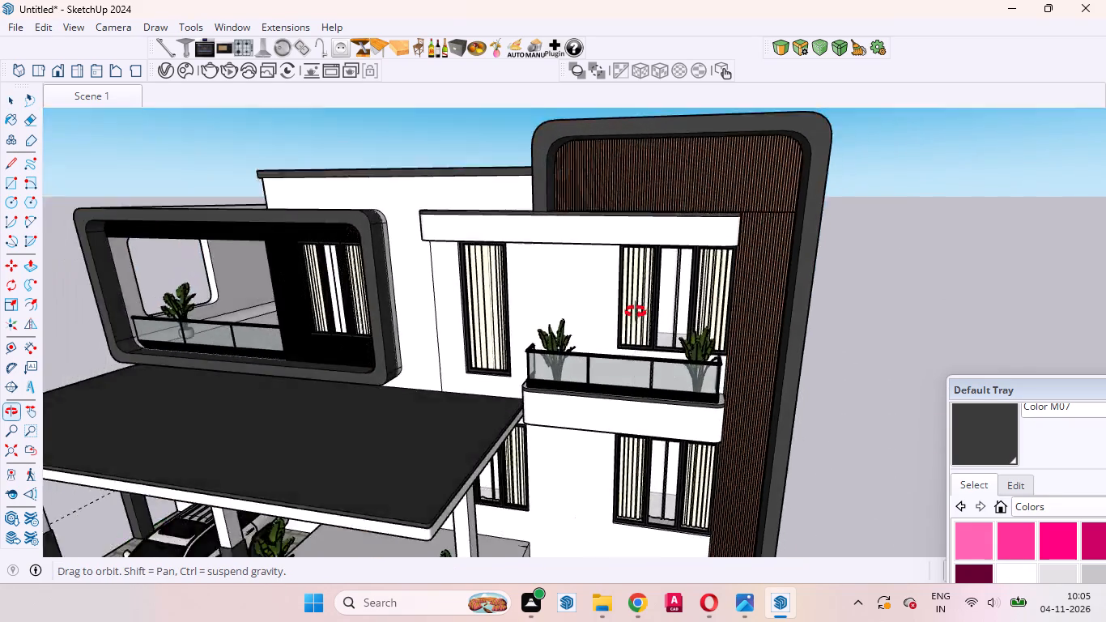
middle_click_drag(636, 312, 697, 407)
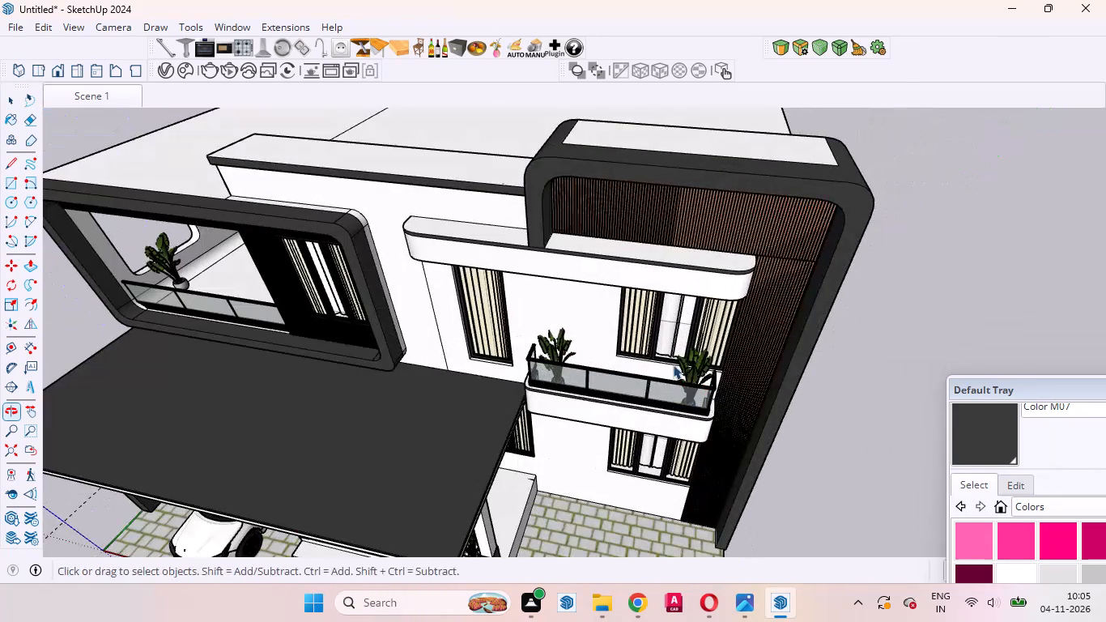
scroll(519, 330, "down", 2)
scroll(519, 329, "up", 3)
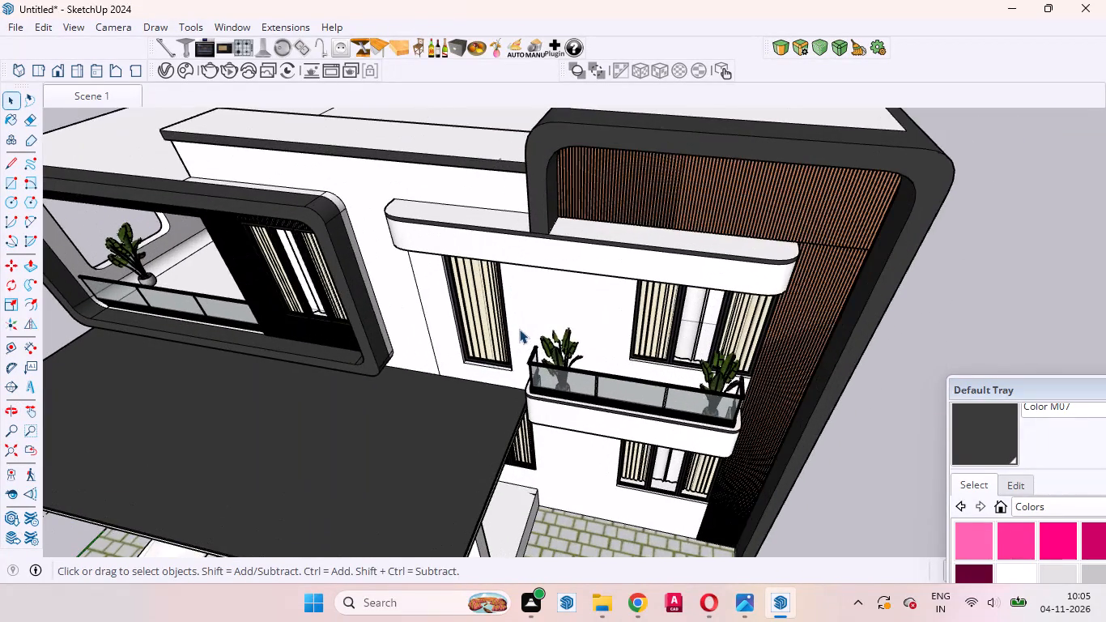
scroll(519, 329, "up", 1)
scroll(519, 329, "down", 3)
middle_click_drag(519, 333, 519, 334)
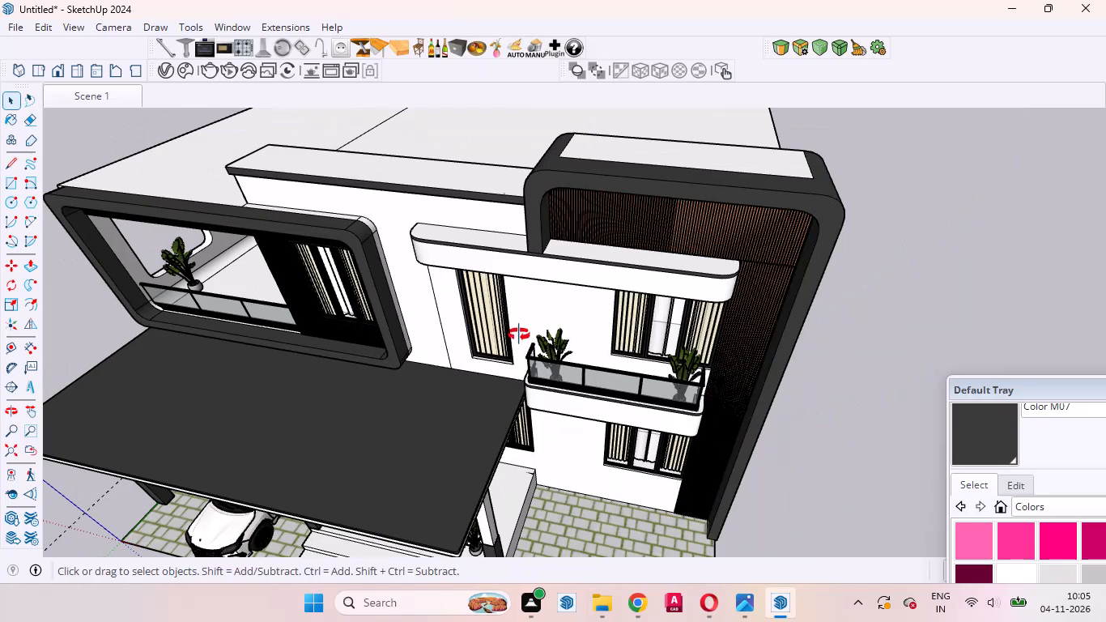
middle_click_drag(519, 334, 471, 325)
middle_click(471, 325)
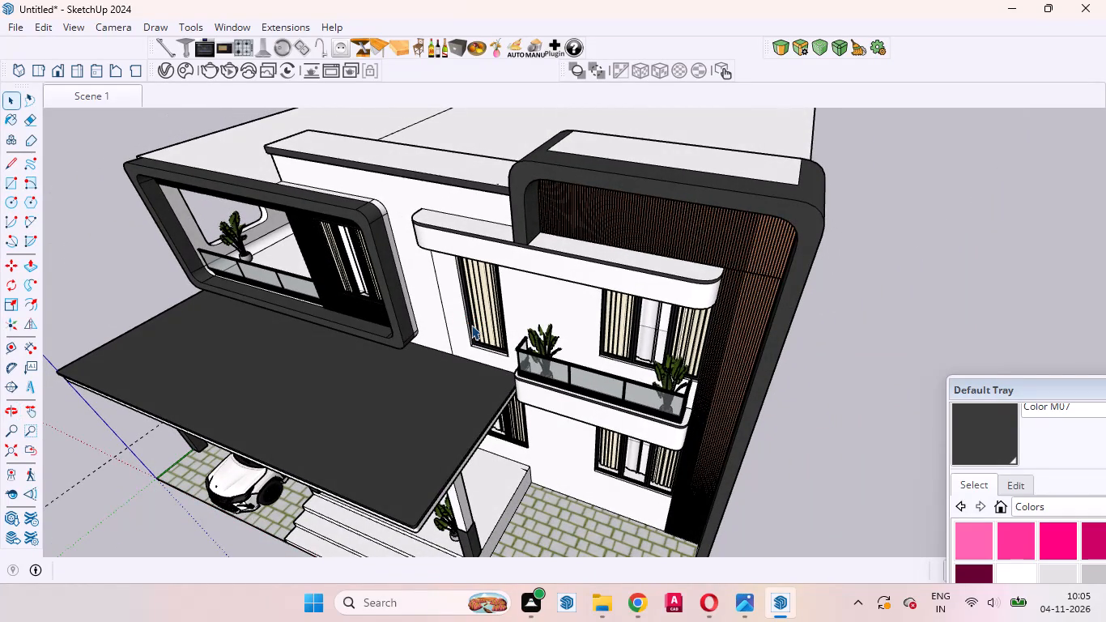
scroll(476, 317, "up", 2)
scroll(479, 317, "down", 2)
scroll(586, 326, "up", 3)
middle_click_drag(587, 326, 681, 263)
scroll(675, 274, "down", 8)
scroll(653, 296, "up", 3)
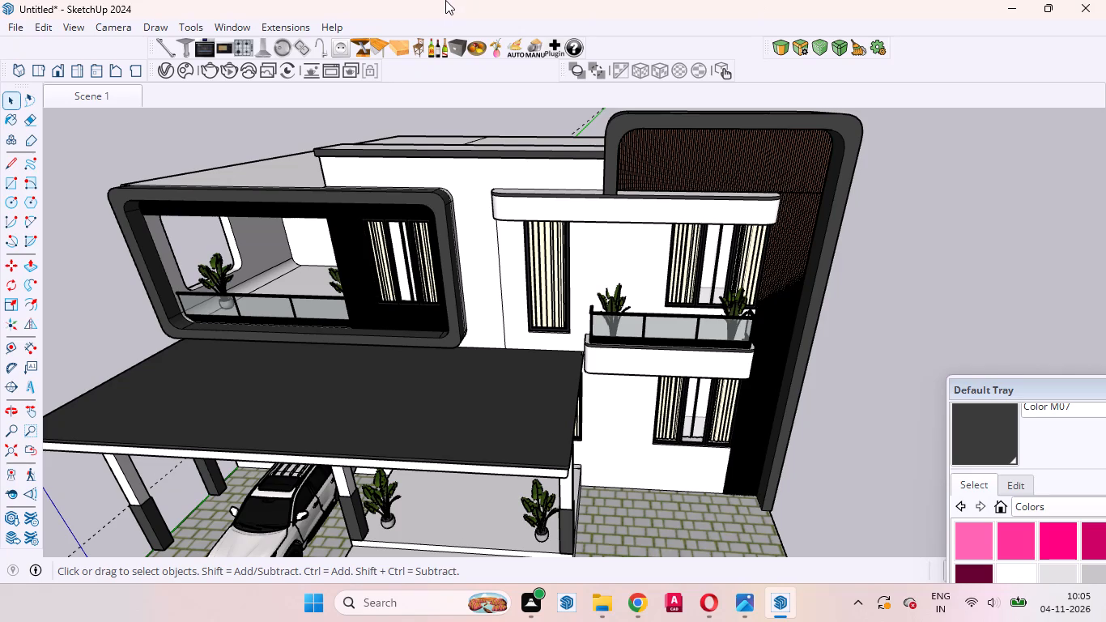
scroll(624, 238, "down", 3)
scroll(627, 239, "up", 2)
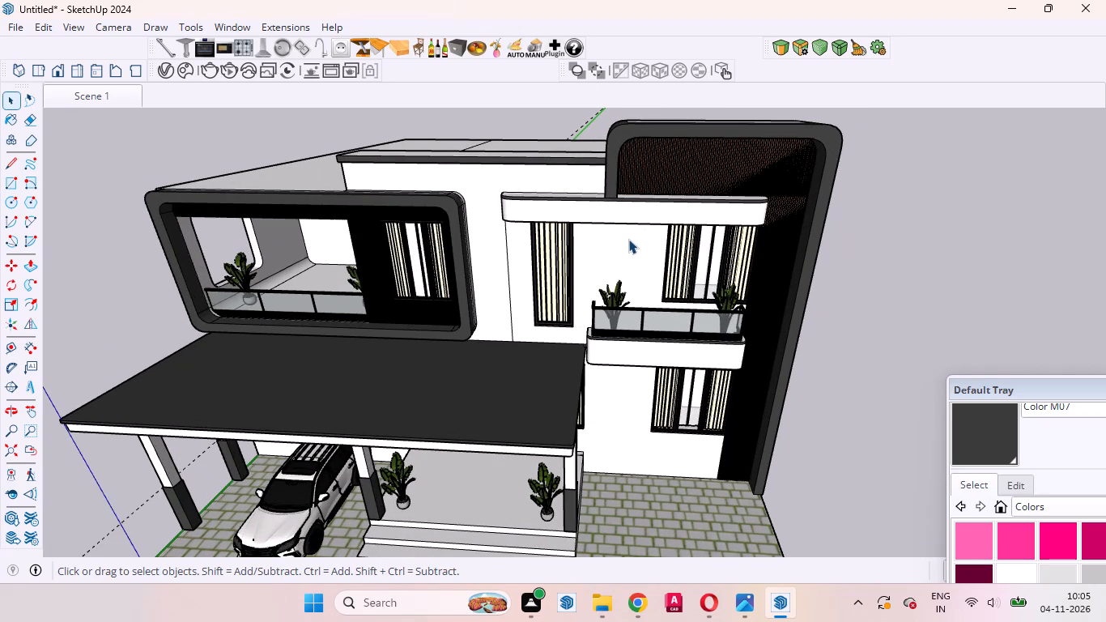
scroll(623, 228, "up", 3)
scroll(623, 228, "down", 1)
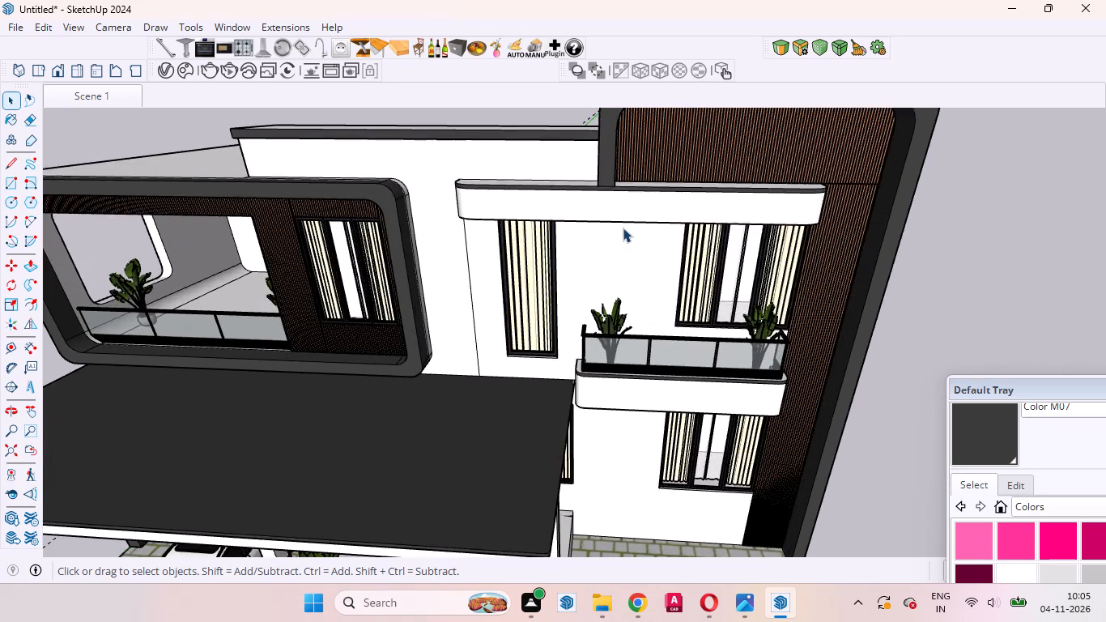
scroll(623, 228, "down", 4)
Examine the small upper balcony, its canopy and the adjoining curtained windows at close range from the carport side.
middle_click_drag(626, 235, 816, 172)
scroll(713, 188, "up", 5)
middle_click_drag(628, 210, 652, 188)
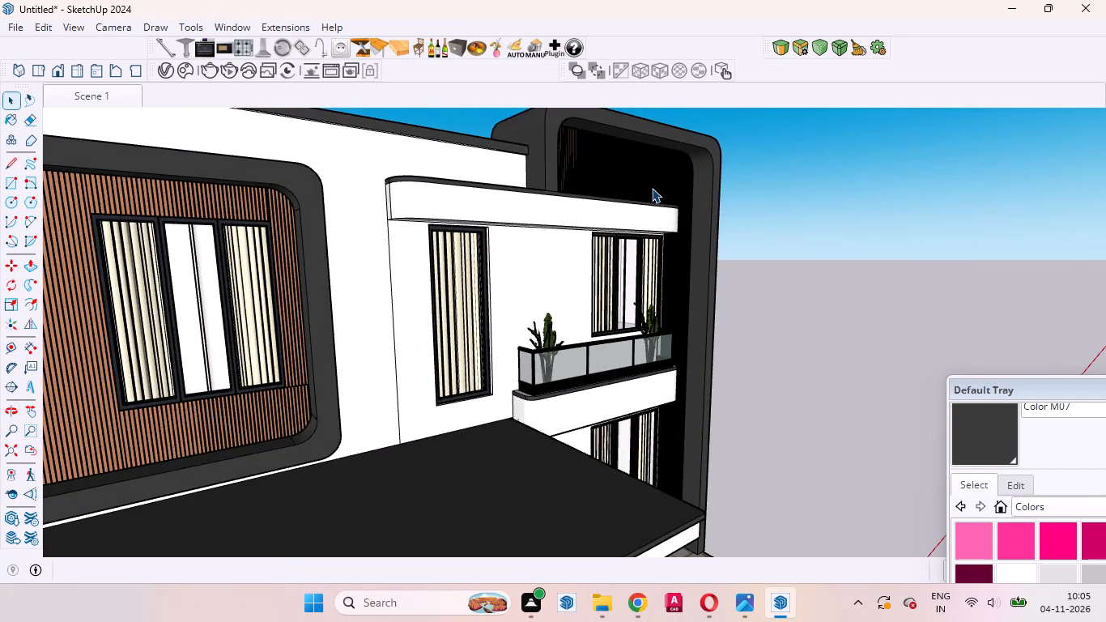
scroll(652, 188, "up", 1)
scroll(652, 188, "down", 1)
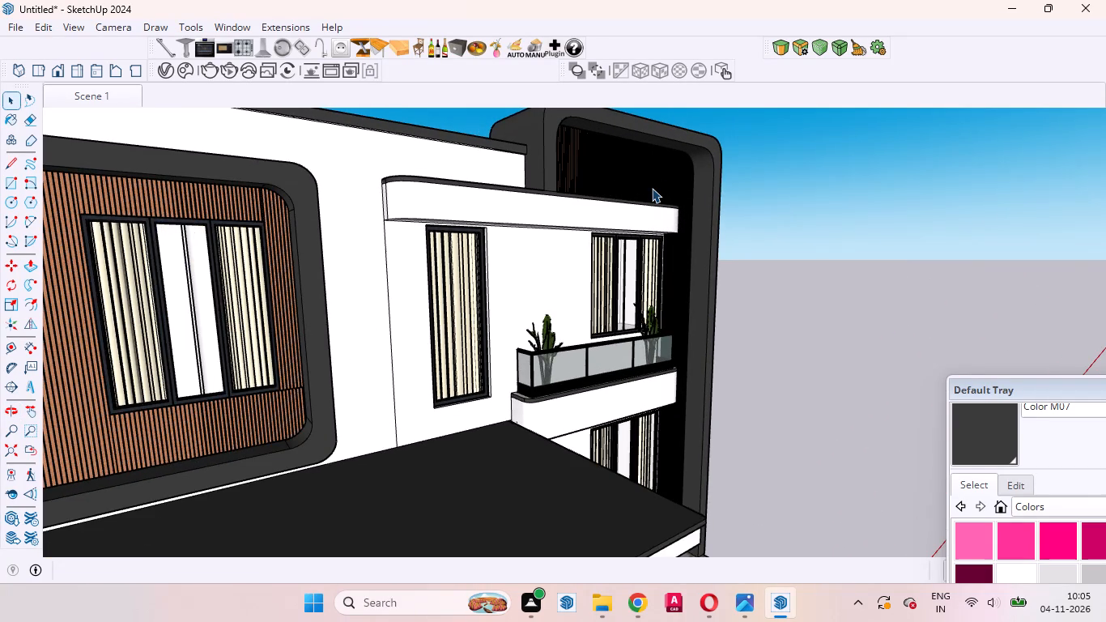
scroll(652, 188, "up", 1)
scroll(652, 188, "down", 1)
scroll(652, 188, "up", 1)
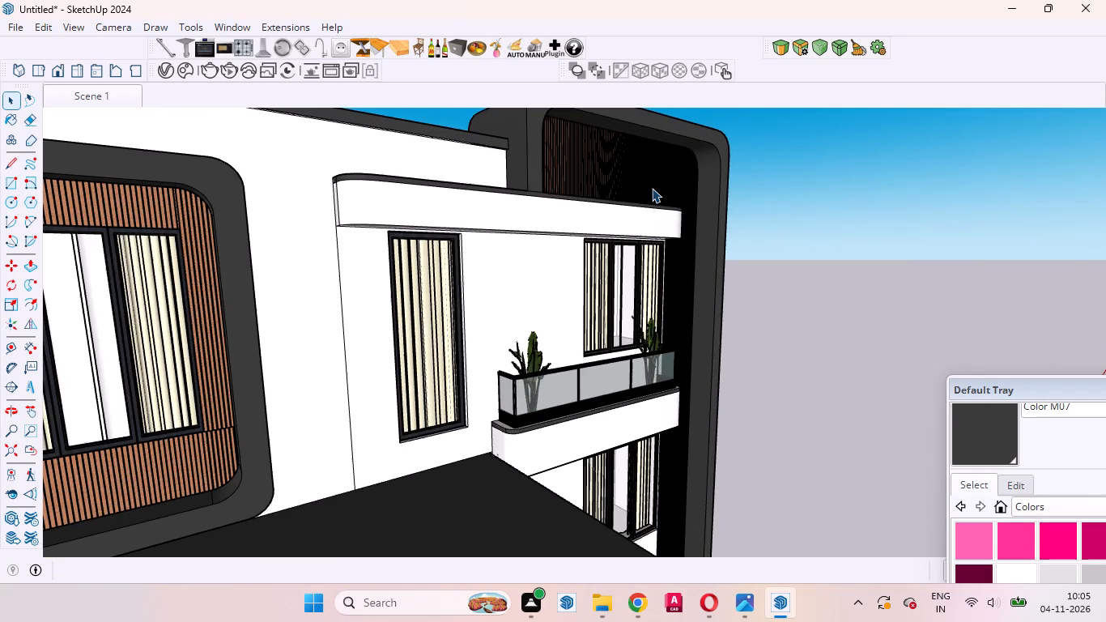
scroll(652, 188, "up", 1)
scroll(652, 188, "down", 2)
scroll(652, 188, "up", 2)
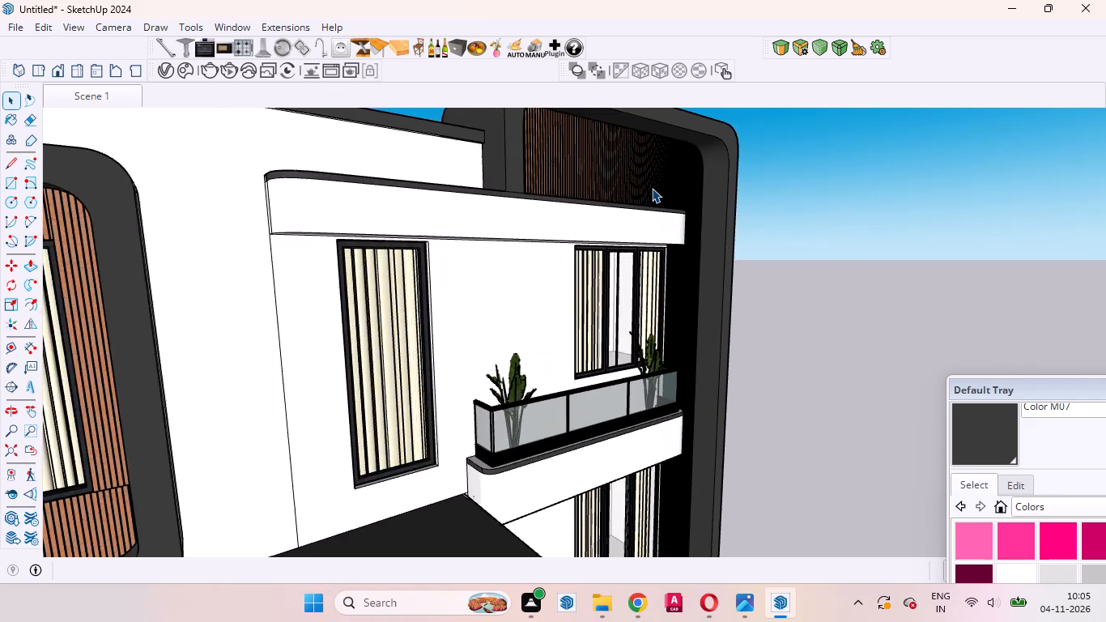
scroll(652, 188, "down", 2)
scroll(652, 188, "up", 2)
scroll(652, 188, "down", 1)
scroll(652, 188, "up", 1)
scroll(652, 188, "down", 2)
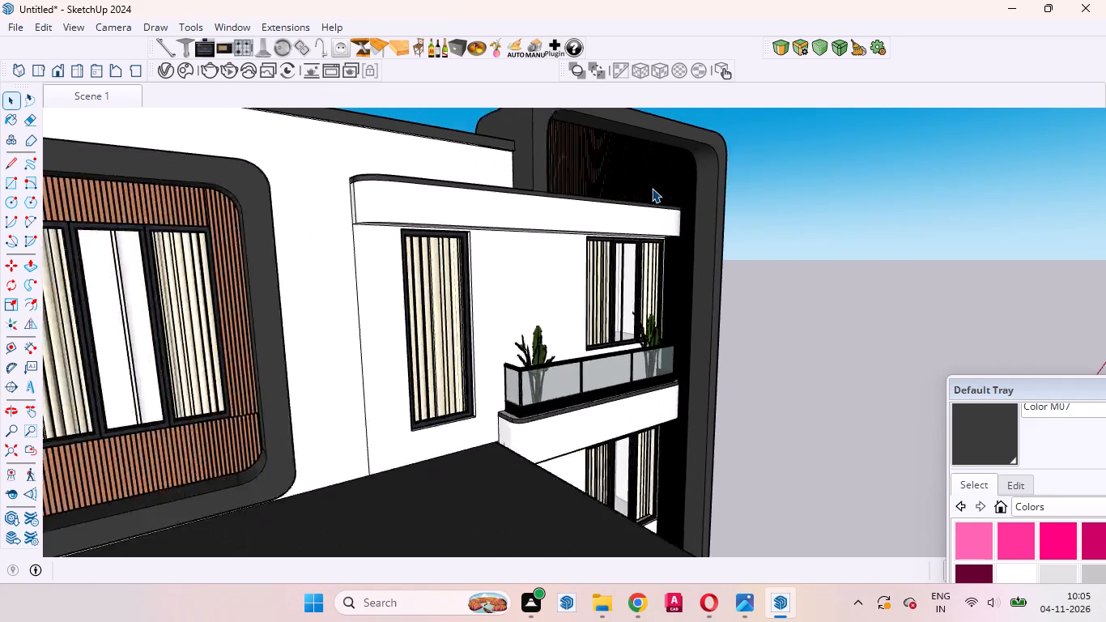
scroll(652, 188, "down", 5)
scroll(658, 239, "up", 4)
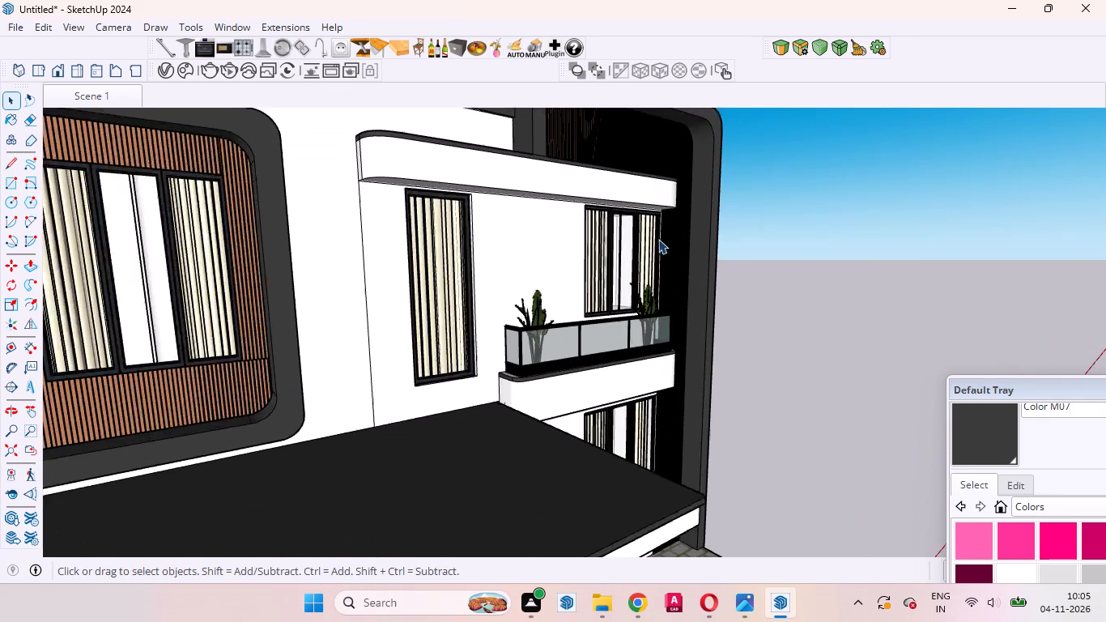
scroll(658, 239, "up", 1)
scroll(658, 239, "down", 2)
scroll(658, 239, "up", 2)
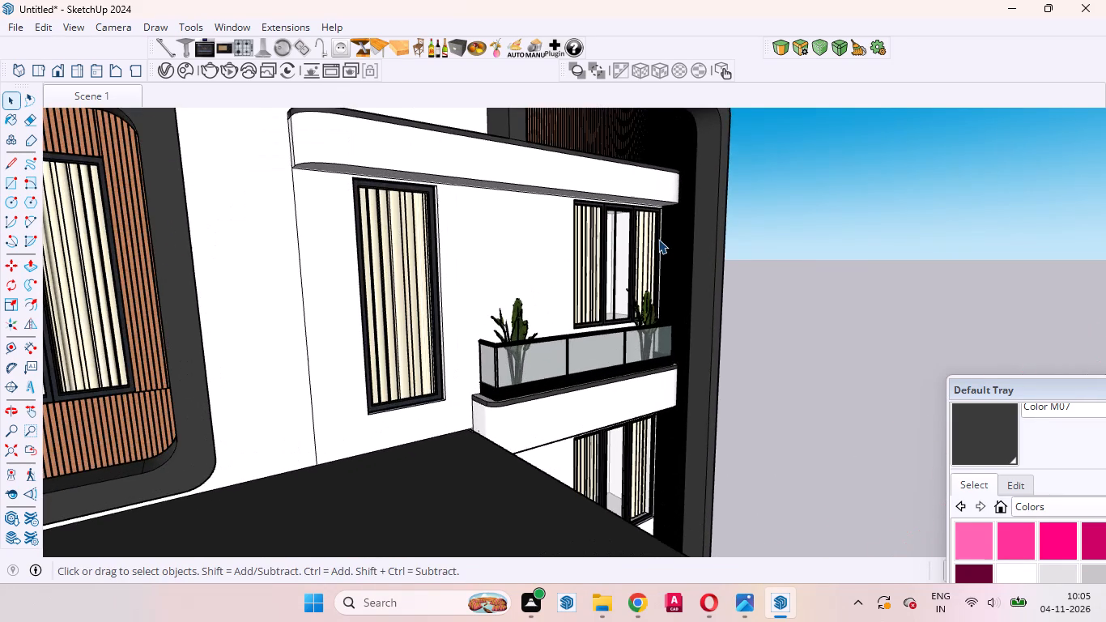
scroll(658, 239, "up", 1)
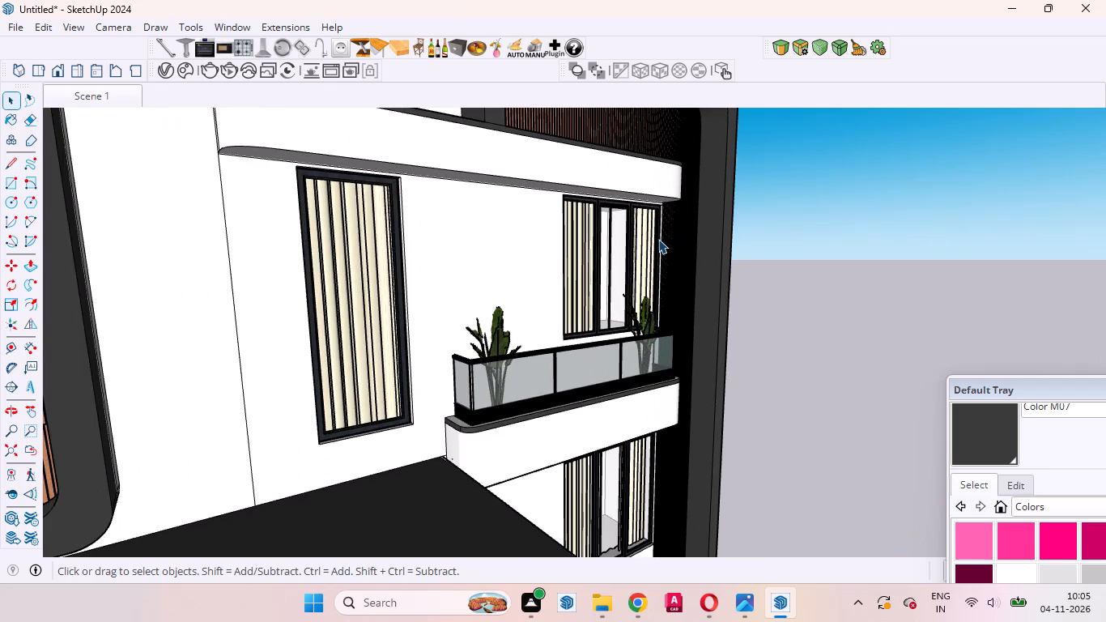
scroll(658, 239, "down", 1)
scroll(658, 239, "up", 1)
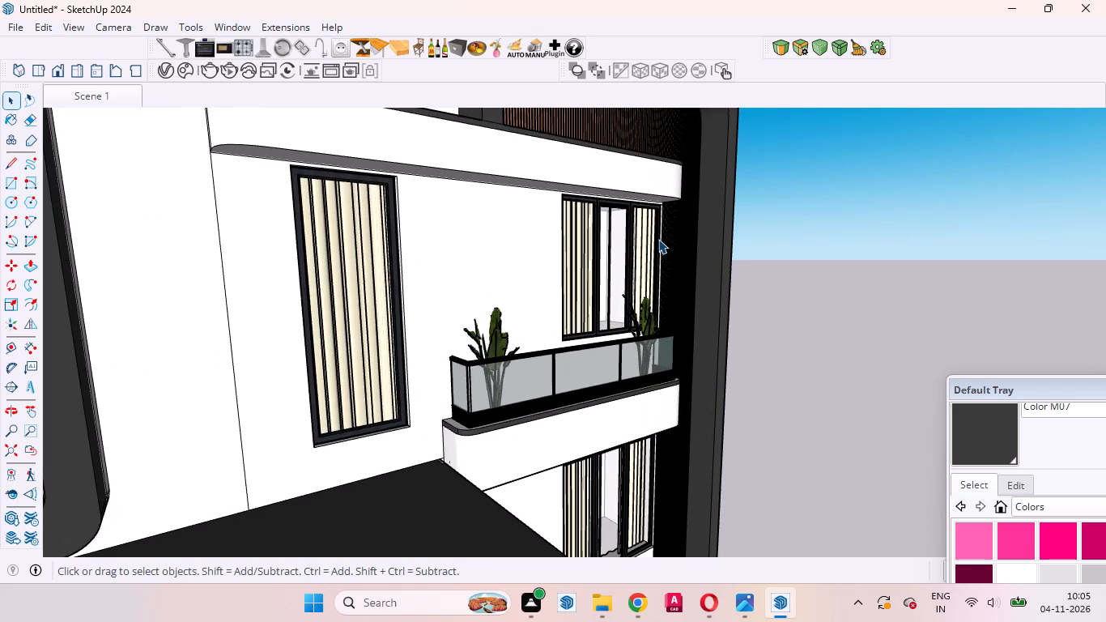
scroll(658, 239, "down", 1)
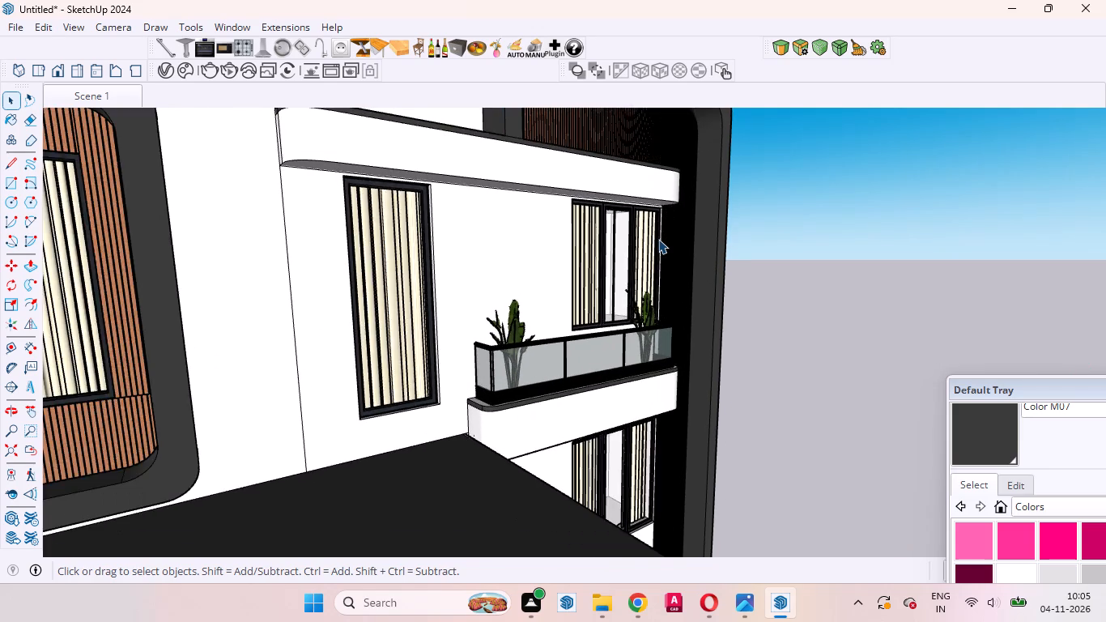
scroll(658, 239, "up", 1)
scroll(658, 239, "down", 6)
scroll(665, 242, "up", 1)
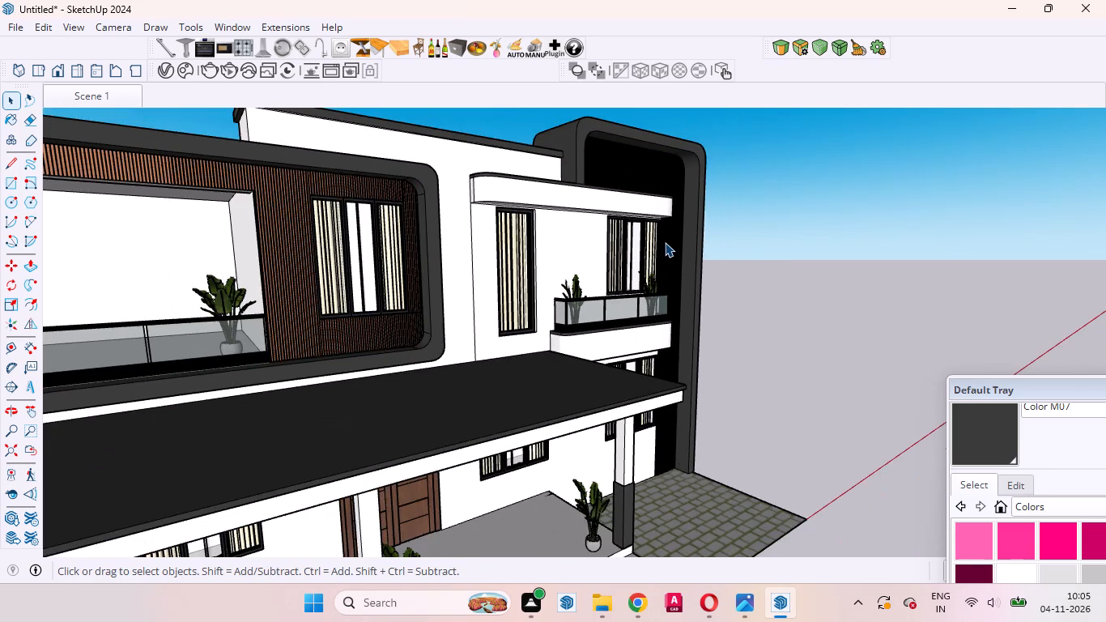
scroll(665, 242, "up", 2)
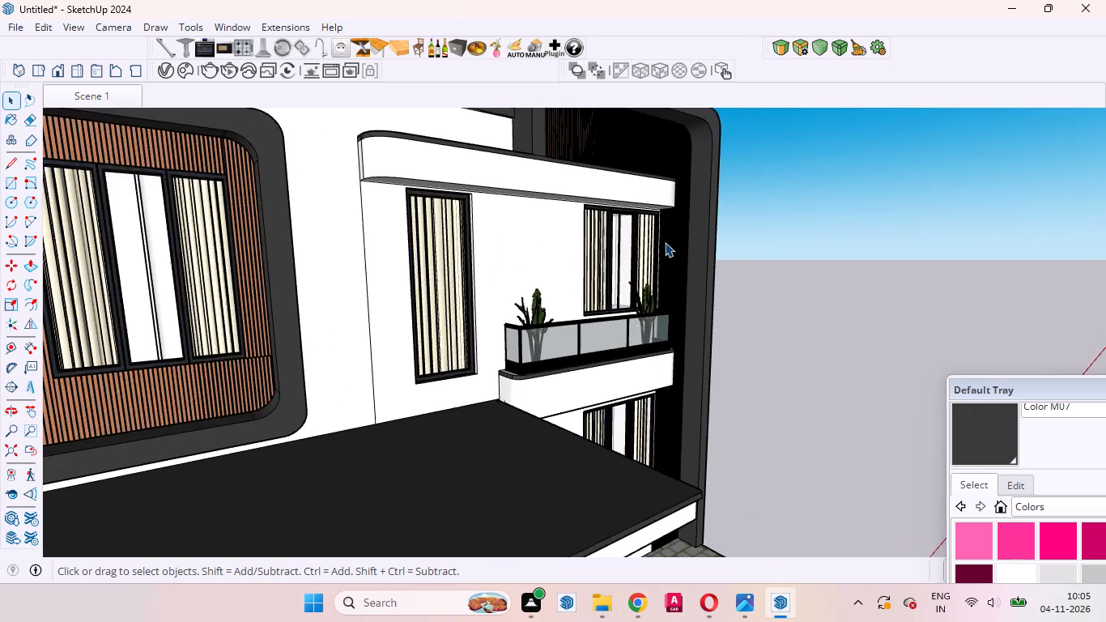
scroll(665, 242, "up", 1)
scroll(665, 242, "down", 5)
Examine the complete house from the carport corner and from a low front view.
middle_click_drag(678, 254, 629, 222)
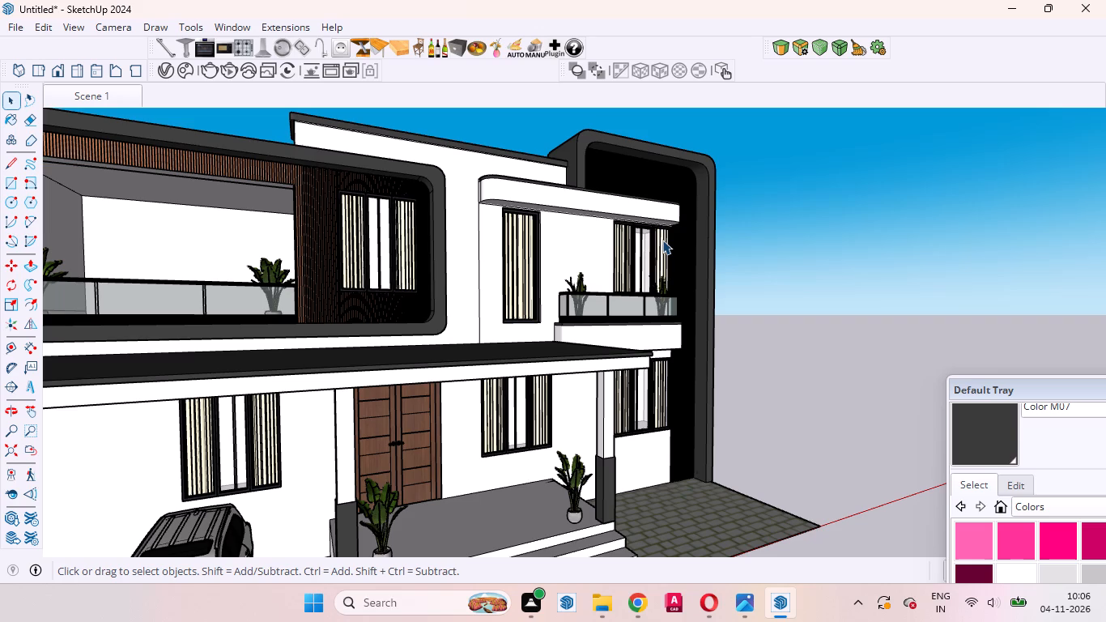
scroll(775, 266, "down", 6)
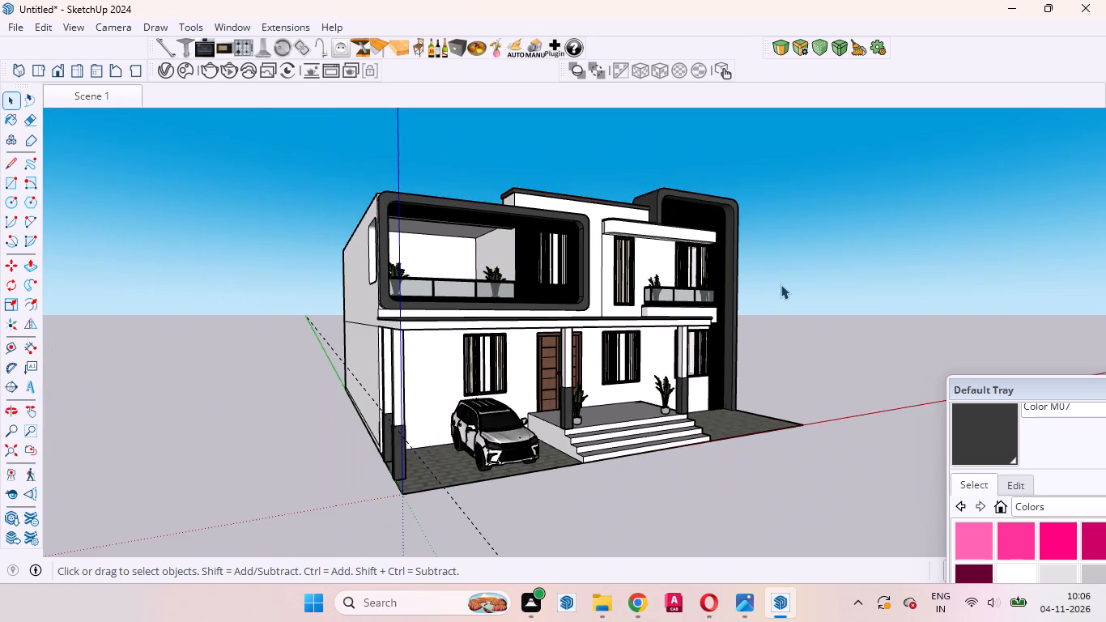
middle_click_drag(749, 285, 642, 248)
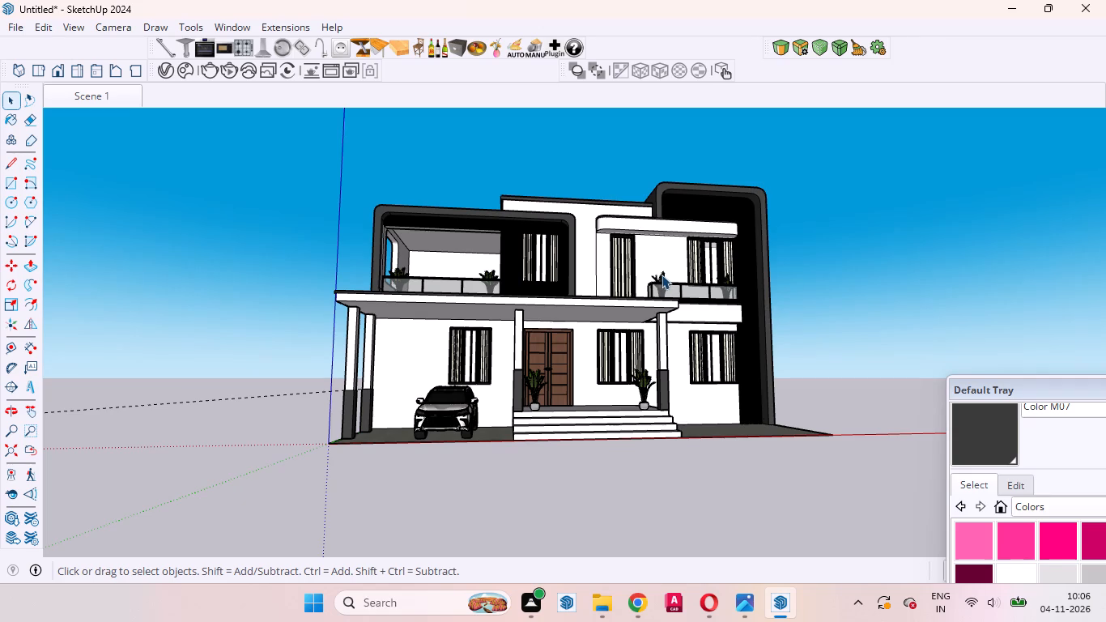
scroll(661, 275, "up", 1)
scroll(661, 275, "down", 1)
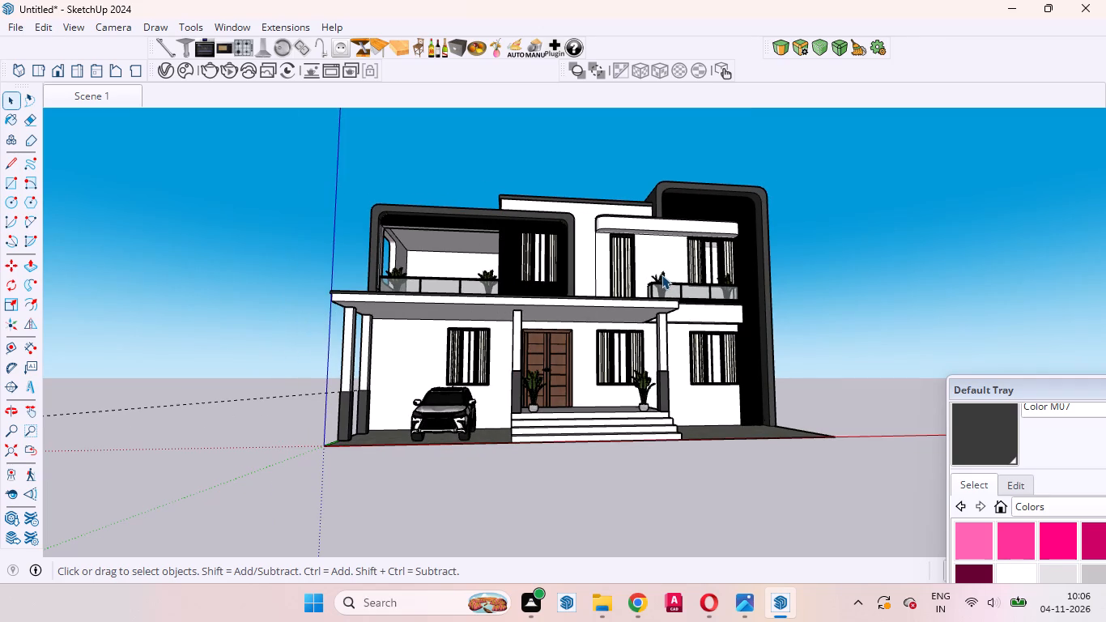
scroll(731, 410, "down", 3)
scroll(758, 394, "up", 3)
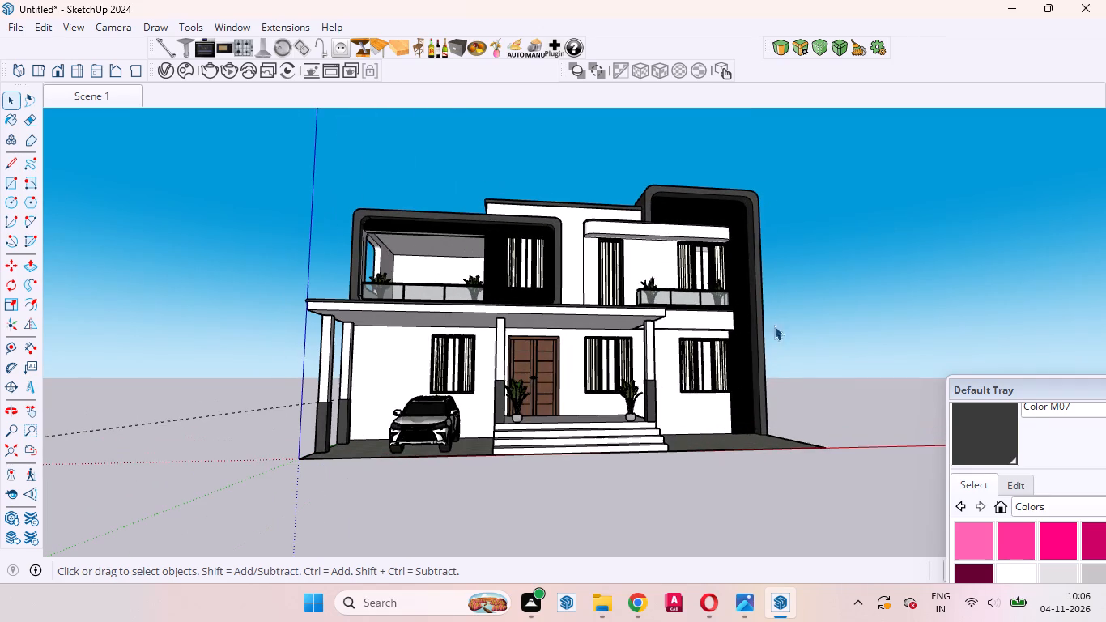
Examine the complete front facade from slightly raised and low front viewpoints.
middle_click_drag(798, 173, 753, 216)
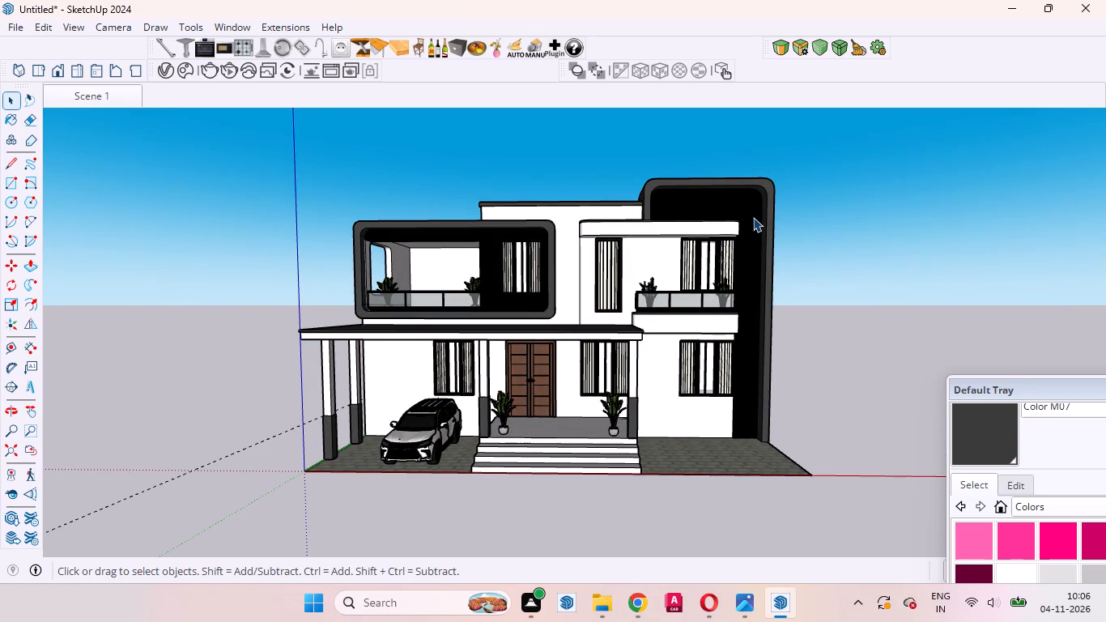
scroll(753, 217, "up", 1)
scroll(753, 218, "down", 2)
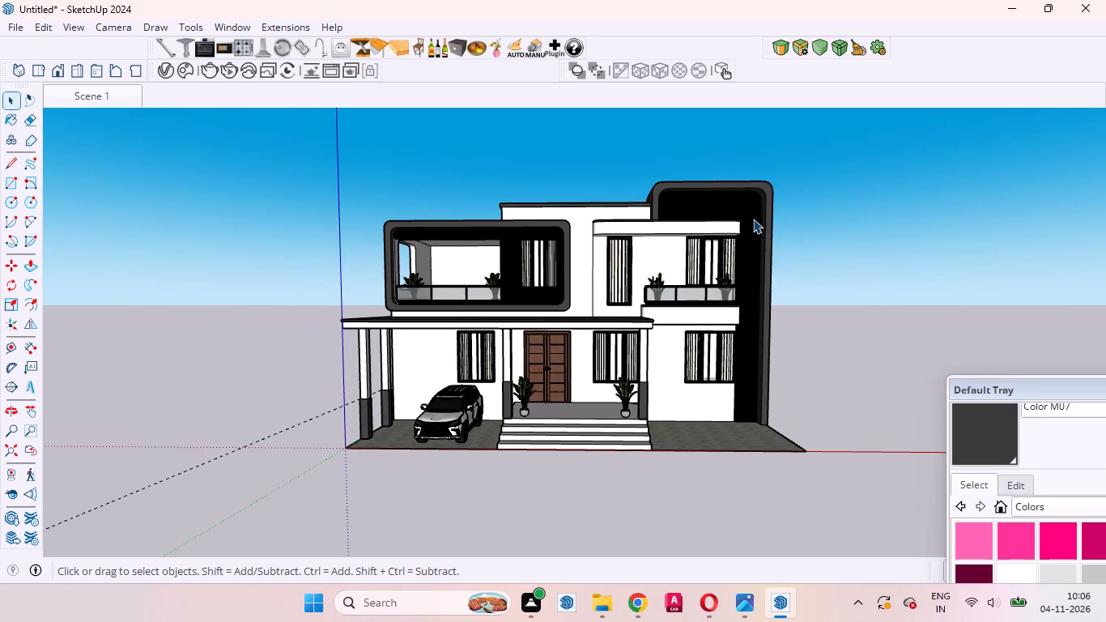
middle_click_drag(757, 233, 760, 254)
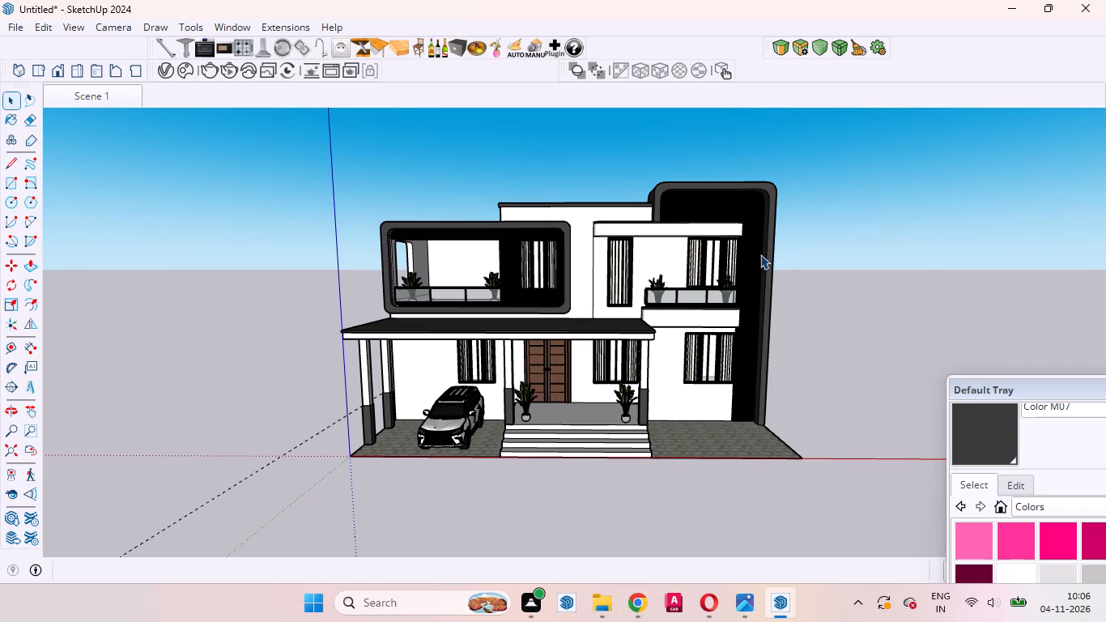
scroll(760, 254, "down", 1)
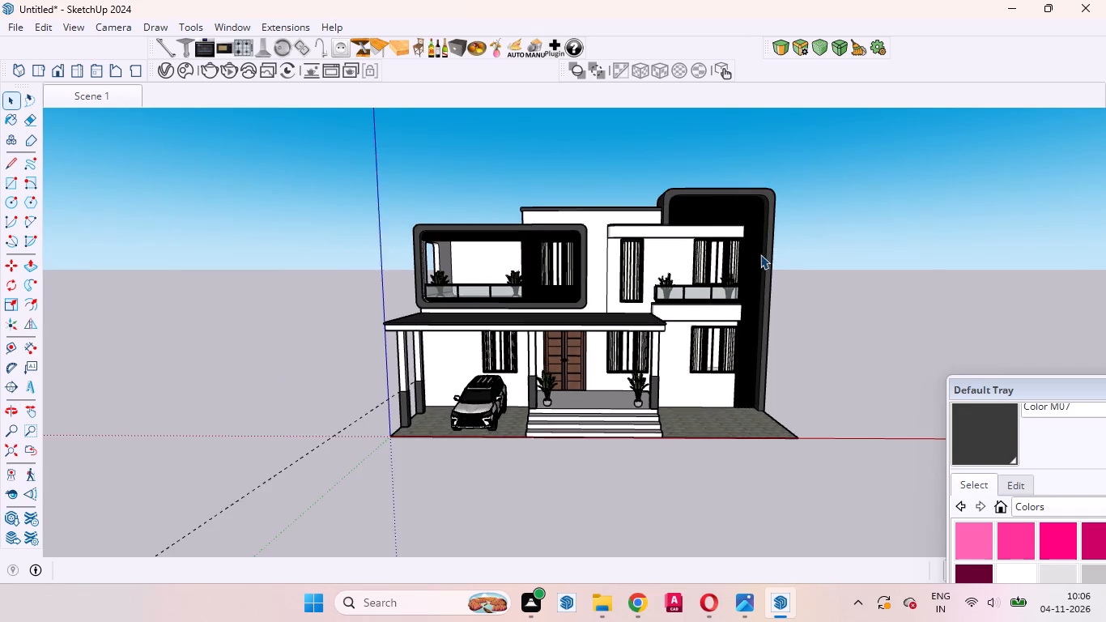
scroll(760, 254, "up", 2)
middle_click_drag(760, 254, 781, 276)
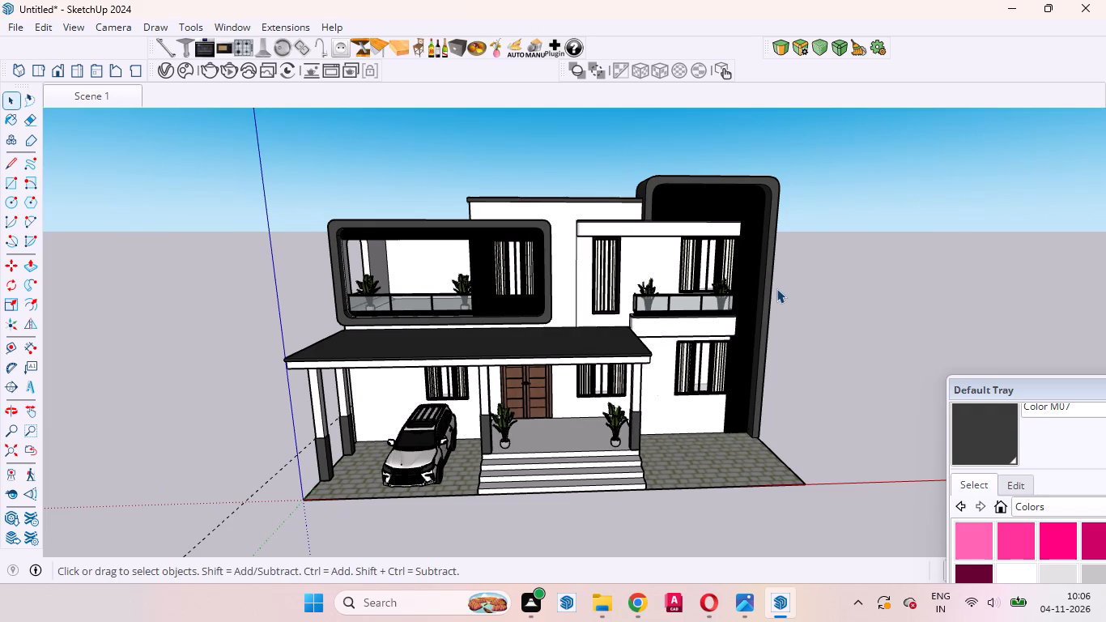
scroll(776, 288, "up", 3)
scroll(776, 288, "down", 4)
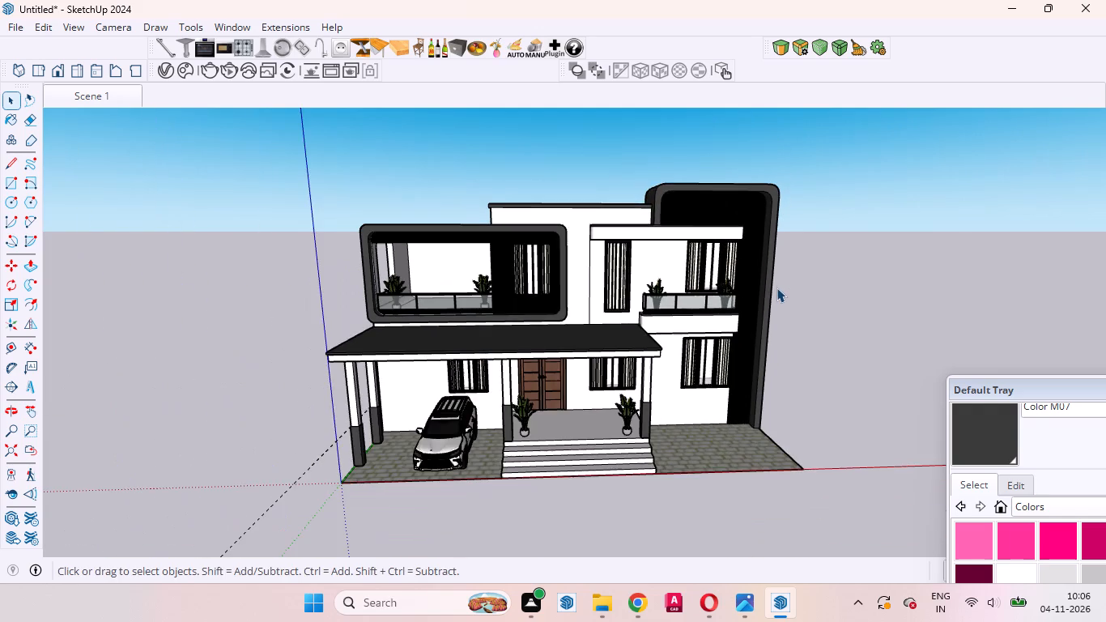
middle_click(776, 288)
scroll(776, 288, "down", 1)
middle_click_drag(777, 288, 781, 205)
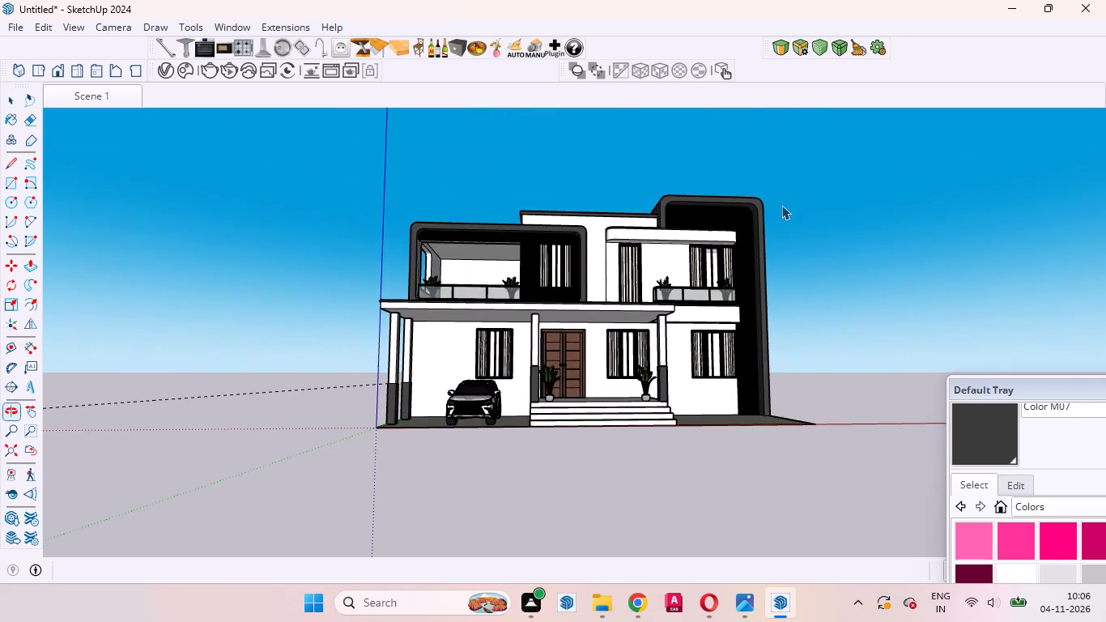
scroll(781, 205, "up", 1)
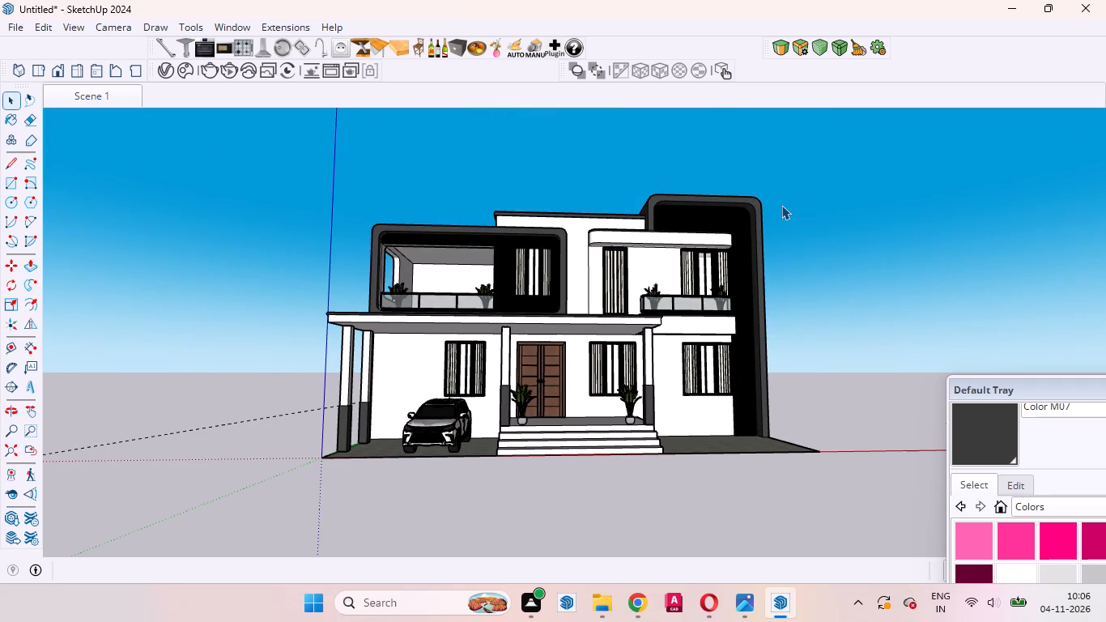
scroll(781, 205, "up", 1)
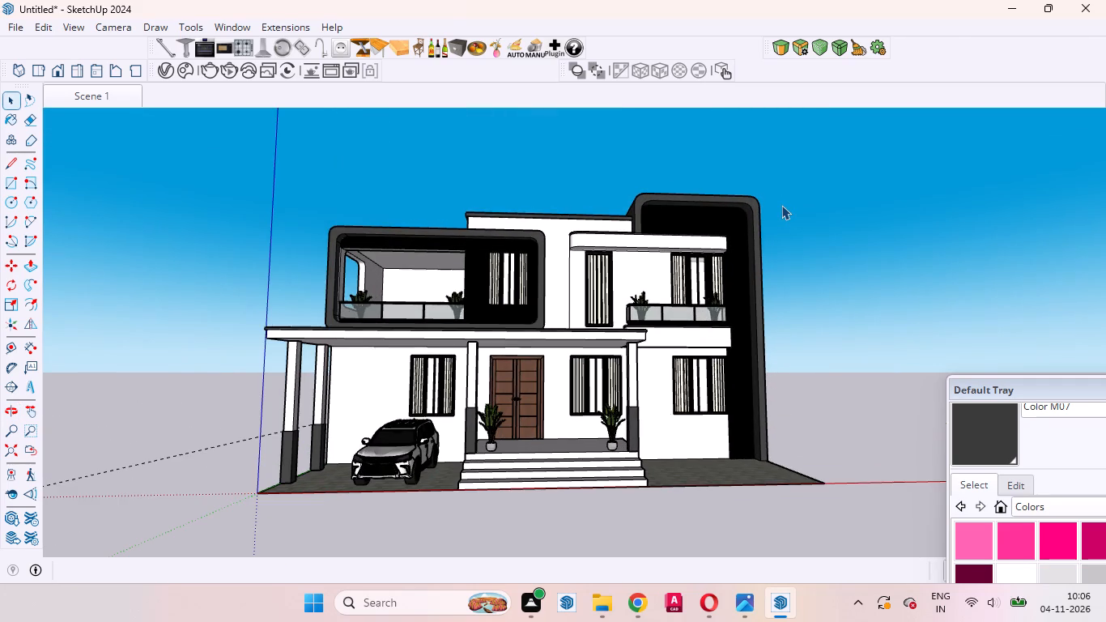
scroll(781, 205, "down", 1)
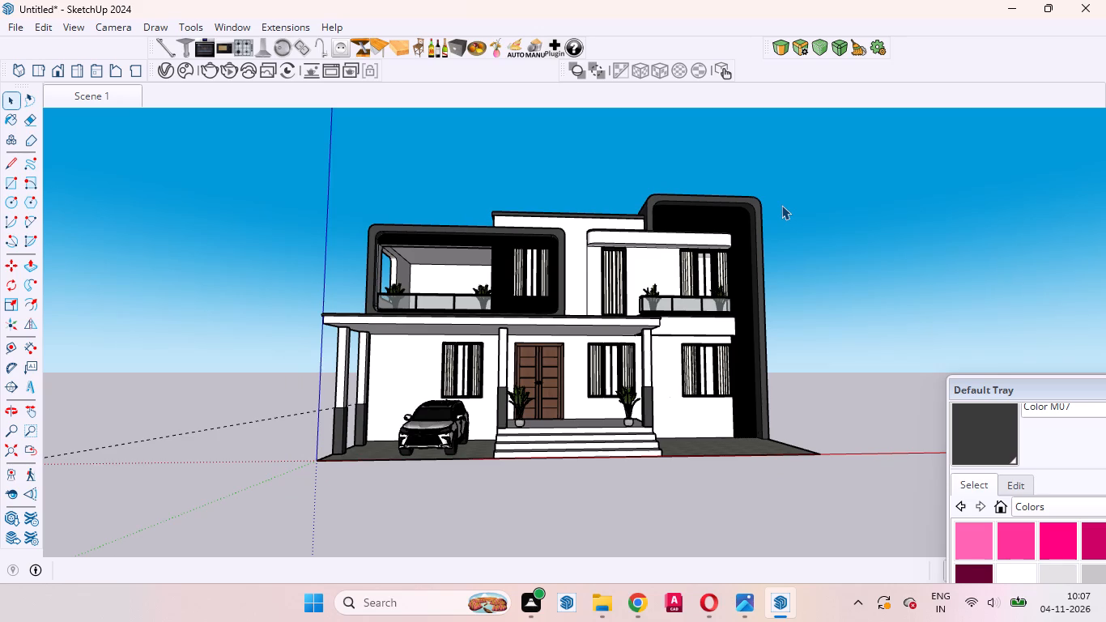
Examine the front facade at varying distances, from the carport and entrance to the upper balconies and tall frame.
scroll(781, 205, "up", 2)
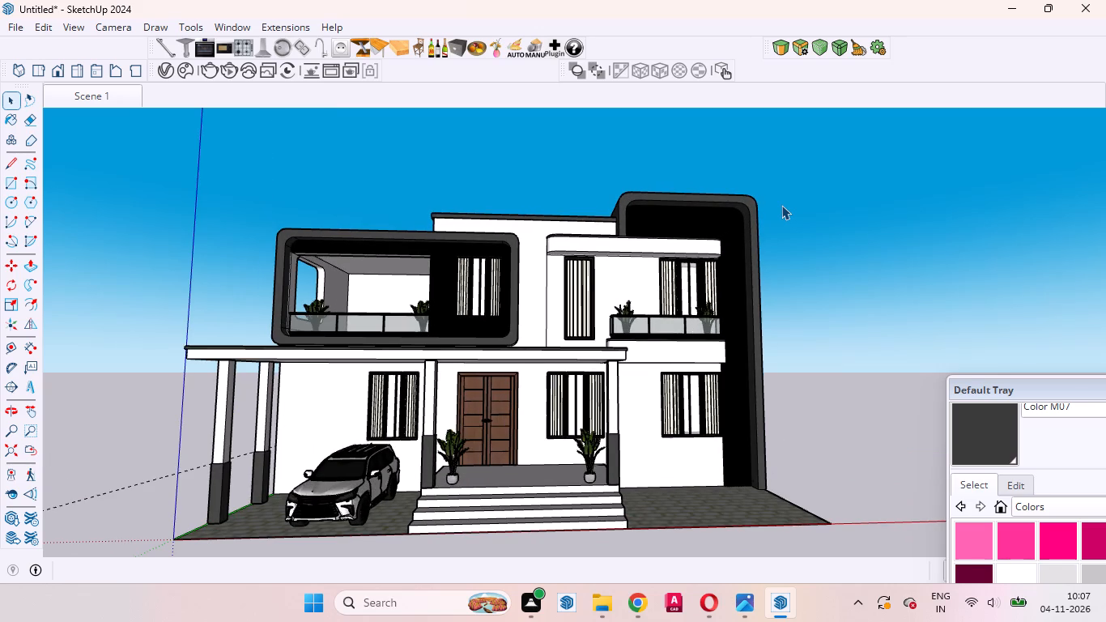
scroll(781, 205, "up", 1)
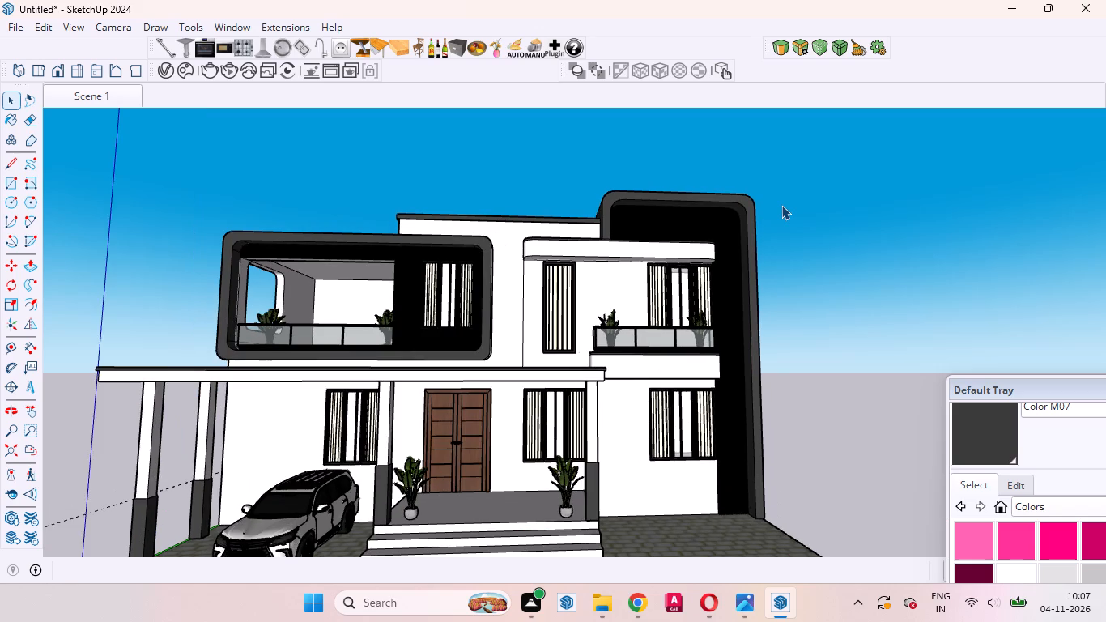
scroll(781, 205, "down", 1)
scroll(781, 205, "up", 2)
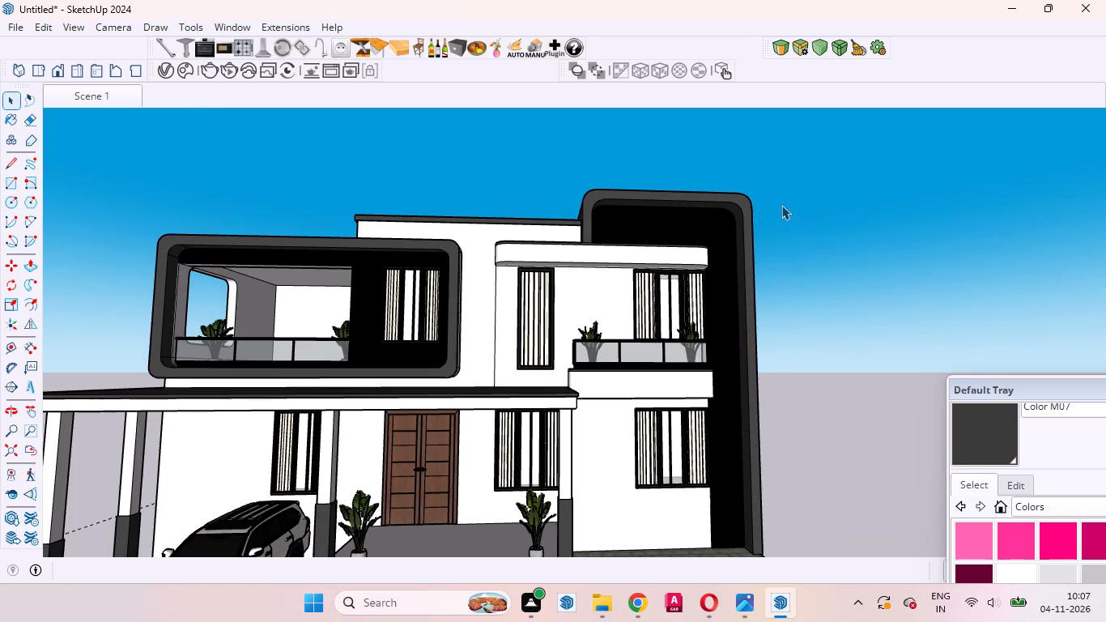
scroll(781, 205, "down", 2)
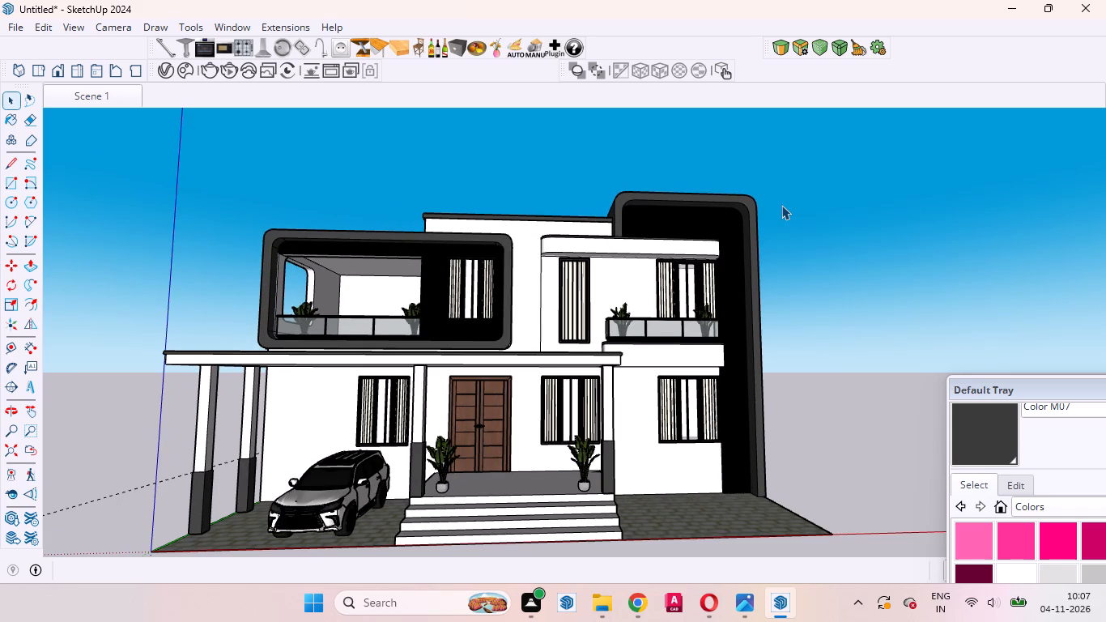
scroll(781, 205, "down", 2)
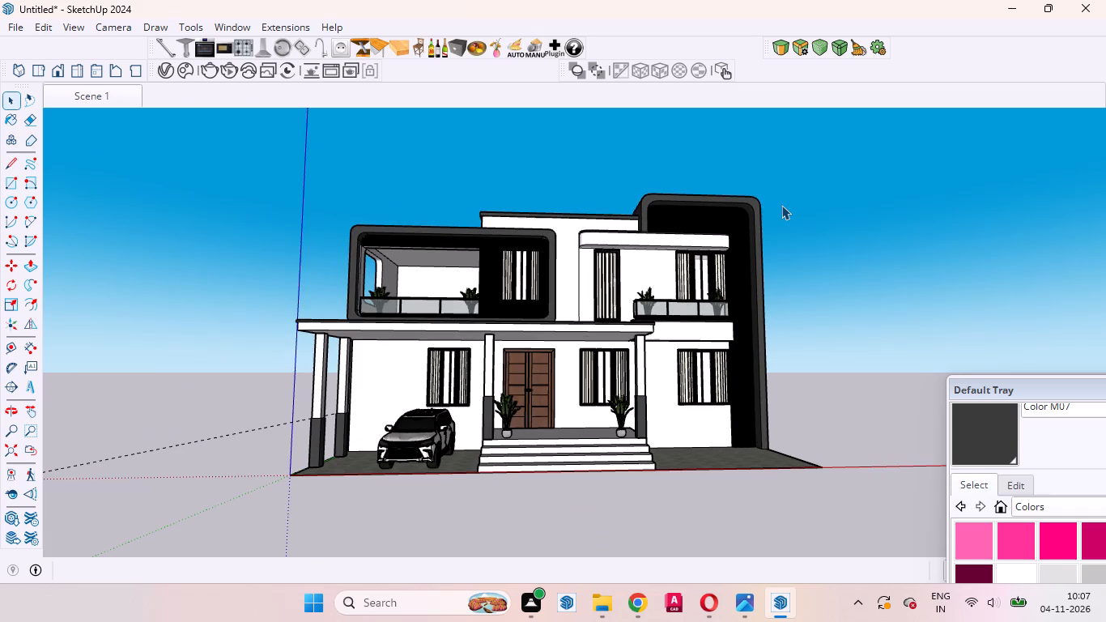
scroll(781, 205, "up", 2)
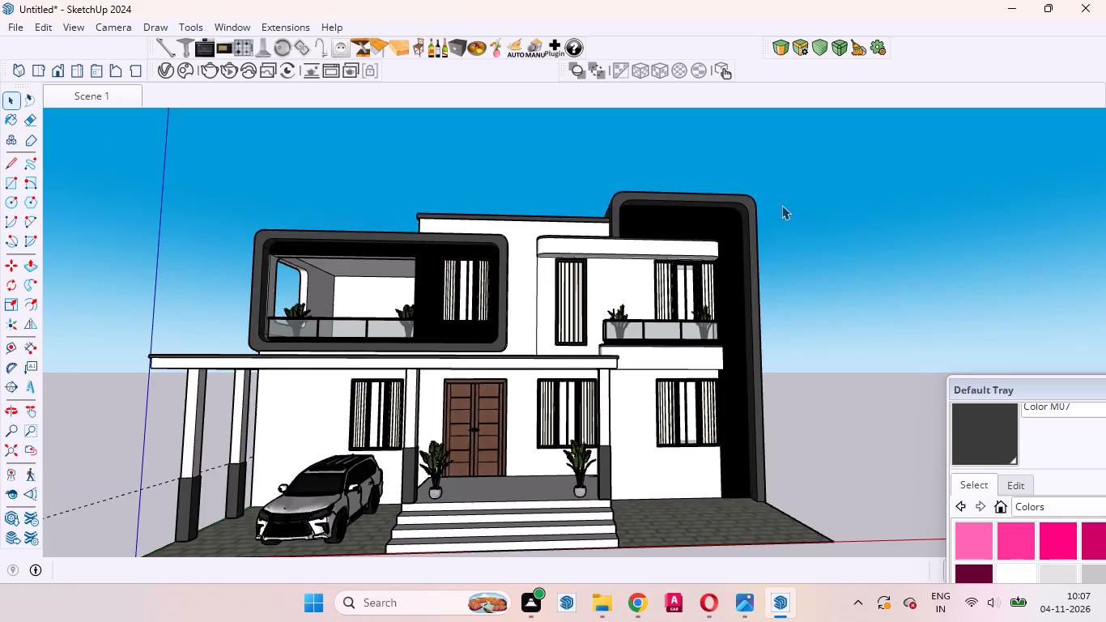
scroll(781, 205, "down", 3)
middle_click_drag(781, 207, 740, 249)
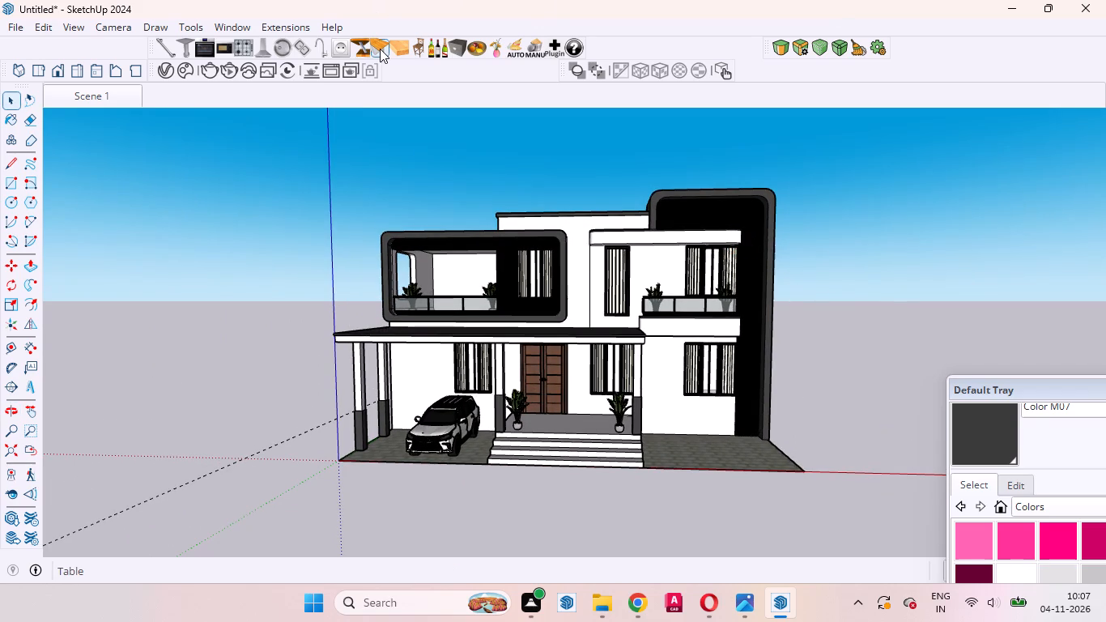
Examine the tall slatted frame beside the small balcony from below and from above, including its top surface.
scroll(774, 204, "up", 4)
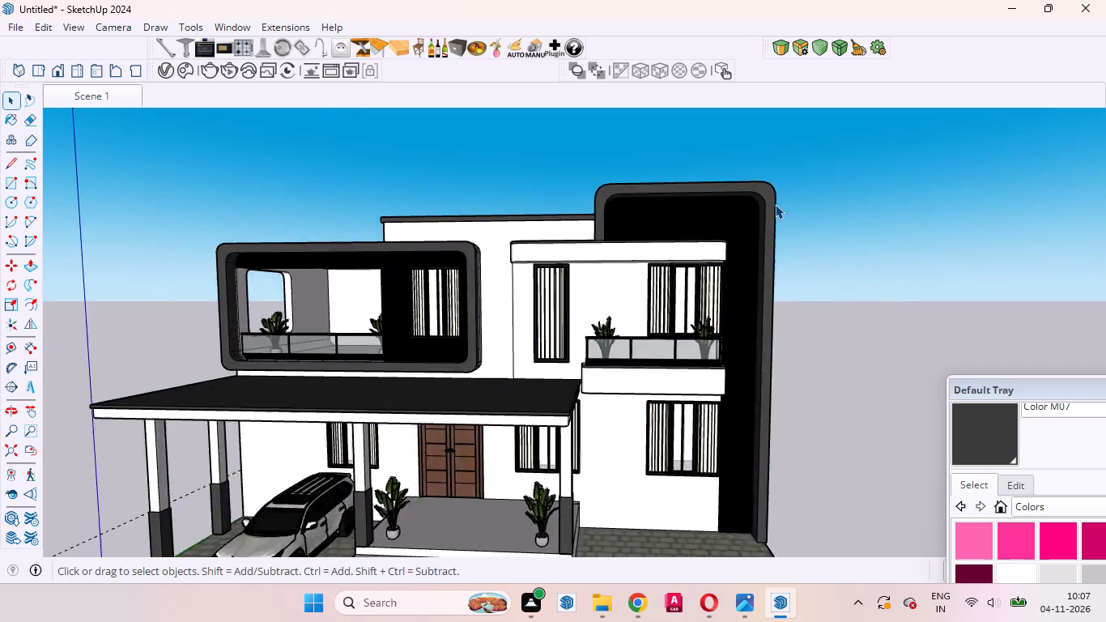
scroll(775, 204, "up", 10)
middle_click_drag(700, 351, 496, 286)
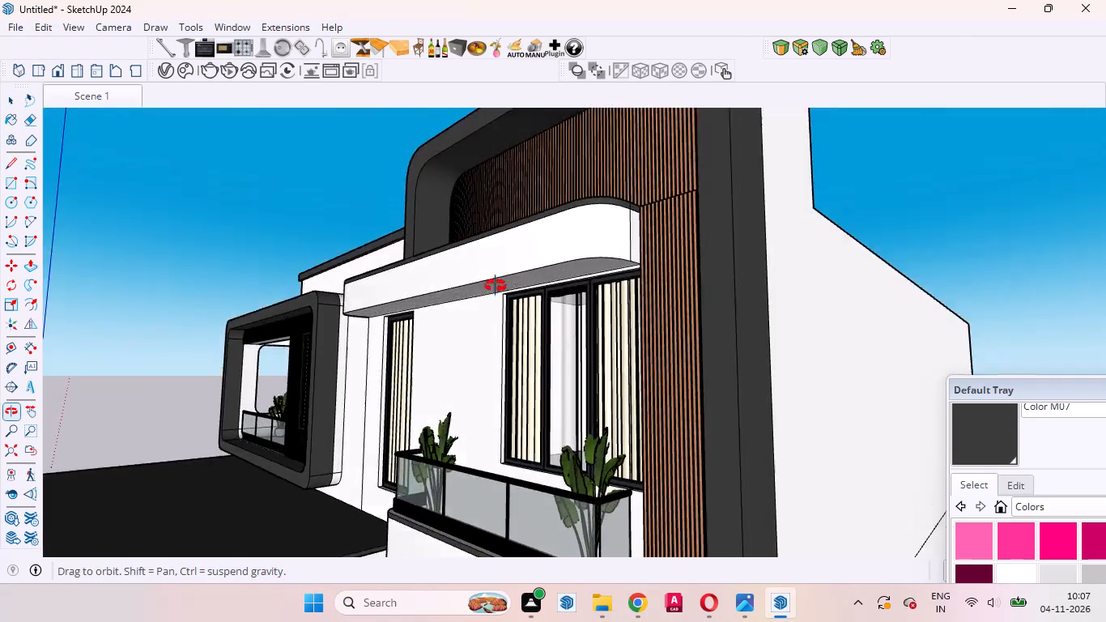
middle_click_drag(496, 286, 772, 500)
scroll(696, 418, "down", 4)
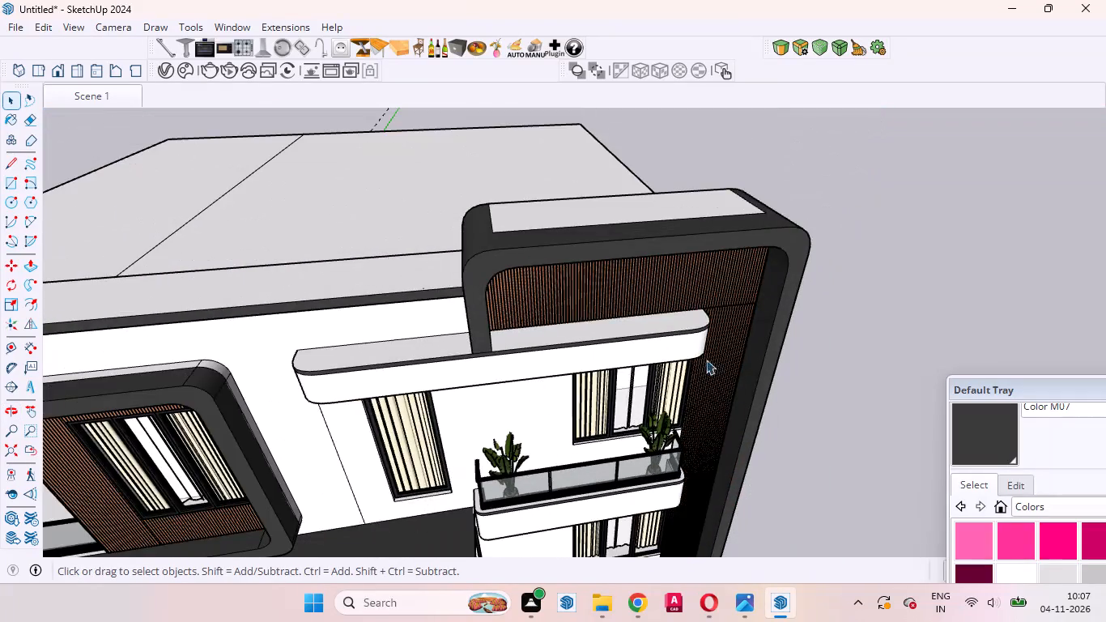
scroll(706, 352, "down", 8)
scroll(659, 253, "up", 9)
middle_click_drag(609, 348, 708, 447)
scroll(706, 445, "up", 1)
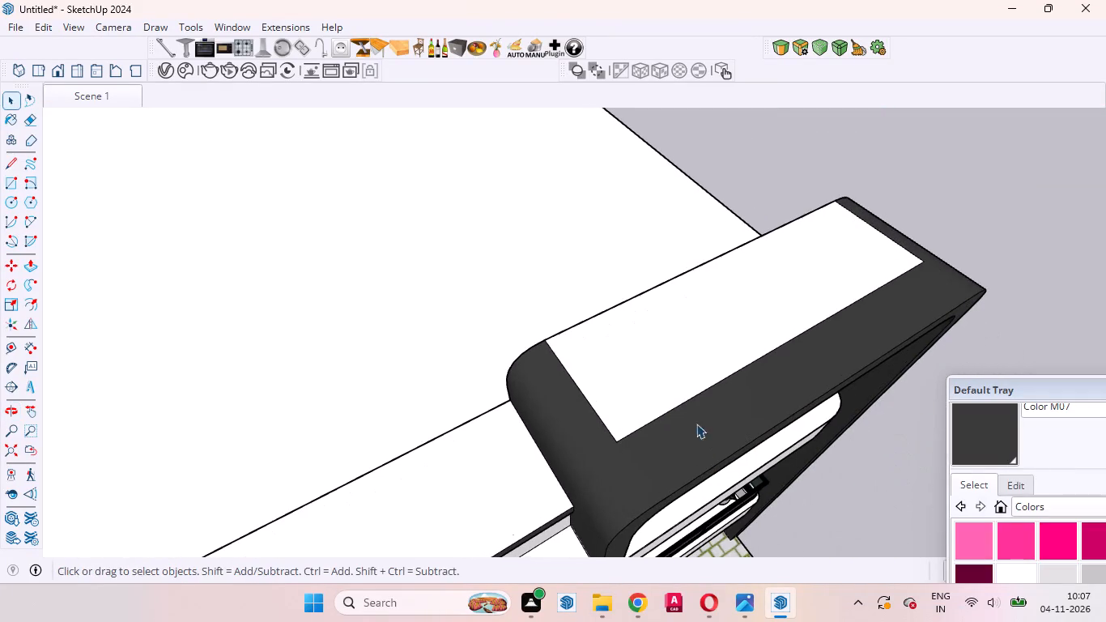
Inspect the tall frame's top face and the flat roof faces by selecting them individually, then close the group being edited.
left_click(679, 340)
double_click(661, 334)
left_click(668, 334)
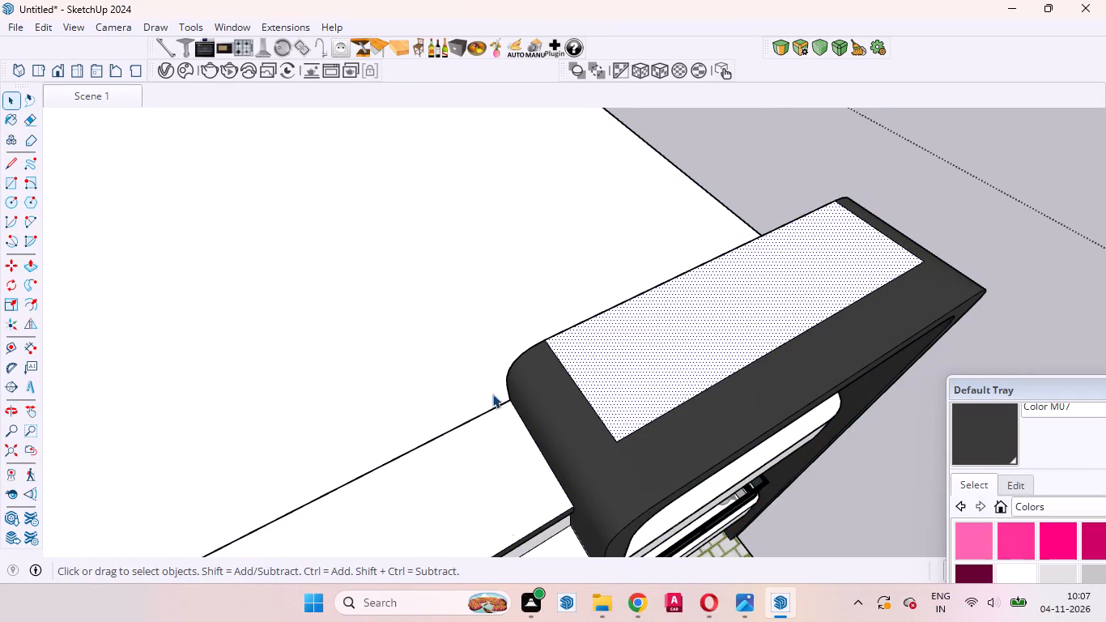
left_click(508, 446)
left_click(432, 305)
scroll(617, 254, "down", 10)
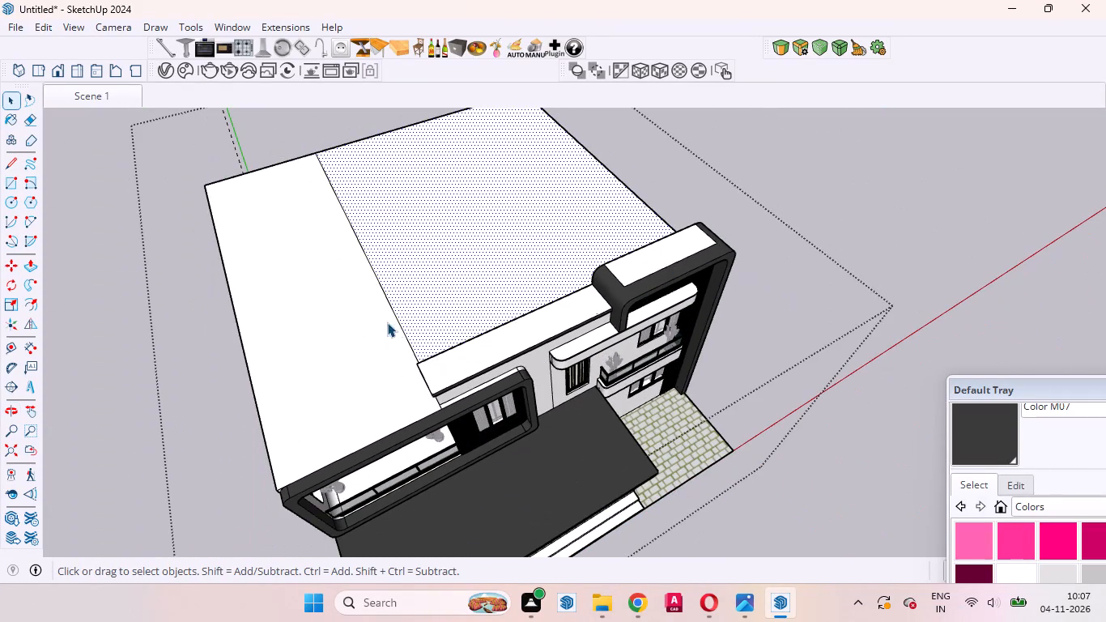
left_click(386, 322)
middle_click_drag(359, 344, 380, 84)
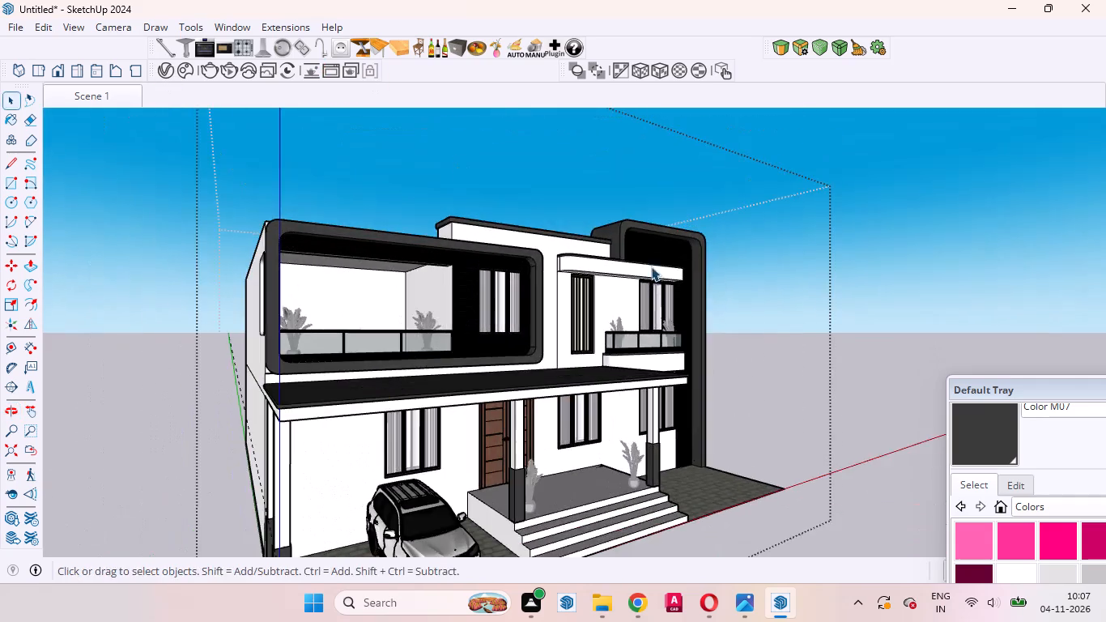
left_click(757, 254)
left_click(781, 308)
double_click(785, 288)
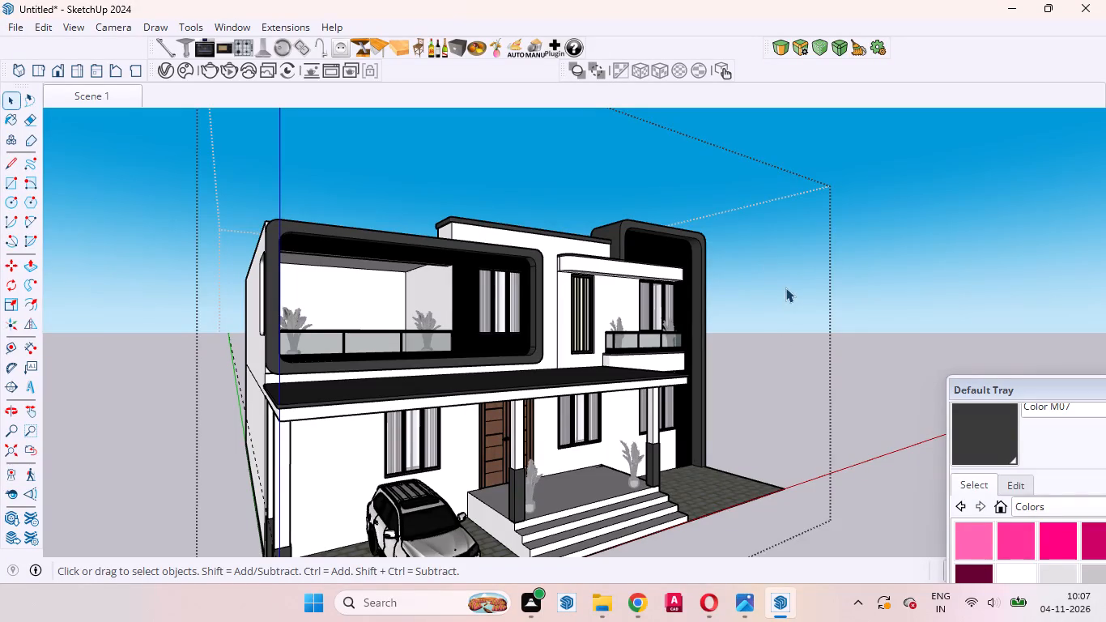
left_click(764, 286)
Examine the dark base of the porch column beside the car at close range.
middle_click_drag(727, 434, 498, 413)
scroll(432, 522, "up", 6)
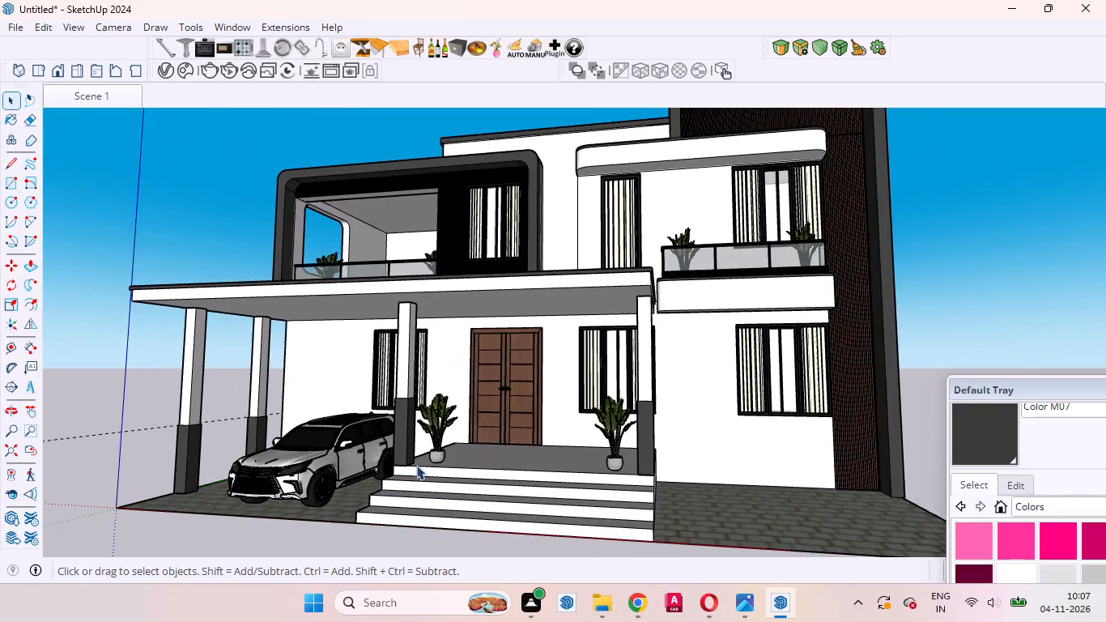
scroll(416, 465, "up", 10)
middle_click_drag(418, 423, 511, 494)
scroll(512, 480, "up", 5)
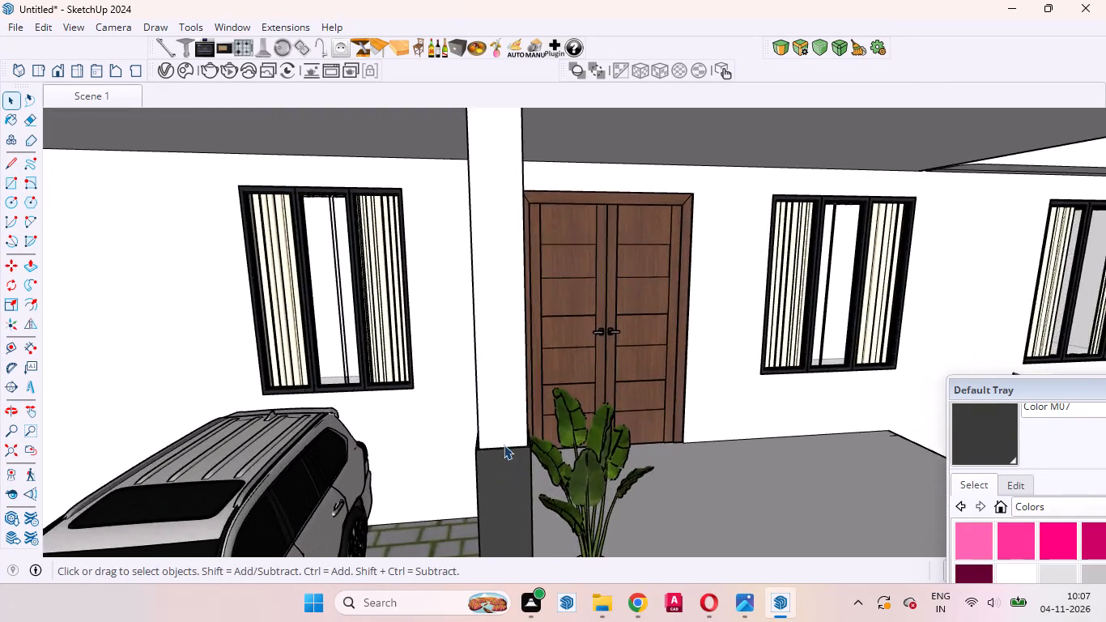
scroll(504, 445, "up", 15)
middle_click_drag(484, 453, 630, 610)
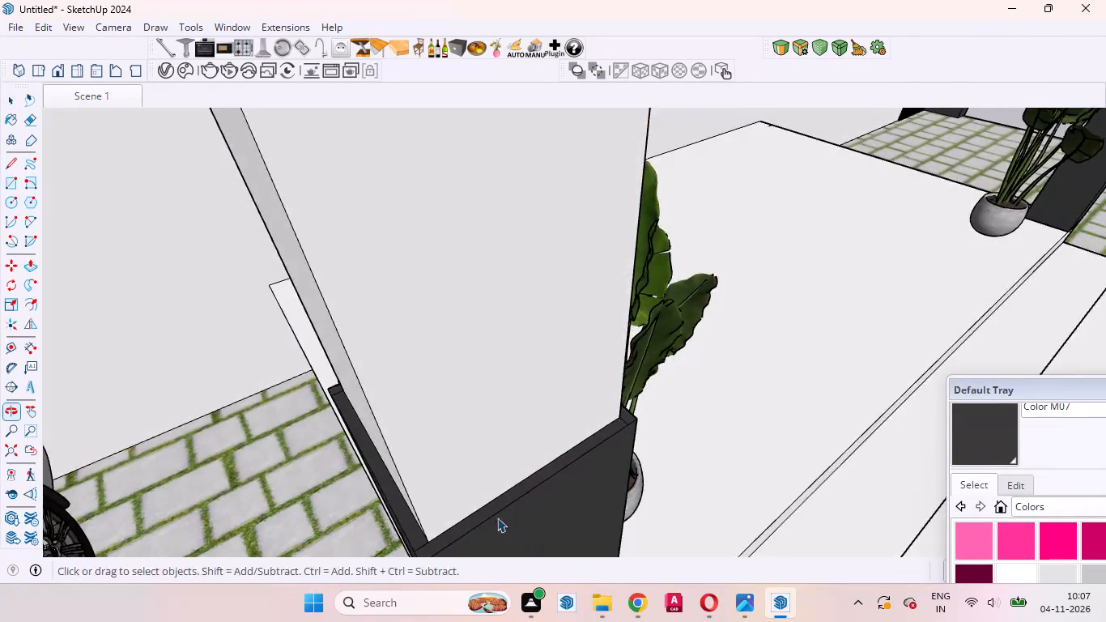
Examine the entrance steps and porch platform at close range from low front viewpoints.
scroll(436, 437, "down", 20)
scroll(436, 437, "down", 3)
middle_click_drag(651, 462, 415, 397)
scroll(376, 364, "up", 10)
middle_click_drag(360, 353, 438, 291)
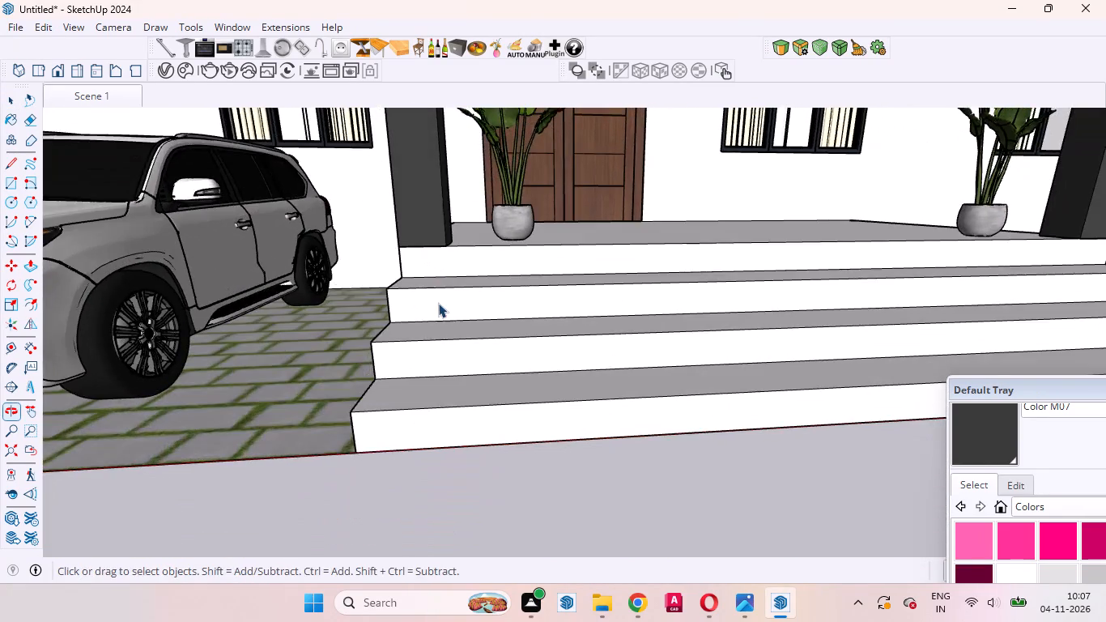
scroll(438, 303, "down", 9)
middle_click_drag(516, 334, 363, 286)
scroll(373, 288, "up", 1)
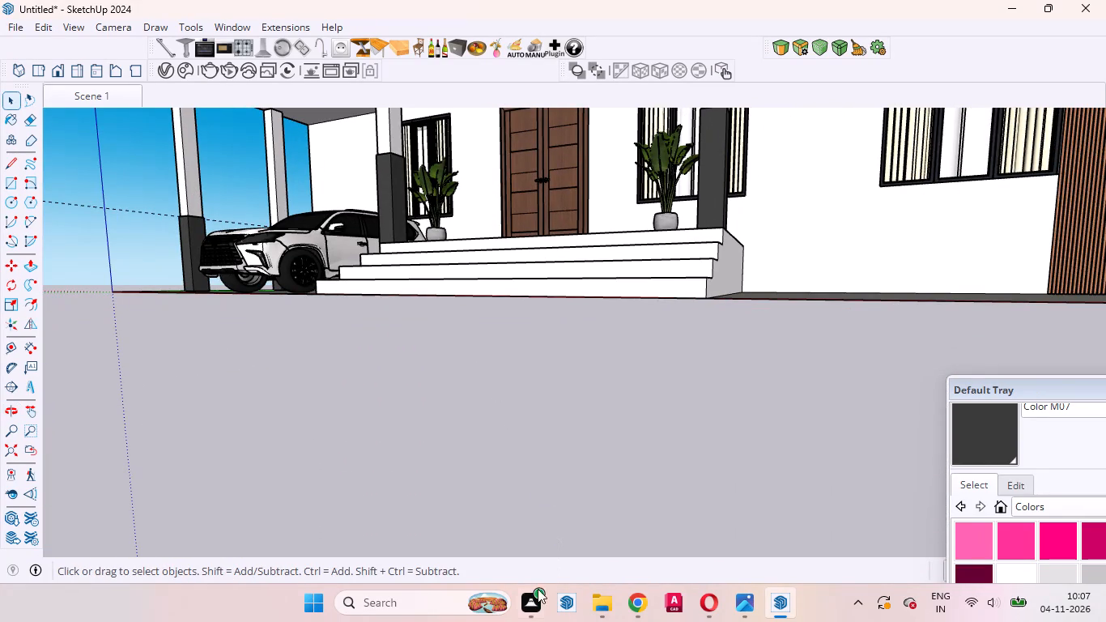
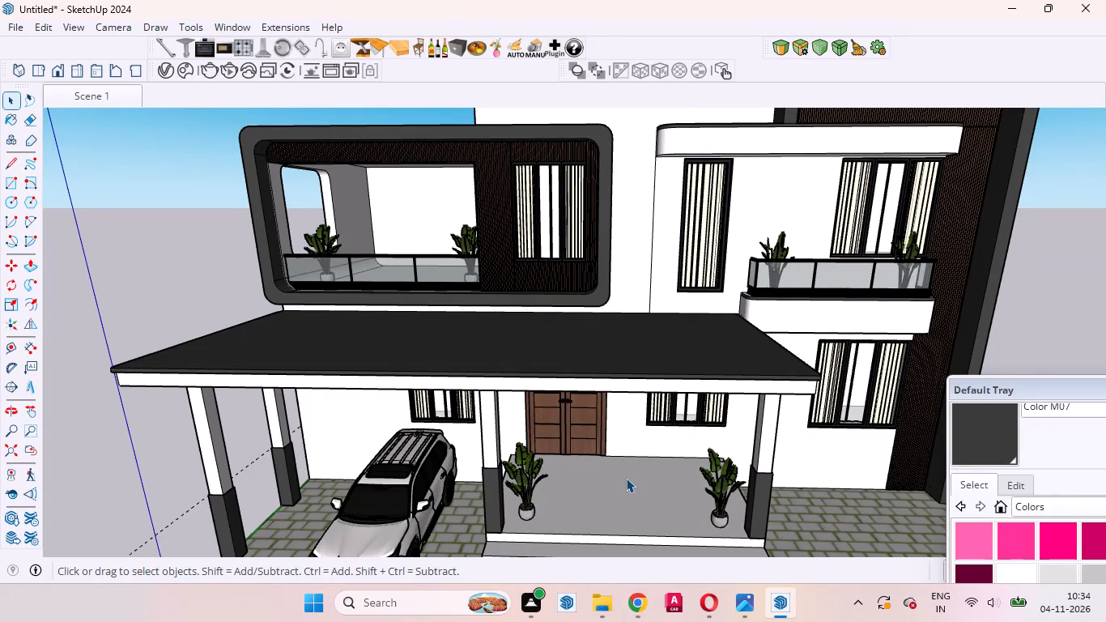
Examine the house exterior from the front, from low and high angles, and around to the blank side wall.
scroll(626, 478, "down", 4)
middle_click_drag(603, 437, 569, 270)
scroll(608, 333, "down", 5)
scroll(567, 272, "up", 2)
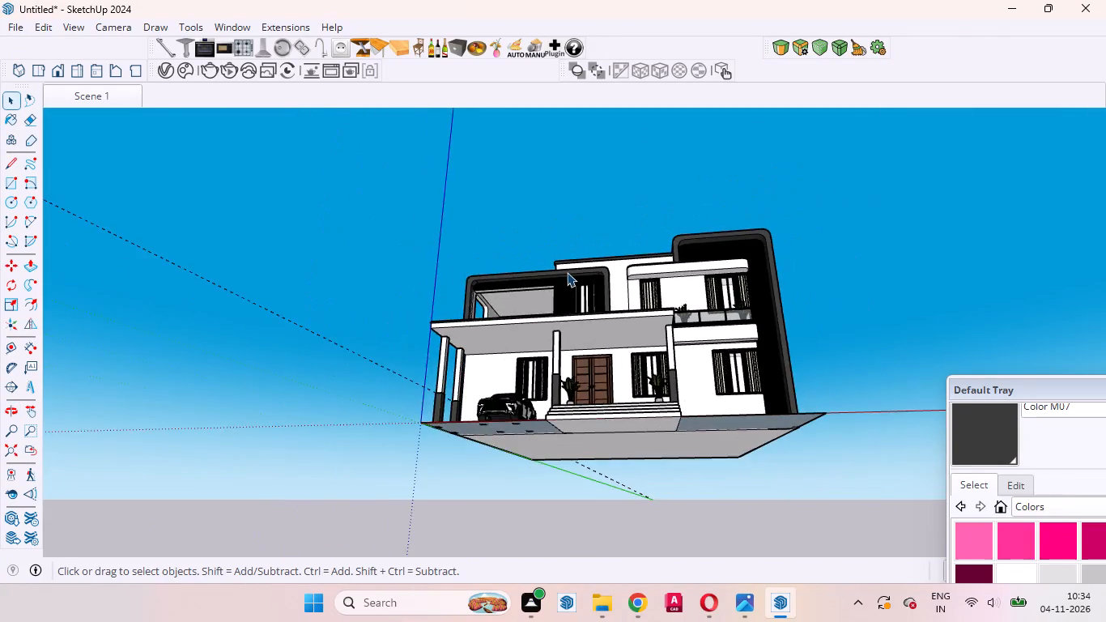
scroll(567, 272, "up", 4)
middle_click_drag(563, 341, 630, 394)
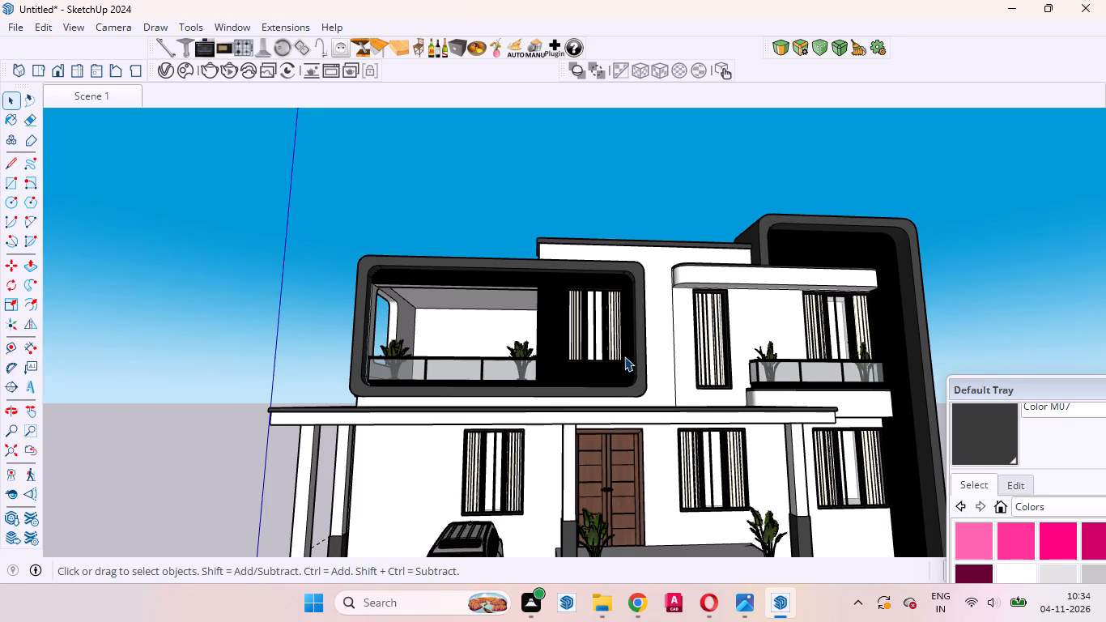
scroll(533, 385, "down", 3)
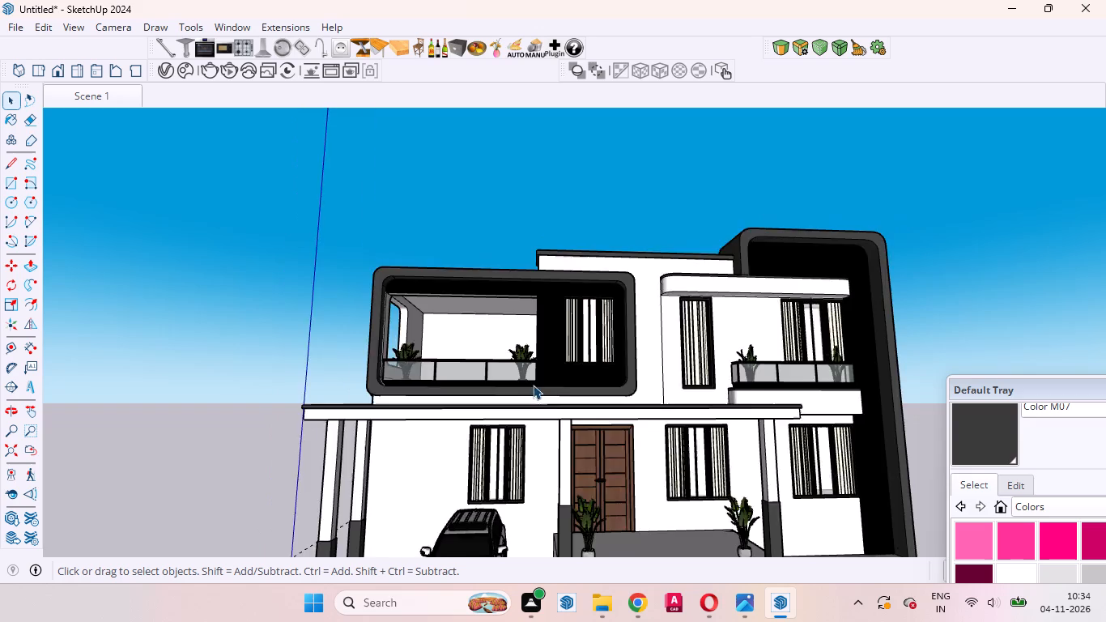
scroll(533, 385, "down", 5)
scroll(608, 404, "up", 4)
middle_click_drag(666, 480, 644, 613)
scroll(570, 343, "down", 4)
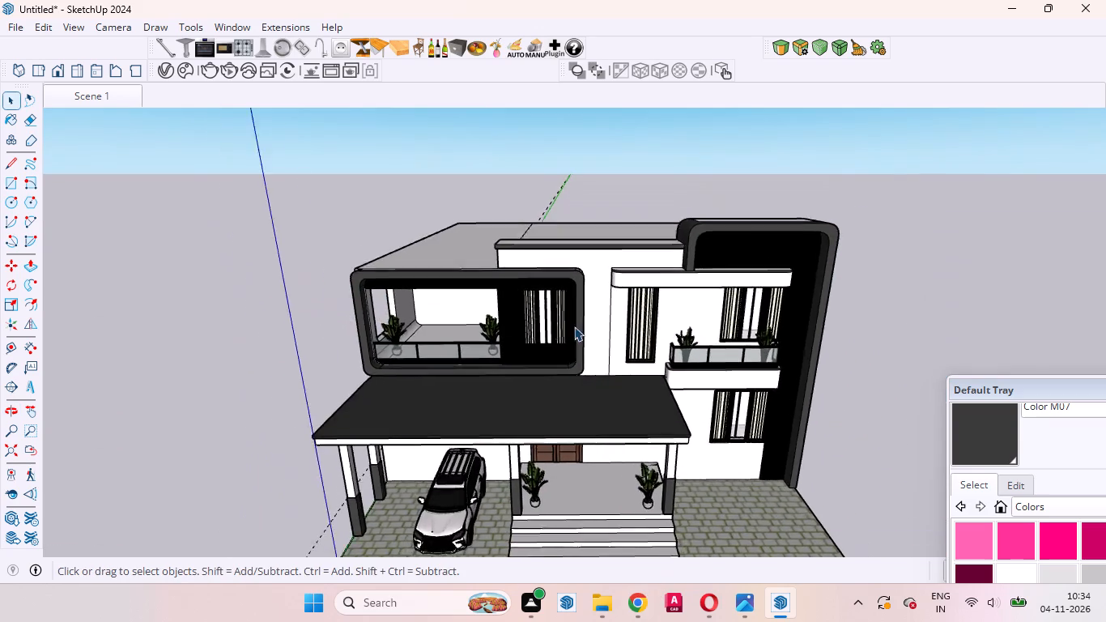
scroll(759, 360, "up", 5)
middle_click_drag(738, 449, 472, 389)
scroll(705, 334, "up", 2)
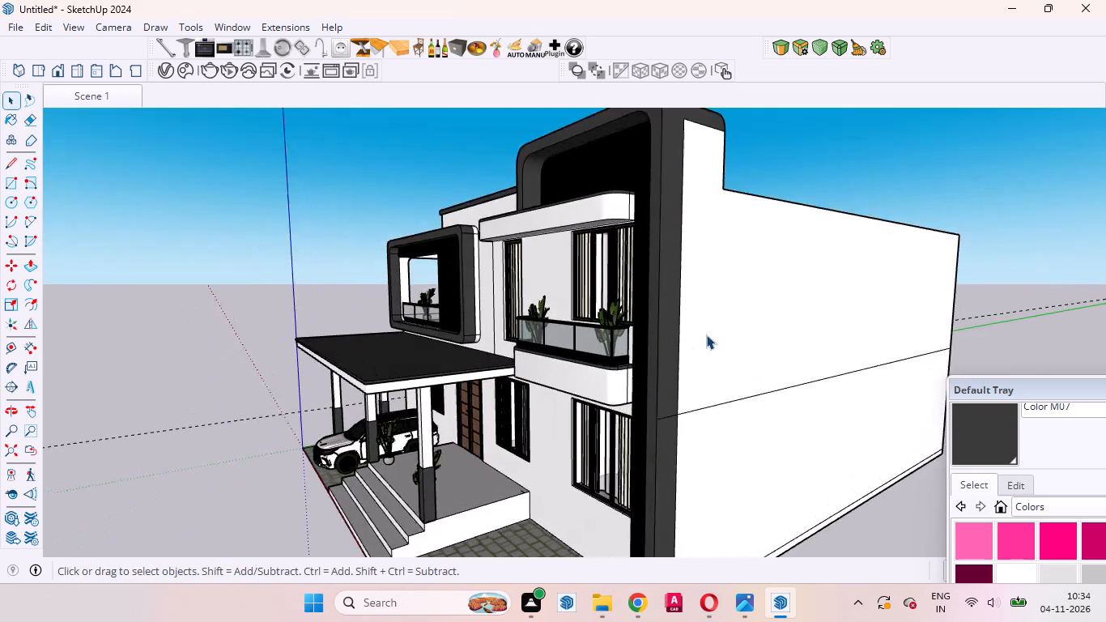
scroll(706, 334, "up", 2)
Bring the Default Tray fully into view and switch the materials library to the Asian Paints Chromatics collection.
left_click_drag(1006, 388, 827, 184)
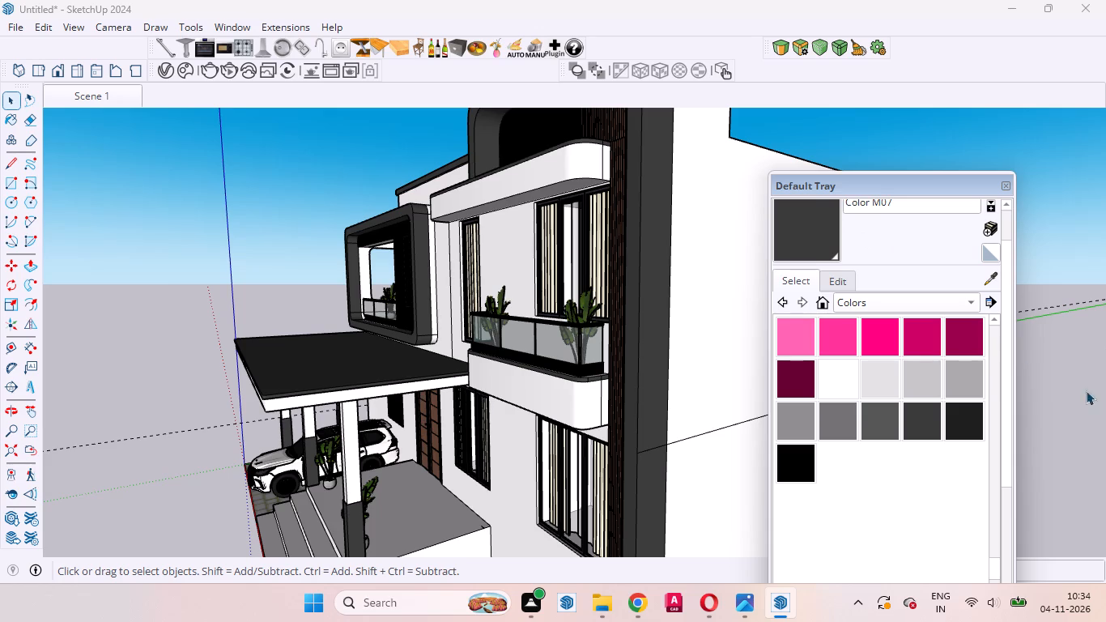
scroll(945, 305, "up", 4)
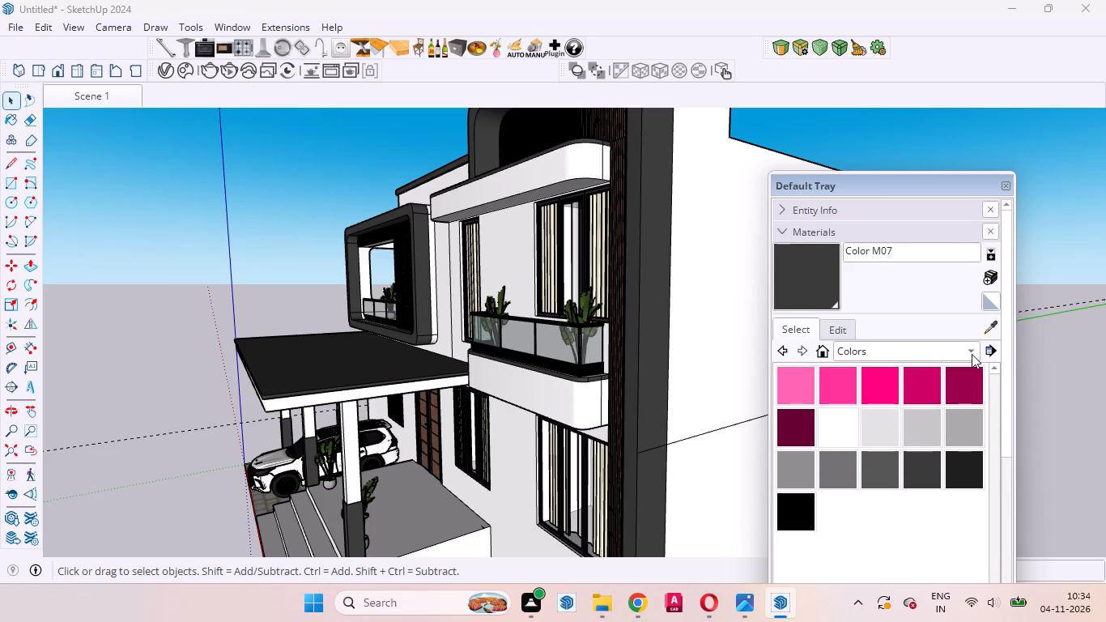
left_click(972, 354)
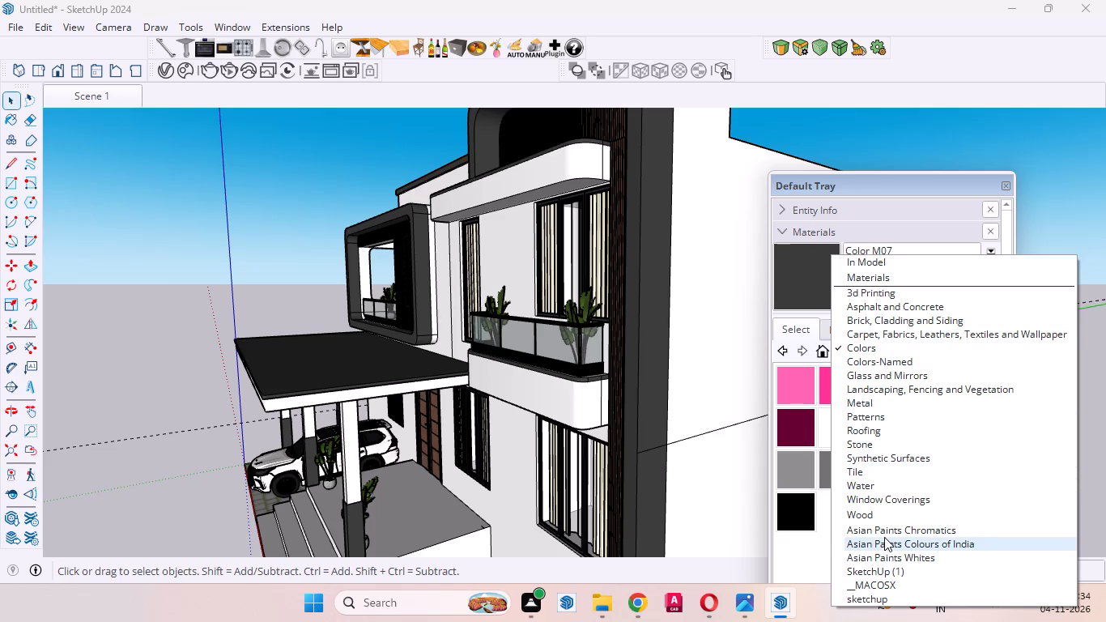
left_click(884, 533)
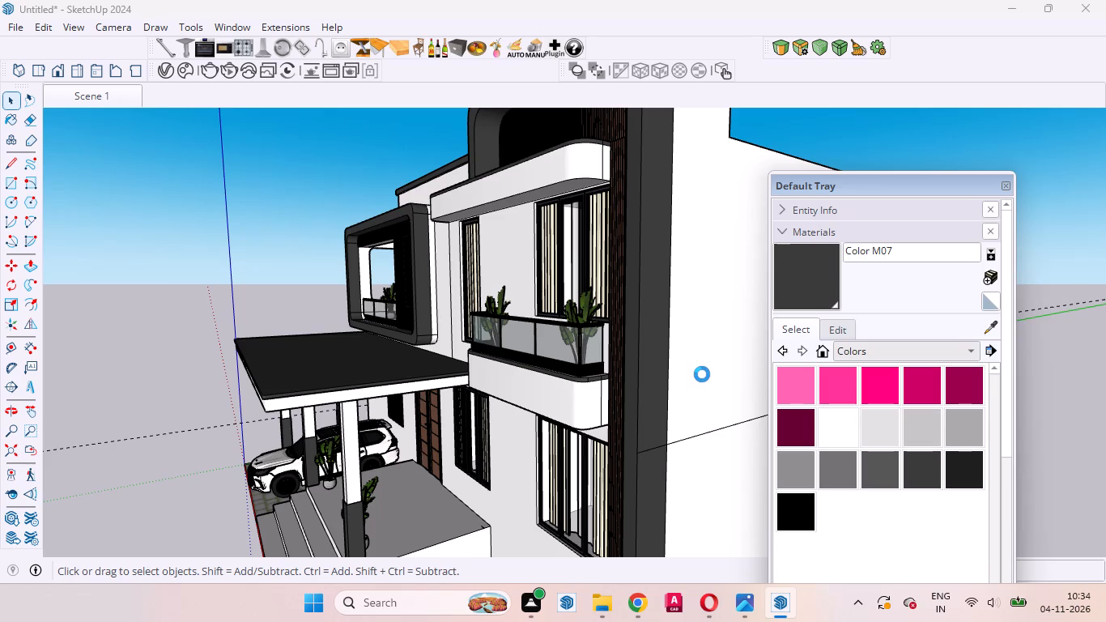
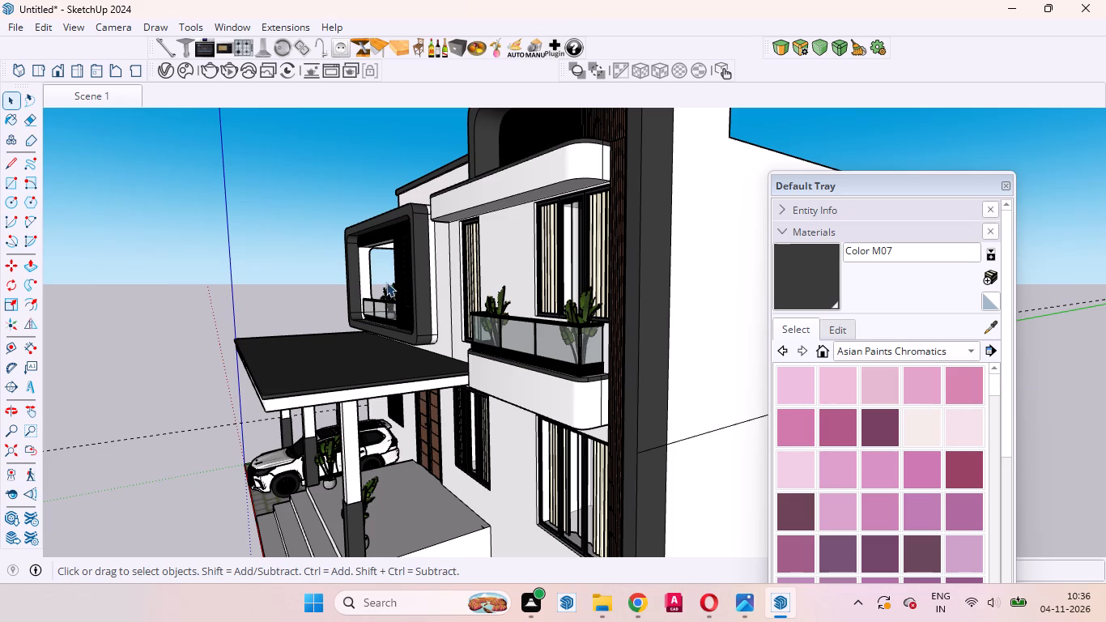
Examine the house's front facade from the dark corner frame around to the balconies, canopy and entrance.
scroll(465, 265, "down", 4)
middle_click_drag(495, 415, 662, 439)
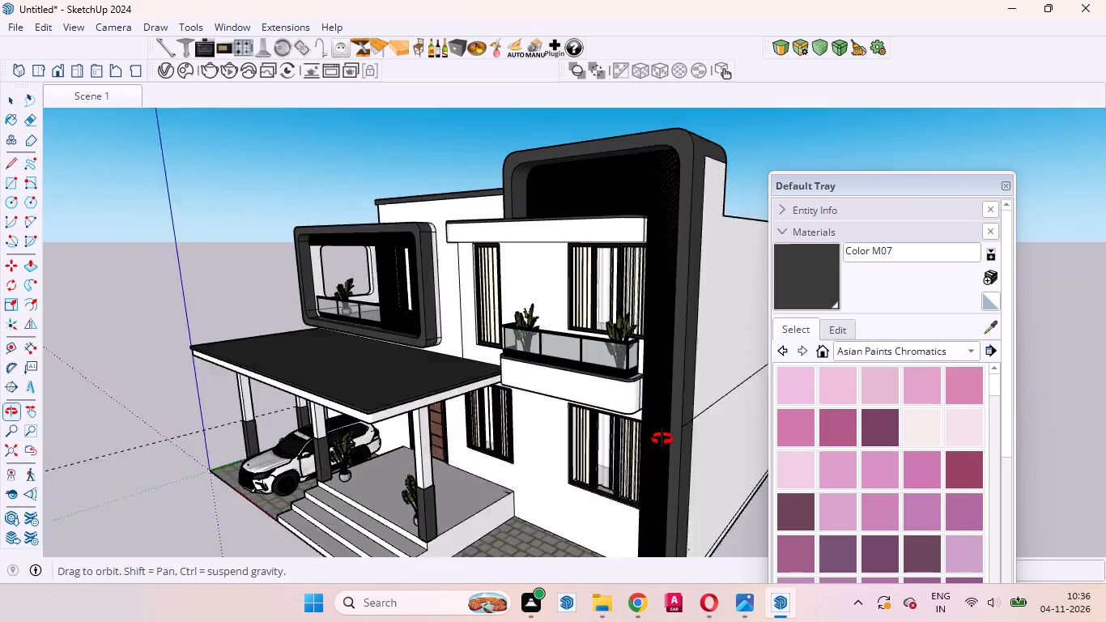
middle_click_drag(662, 439, 687, 435)
scroll(664, 430, "down", 3)
scroll(541, 389, "down", 1)
scroll(600, 347, "up", 5)
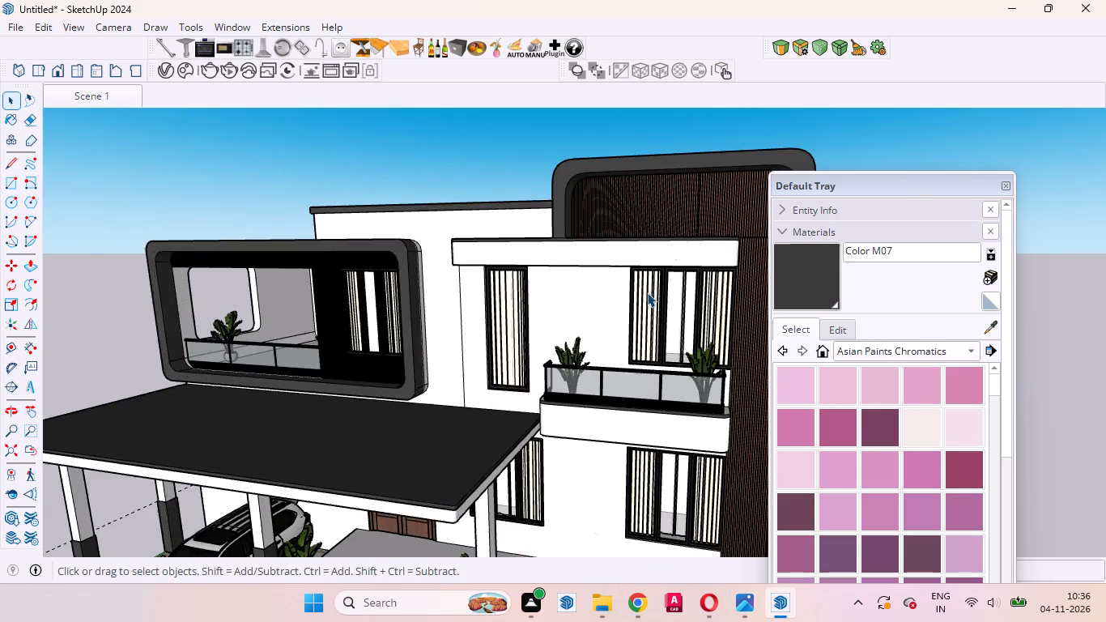
scroll(678, 233, "down", 5)
scroll(580, 441, "up", 5)
Pick the cream paint 0899 AP 7833 SUNKISSED from the Asian Paints Chromatics collection and move the tray clear of the house.
scroll(891, 419, "down", 5)
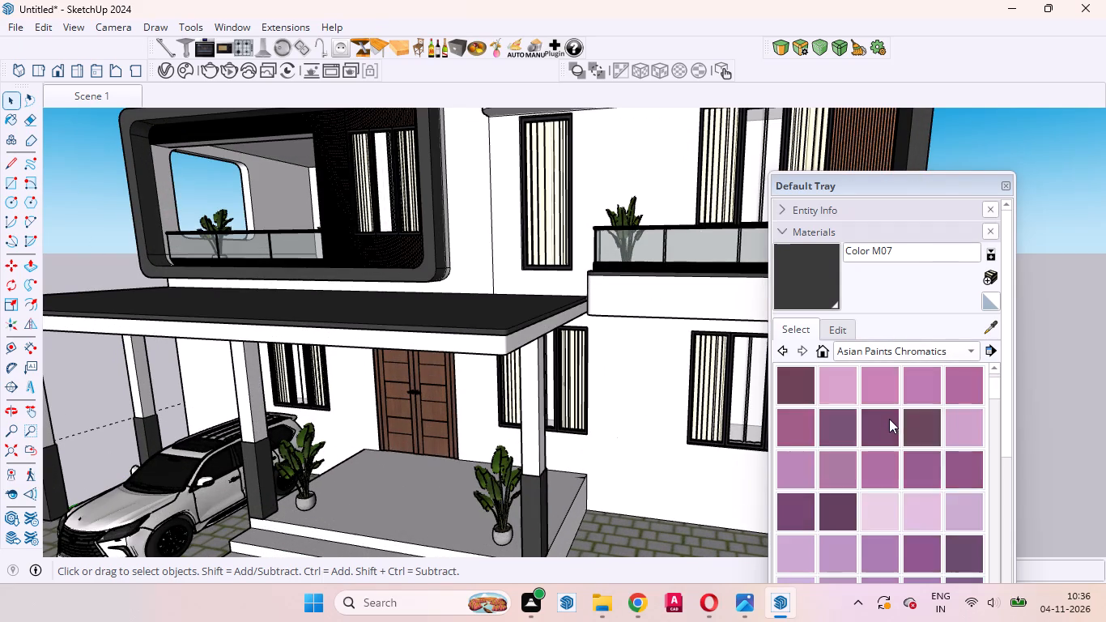
scroll(889, 419, "down", 15)
scroll(882, 440, "up", 1)
scroll(882, 440, "down", 10)
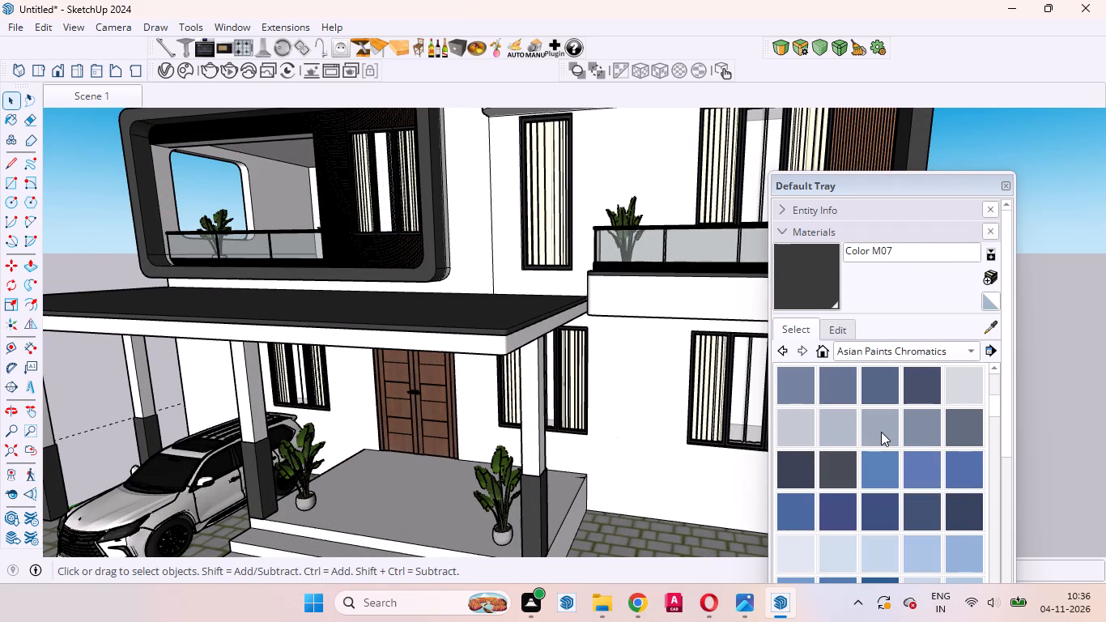
scroll(881, 428, "down", 12)
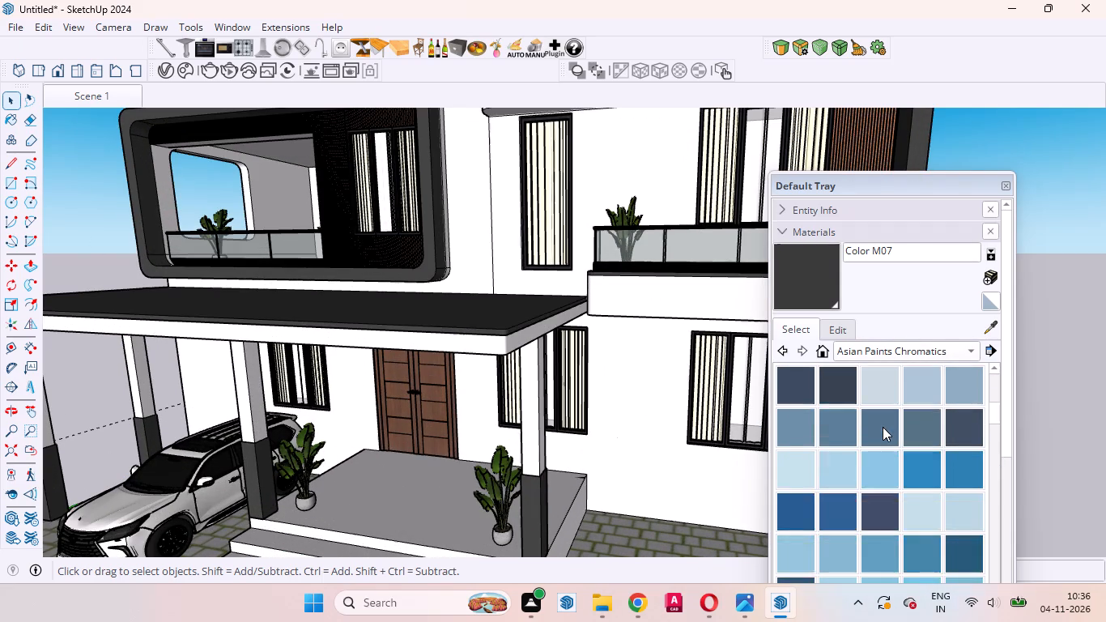
scroll(883, 427, "down", 8)
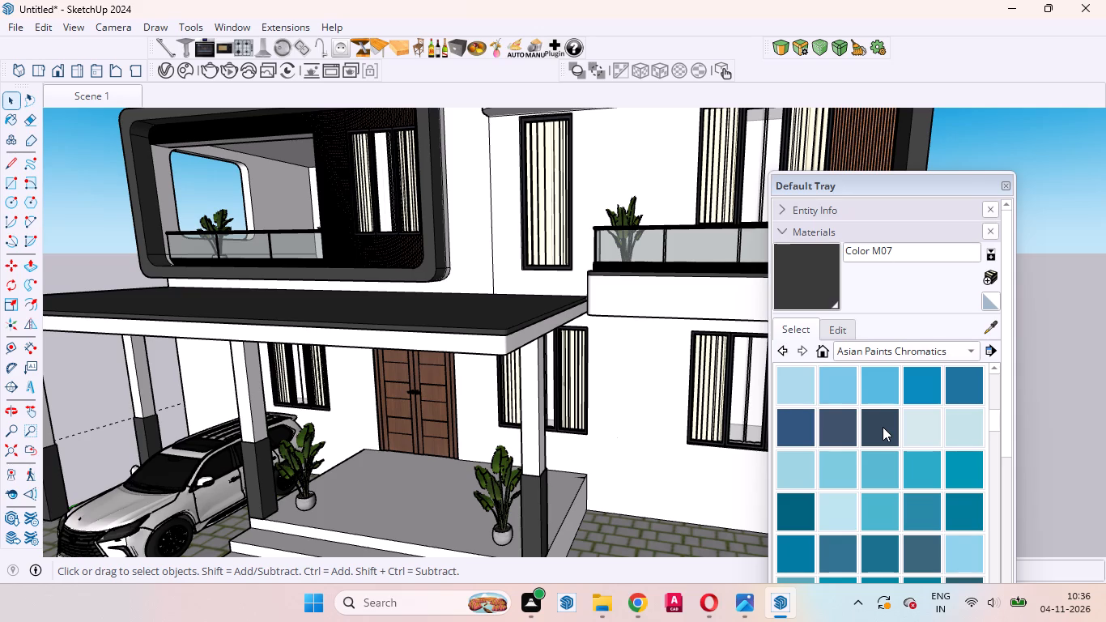
scroll(883, 427, "down", 7)
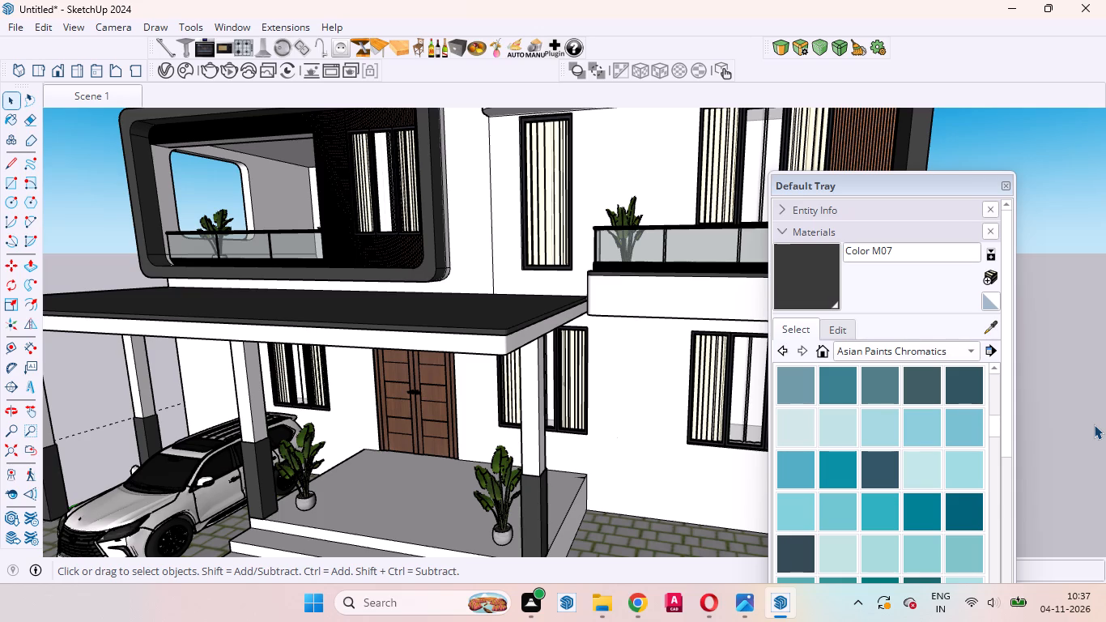
scroll(546, 259, "down", 4)
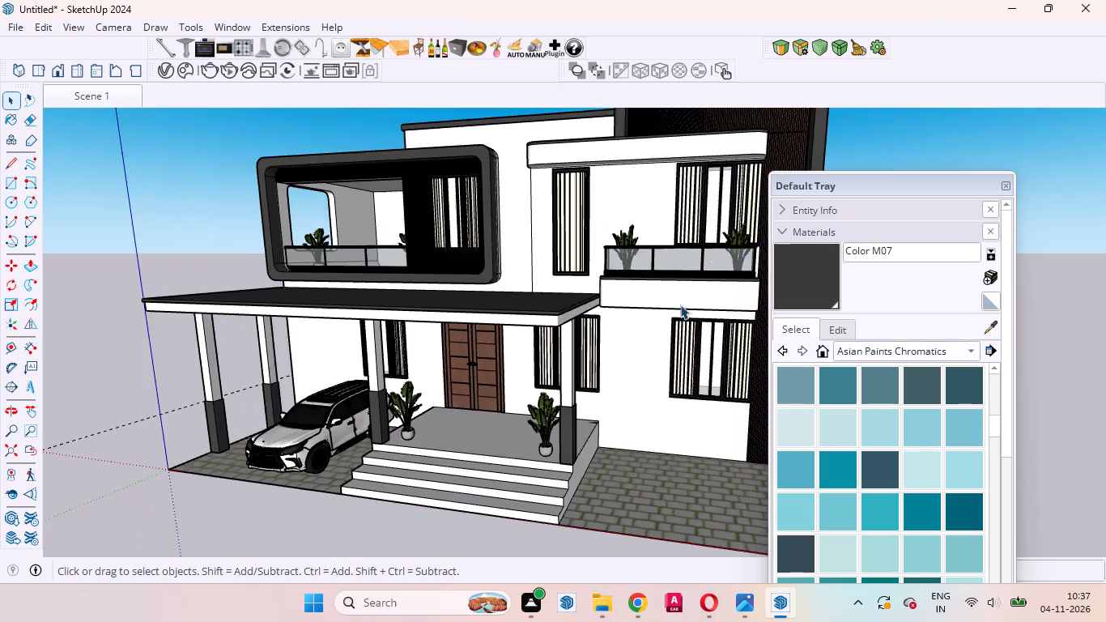
scroll(680, 305, "down", 3)
scroll(835, 397, "down", 14)
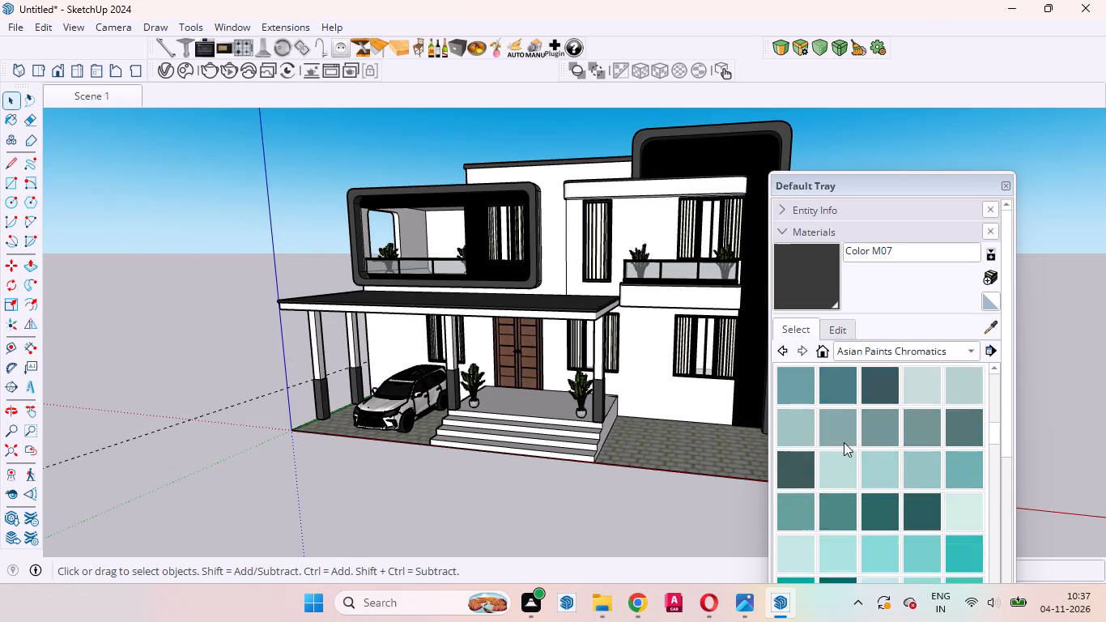
scroll(844, 442, "down", 20)
scroll(844, 442, "down", 8)
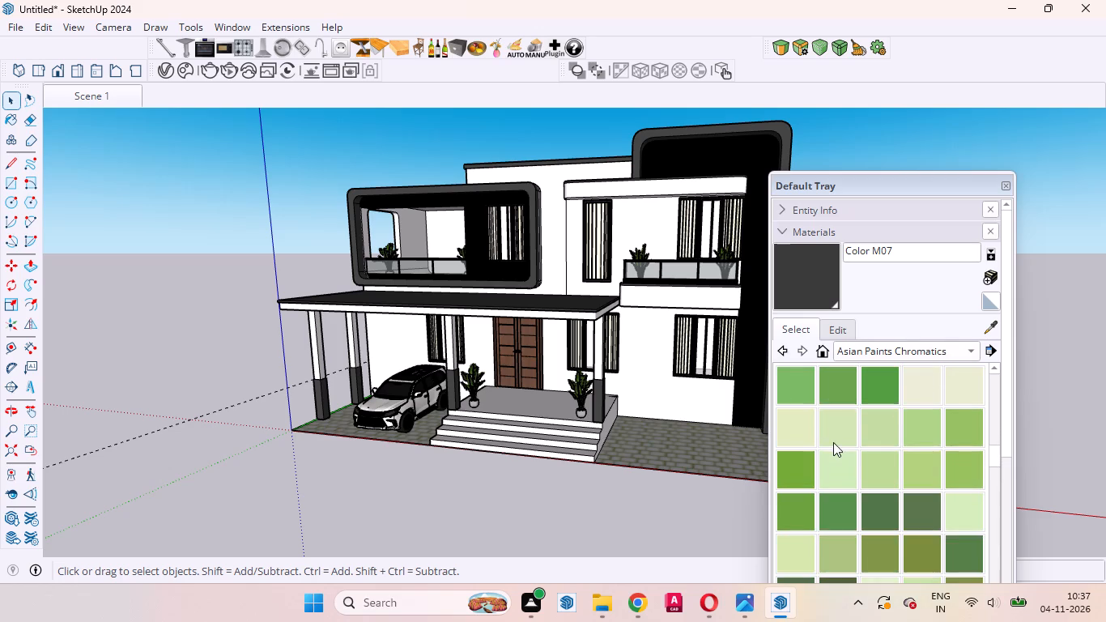
scroll(833, 442, "down", 19)
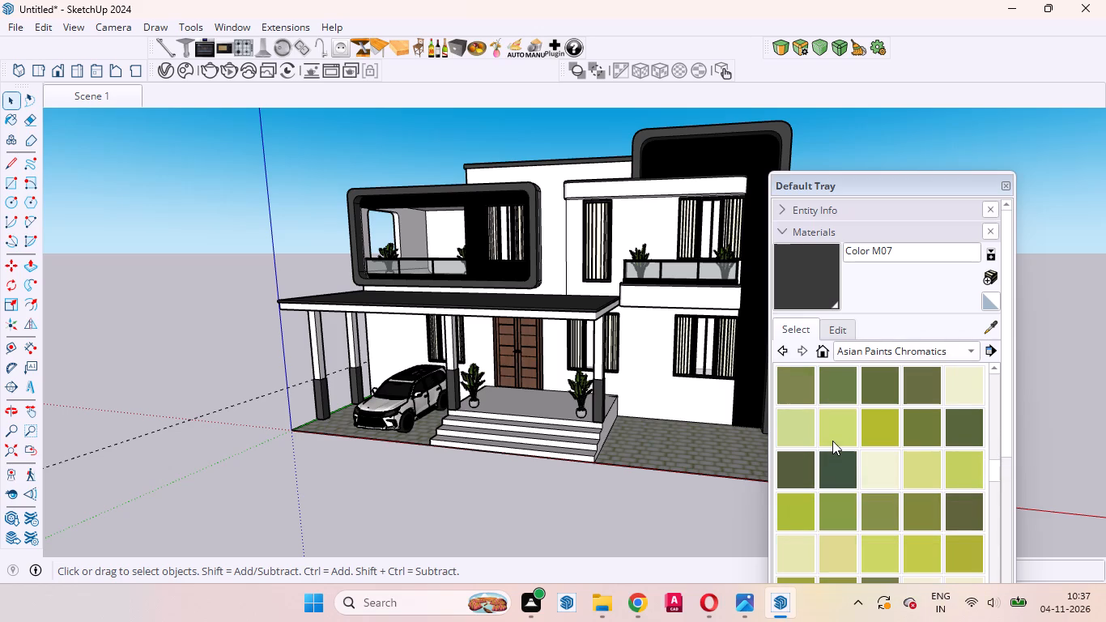
scroll(832, 441, "down", 4)
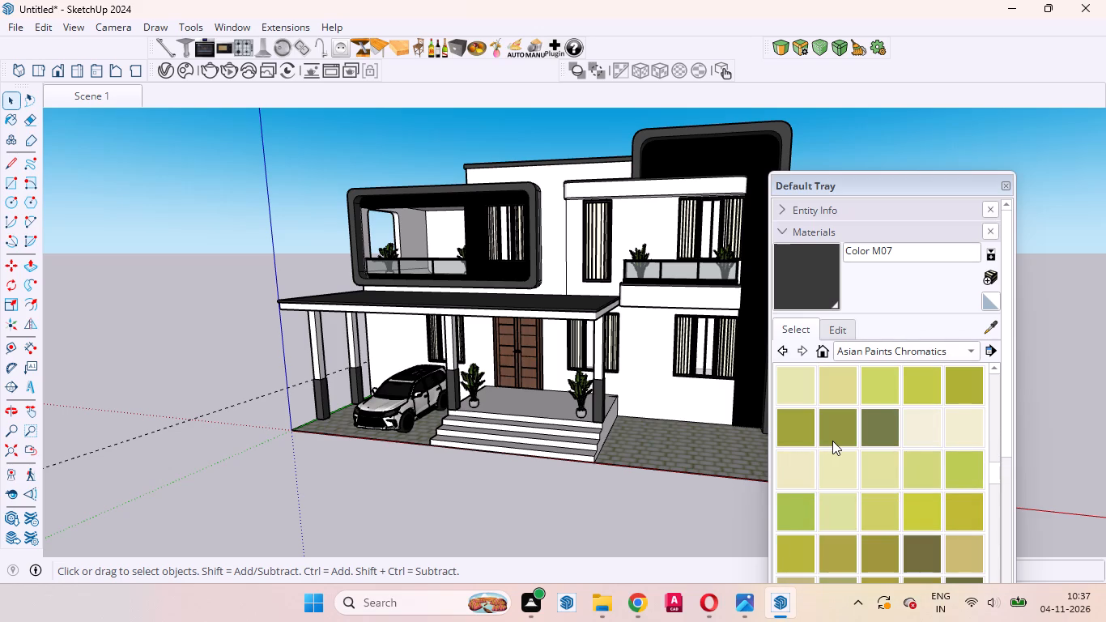
scroll(911, 432, "down", 7)
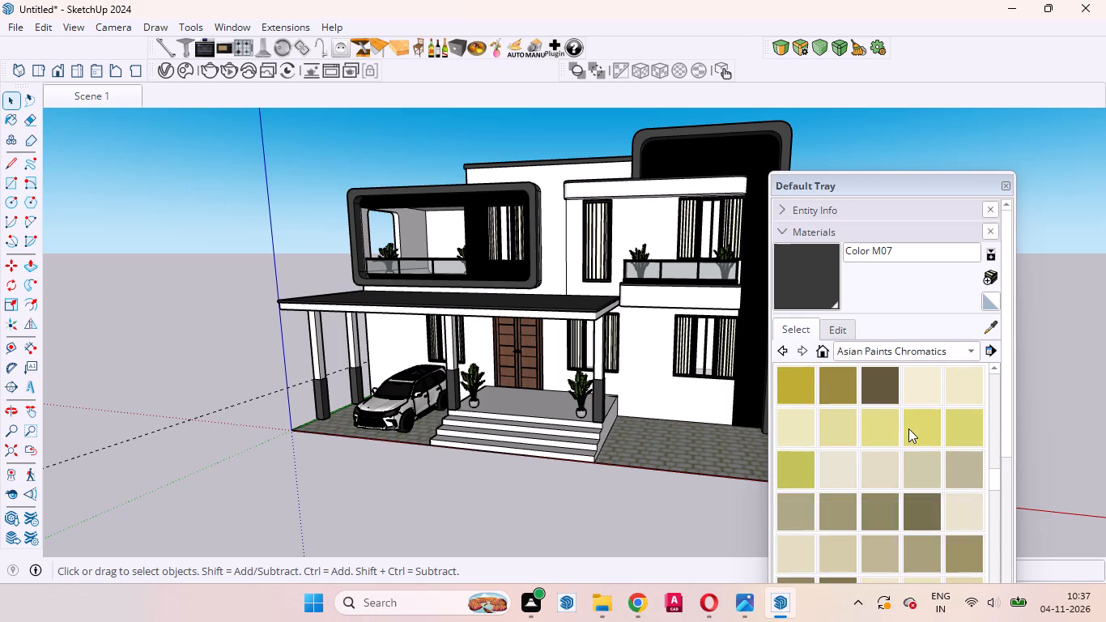
scroll(908, 428, "down", 9)
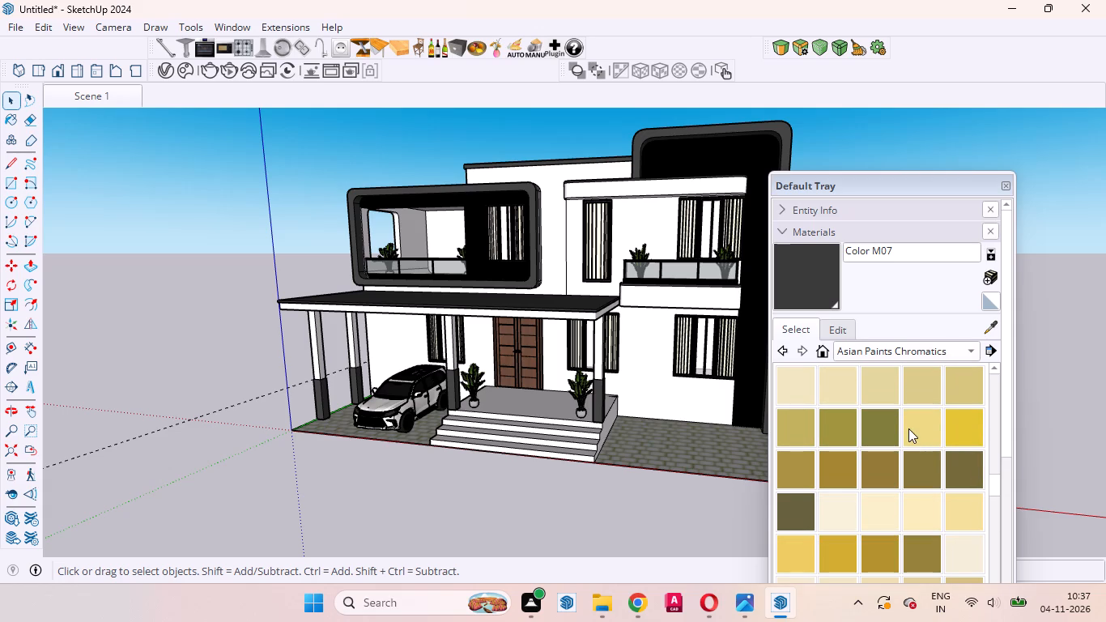
left_click(922, 510)
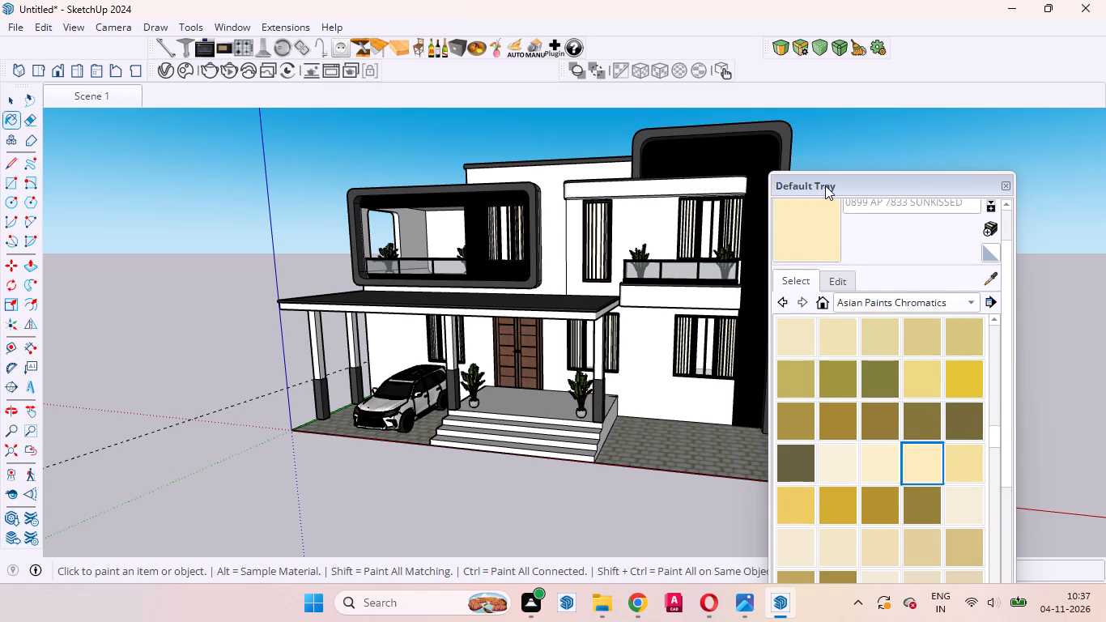
left_click_drag(829, 181, 934, 223)
Open the wall group and paint the upper-floor front wall behind the glass balcony with 0899 AP 7833 SUNKISSED.
scroll(616, 303, "up", 13)
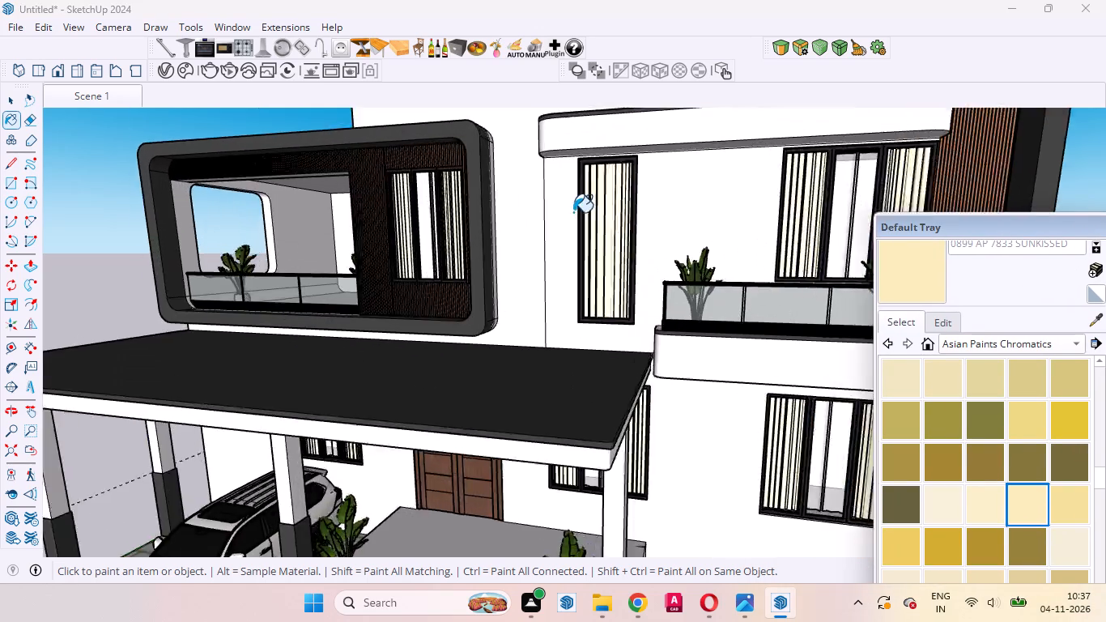
scroll(573, 212, "up", 1)
middle_click_drag(599, 241, 771, 283)
scroll(760, 279, "up", 1)
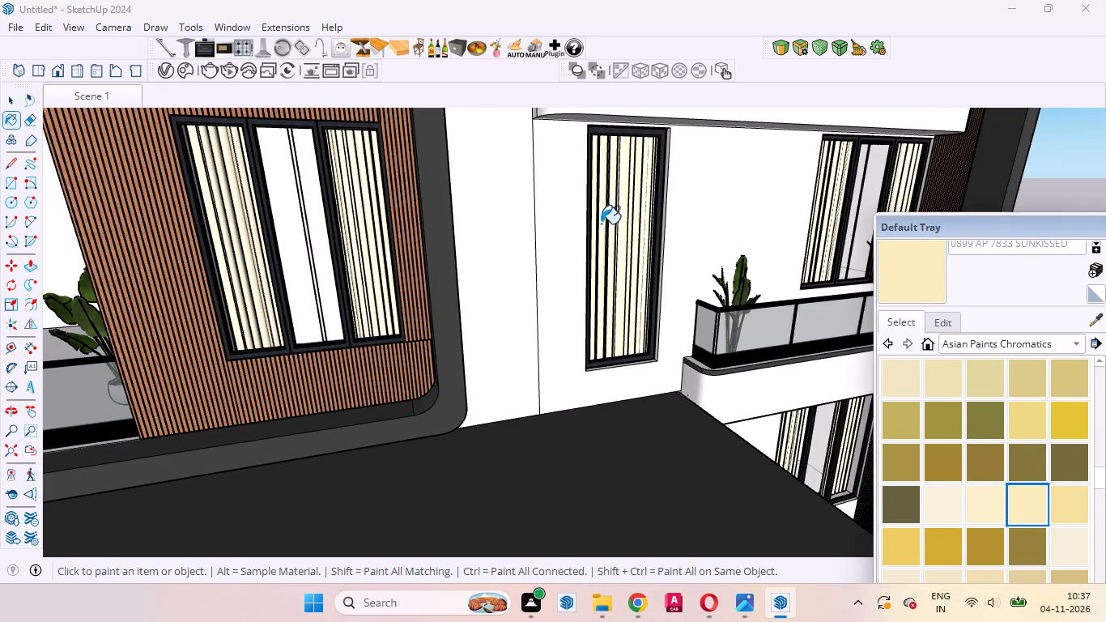
key("space")
double_click(552, 242)
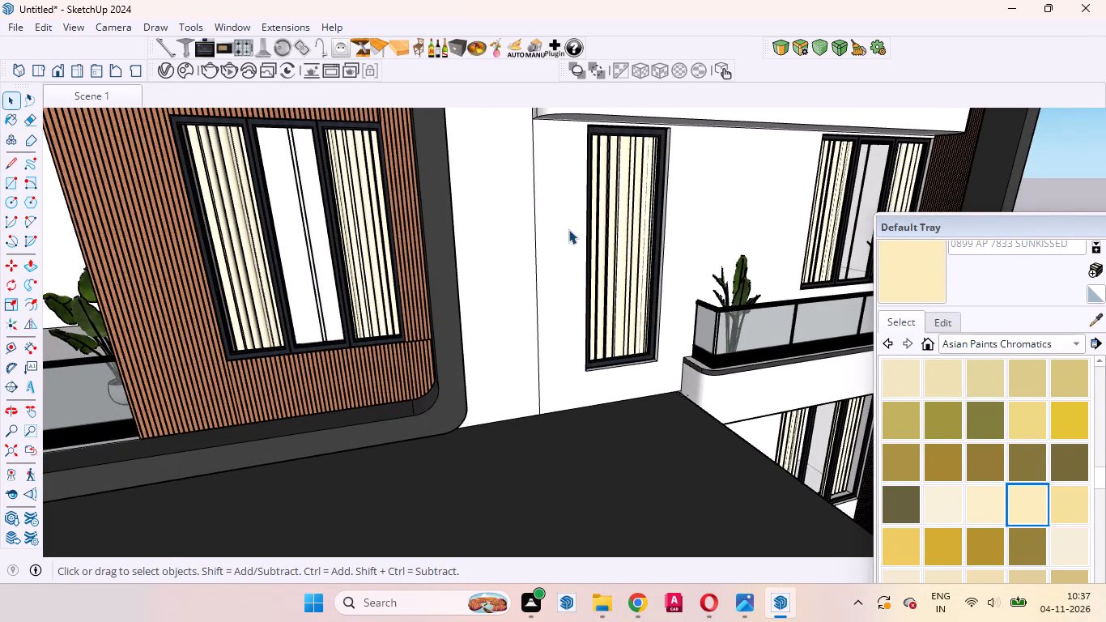
double_click(557, 219)
scroll(492, 284, "down", 4)
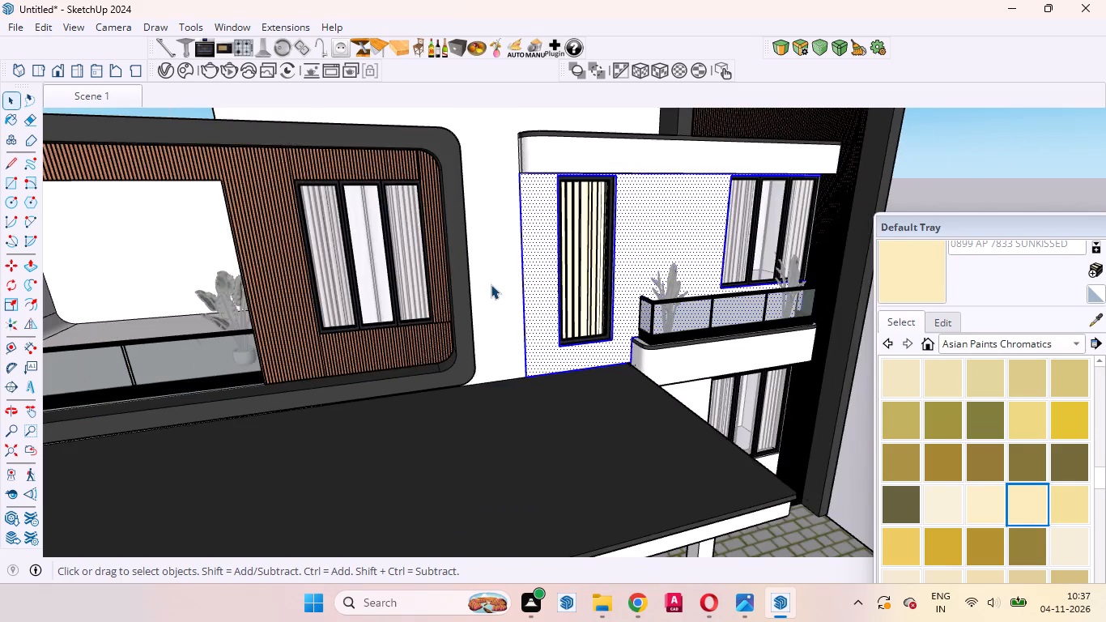
scroll(491, 284, "down", 4)
middle_click_drag(579, 319, 479, 232)
scroll(506, 234, "down", 1)
scroll(576, 256, "up", 4)
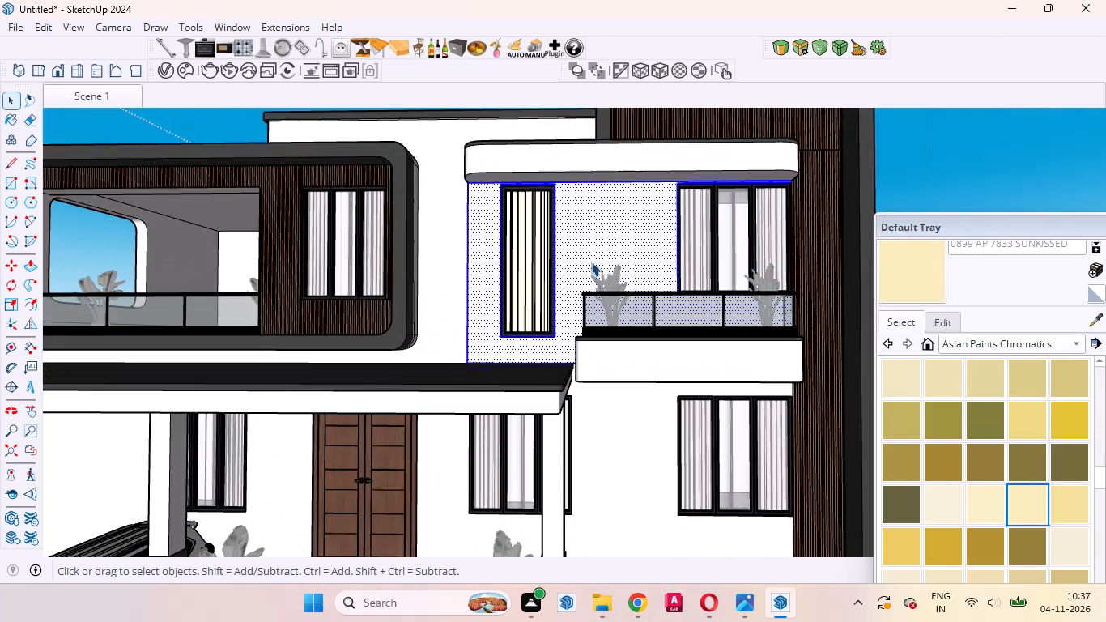
left_click(593, 252)
left_click(926, 266)
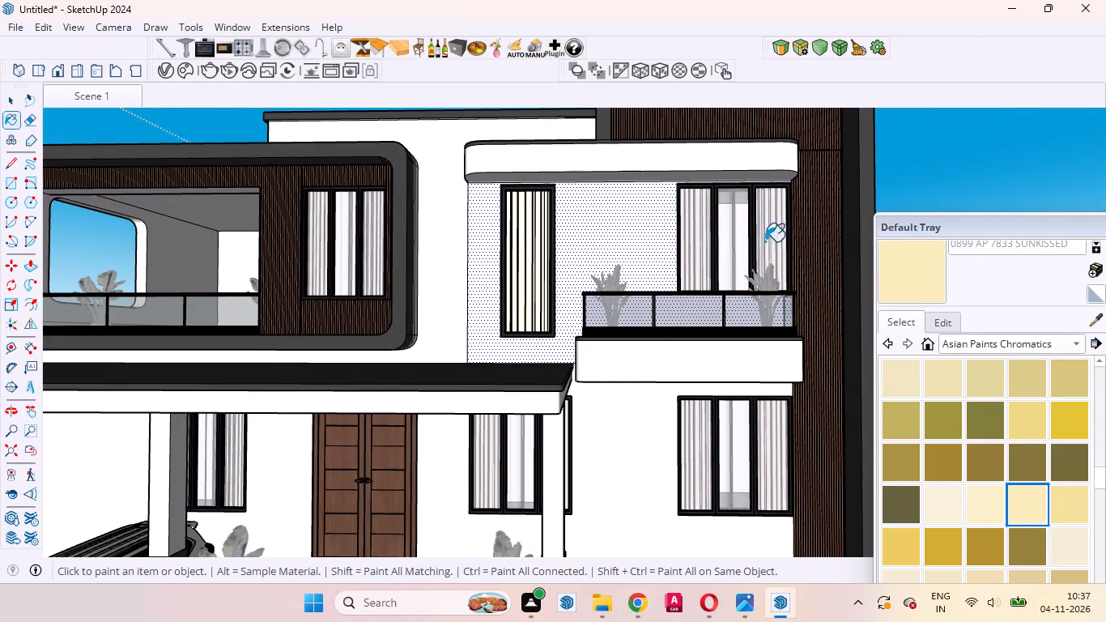
left_click(617, 247)
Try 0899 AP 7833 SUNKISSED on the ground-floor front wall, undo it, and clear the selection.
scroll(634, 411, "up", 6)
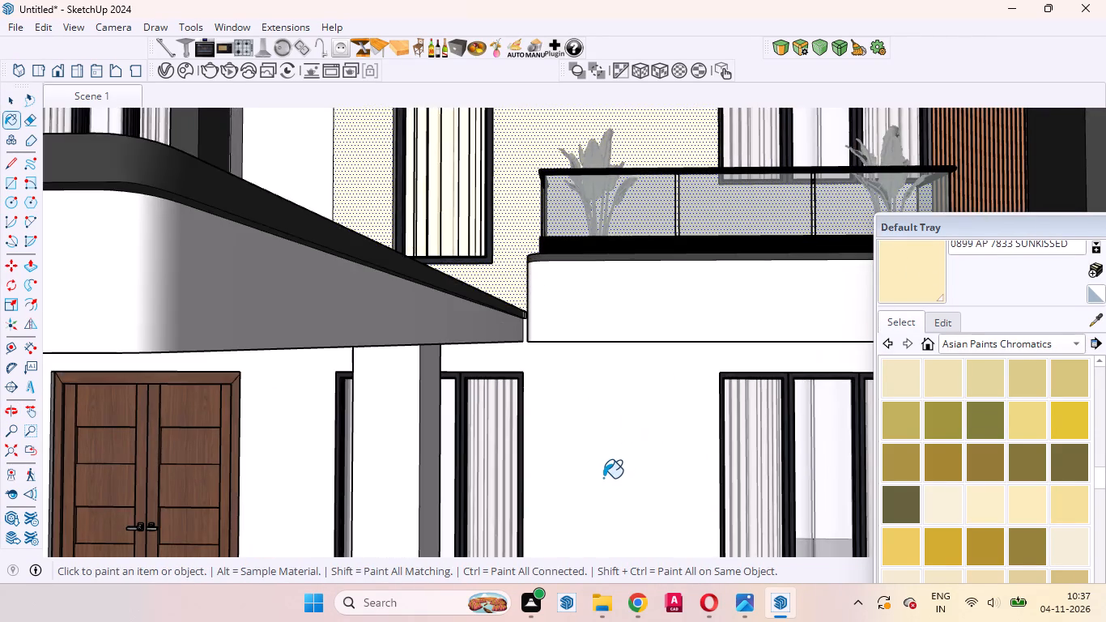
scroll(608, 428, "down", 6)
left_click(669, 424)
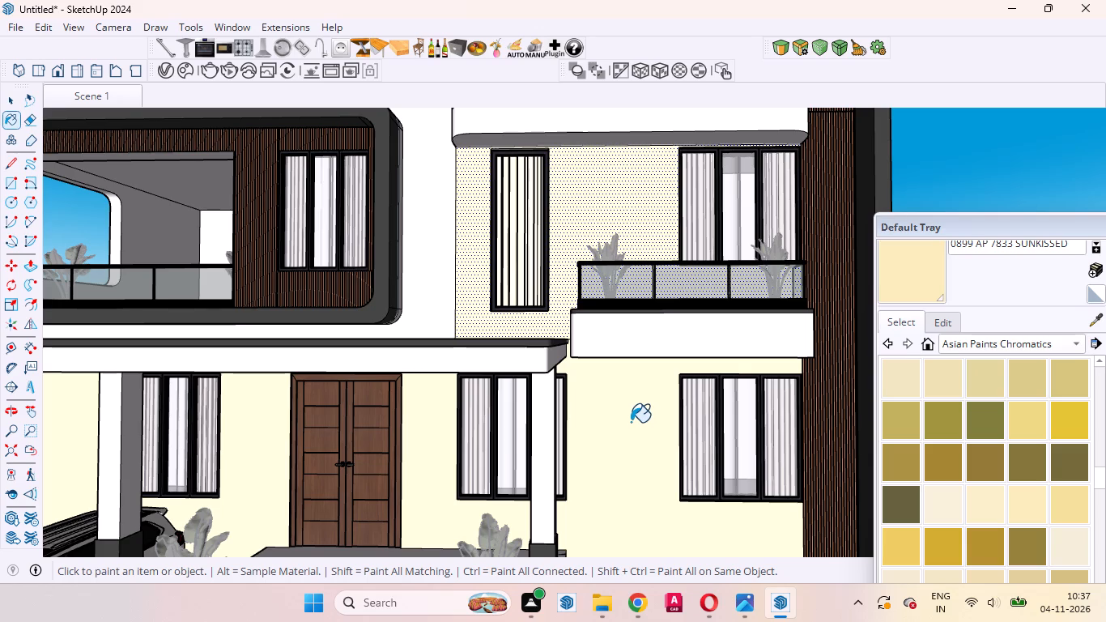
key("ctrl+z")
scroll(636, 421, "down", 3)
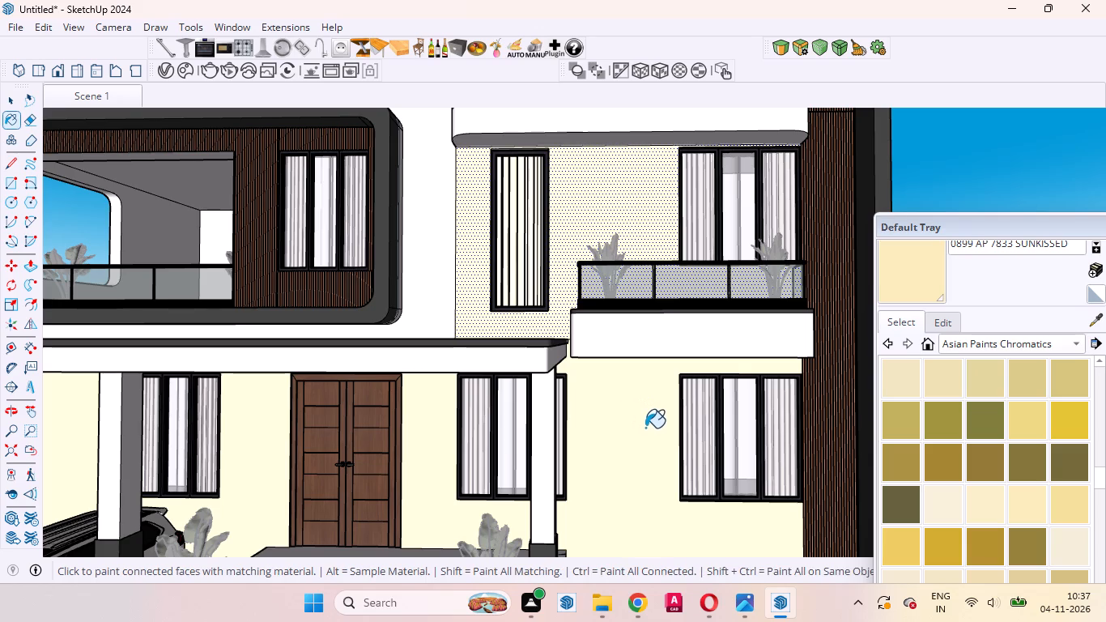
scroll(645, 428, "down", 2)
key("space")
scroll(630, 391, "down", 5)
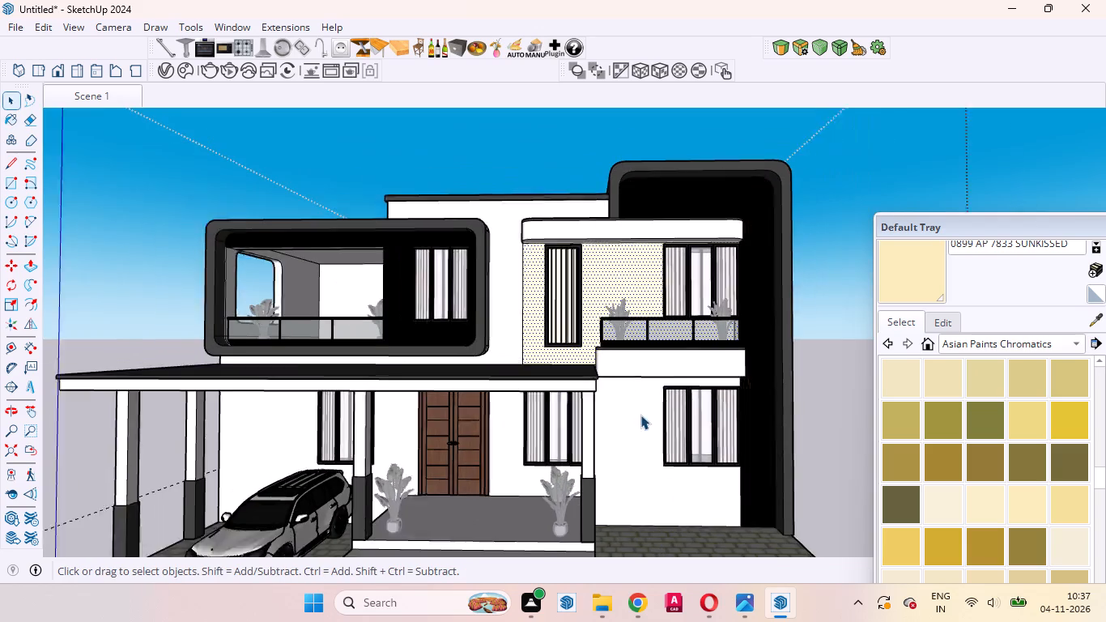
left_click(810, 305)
Examine the cream upper-floor wall up close and against the whole front facade from several angles.
scroll(596, 296, "up", 10)
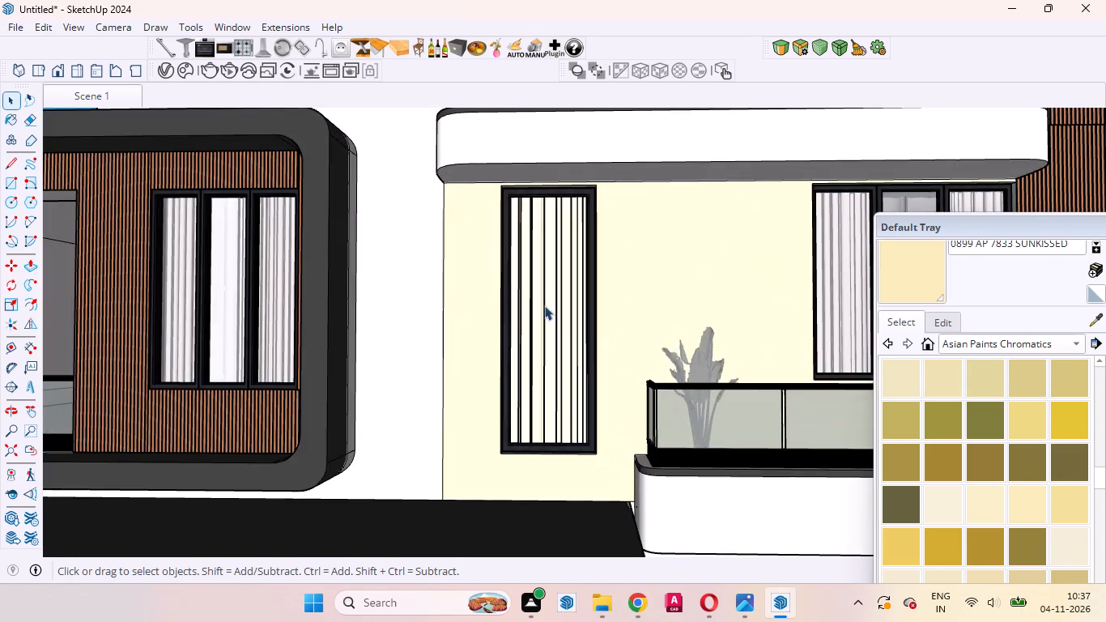
middle_click_drag(562, 329, 709, 305)
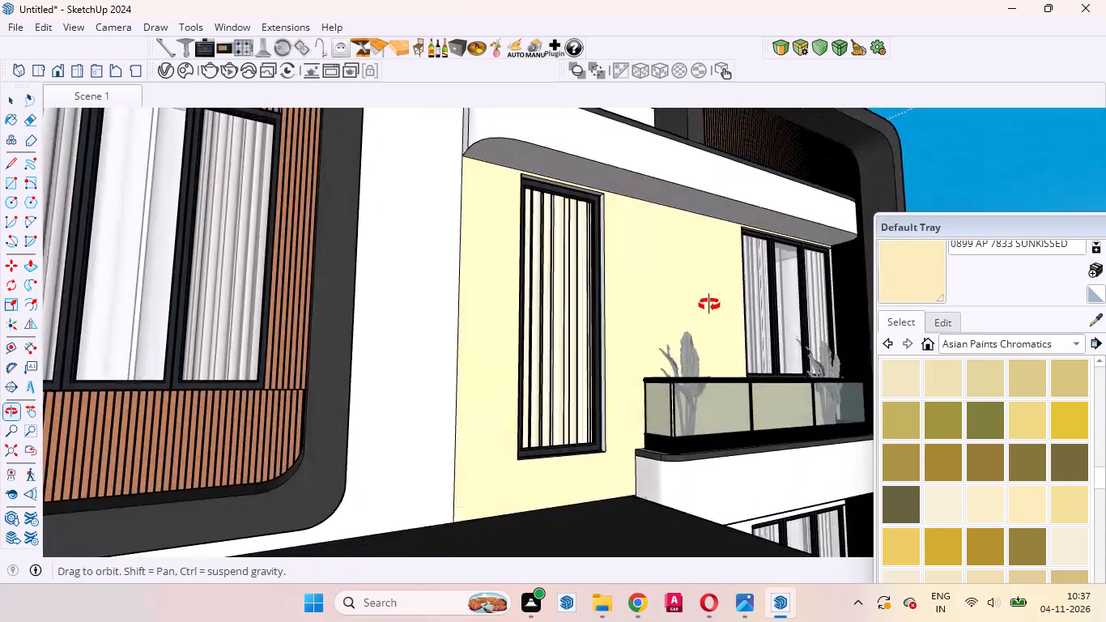
middle_click_drag(709, 305, 659, 309)
scroll(658, 309, "up", 1)
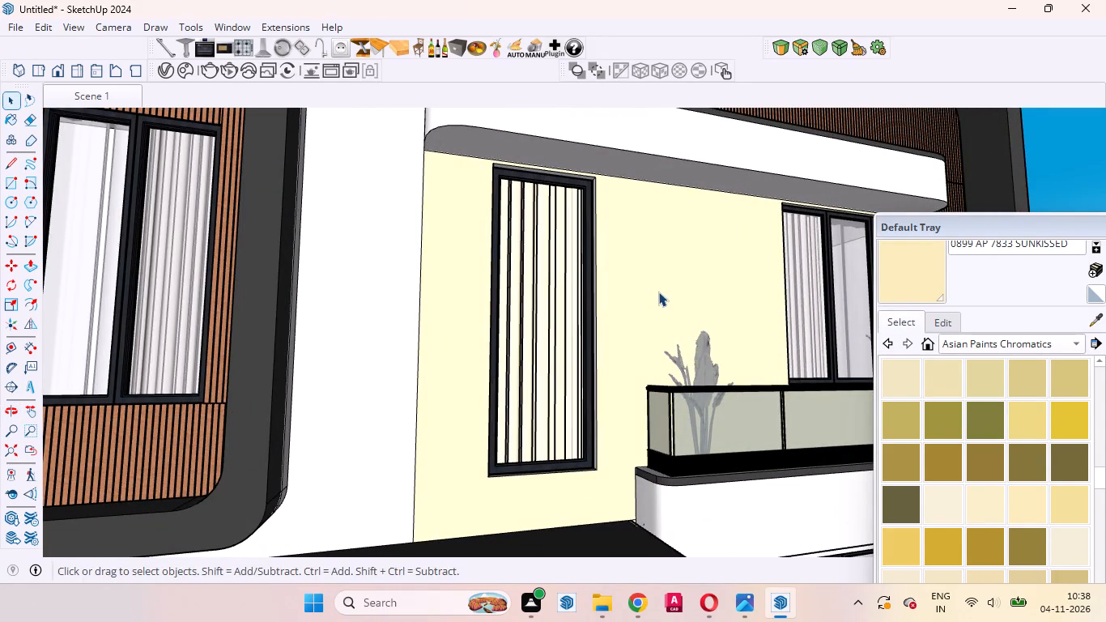
scroll(682, 324, "down", 5)
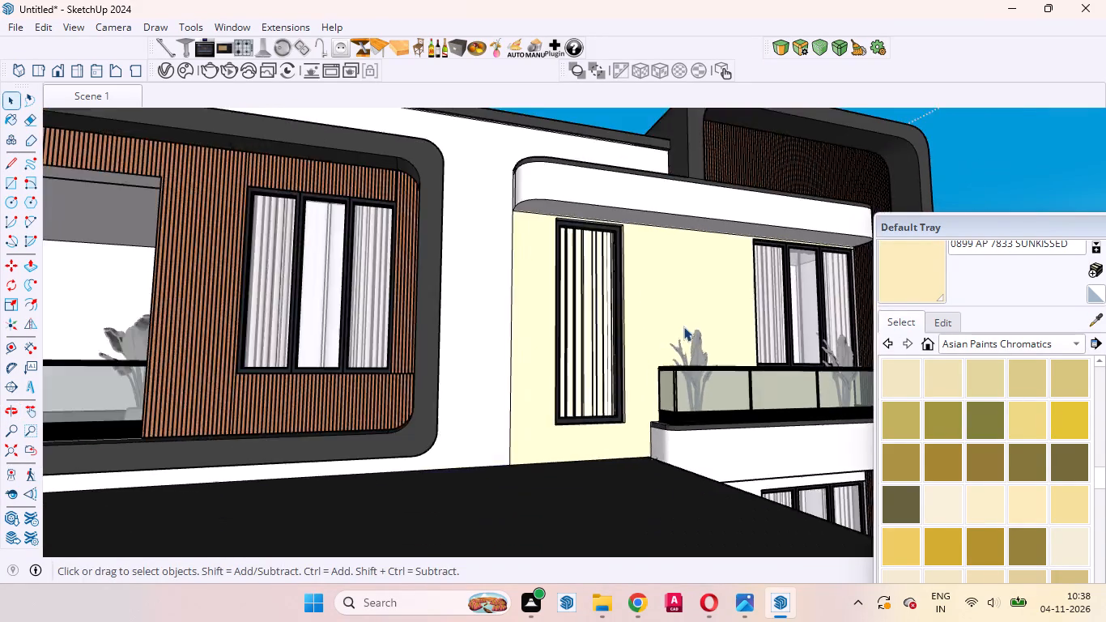
scroll(683, 326, "down", 4)
middle_click_drag(676, 314, 568, 333)
scroll(567, 333, "up", 1)
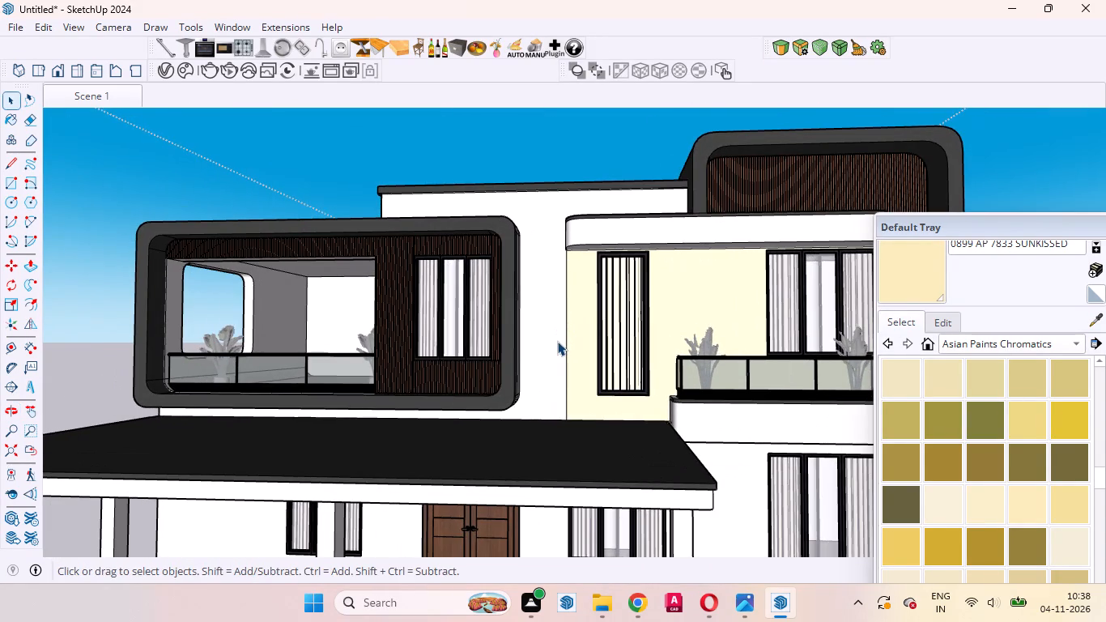
scroll(548, 356, "down", 3)
scroll(610, 485, "up", 4)
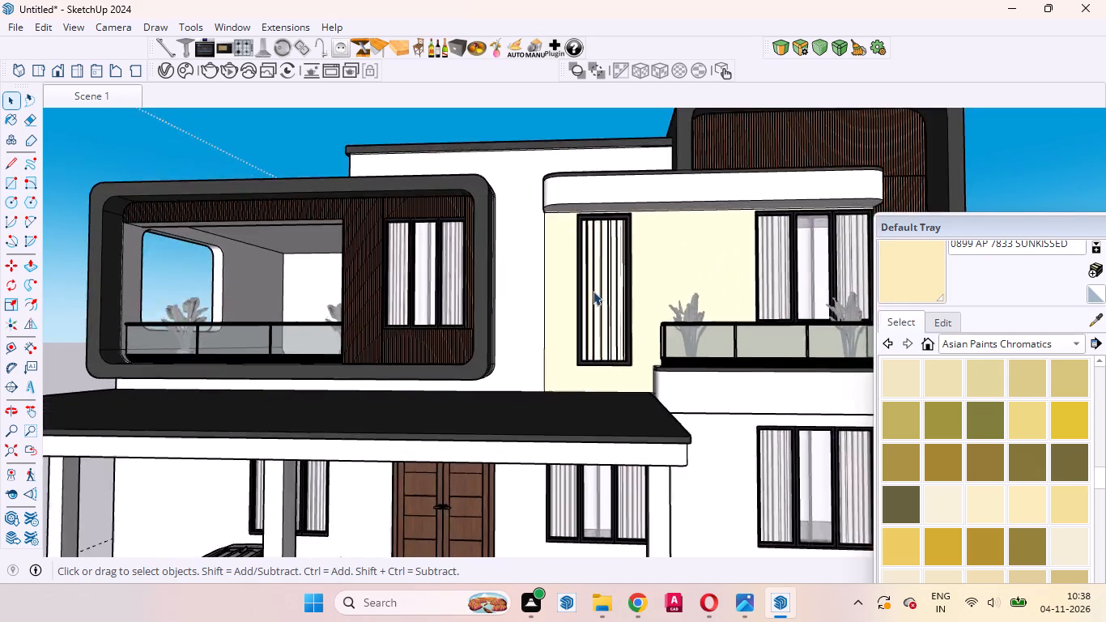
scroll(591, 279, "down", 4)
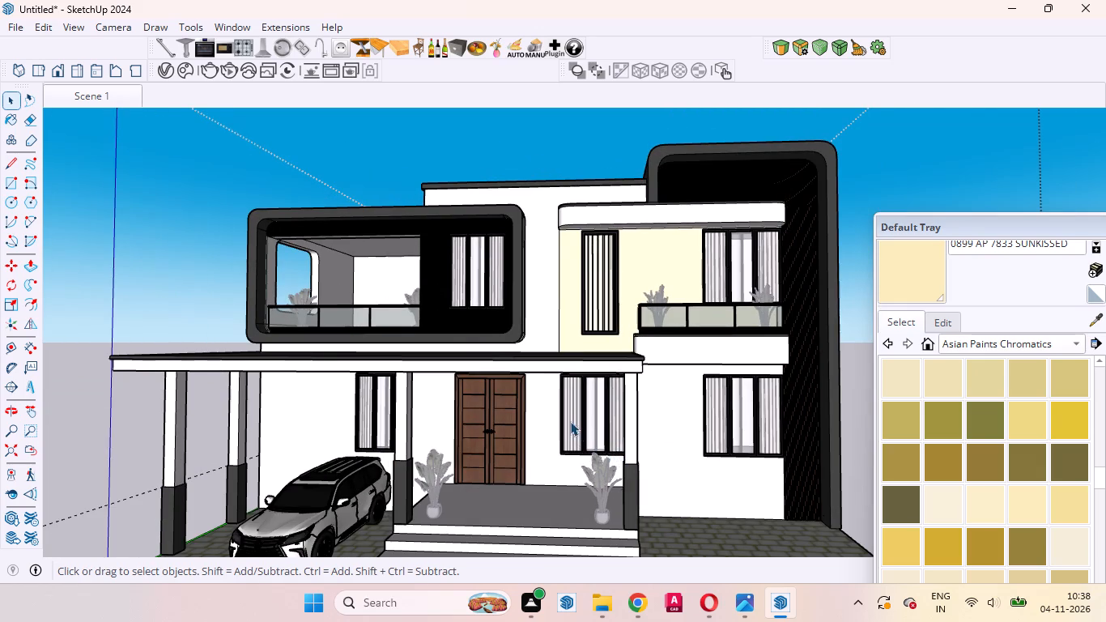
scroll(570, 421, "down", 4)
scroll(659, 531, "up", 5)
middle_click_drag(640, 537, 537, 513)
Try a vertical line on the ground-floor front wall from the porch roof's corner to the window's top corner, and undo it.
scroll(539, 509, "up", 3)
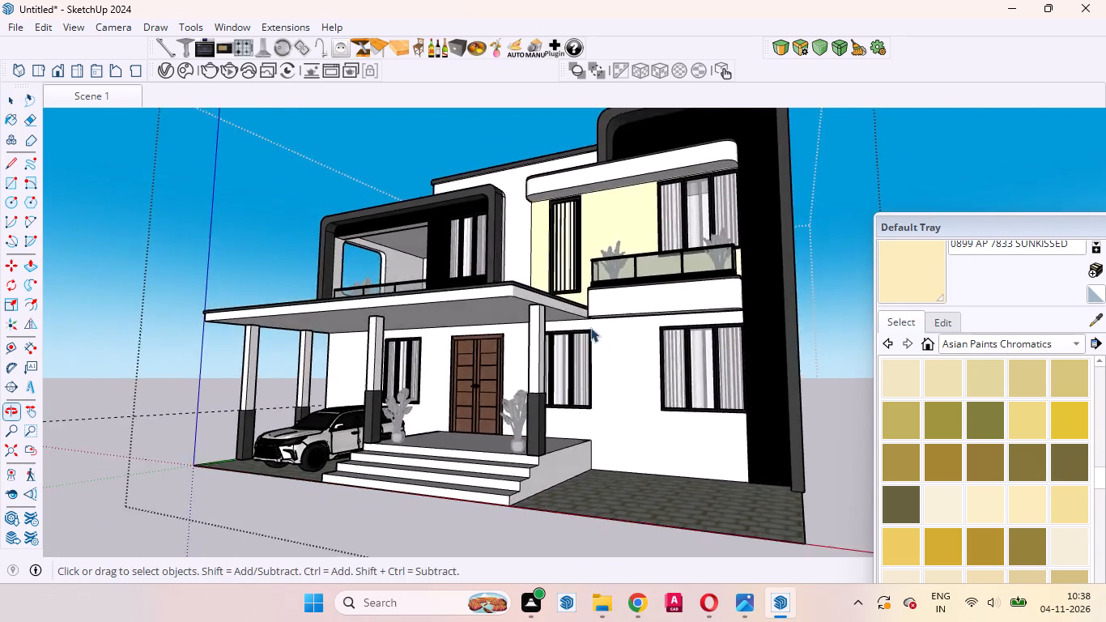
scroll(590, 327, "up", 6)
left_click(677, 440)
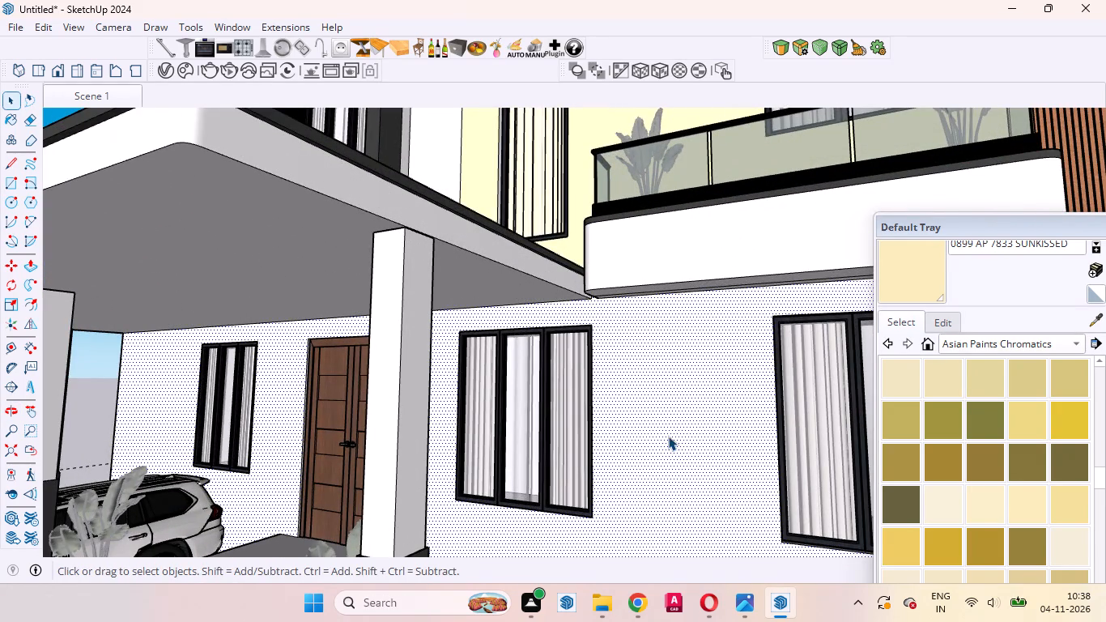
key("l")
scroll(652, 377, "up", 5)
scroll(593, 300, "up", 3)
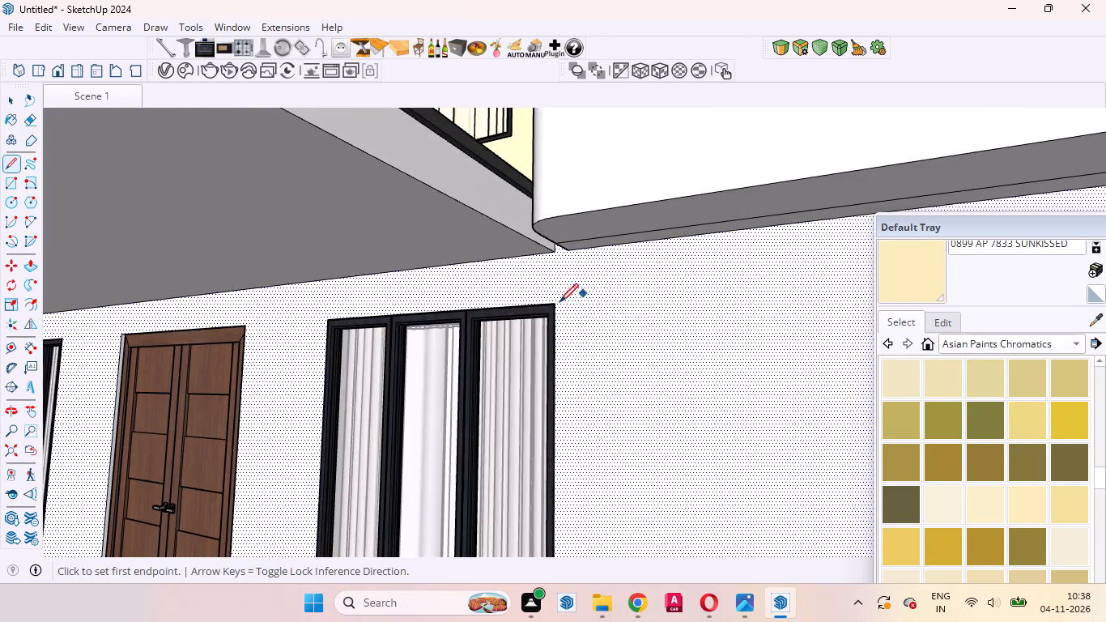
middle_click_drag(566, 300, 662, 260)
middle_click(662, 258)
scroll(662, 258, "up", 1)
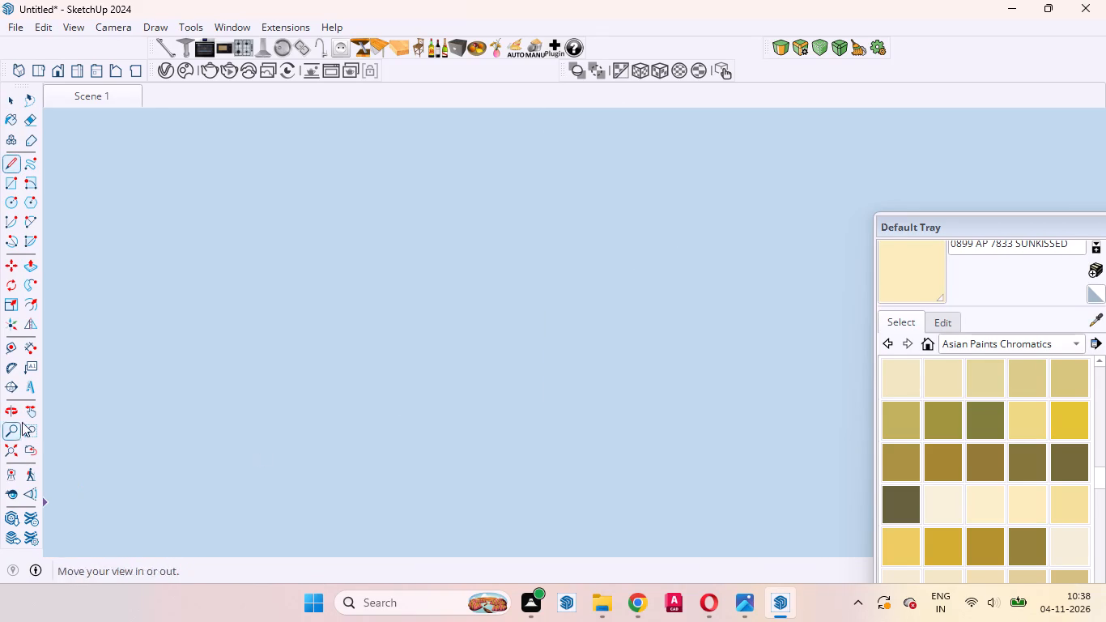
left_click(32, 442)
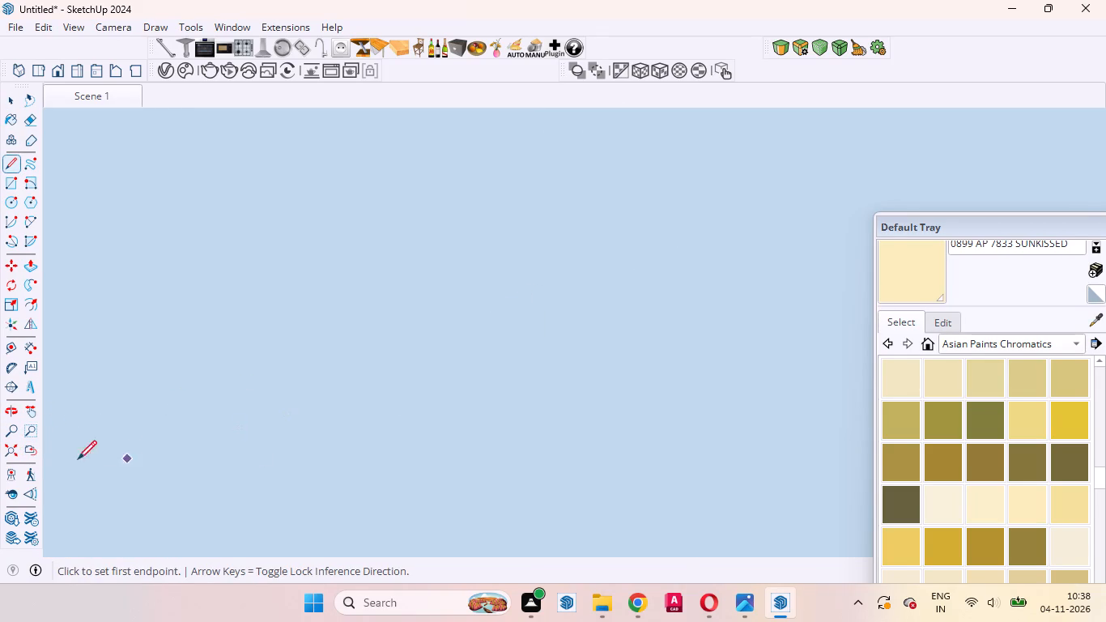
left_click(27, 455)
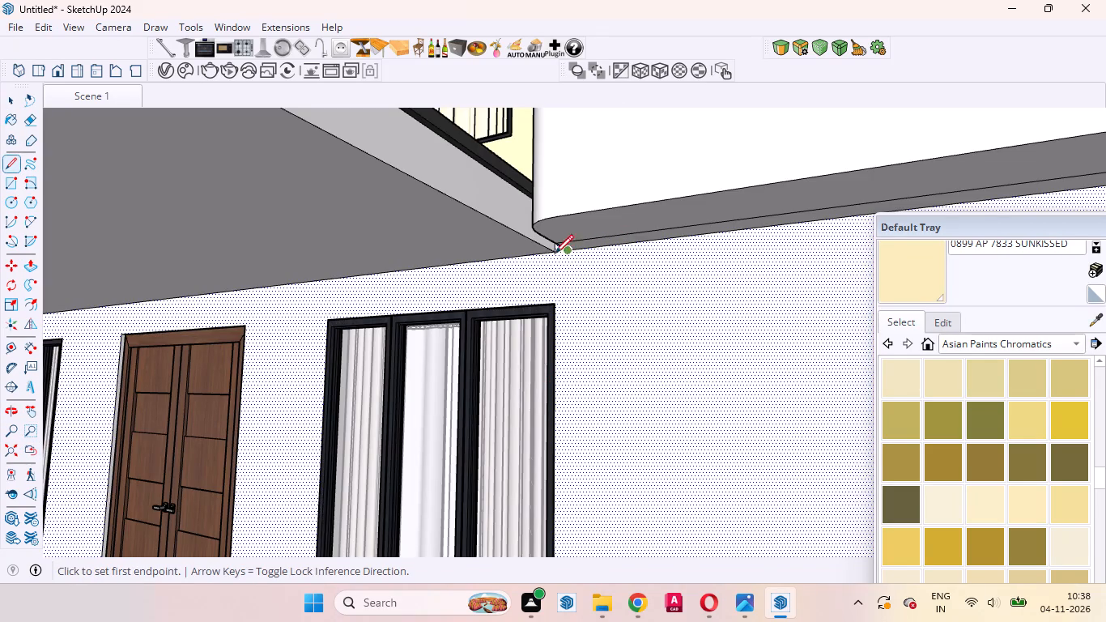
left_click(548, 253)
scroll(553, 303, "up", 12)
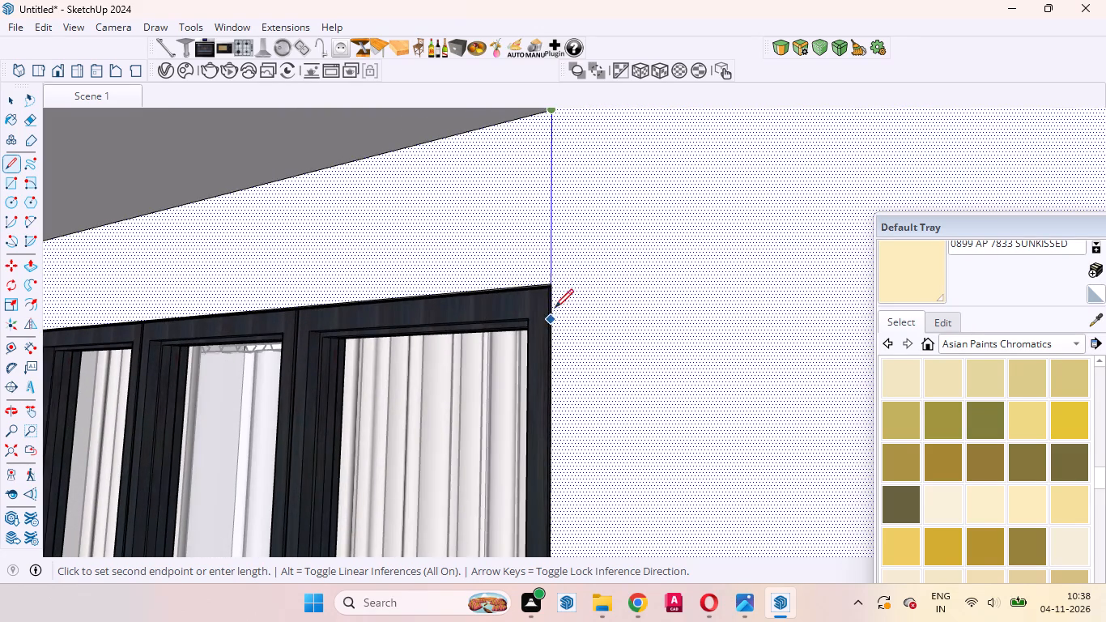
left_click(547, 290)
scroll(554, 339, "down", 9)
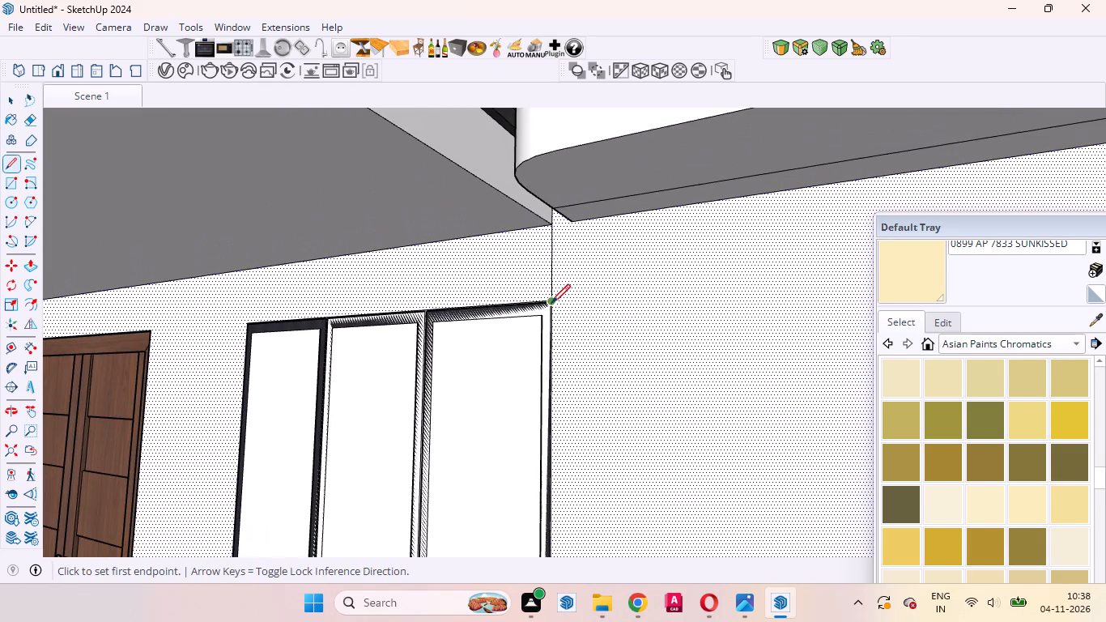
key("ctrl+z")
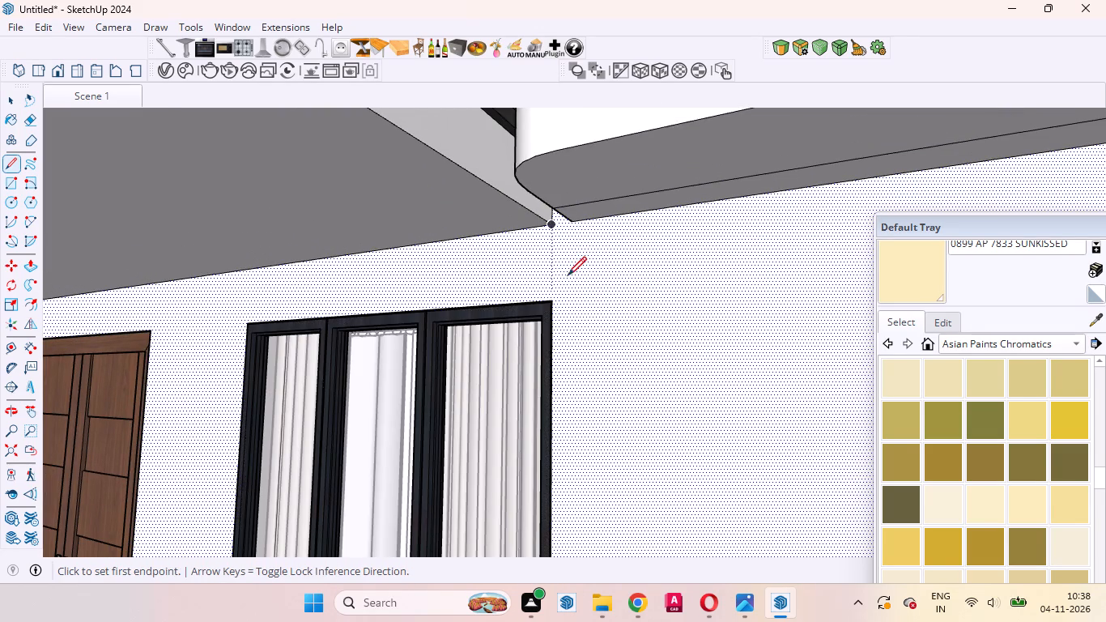
Split the ground-floor front wall with a vertical line from the porch roof edge's end beside the balcony down to the paving.
middle_click_drag(642, 292, 724, 299)
scroll(634, 246, "up", 4)
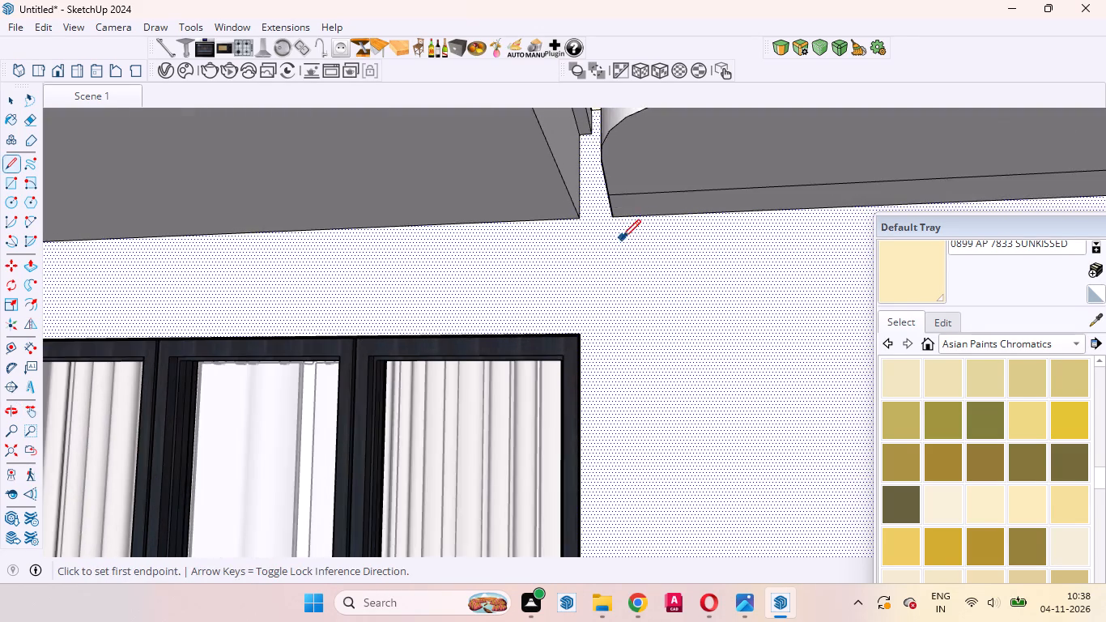
middle_click_drag(668, 280, 688, 326)
scroll(687, 318, "up", 1)
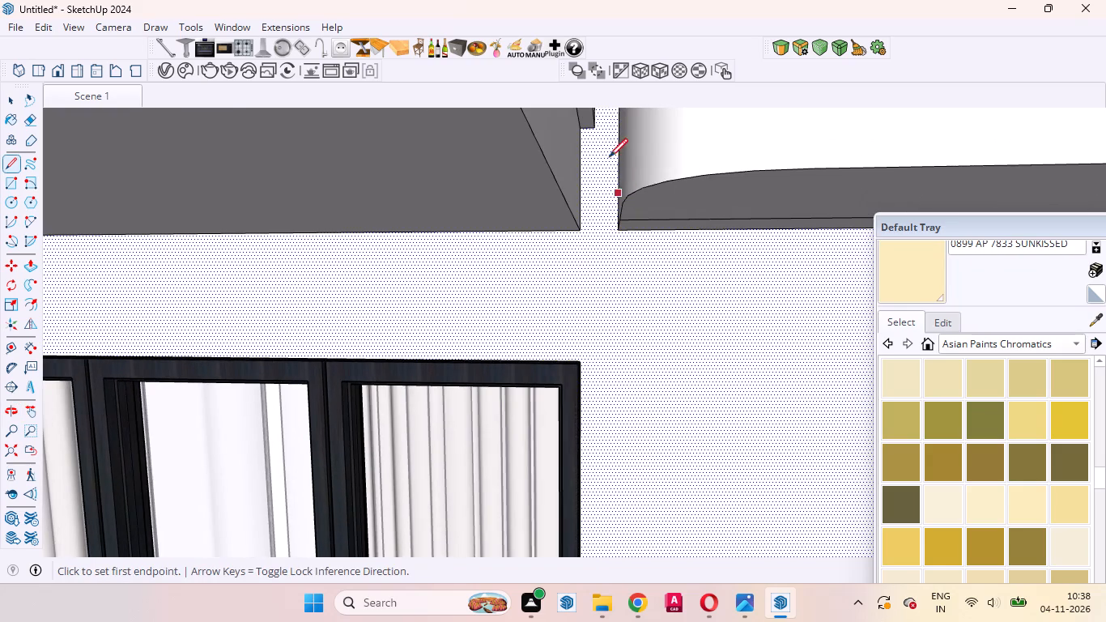
scroll(597, 95, "up", 4)
scroll(615, 257, "down", 5)
scroll(619, 207, "up", 9)
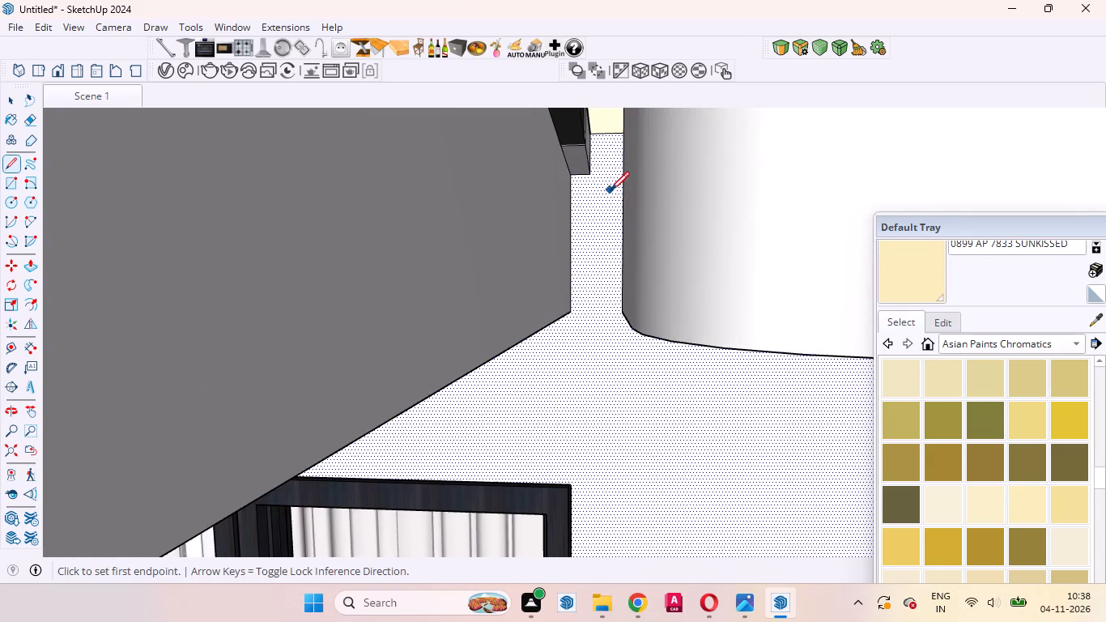
left_click(593, 173)
scroll(606, 417, "down", 7)
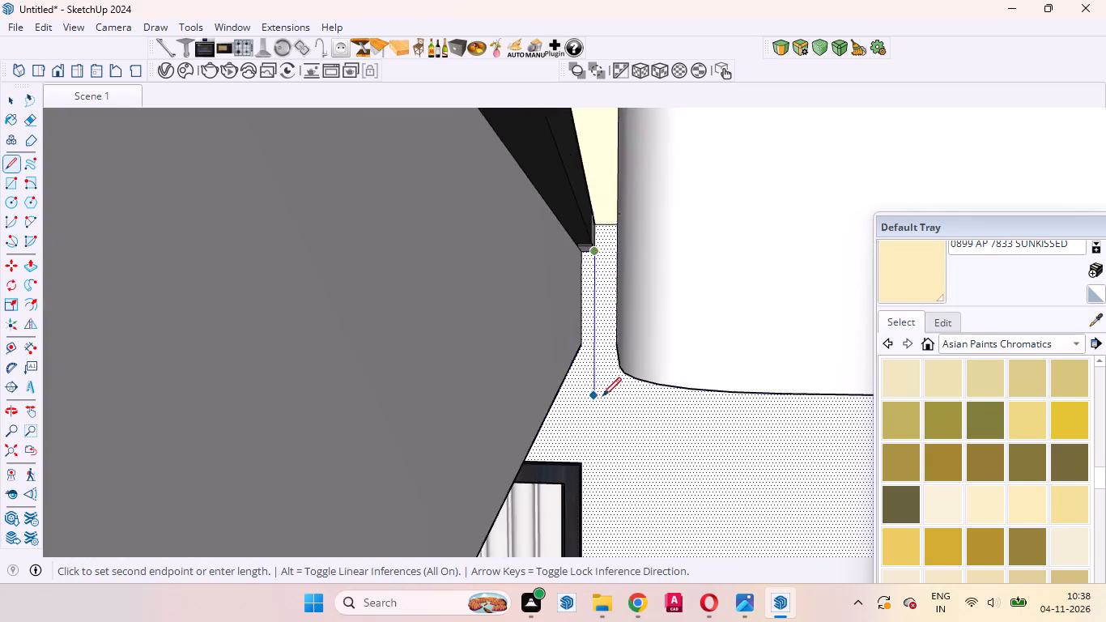
scroll(602, 396, "down", 13)
middle_click_drag(619, 447, 581, 234)
scroll(602, 388, "down", 7)
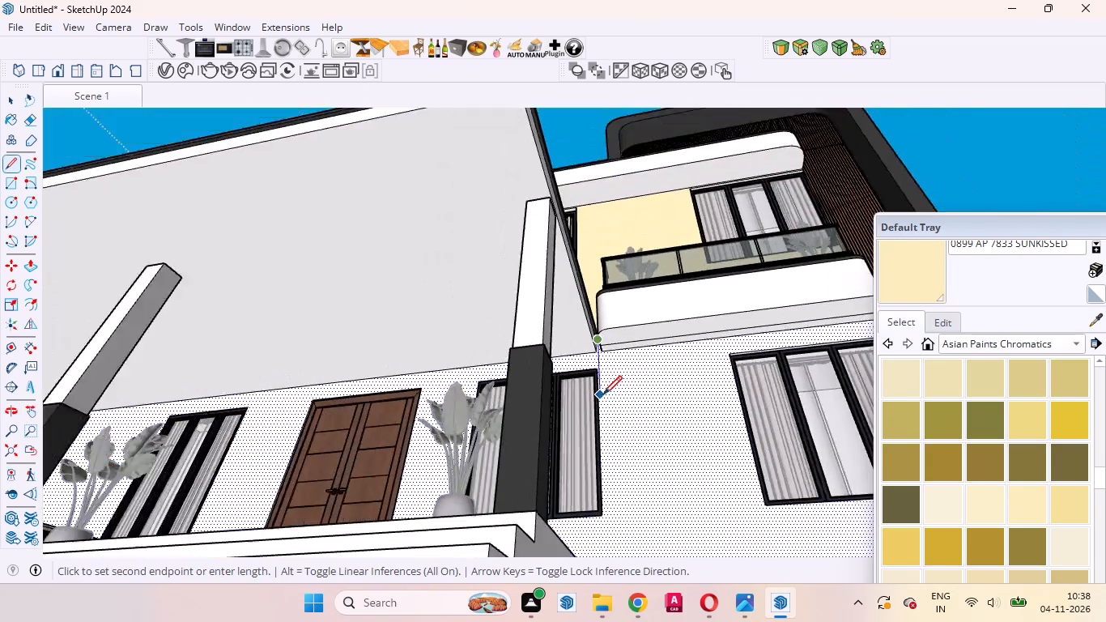
scroll(603, 394, "down", 8)
scroll(606, 392, "up", 6)
middle_click_drag(616, 423, 619, 432)
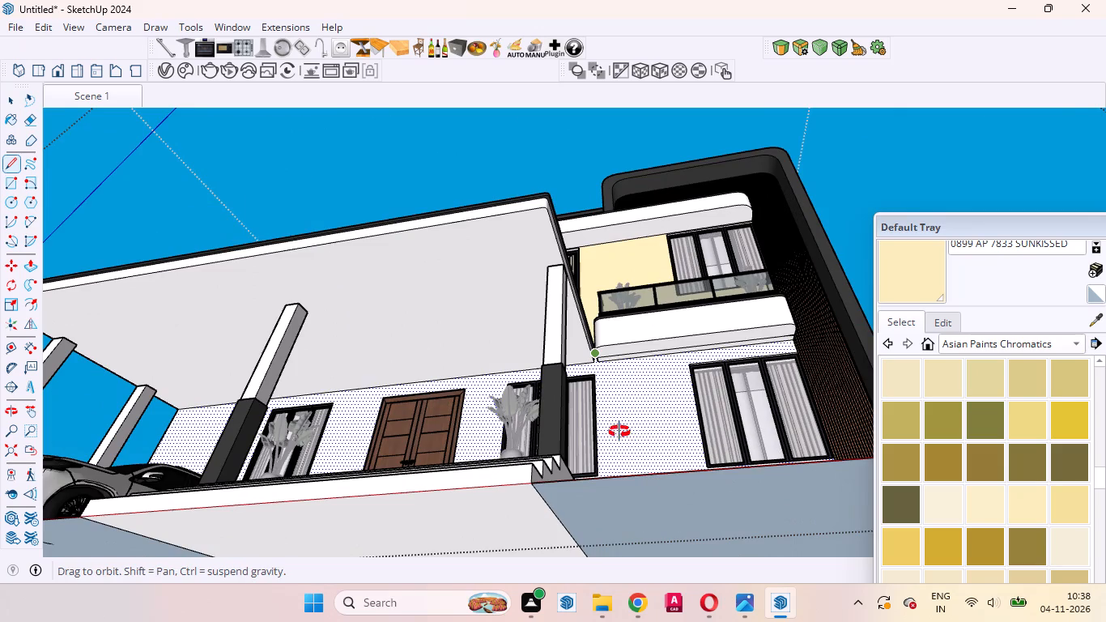
middle_click_drag(619, 432, 633, 577)
scroll(597, 484, "down", 10)
scroll(605, 491, "up", 4)
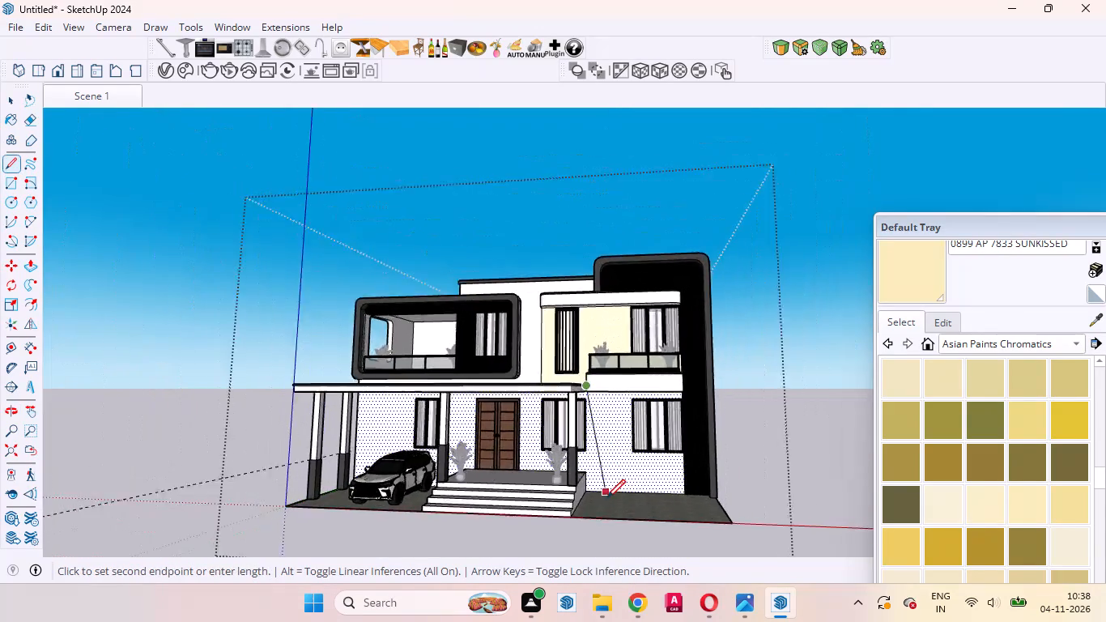
scroll(606, 498, "up", 11)
scroll(554, 472, "up", 14)
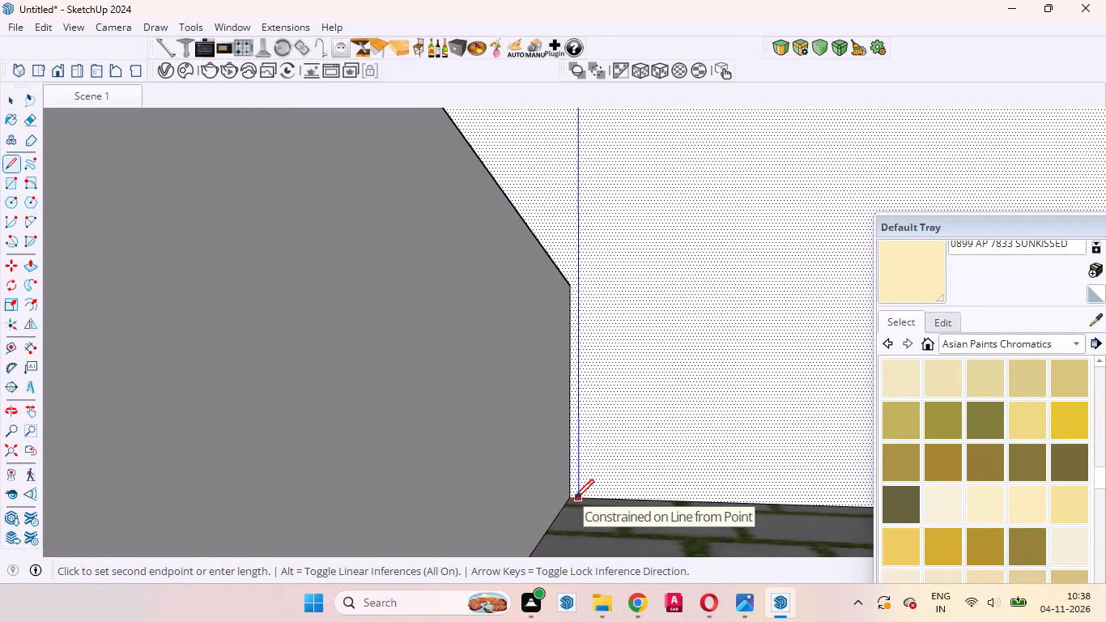
left_click(575, 498)
key("space")
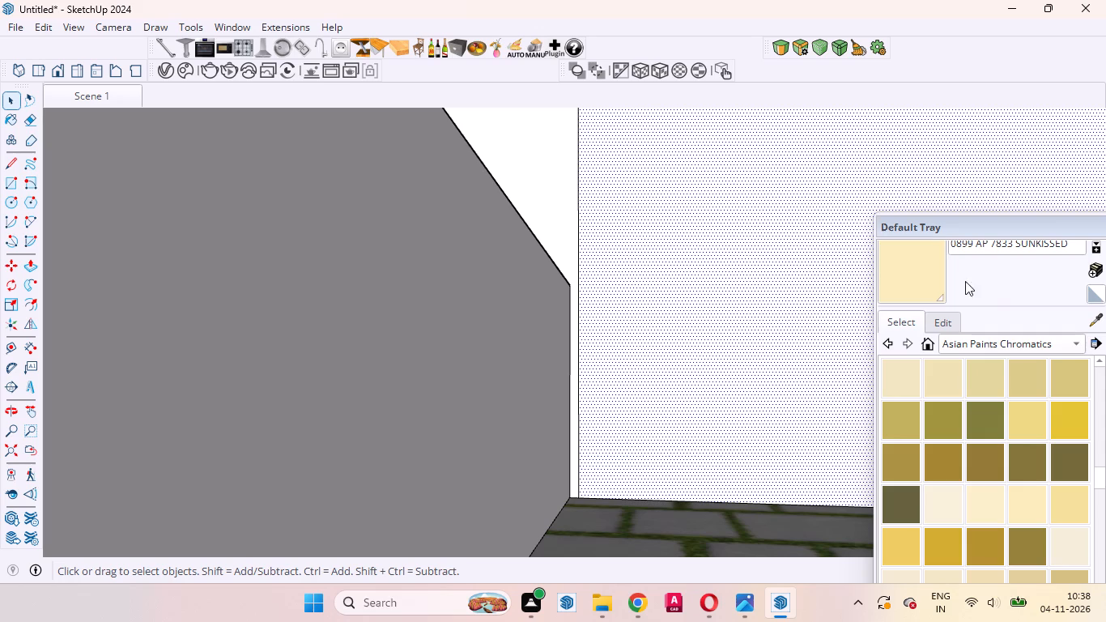
Paint the split-off ground-floor wall section below the balcony with 0899 AP 7833 SUNKISSED and clear the selection.
left_click(929, 281)
left_click(681, 293)
key("space")
scroll(728, 344, "down", 2)
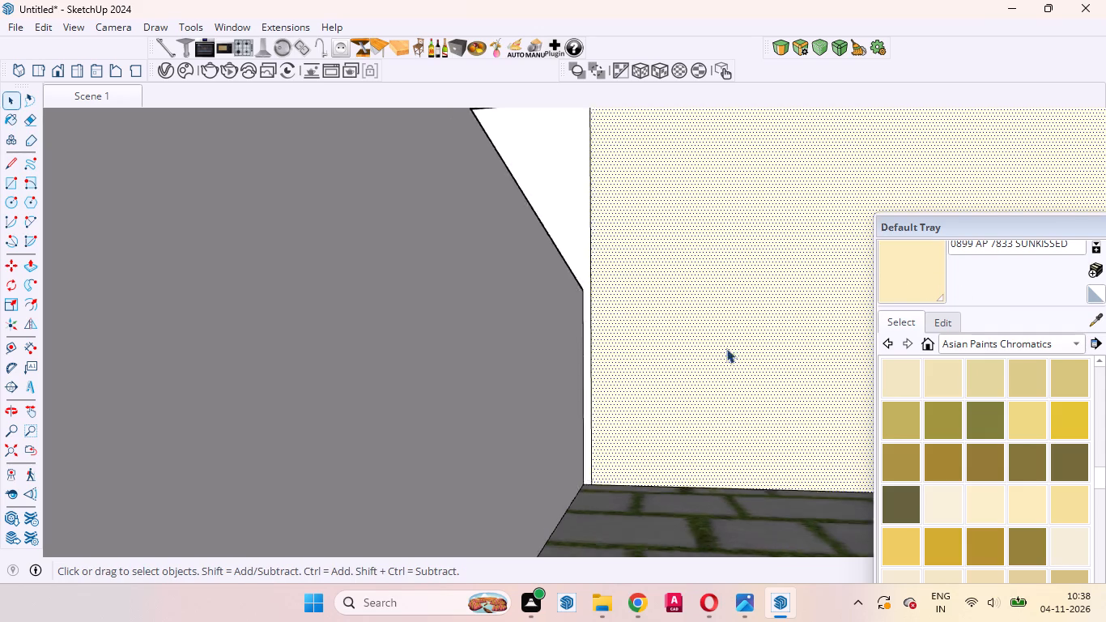
scroll(726, 348, "down", 14)
scroll(666, 397, "down", 4)
middle_click_drag(789, 321, 706, 405)
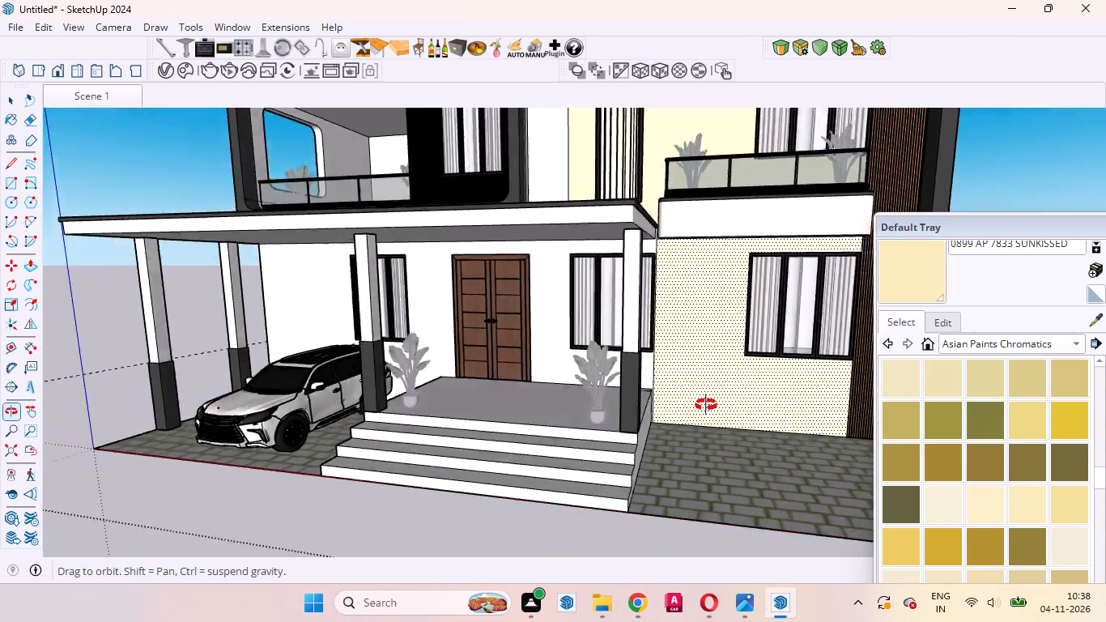
middle_click_drag(706, 405, 665, 411)
scroll(582, 372, "down", 7)
left_click(817, 467)
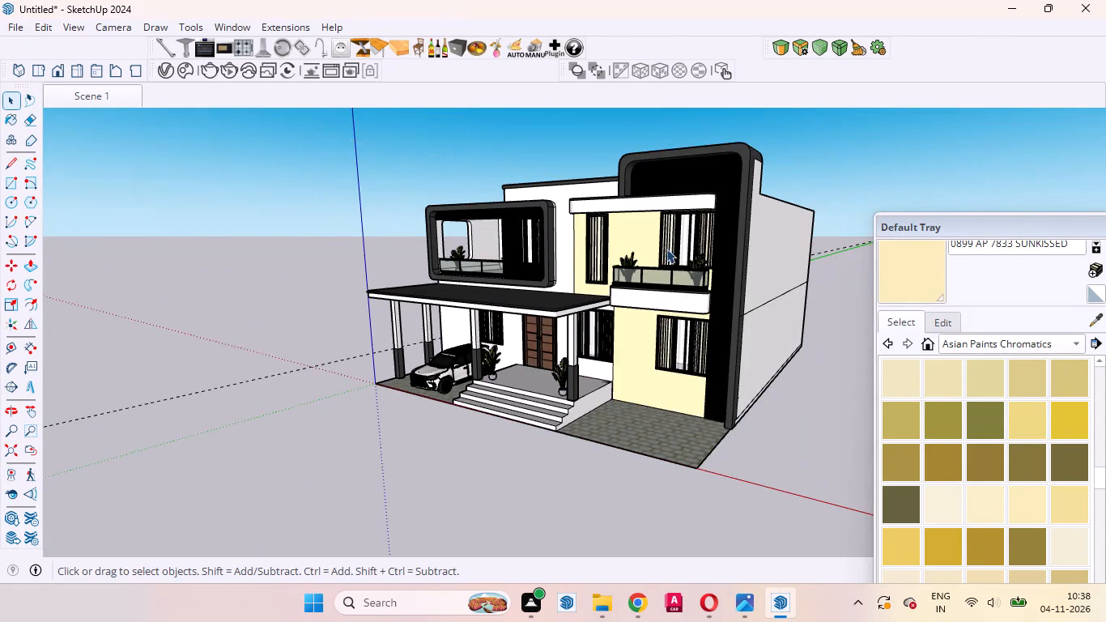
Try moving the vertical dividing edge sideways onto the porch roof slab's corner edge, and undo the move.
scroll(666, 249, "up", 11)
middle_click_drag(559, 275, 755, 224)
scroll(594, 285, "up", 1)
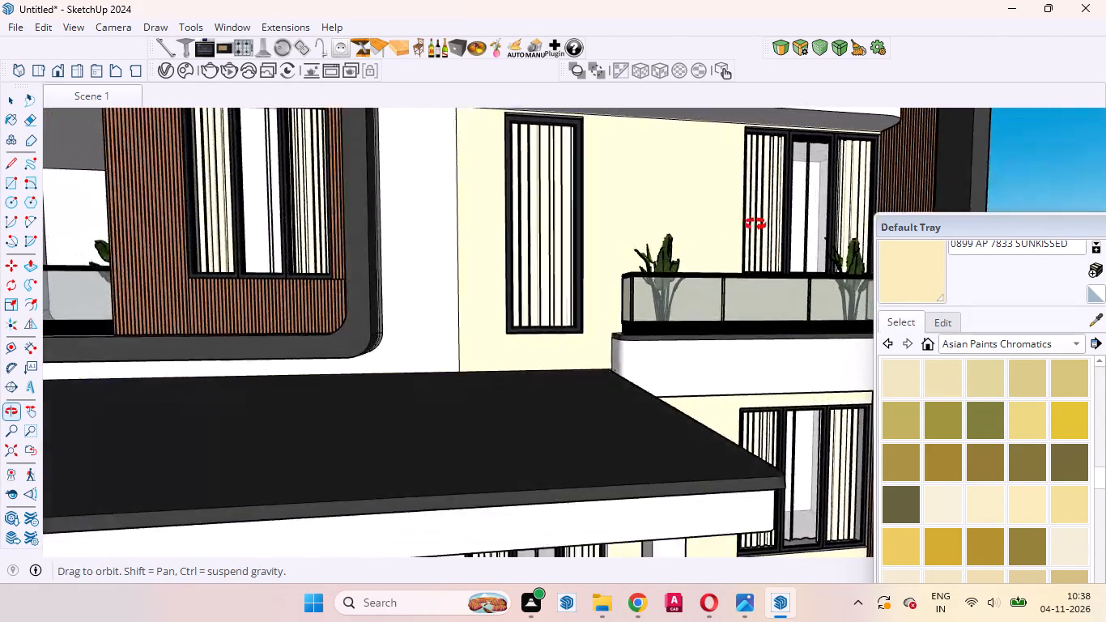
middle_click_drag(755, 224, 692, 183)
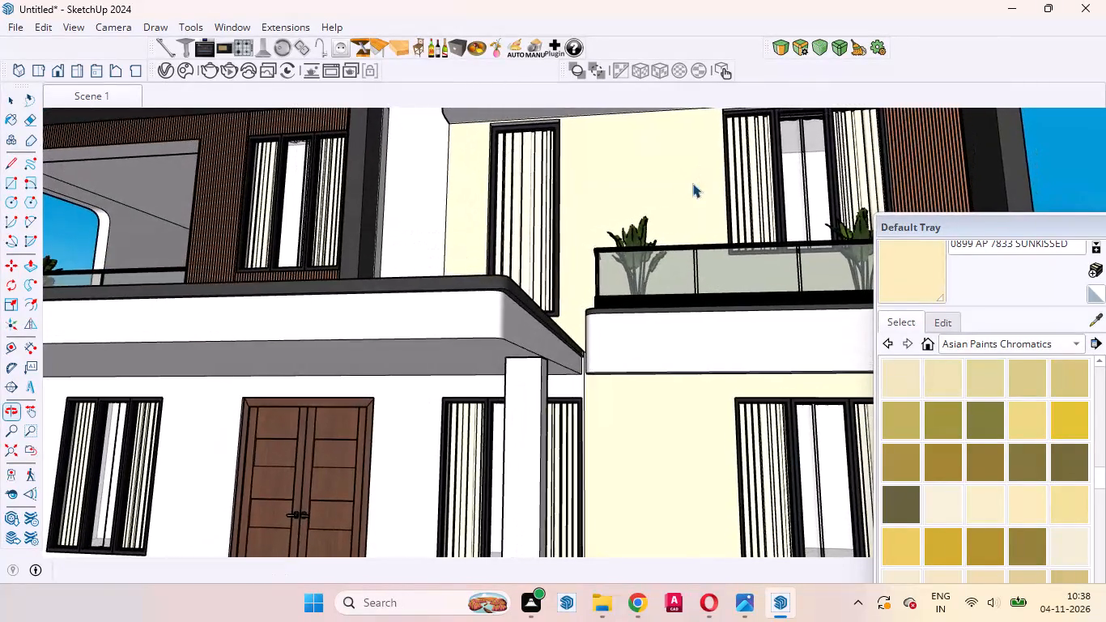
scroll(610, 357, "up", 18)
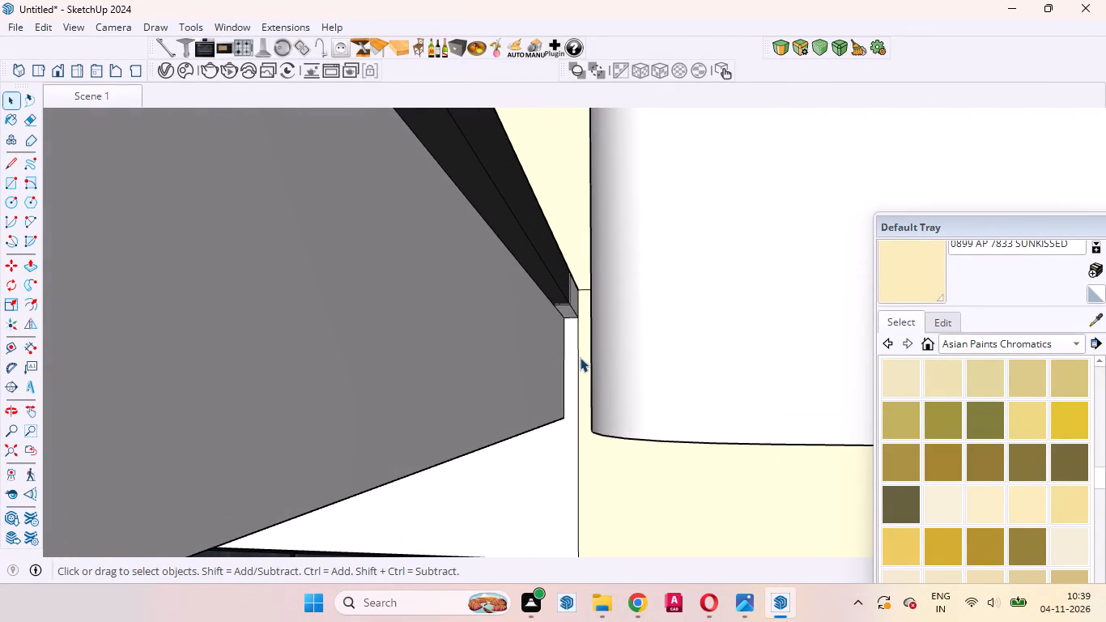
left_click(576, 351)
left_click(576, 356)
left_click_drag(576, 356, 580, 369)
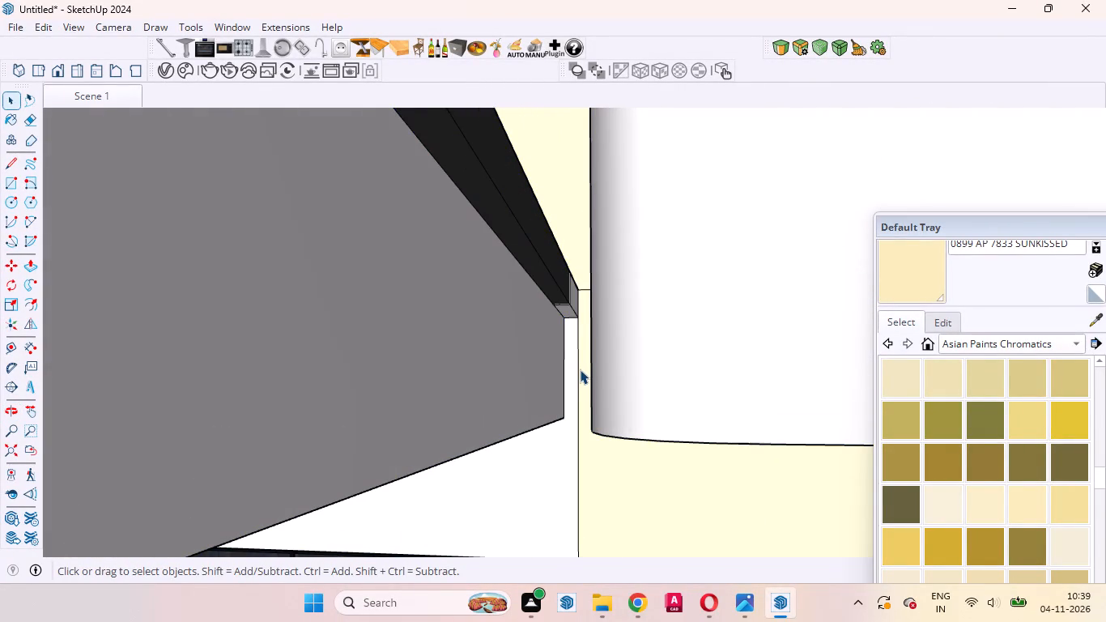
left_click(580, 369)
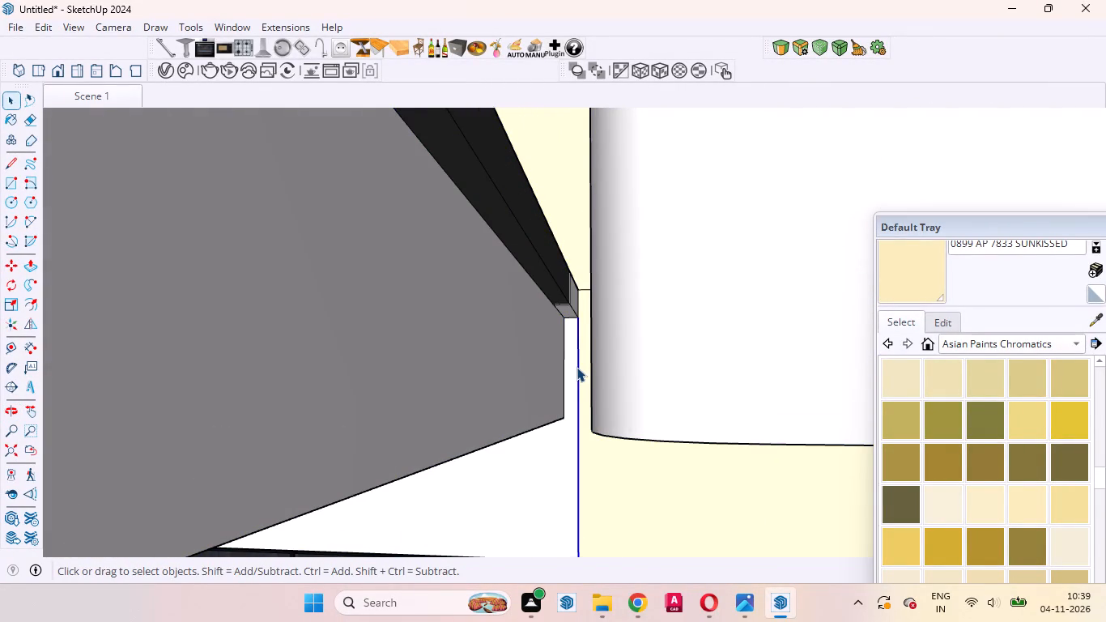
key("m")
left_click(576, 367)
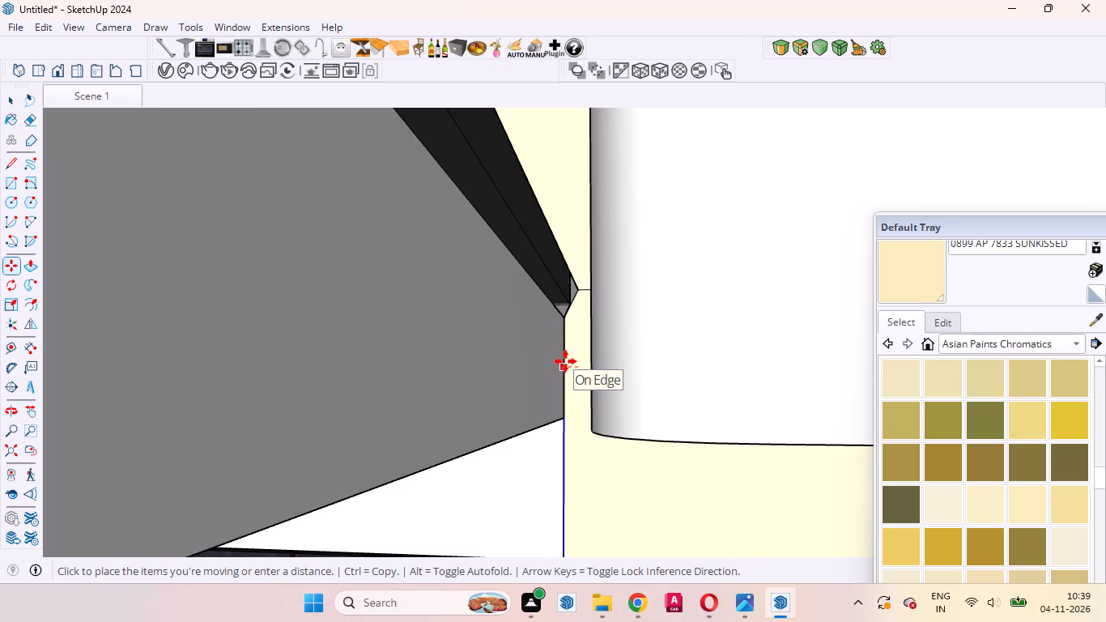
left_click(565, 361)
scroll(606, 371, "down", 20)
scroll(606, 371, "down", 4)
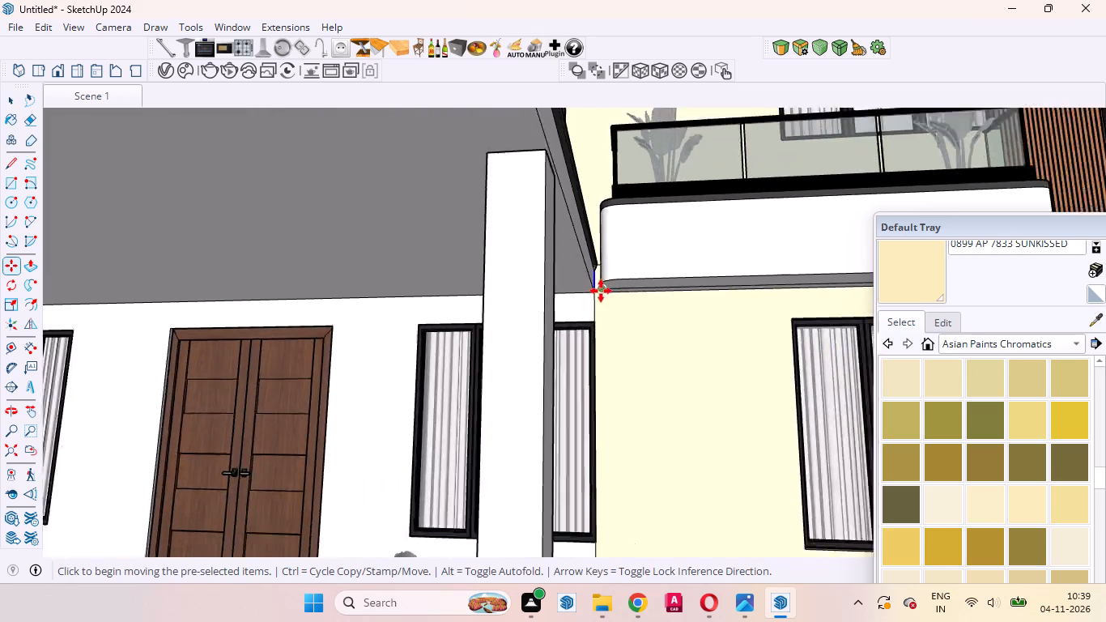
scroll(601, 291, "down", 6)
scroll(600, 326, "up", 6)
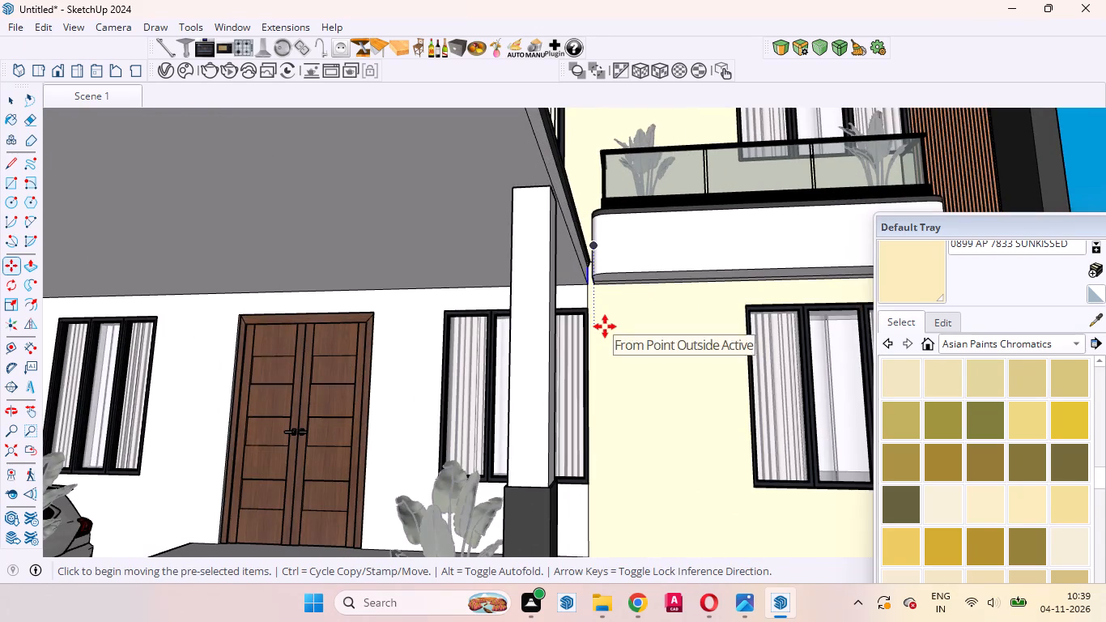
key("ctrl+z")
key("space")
Examine the dividing edge between the white and cream walls up close and against the whole facade, and clear the selection.
scroll(598, 214, "up", 9)
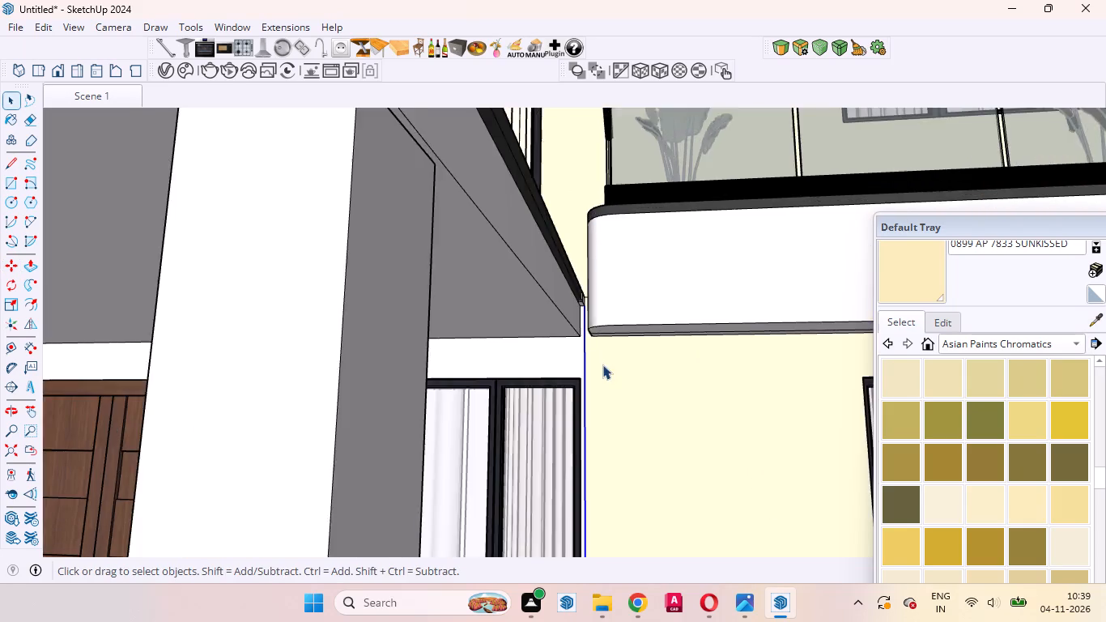
scroll(602, 364, "up", 3)
middle_click_drag(621, 347, 640, 377)
scroll(635, 374, "up", 1)
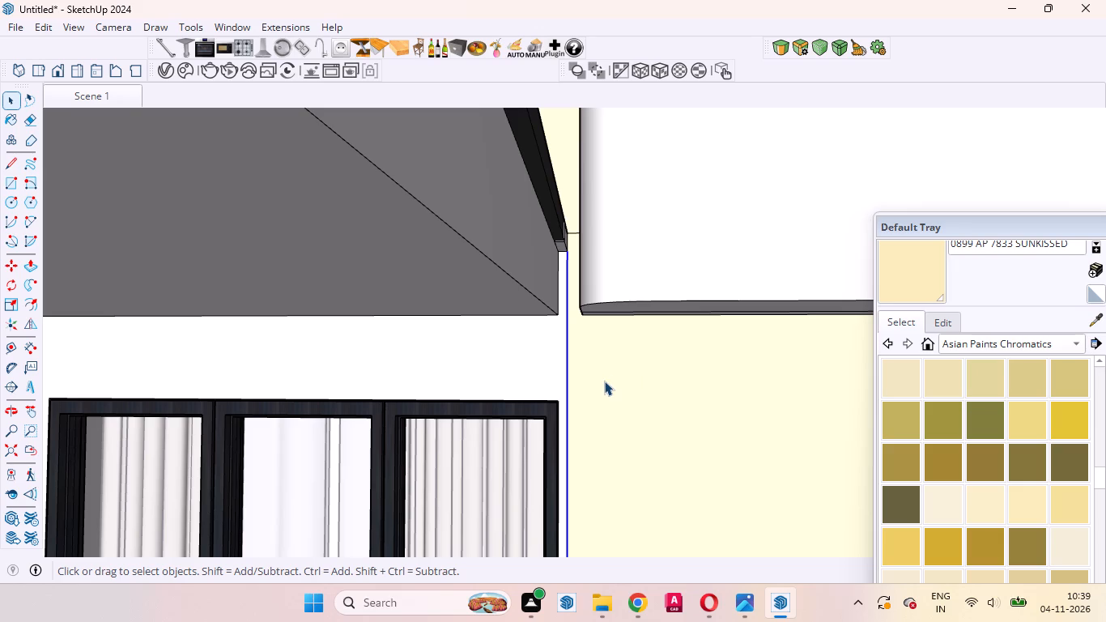
scroll(602, 388, "down", 16)
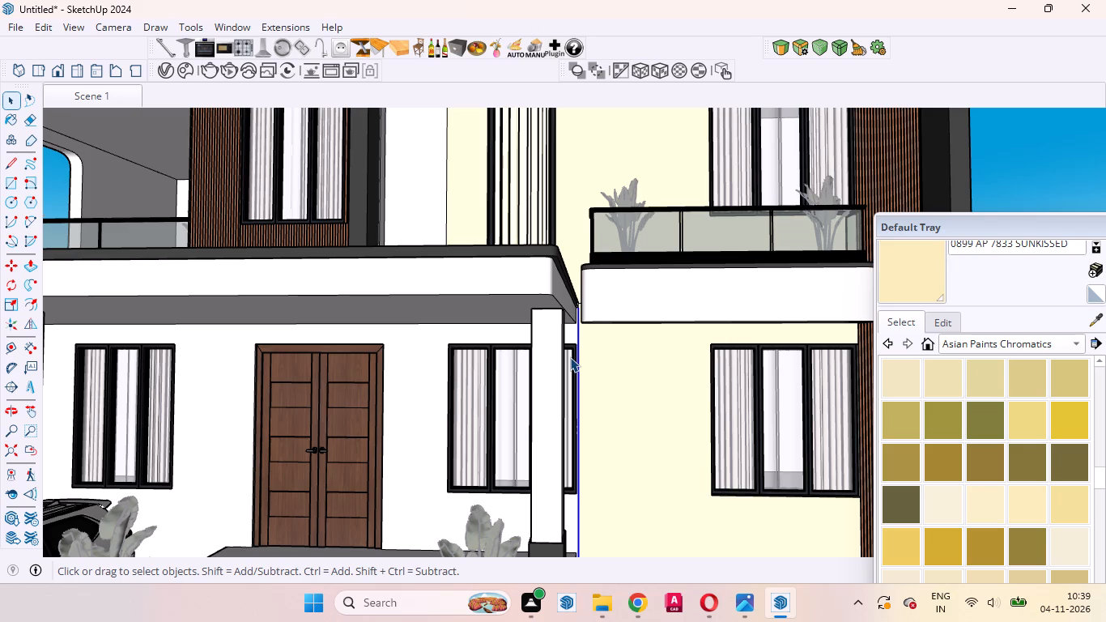
scroll(570, 357, "down", 1)
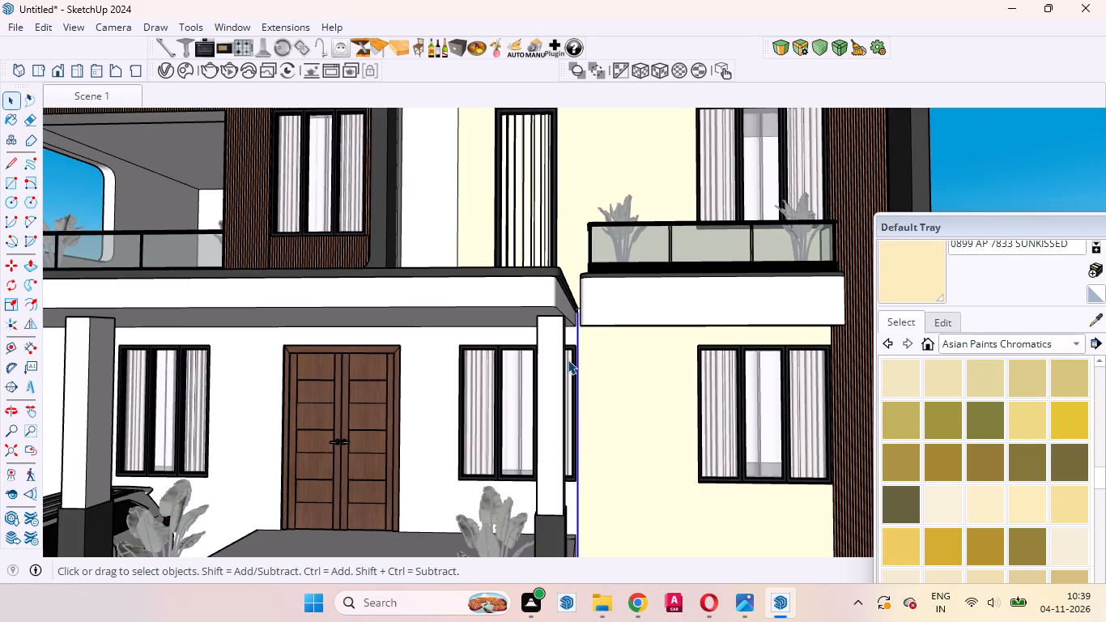
scroll(522, 323, "down", 6)
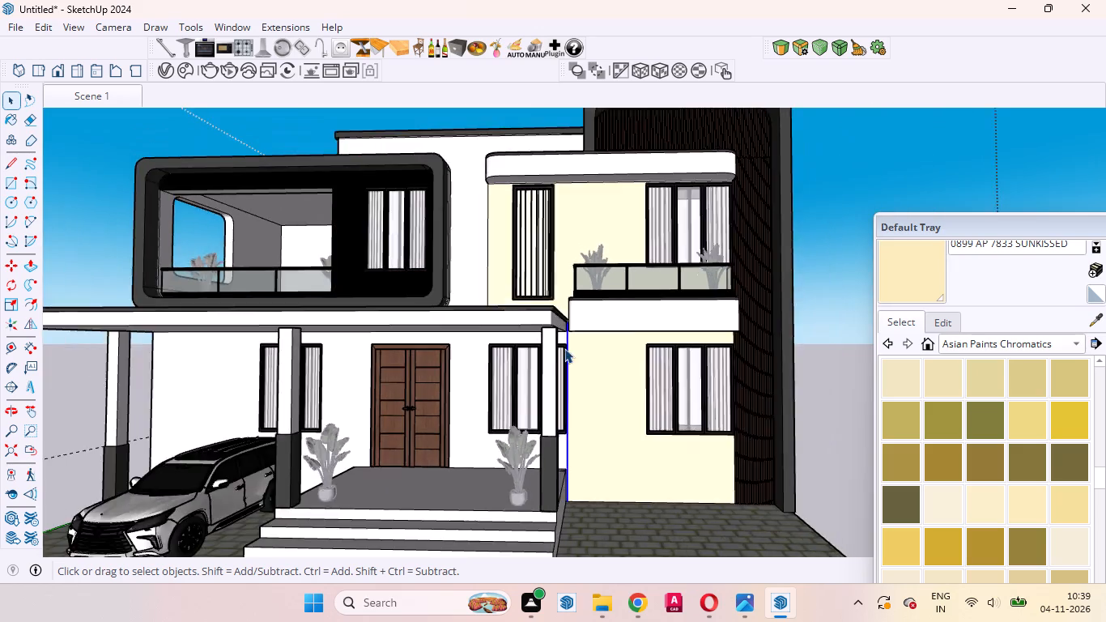
scroll(564, 348, "down", 3)
left_click(774, 353)
scroll(539, 323, "up", 9)
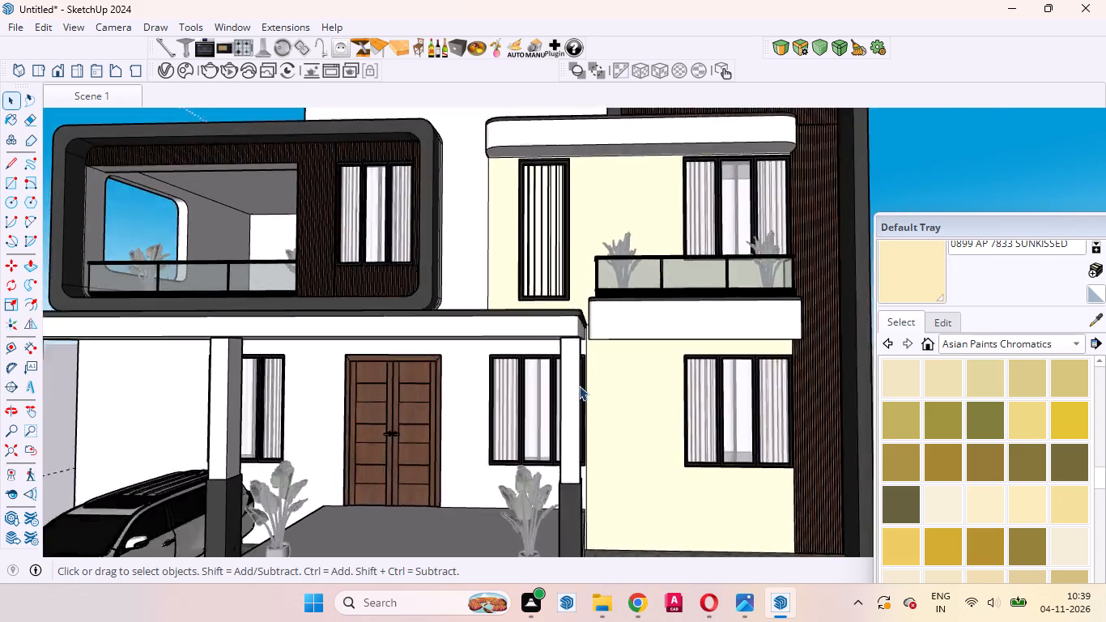
Examine the porch roof corner beside the balcony and browse the Asian Paints Chromatics swatches around SUNKISSED.
scroll(579, 386, "up", 8)
middle_click_drag(564, 339, 413, 440)
scroll(413, 429, "up", 1)
scroll(436, 402, "down", 4)
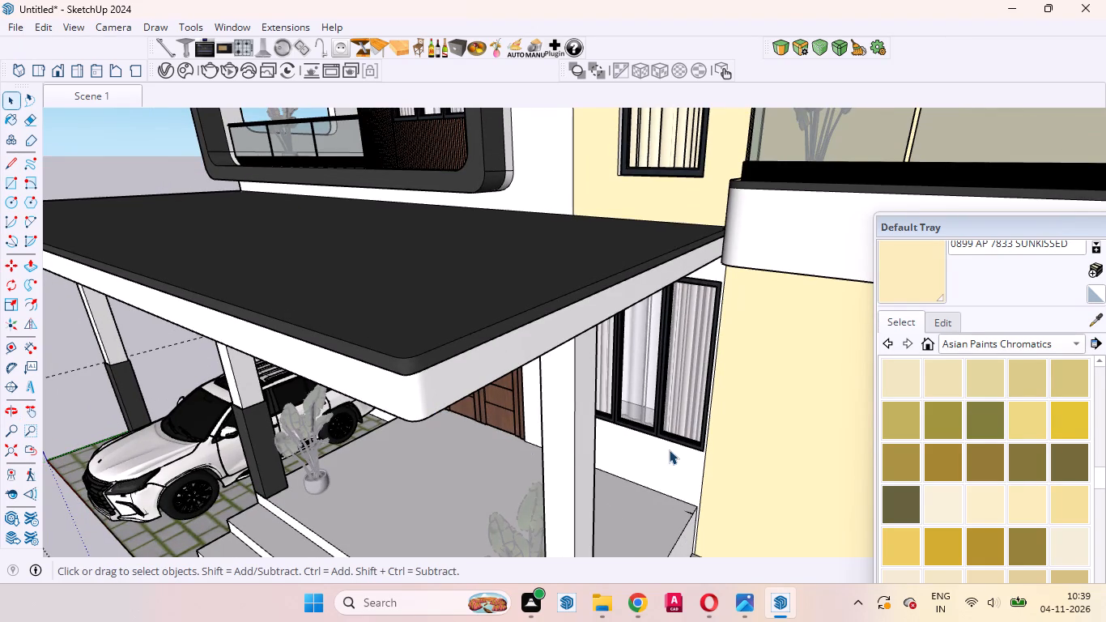
scroll(637, 450, "down", 1)
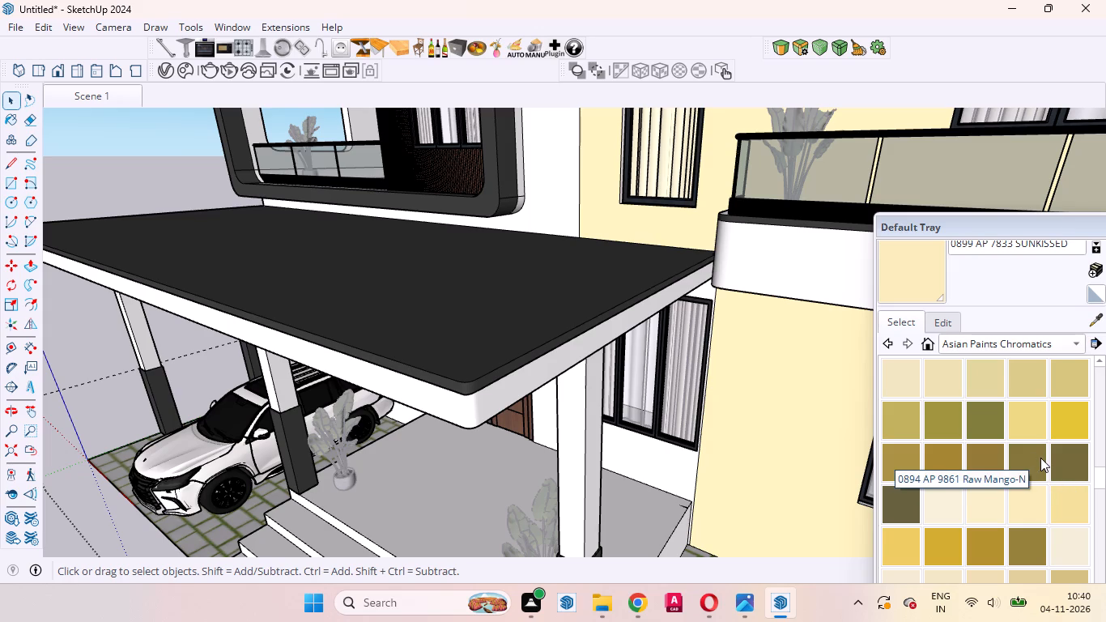
scroll(1040, 458, "down", 1)
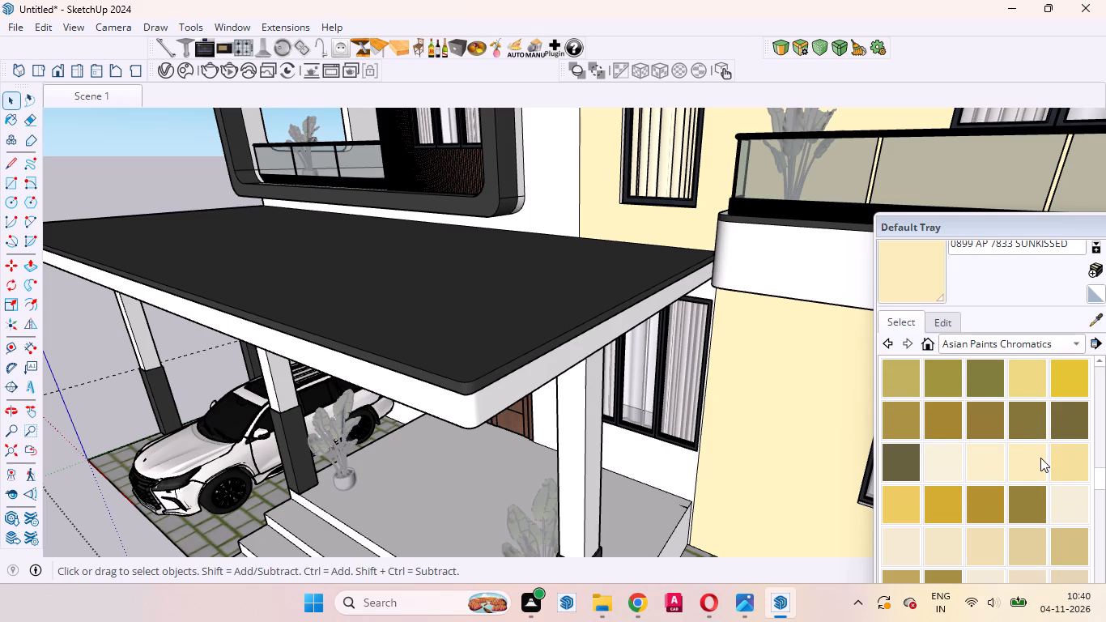
scroll(1040, 458, "down", 1)
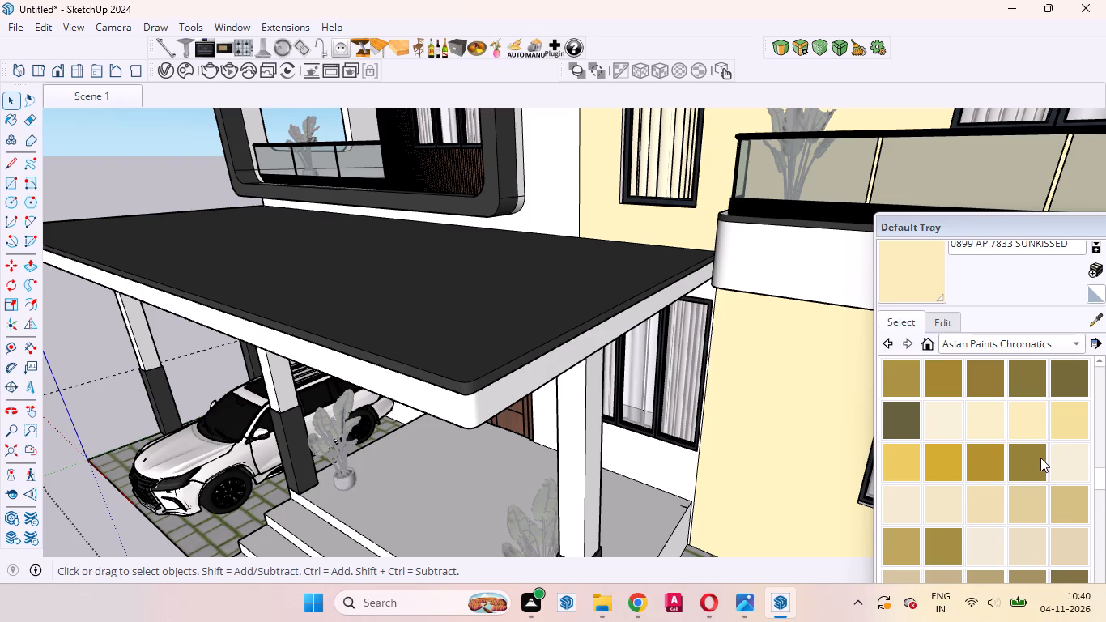
scroll(1040, 458, "down", 1)
scroll(1040, 458, "up", 1)
scroll(1040, 458, "down", 1)
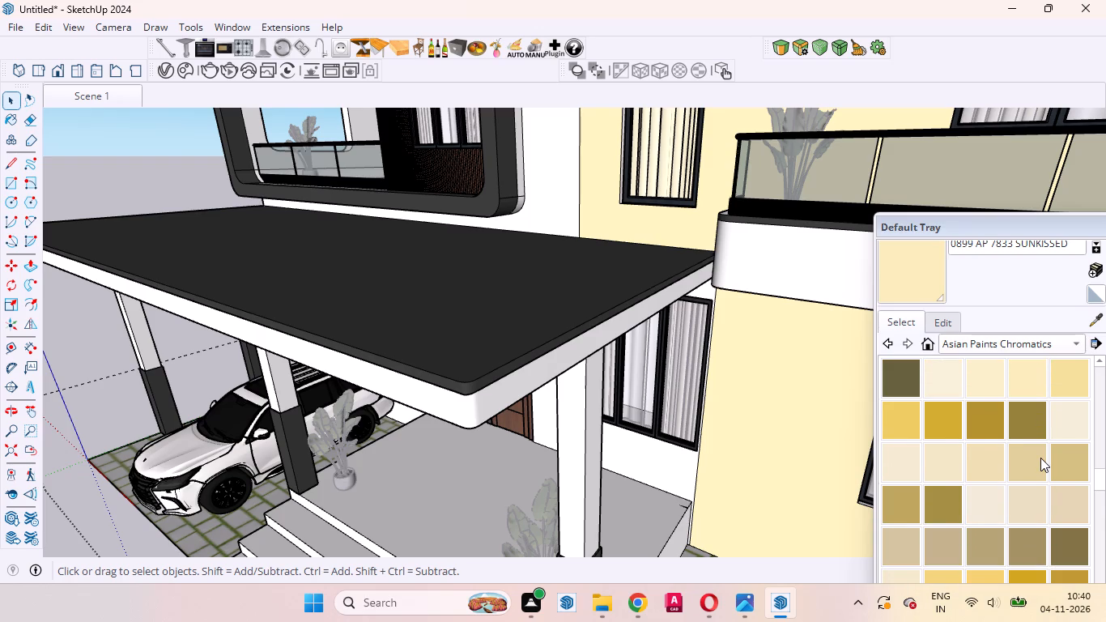
scroll(1040, 458, "up", 1)
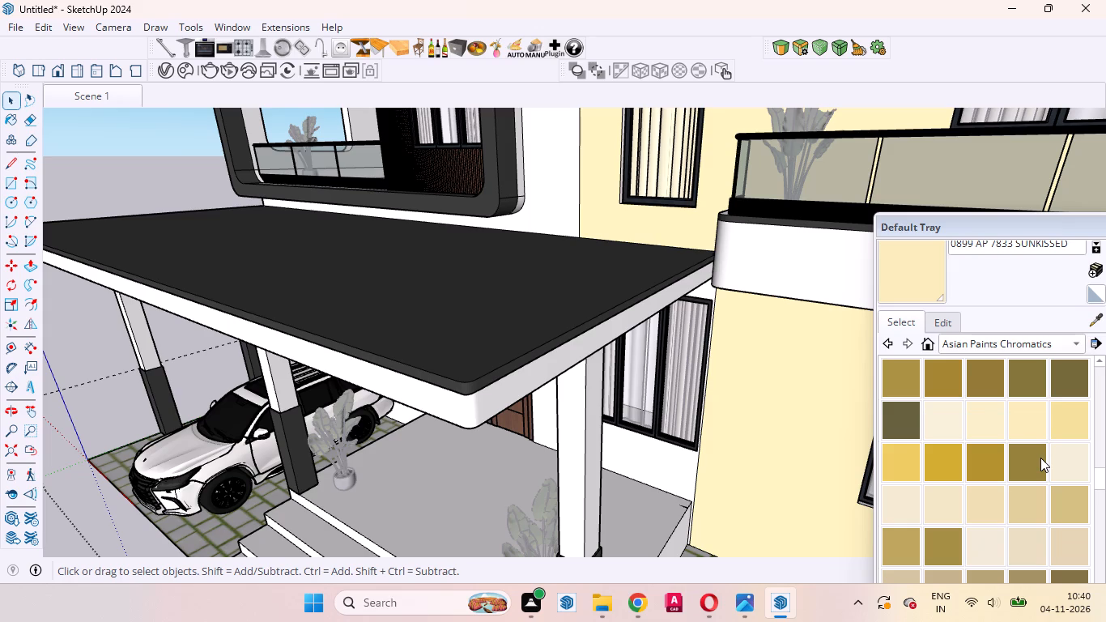
scroll(1040, 458, "down", 1)
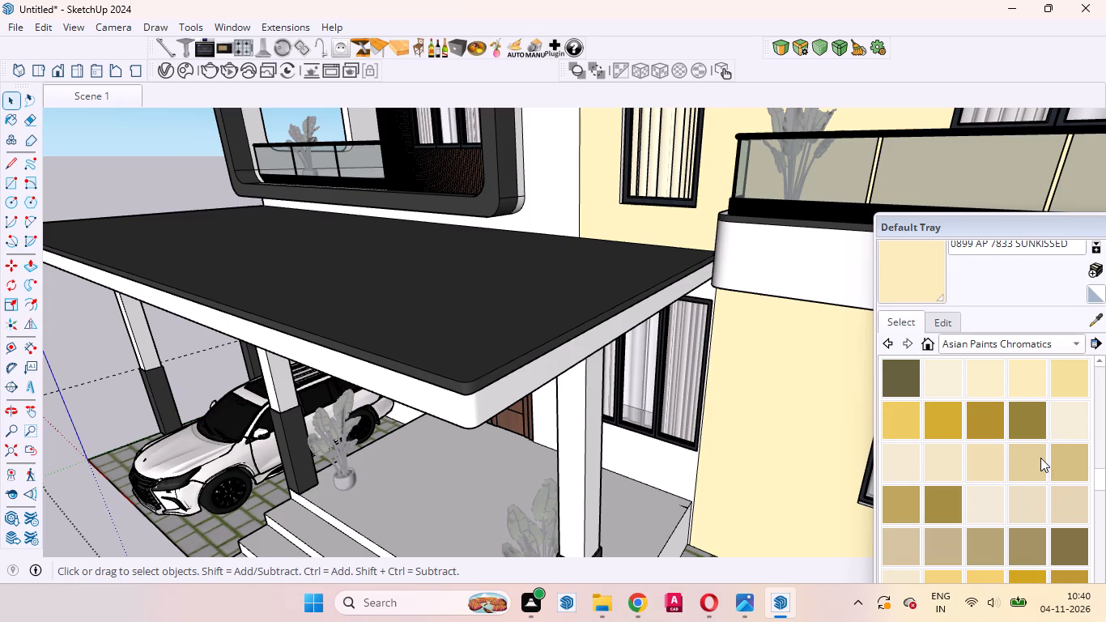
scroll(1040, 458, "up", 1)
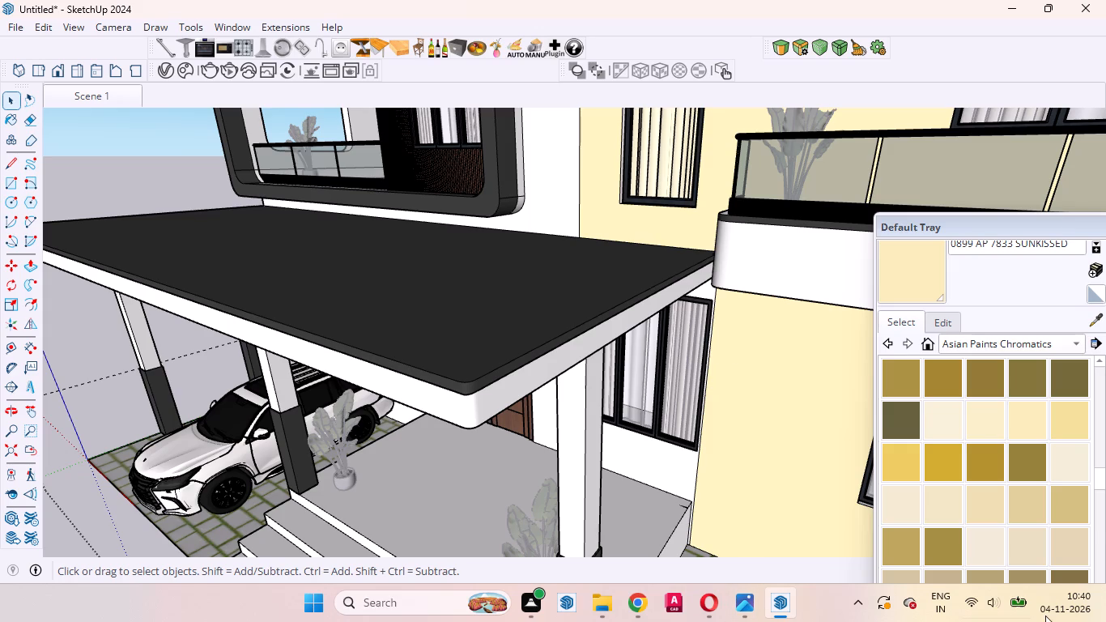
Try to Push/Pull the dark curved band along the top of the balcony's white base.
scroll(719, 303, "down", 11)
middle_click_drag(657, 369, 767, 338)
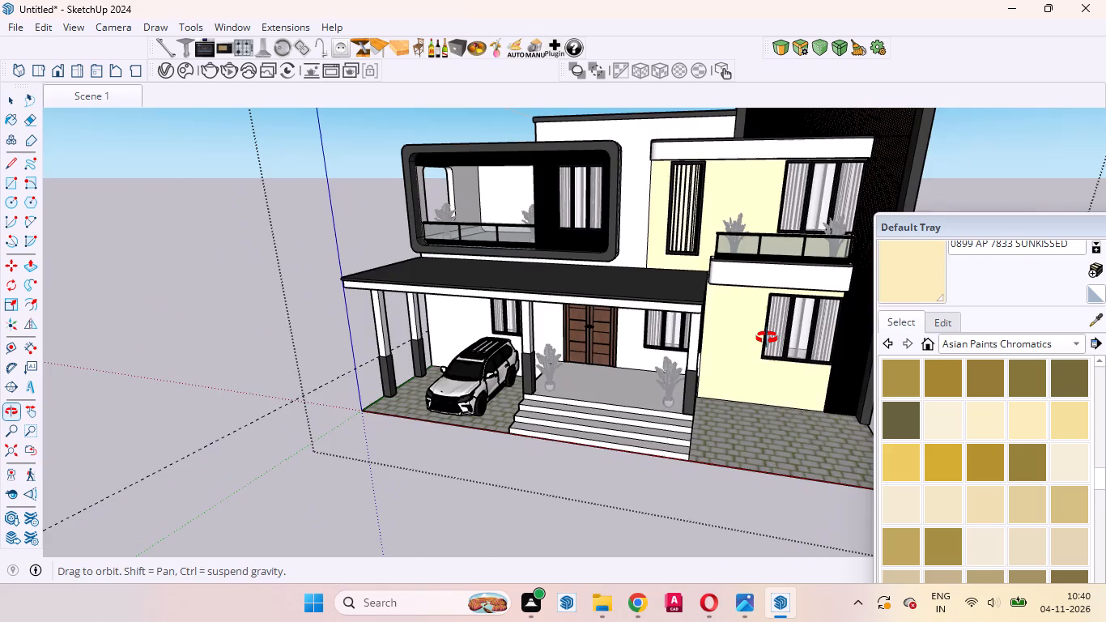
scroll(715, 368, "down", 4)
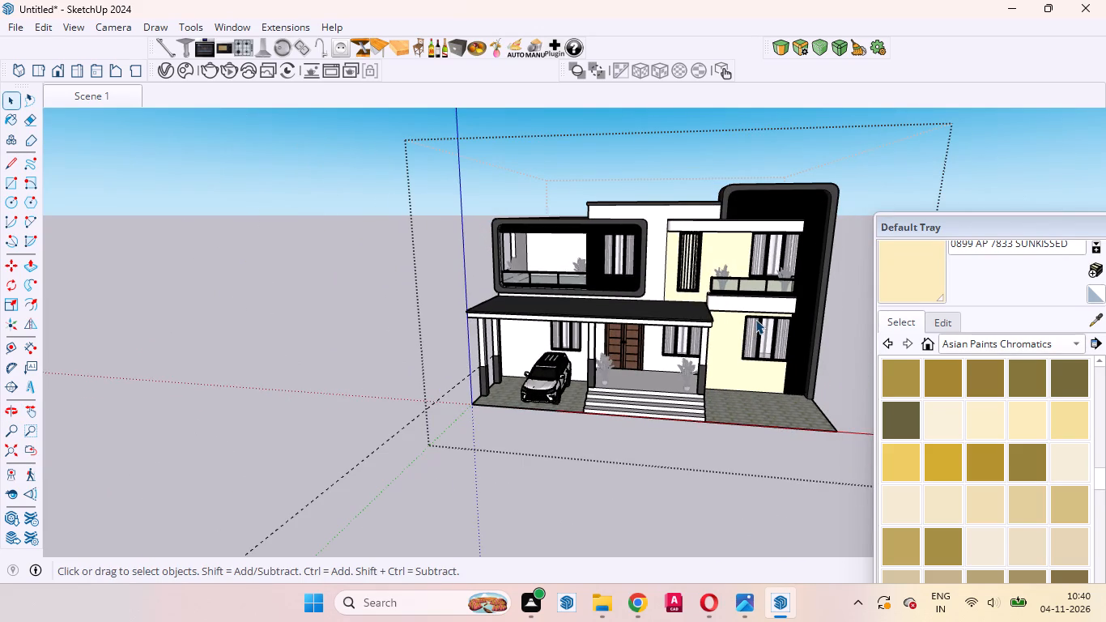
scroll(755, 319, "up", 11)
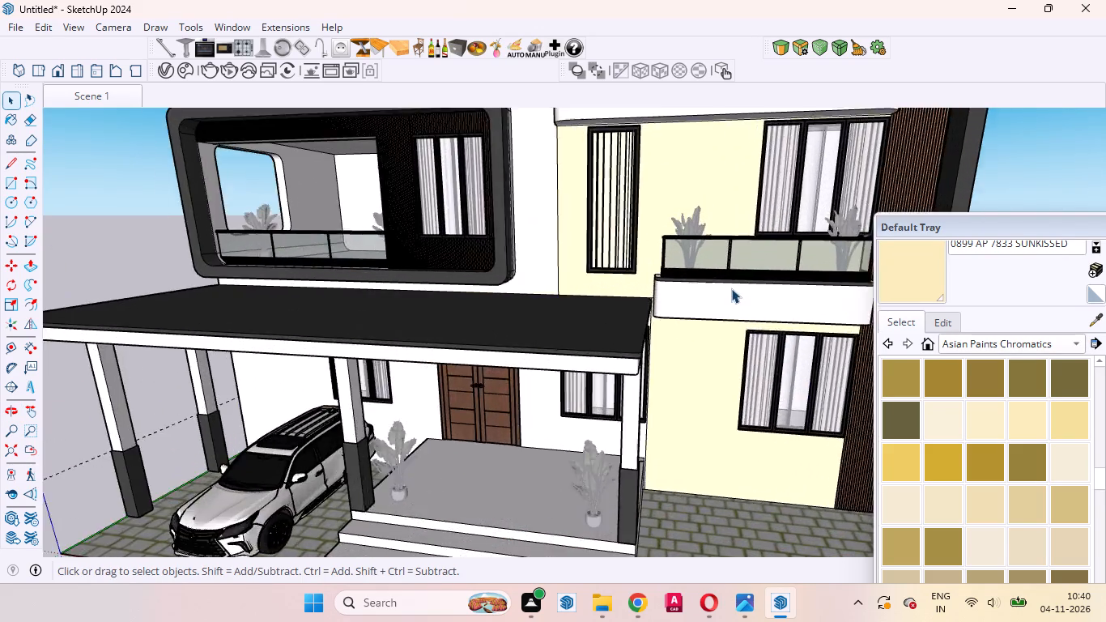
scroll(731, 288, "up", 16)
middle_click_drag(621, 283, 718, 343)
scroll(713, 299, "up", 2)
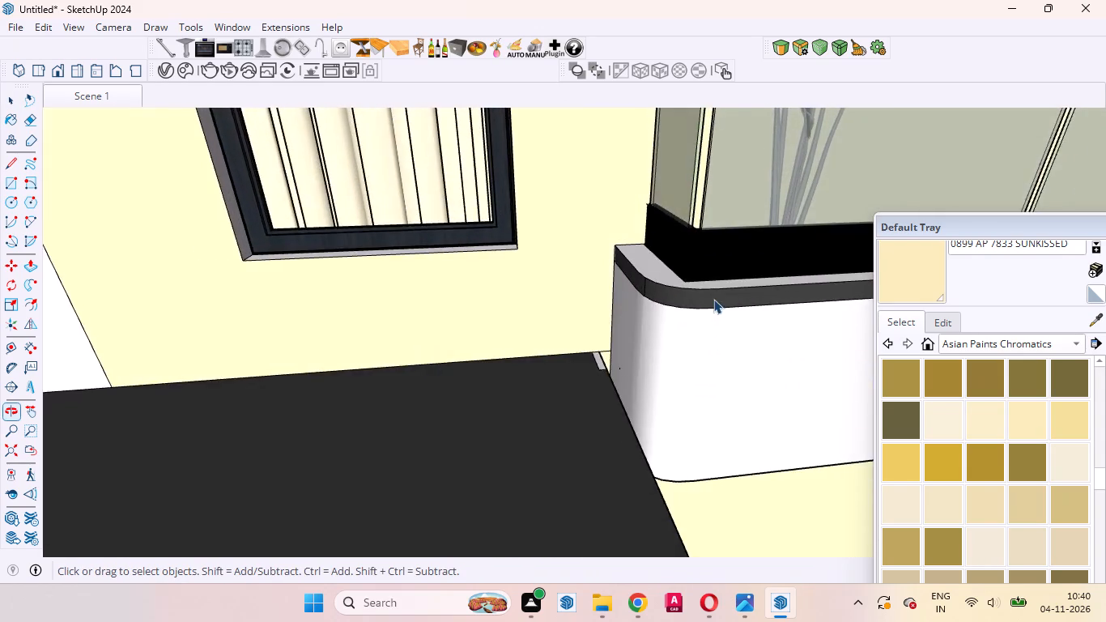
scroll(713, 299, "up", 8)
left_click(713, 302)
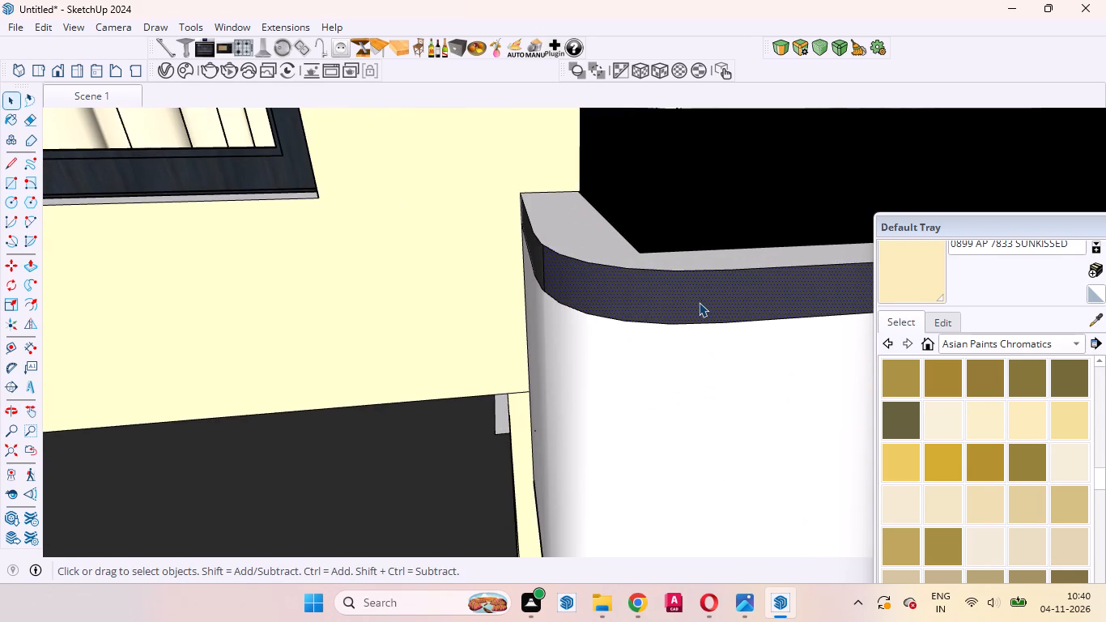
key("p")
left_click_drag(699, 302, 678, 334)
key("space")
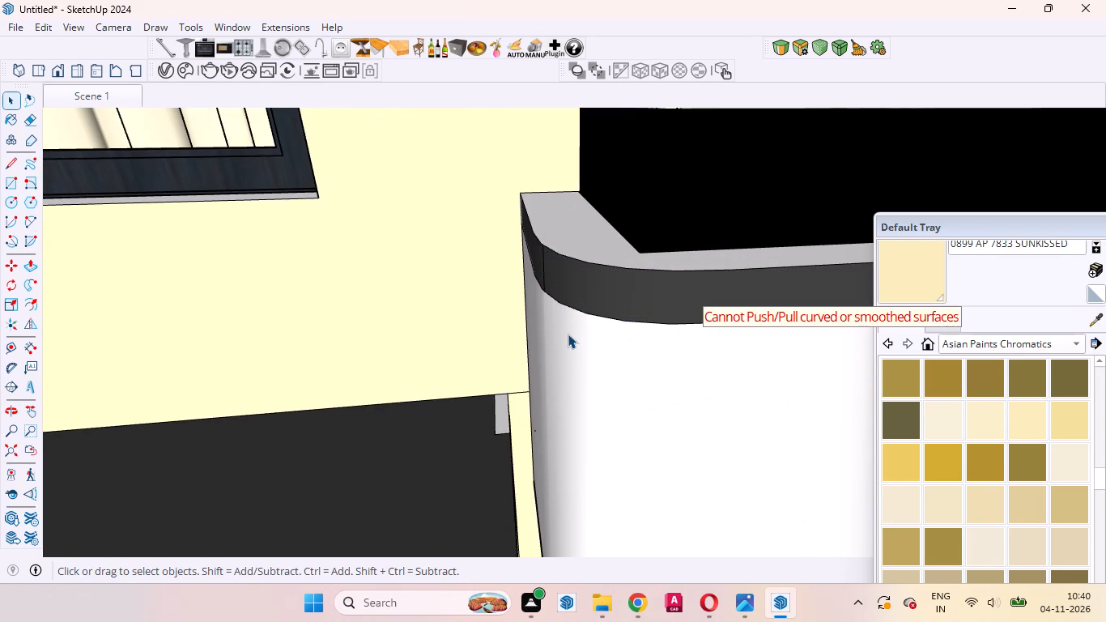
Sample Color M07 from the porch roof, paint the grey side and top faces at its corner beside the balcony, and restore the Scene 1 view.
scroll(567, 335, "down", 16)
scroll(547, 258, "down", 6)
scroll(538, 274, "up", 9)
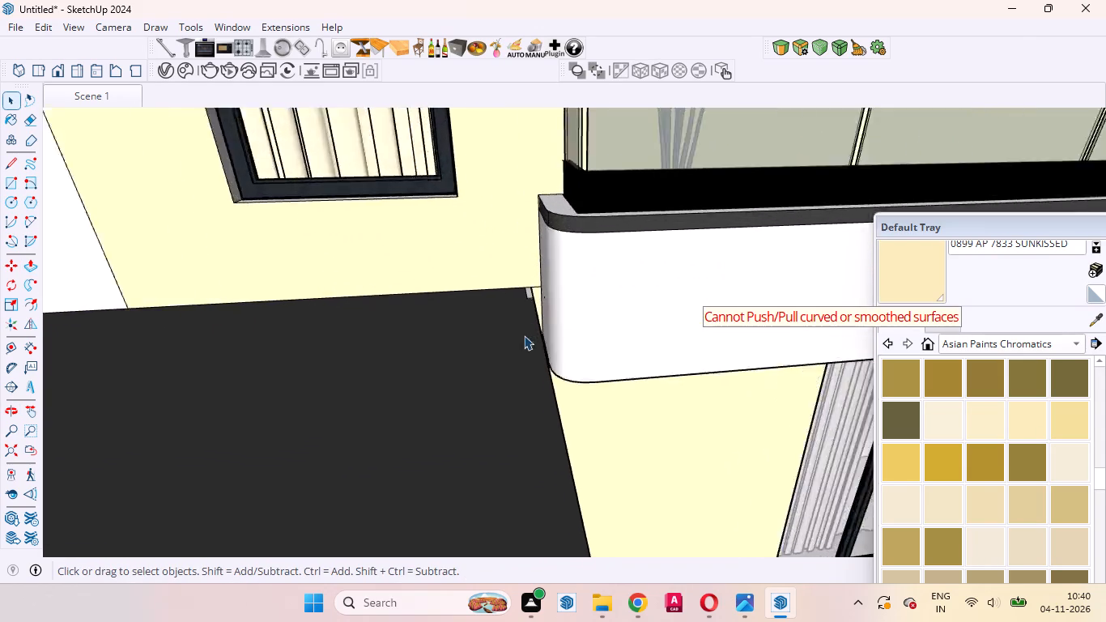
scroll(524, 335, "up", 20)
scroll(524, 335, "up", 6)
middle_click_drag(540, 271, 404, 197)
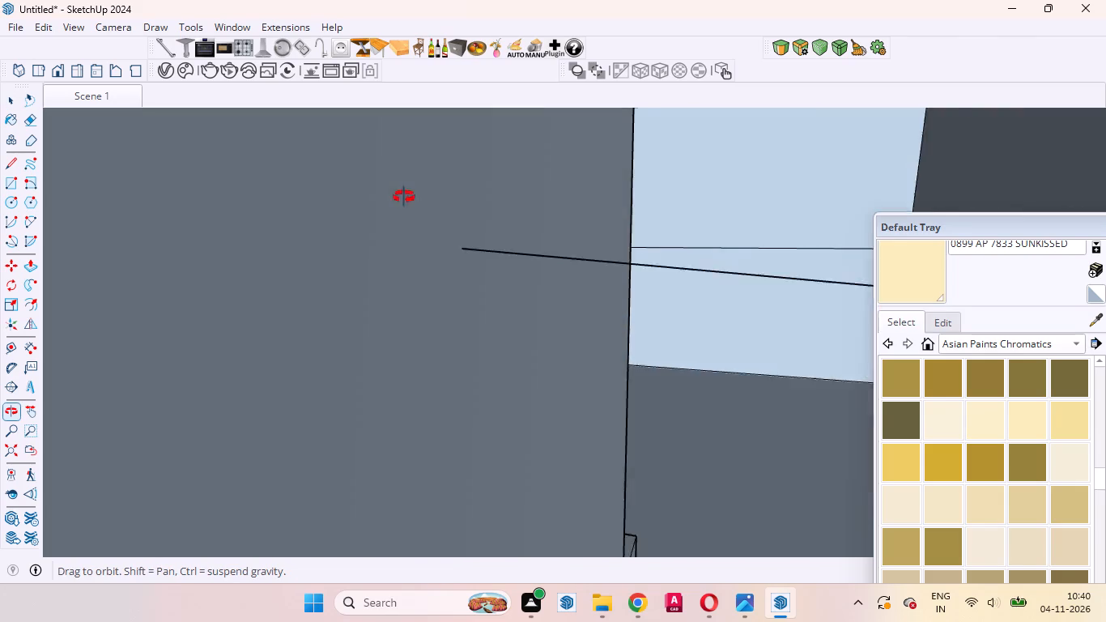
middle_click_drag(404, 197, 483, 211)
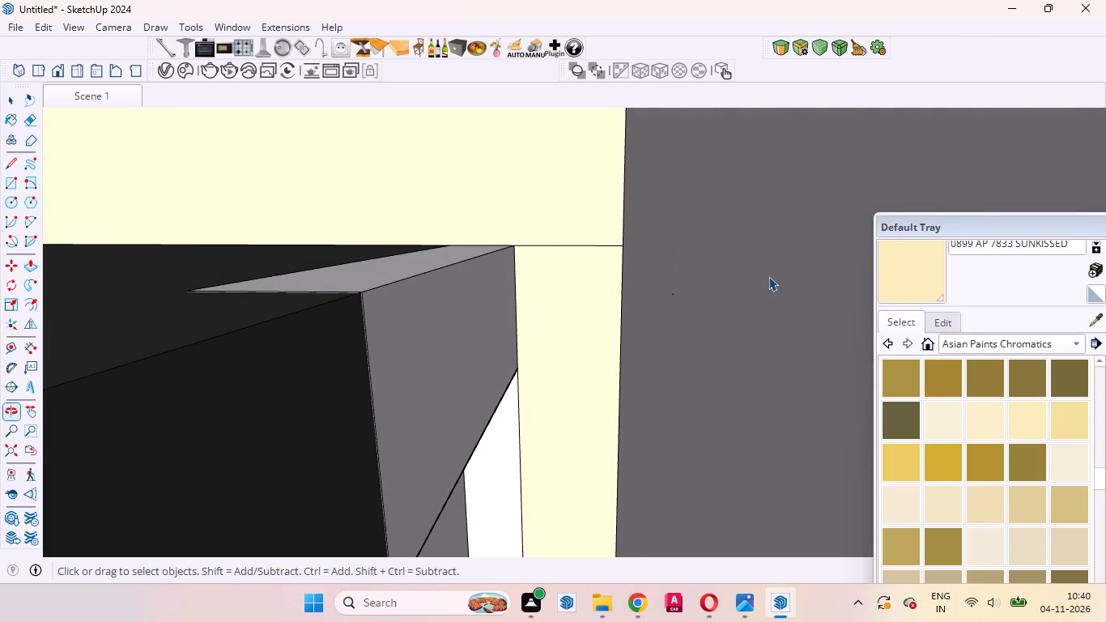
left_click(1091, 326)
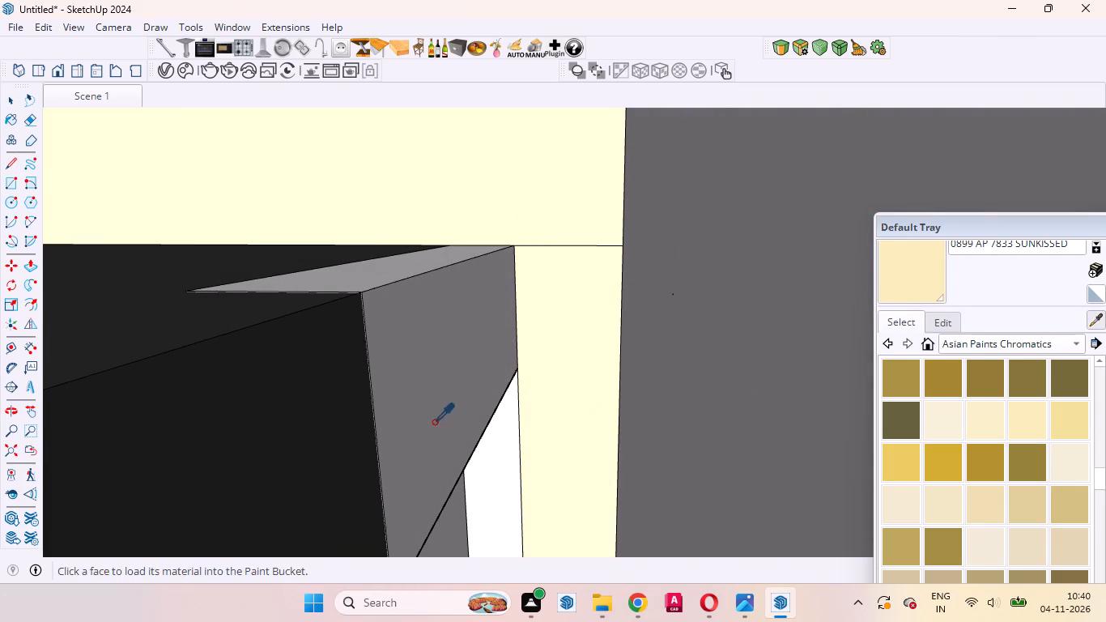
left_click(307, 426)
left_click(423, 343)
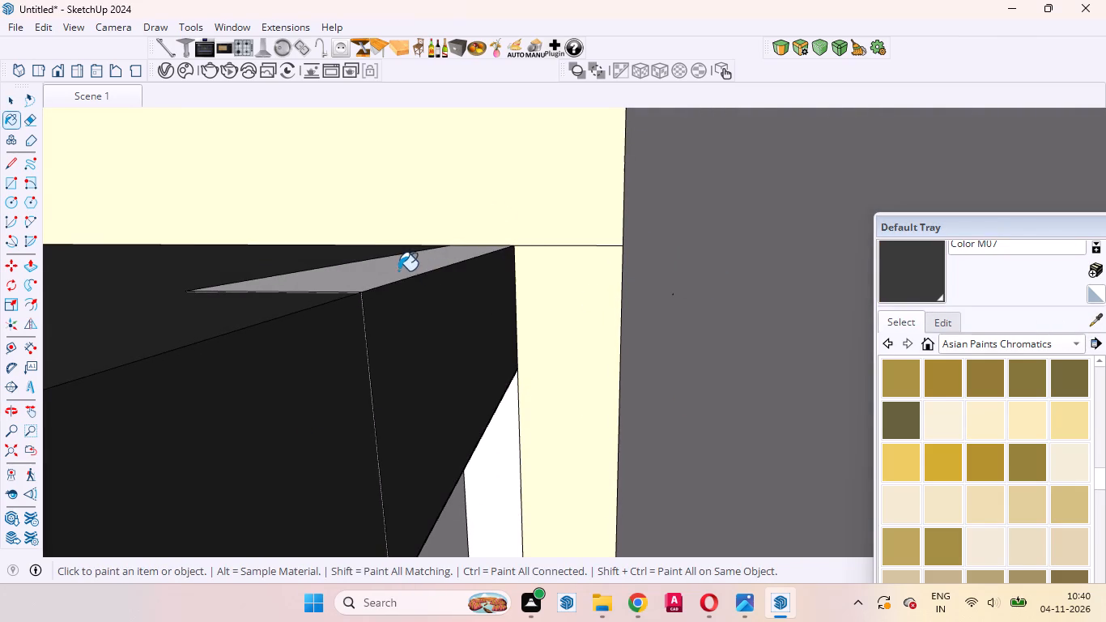
left_click(398, 271)
scroll(449, 285, "down", 7)
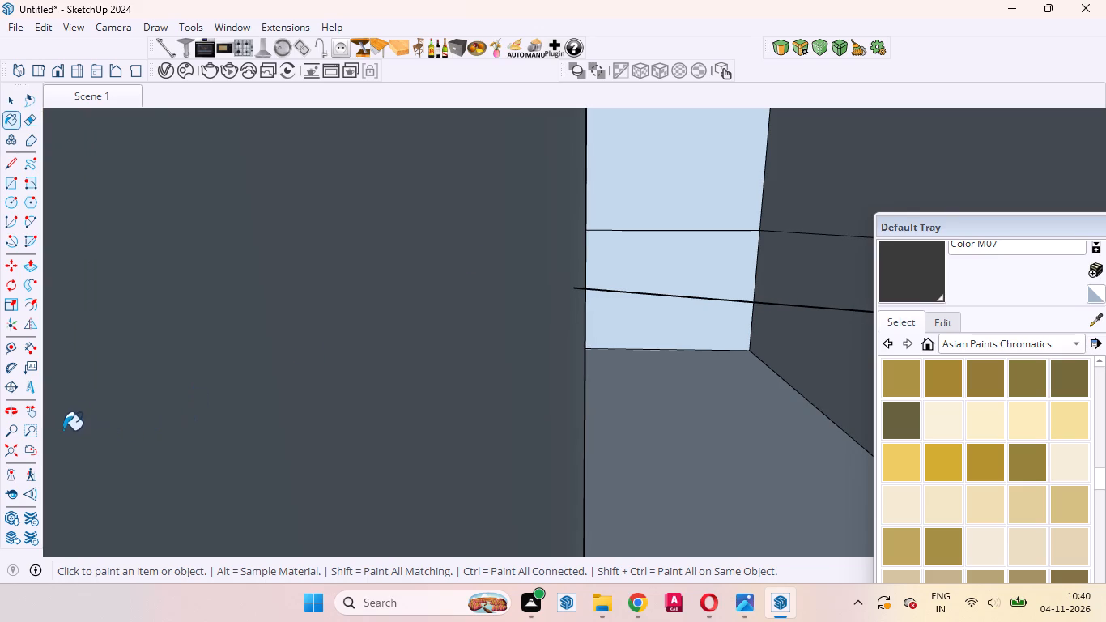
left_click(33, 448)
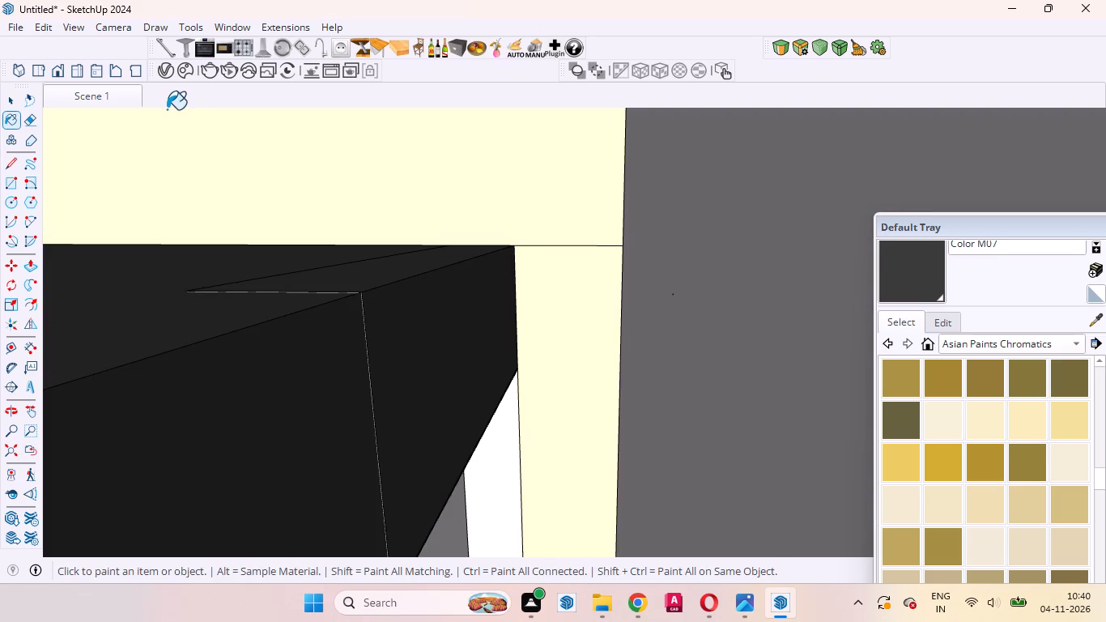
left_click(111, 90)
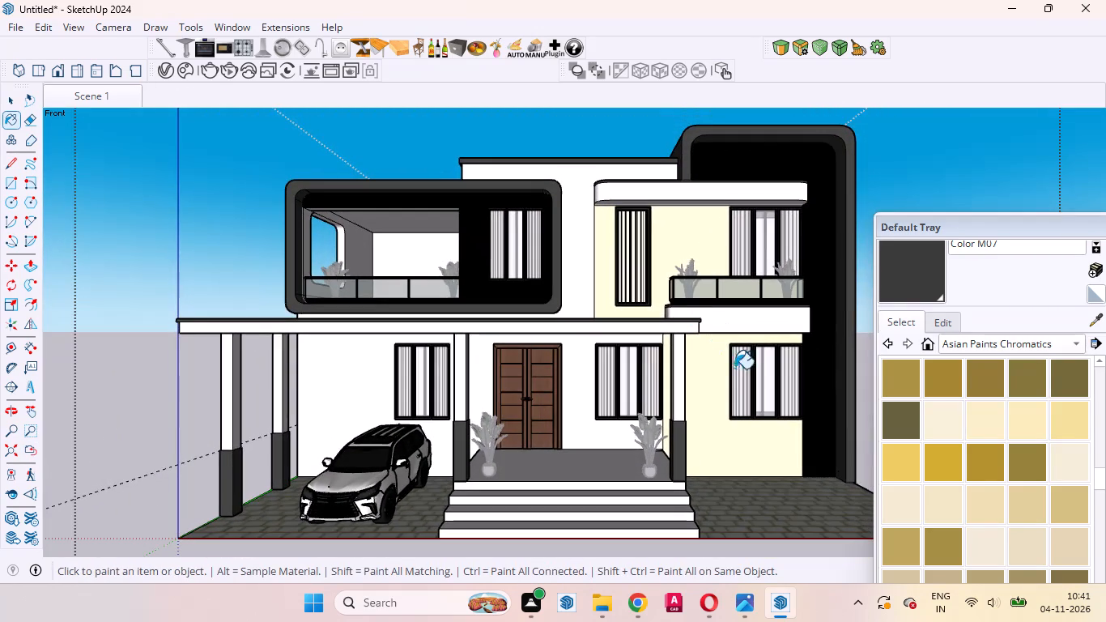
Paint the grey underside face at the porch roof's balcony-side corner with Color M07.
middle_click_drag(730, 369, 528, 392)
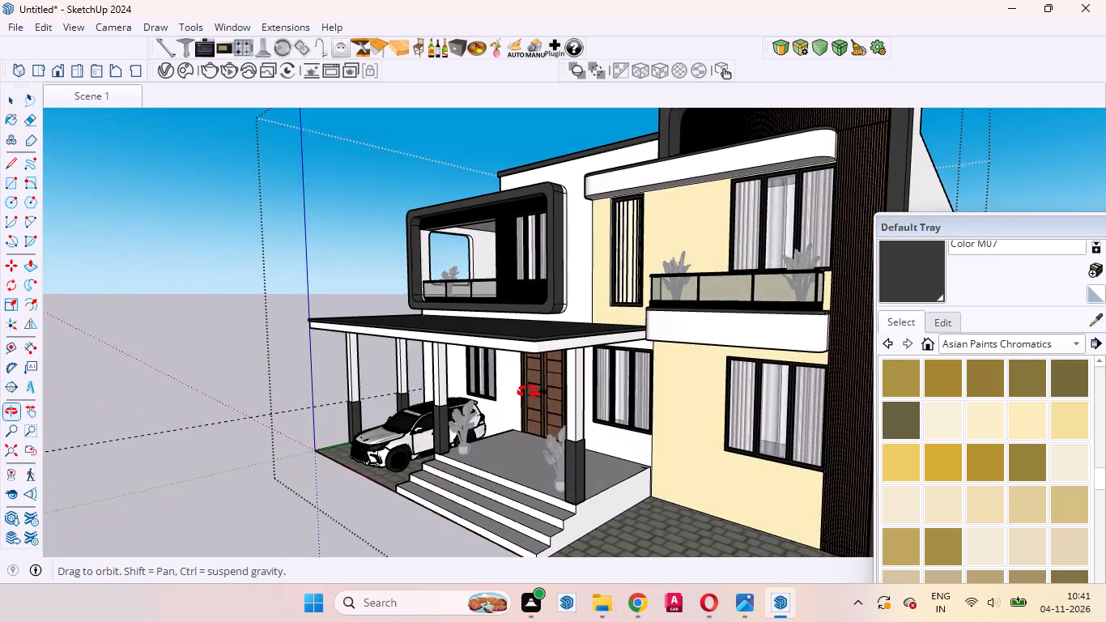
middle_click_drag(528, 392, 547, 394)
scroll(610, 342, "up", 20)
scroll(610, 342, "up", 8)
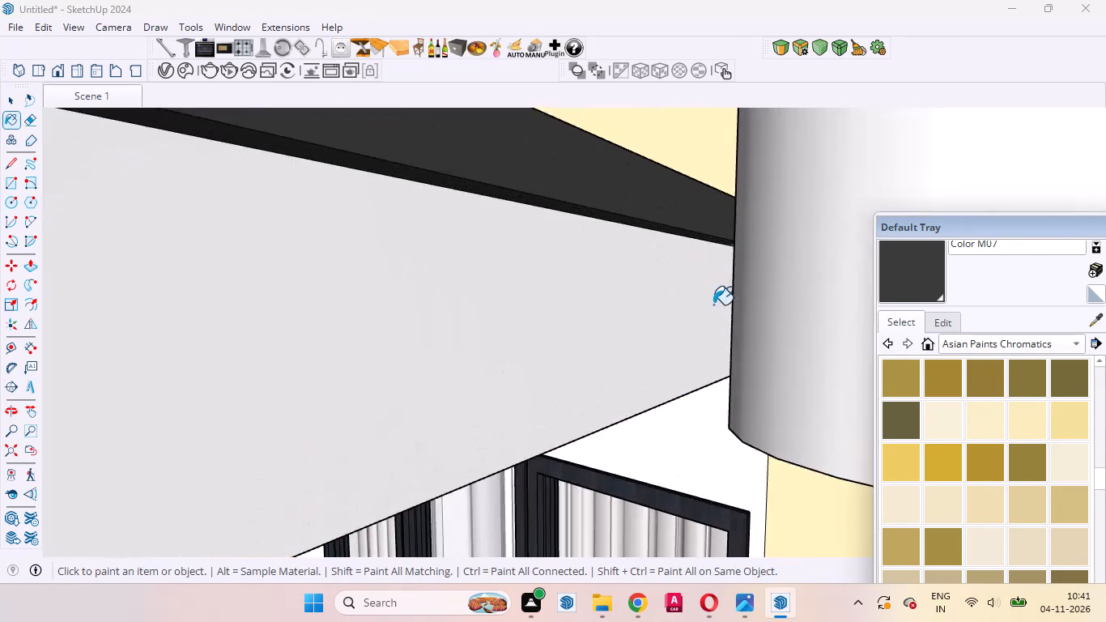
scroll(713, 305, "up", 3)
middle_click_drag(716, 309, 741, 310)
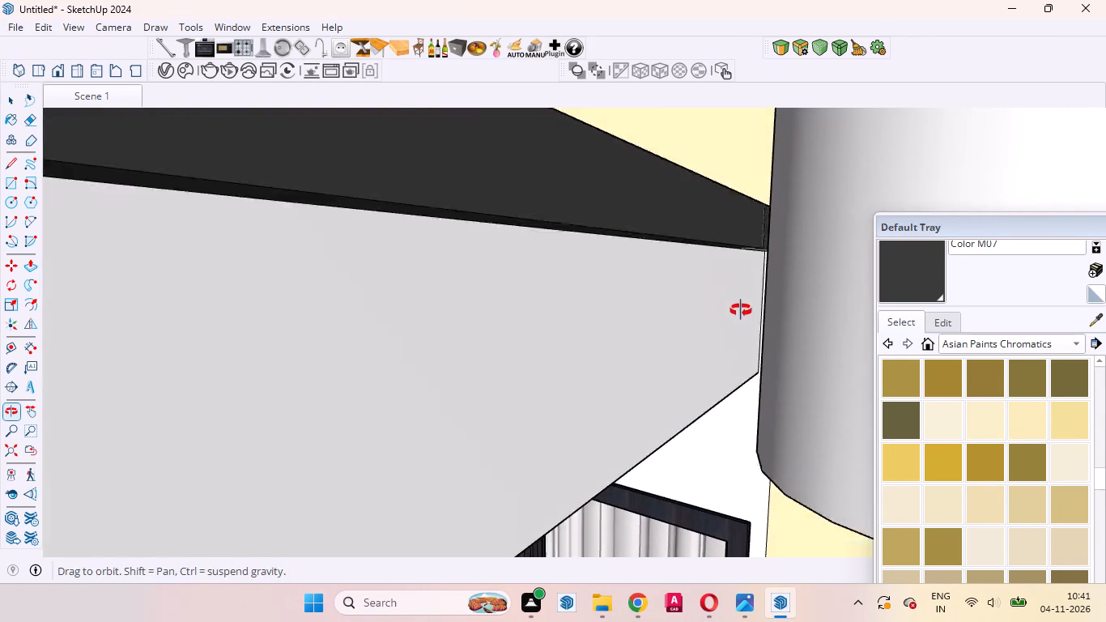
middle_click_drag(741, 310, 764, 270)
scroll(764, 248, "up", 10)
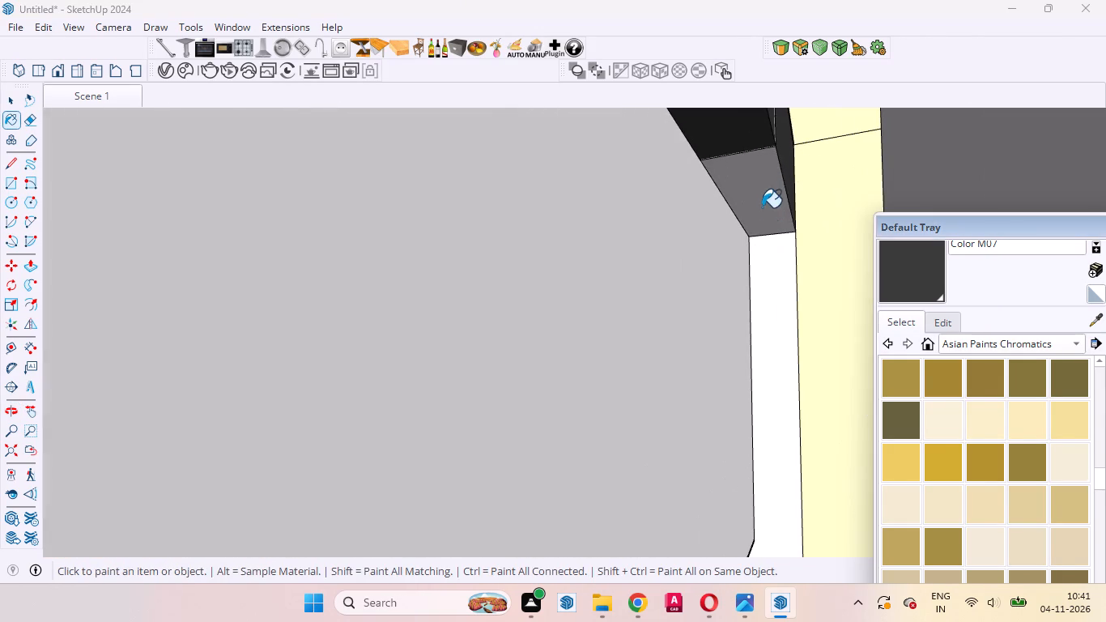
left_click(760, 198)
scroll(725, 270, "down", 4)
scroll(718, 283, "up", 1)
scroll(716, 285, "down", 20)
scroll(716, 285, "down", 1)
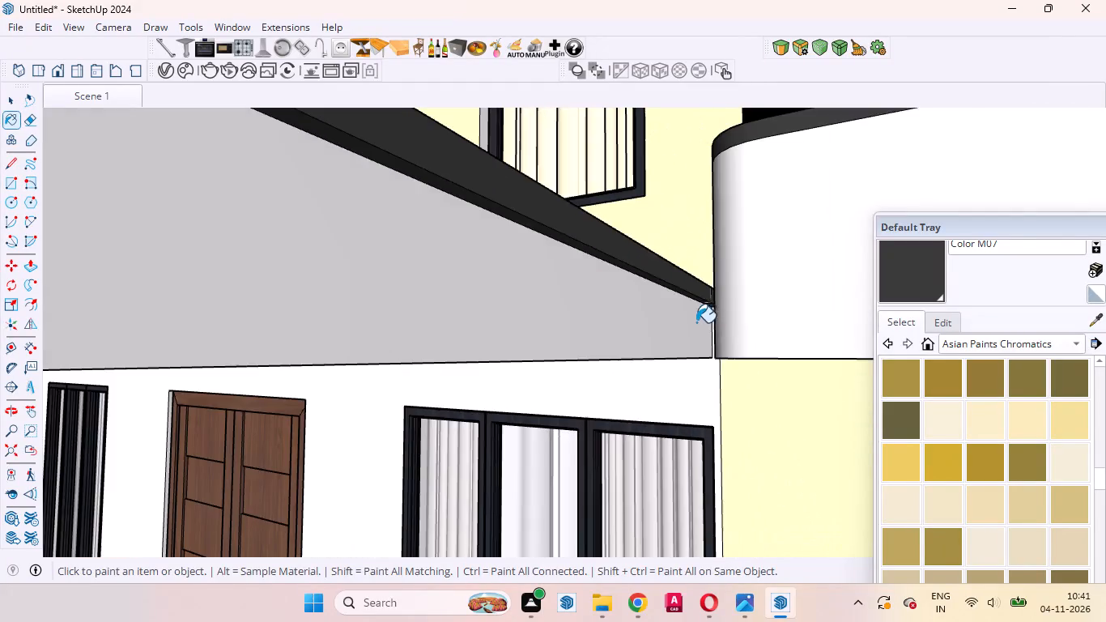
middle_click_drag(696, 327, 717, 392)
key("space")
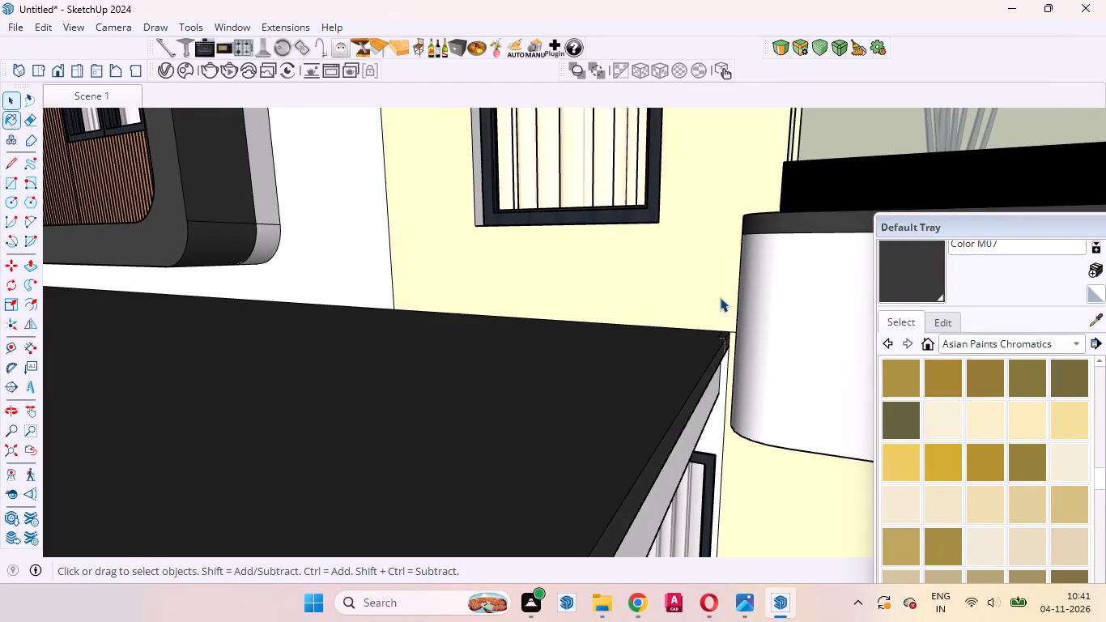
Examine the facade from several angles, covering the upper-floor window frame, the rear parapet and the porch entrance.
scroll(720, 297, "down", 20)
scroll(720, 297, "down", 8)
middle_click_drag(745, 391, 819, 403)
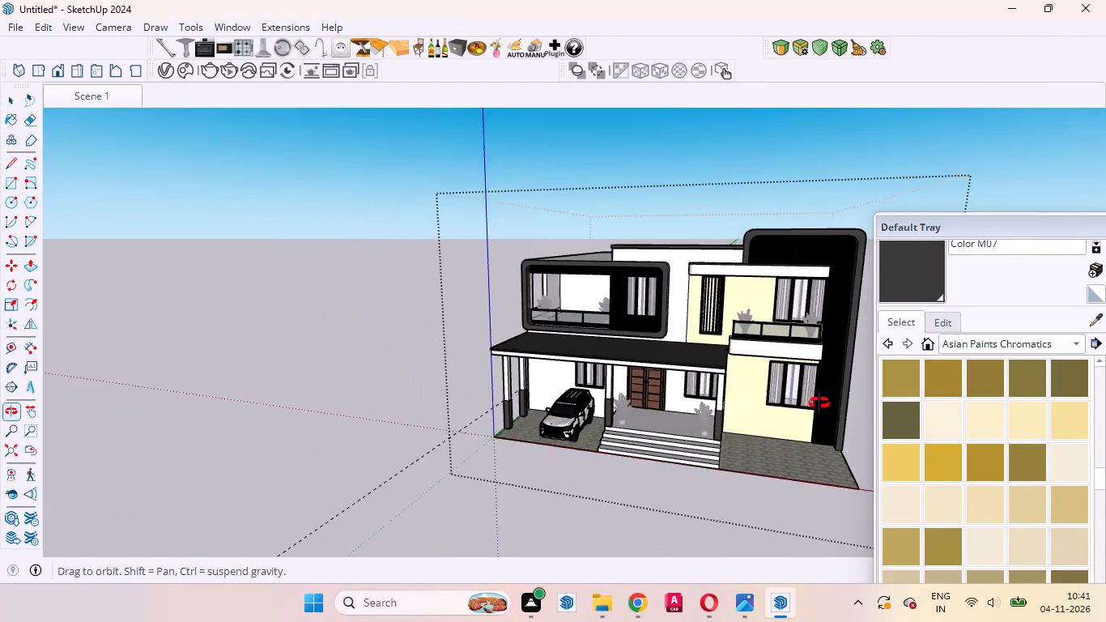
middle_click_drag(819, 403, 826, 405)
scroll(648, 277, "up", 20)
scroll(648, 277, "up", 2)
middle_click_drag(741, 361, 761, 371)
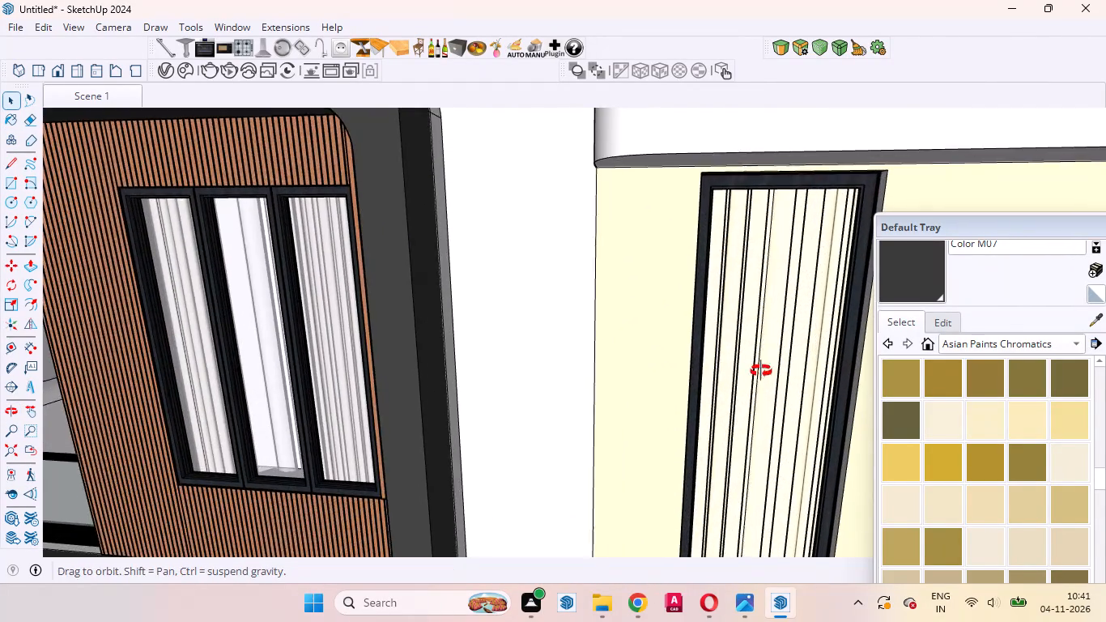
middle_click_drag(761, 371, 806, 390)
scroll(789, 373, "up", 1)
scroll(788, 373, "down", 9)
scroll(466, 265, "up", 1)
middle_click_drag(500, 290, 840, 368)
scroll(617, 289, "up", 11)
middle_click_drag(782, 273, 533, 148)
scroll(782, 273, "up", 1)
scroll(534, 190, "down", 4)
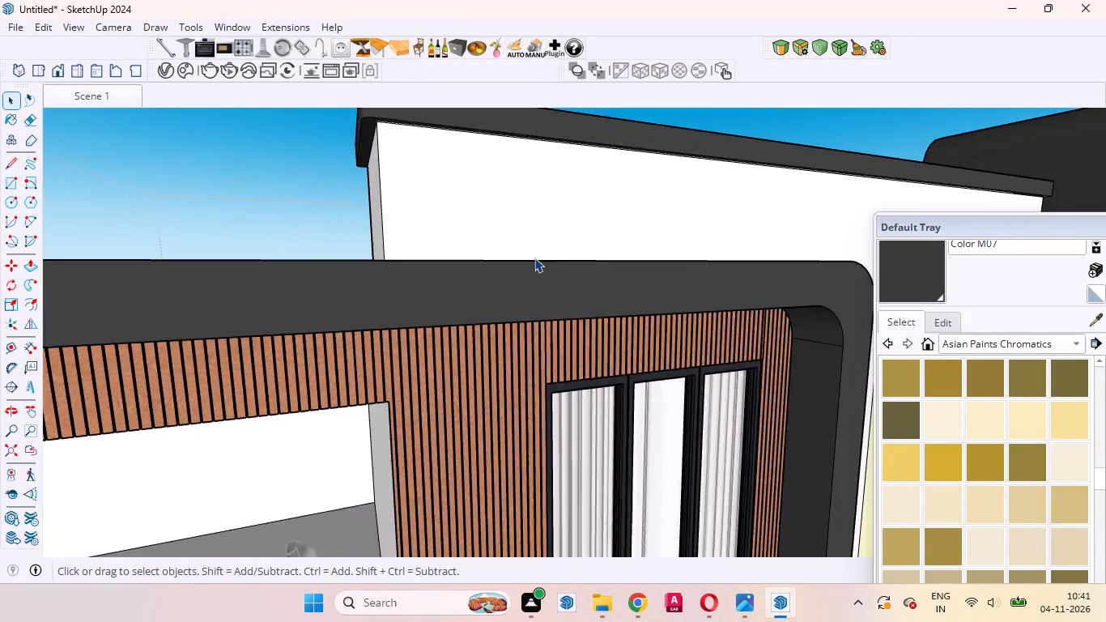
scroll(534, 258, "down", 19)
scroll(541, 271, "up", 1)
scroll(541, 271, "down", 8)
middle_click_drag(743, 317, 624, 267)
scroll(737, 327, "up", 5)
scroll(739, 343, "down", 5)
middle_click_drag(668, 484, 708, 417)
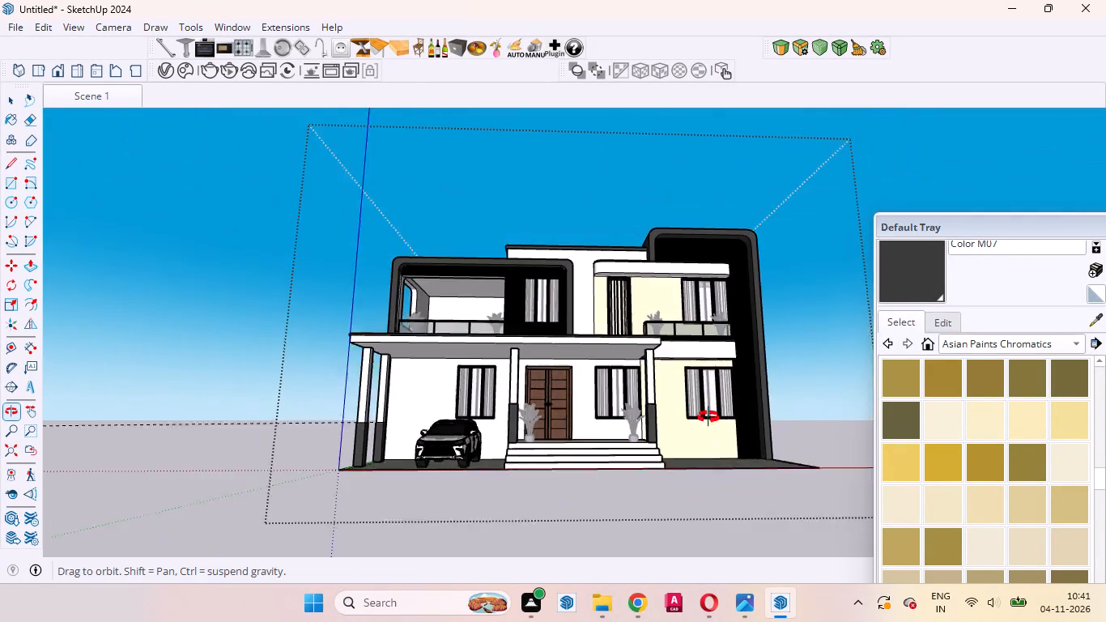
middle_click_drag(708, 417, 720, 560)
scroll(718, 556, "up", 12)
middle_click(518, 454)
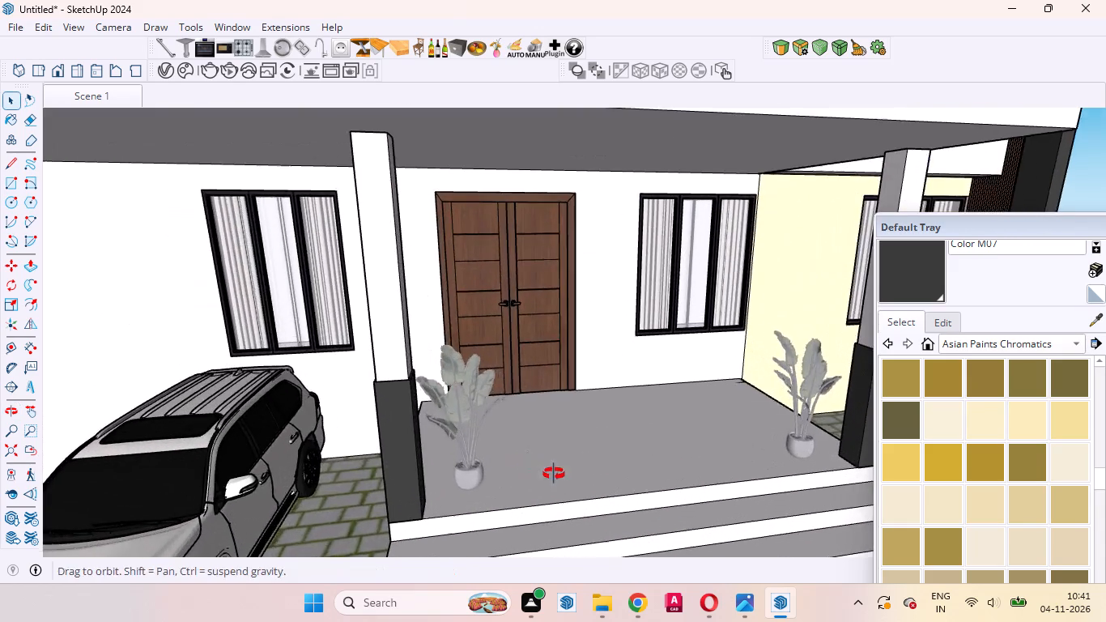
scroll(504, 439, "up", 1)
scroll(405, 372, "down", 15)
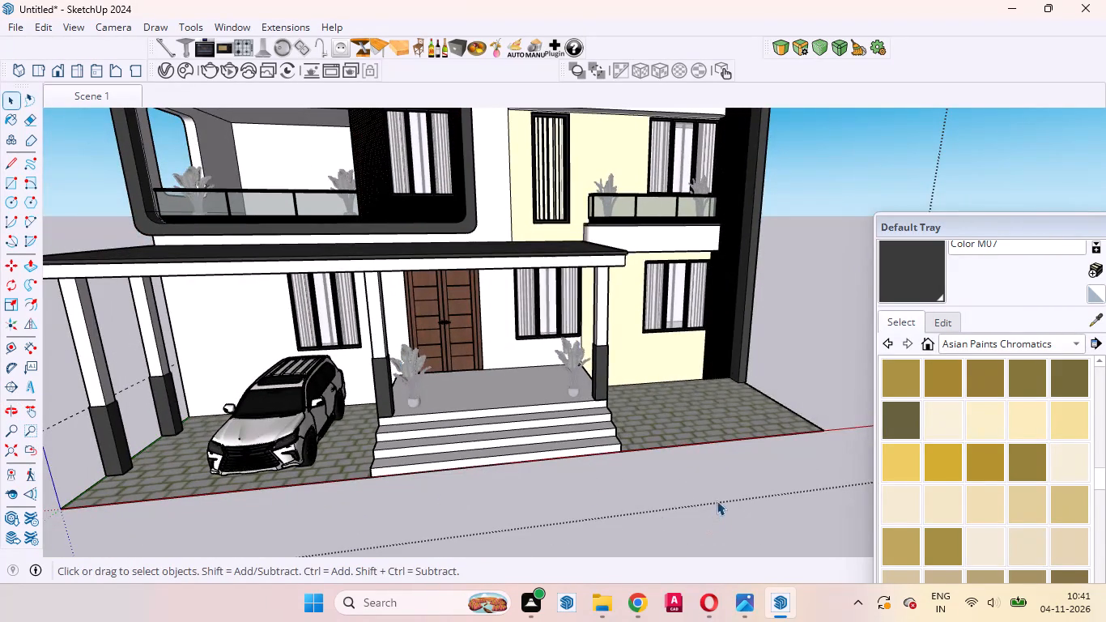
Close the facade group that is open for editing.
left_click(716, 501)
double_click(680, 472)
left_click(678, 482)
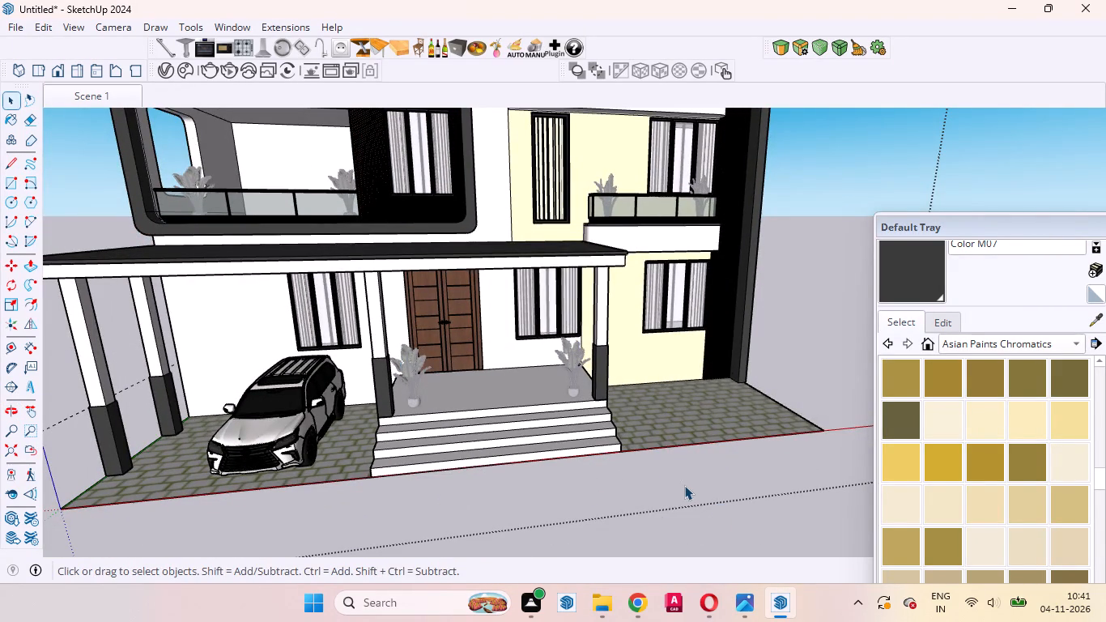
left_click(684, 479)
left_click(644, 495)
scroll(573, 424, "down", 4)
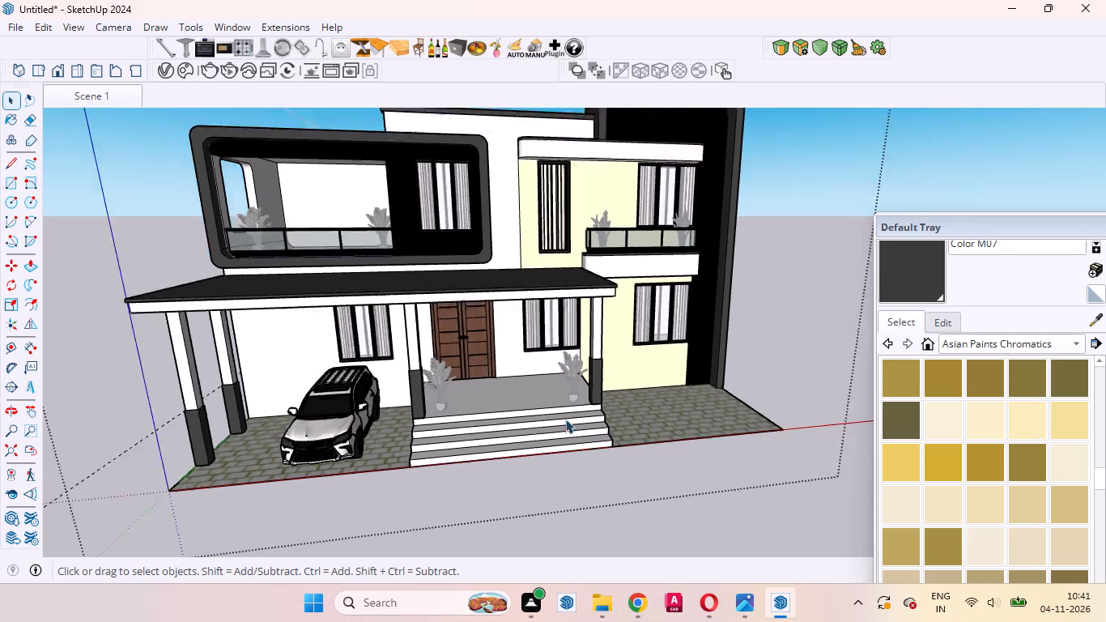
scroll(565, 419, "down", 9)
double_click(754, 391)
Examine the porch entrance floor, its front steps and the overall facade.
scroll(523, 395, "up", 7)
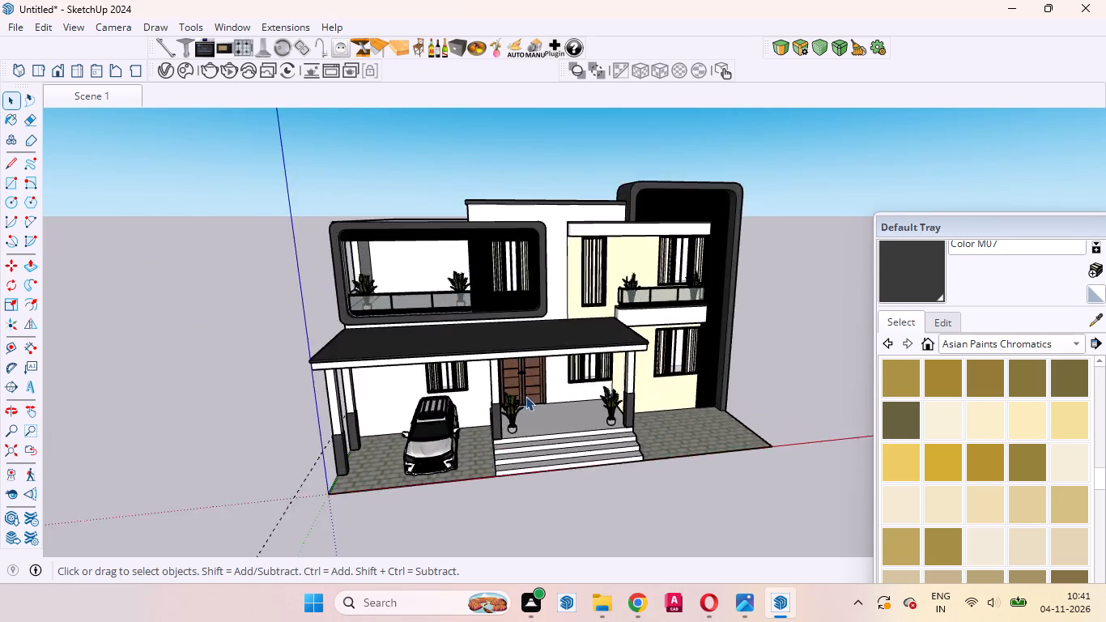
scroll(525, 396, "up", 3)
middle_click_drag(579, 423, 498, 435)
scroll(498, 435, "up", 6)
middle_click_drag(543, 458, 627, 505)
scroll(627, 504, "up", 1)
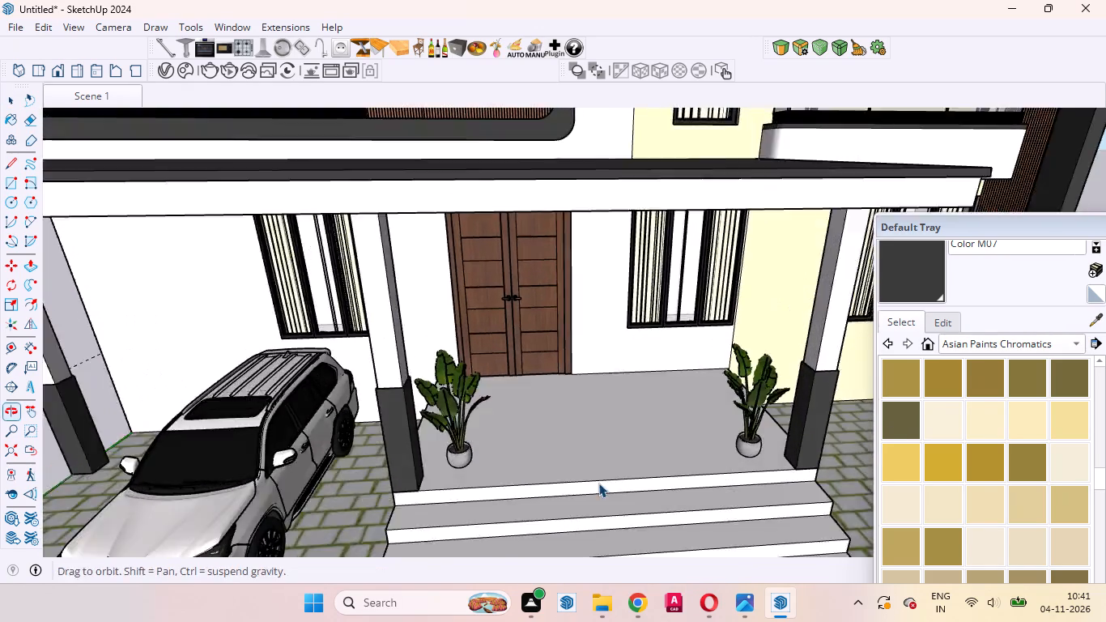
scroll(569, 451, "down", 9)
scroll(496, 406, "up", 2)
scroll(496, 406, "down", 3)
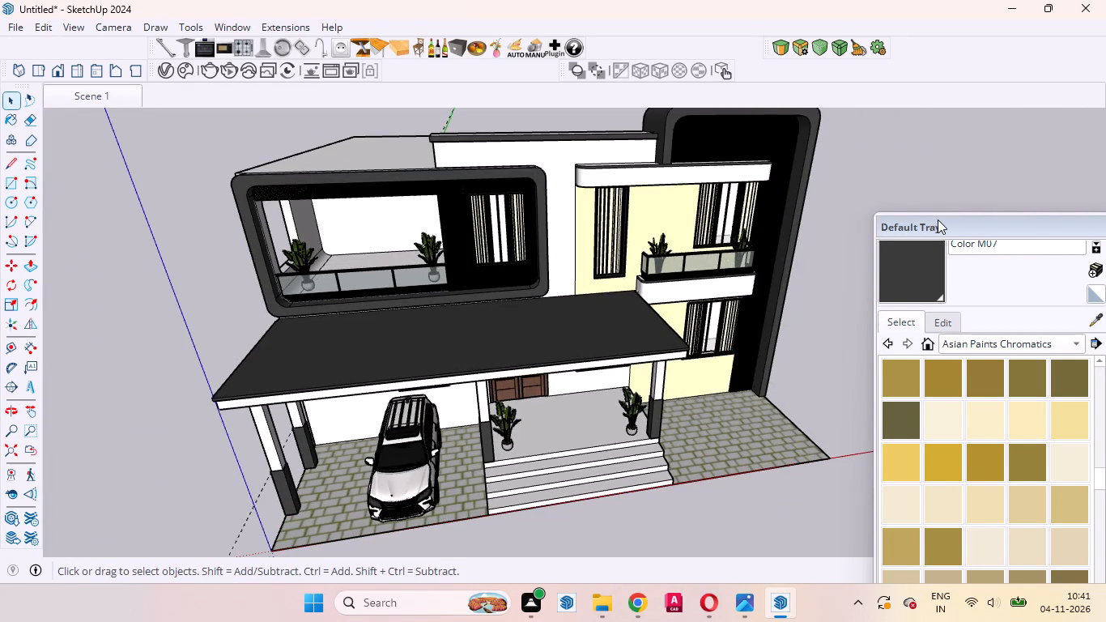
Create a new material textured with the white marble image 5943b18d2c54371cd8fdc3d12be475fa from the Downloads folder.
left_click_drag(938, 219, 804, 164)
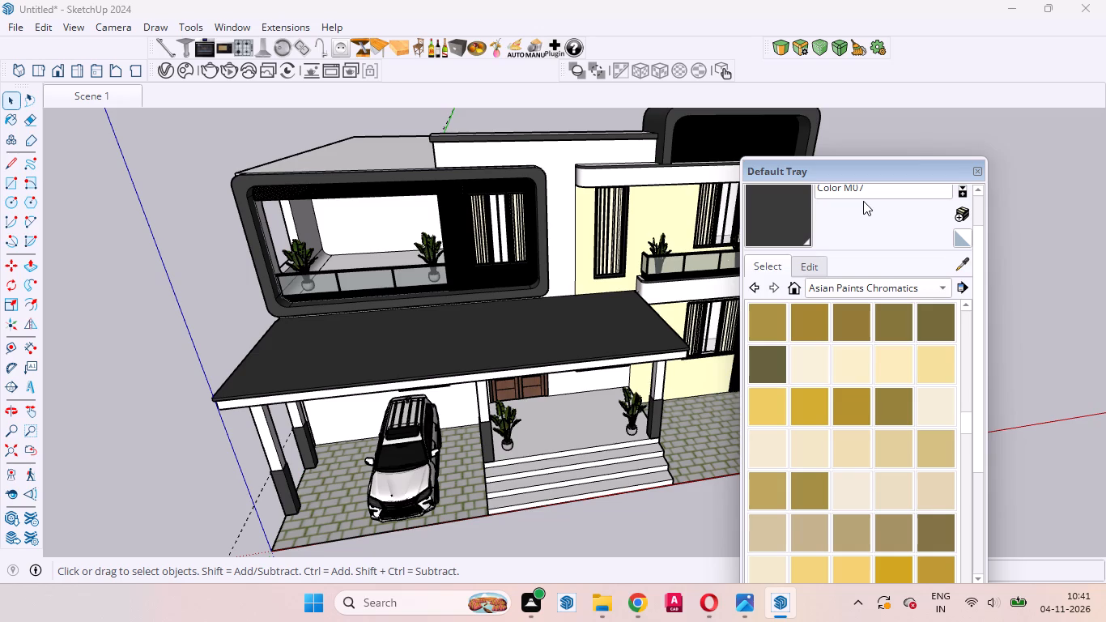
left_click(961, 210)
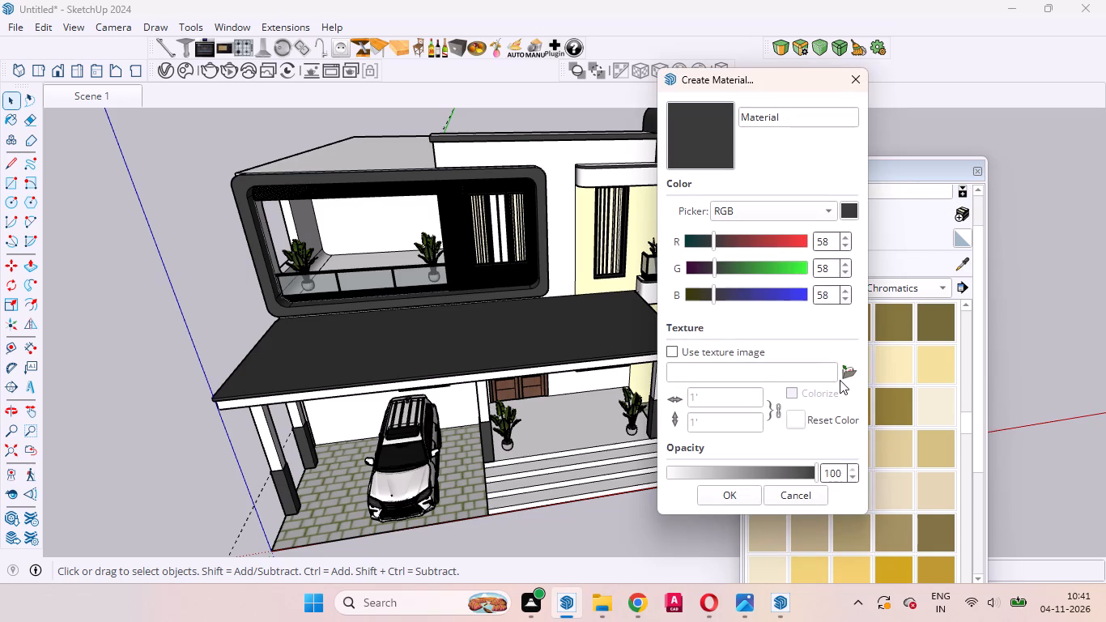
left_click(849, 376)
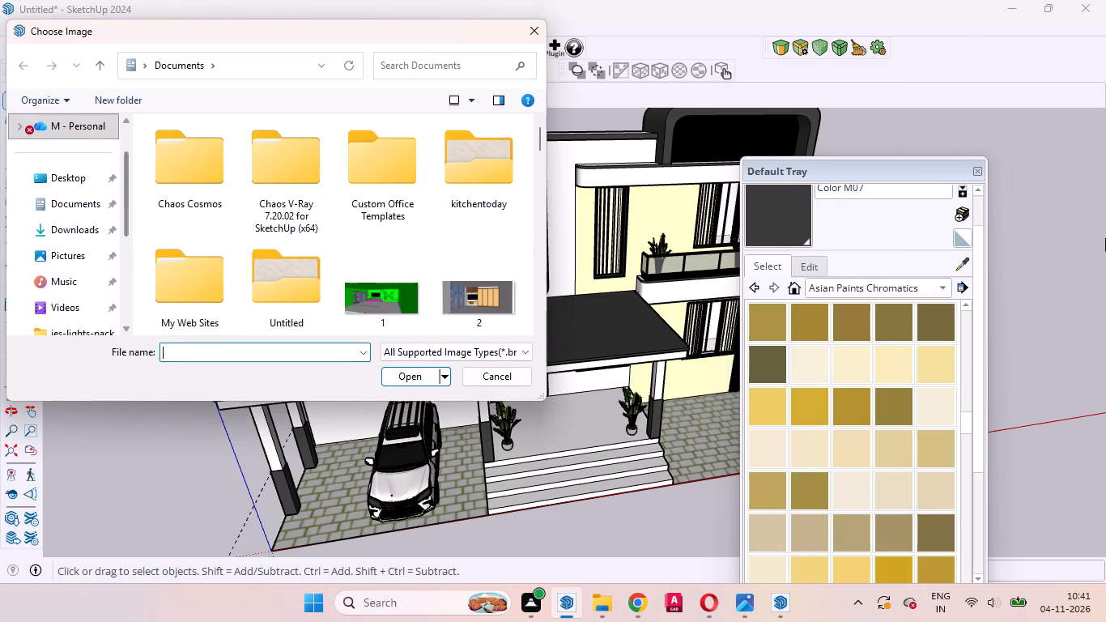
left_click(72, 225)
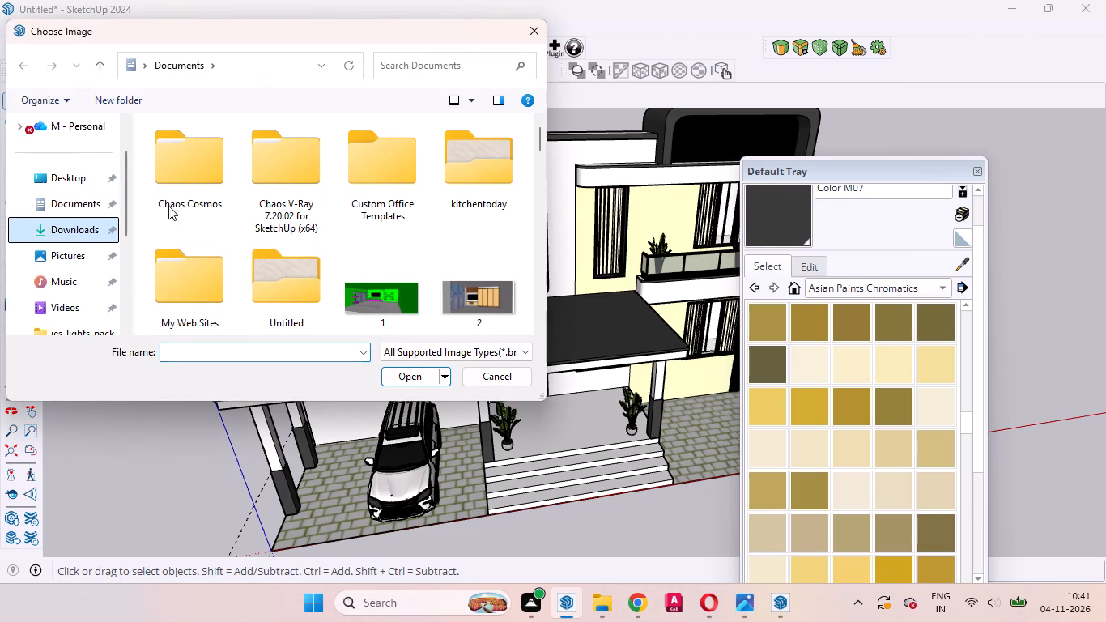
scroll(237, 195, "down", 4)
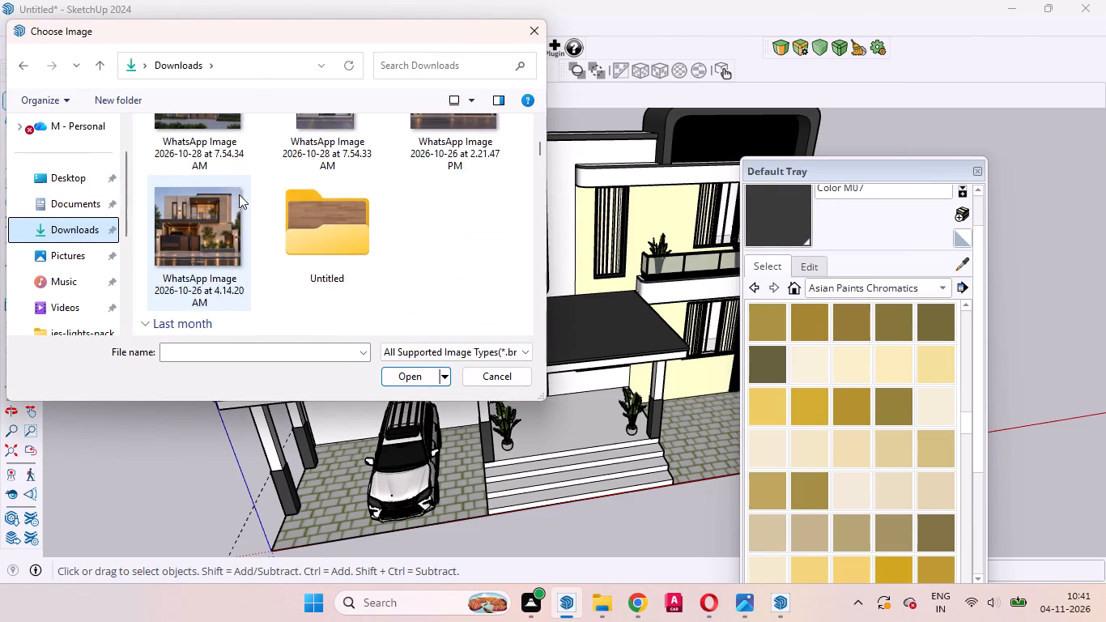
scroll(239, 194, "down", 6)
scroll(239, 194, "up", 2)
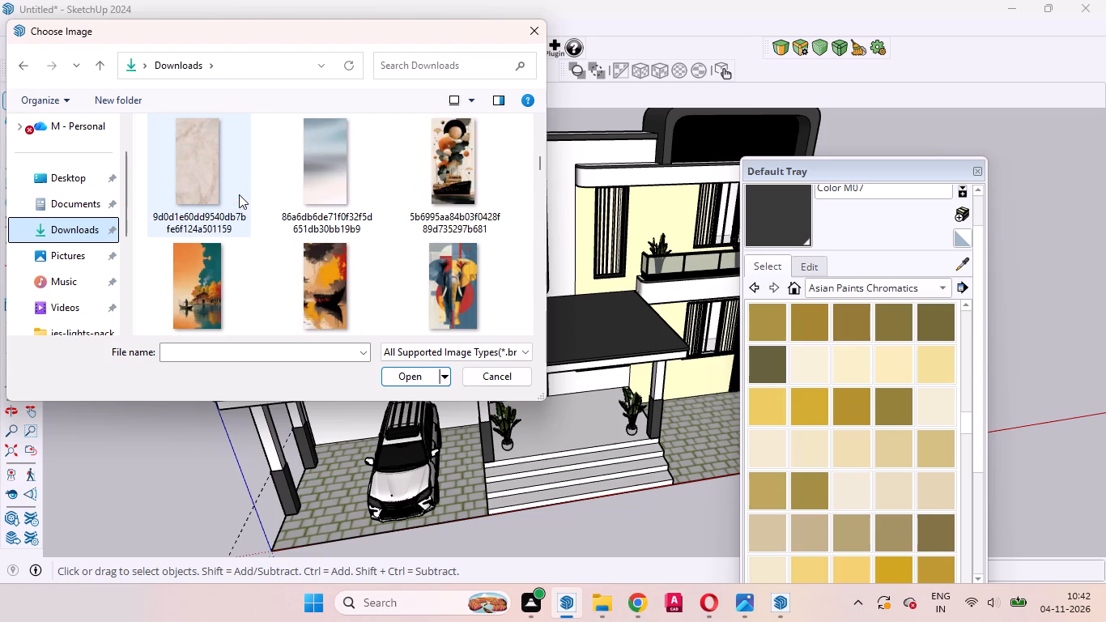
scroll(239, 194, "up", 2)
scroll(239, 194, "down", 7)
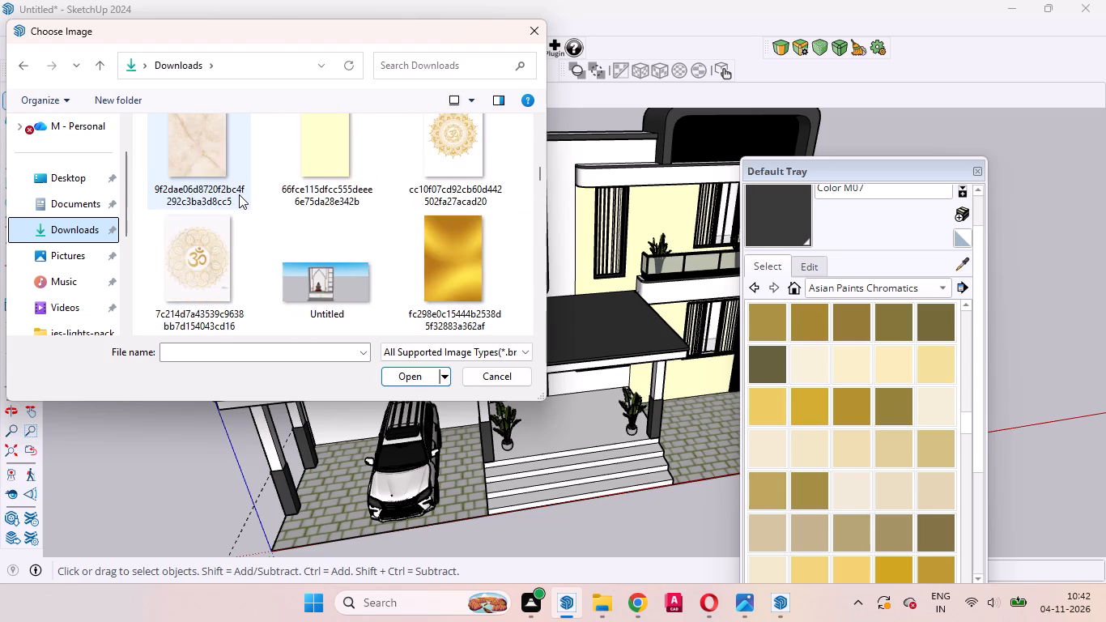
scroll(239, 194, "down", 2)
left_click(193, 212)
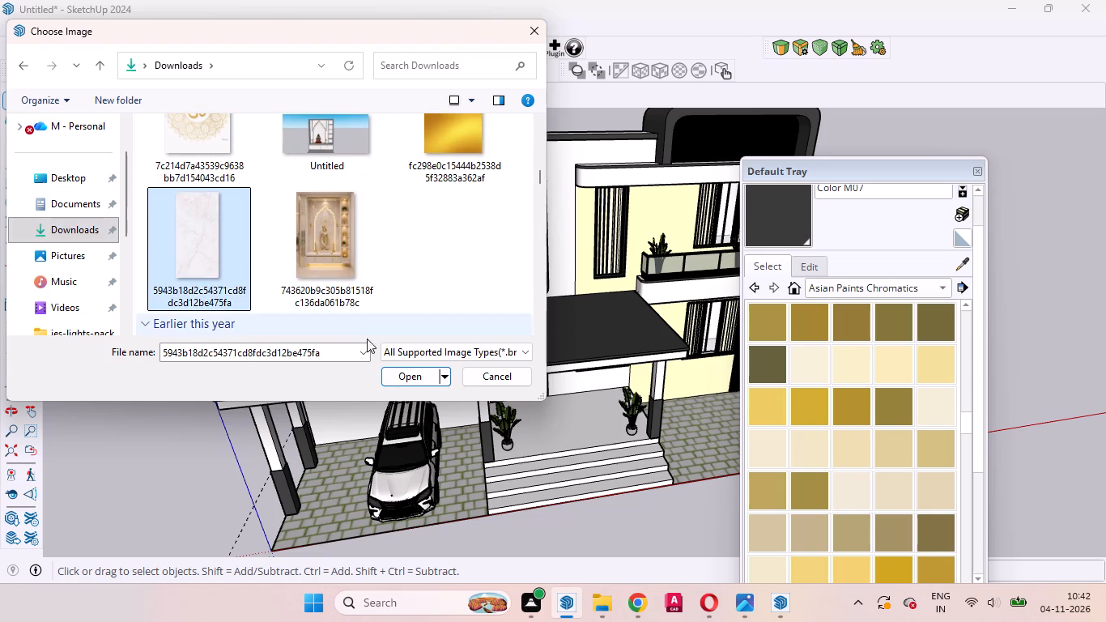
left_click(406, 370)
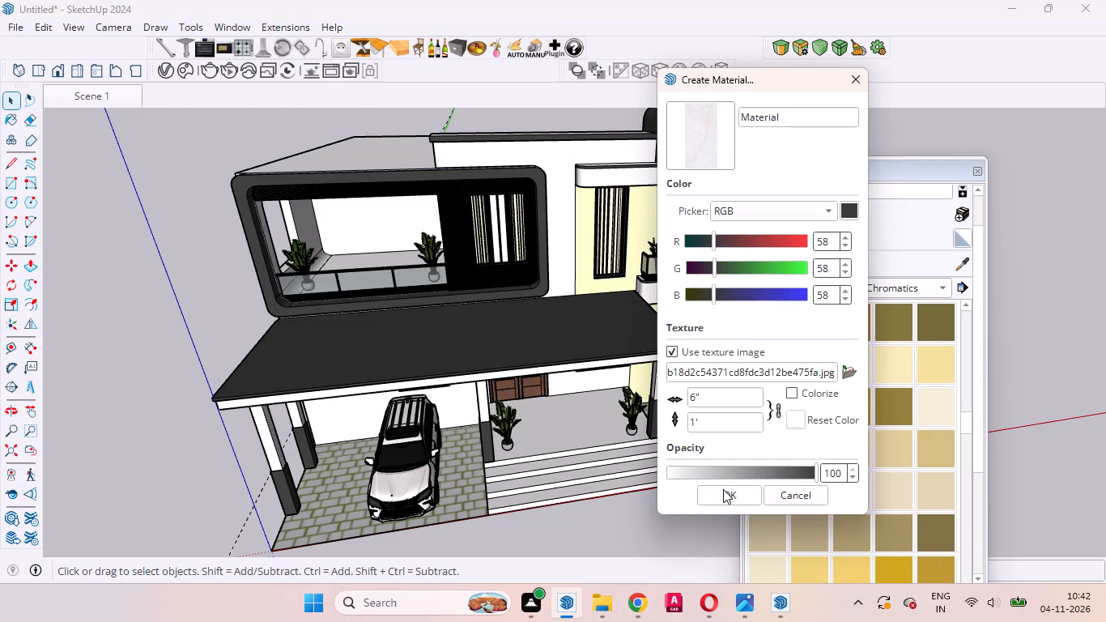
left_click(723, 489)
Open the house group for editing, select the grey porch floor face and paint it with the new marble material.
scroll(585, 431, "up", 9)
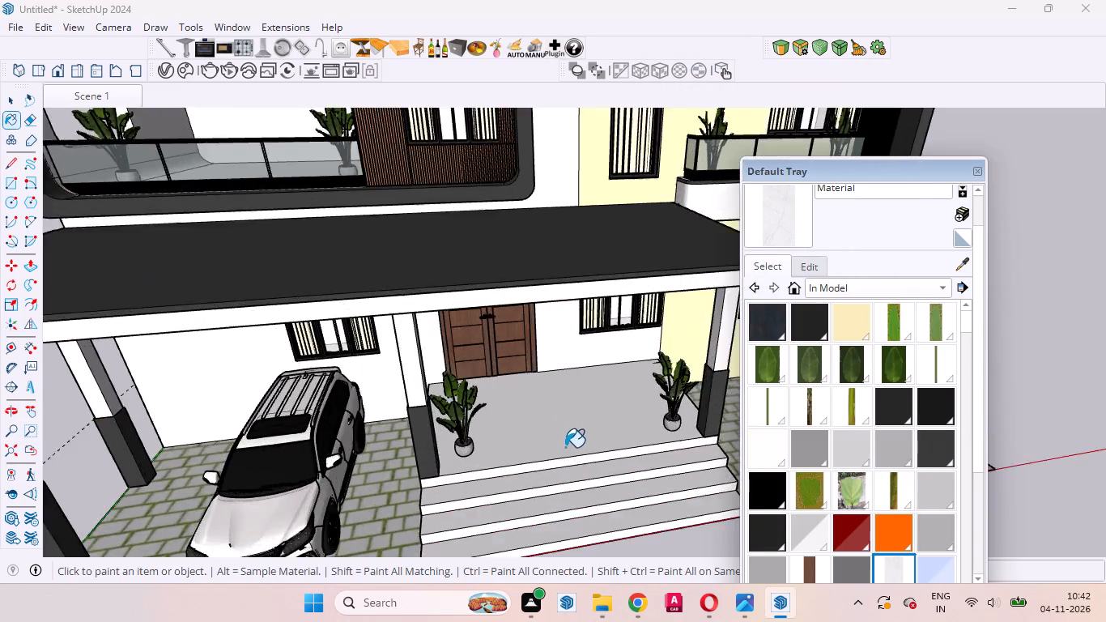
scroll(565, 447, "up", 10)
key("space")
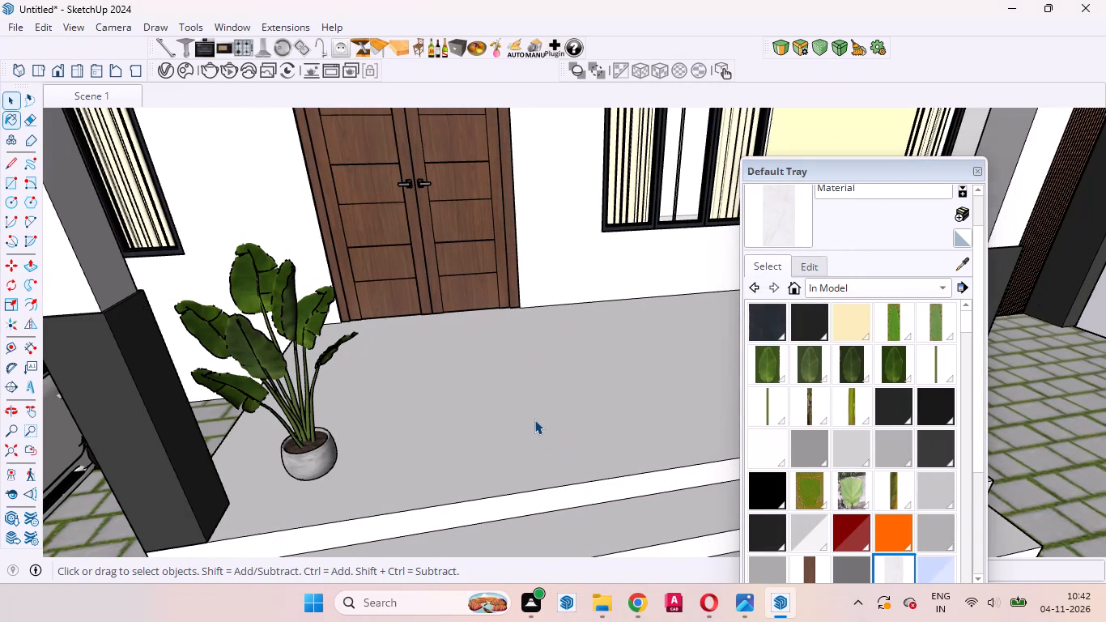
left_click(537, 424)
left_click(537, 424)
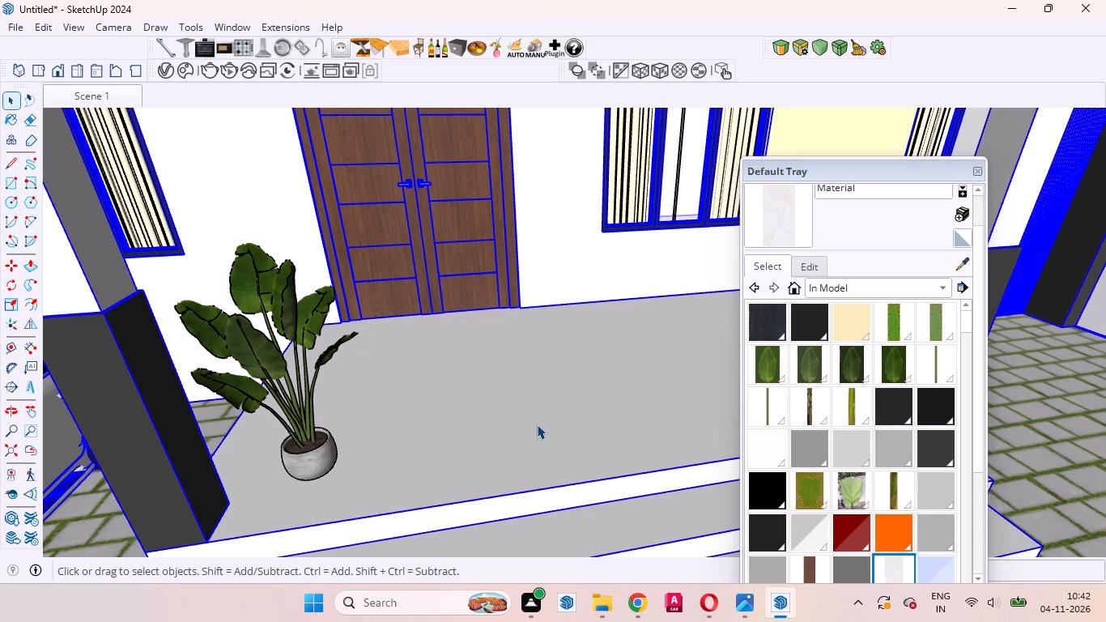
left_click(537, 424)
double_click(537, 424)
left_click(529, 434)
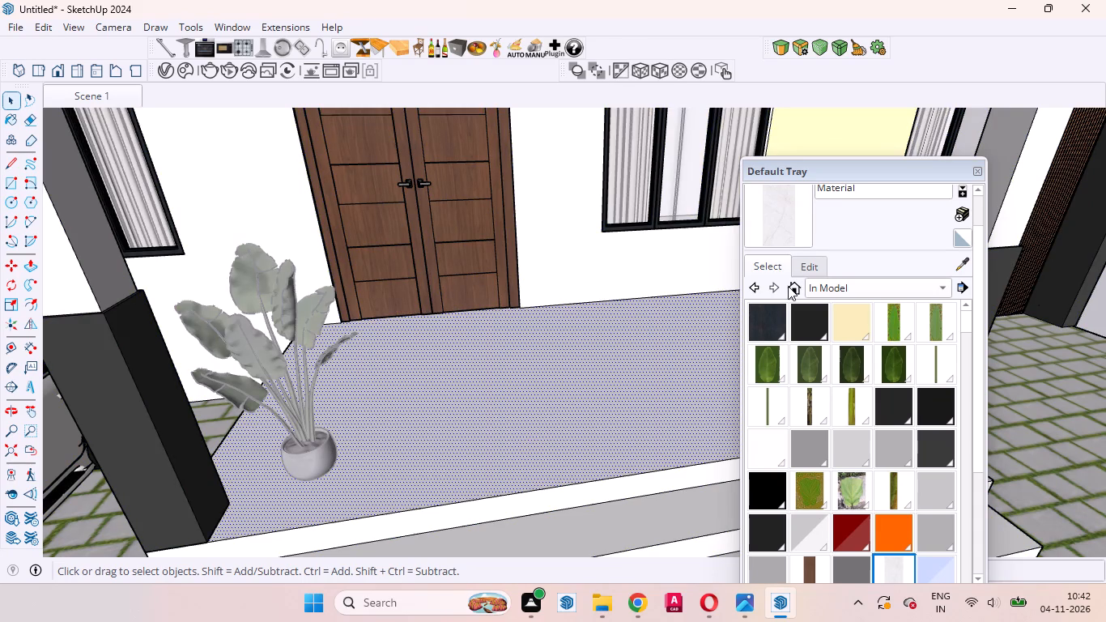
left_click(788, 202)
left_click(552, 431)
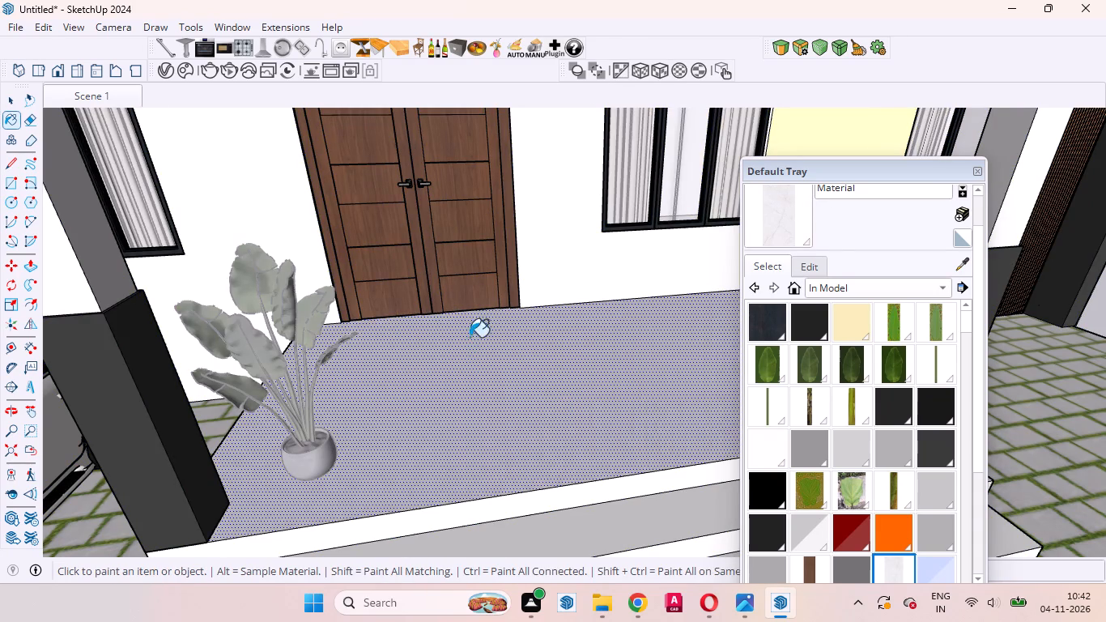
Paint the risers and treads of the porch's front steps with the marble material.
scroll(470, 337, "down", 5)
scroll(508, 409, "up", 11)
left_click(500, 407)
left_click(493, 441)
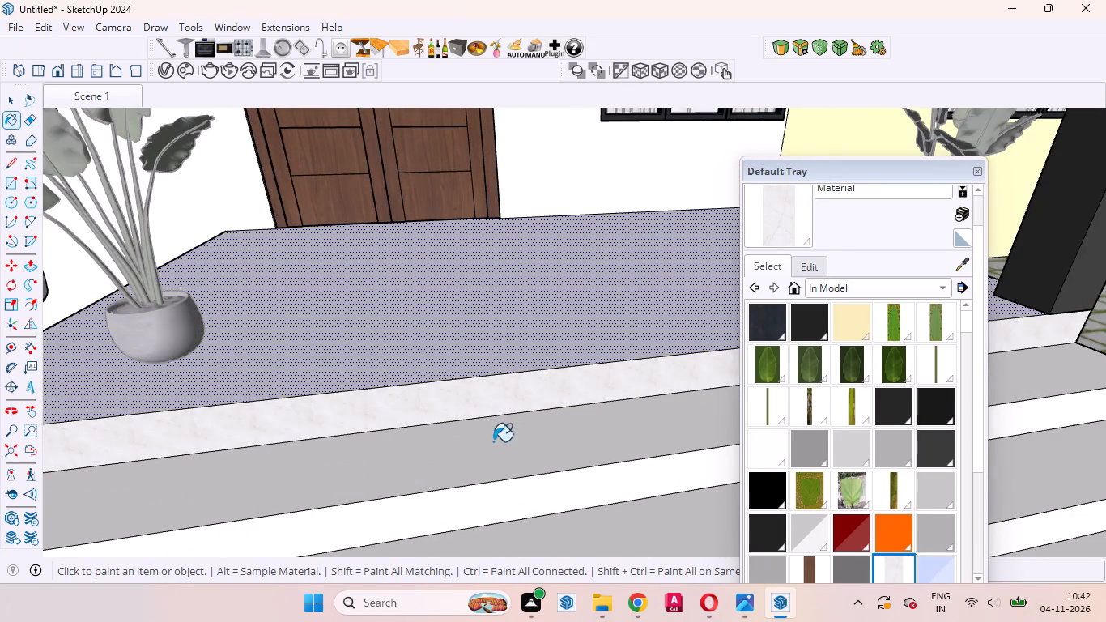
scroll(484, 376, "down", 5)
scroll(488, 449, "up", 5)
left_click(483, 447)
left_click(486, 482)
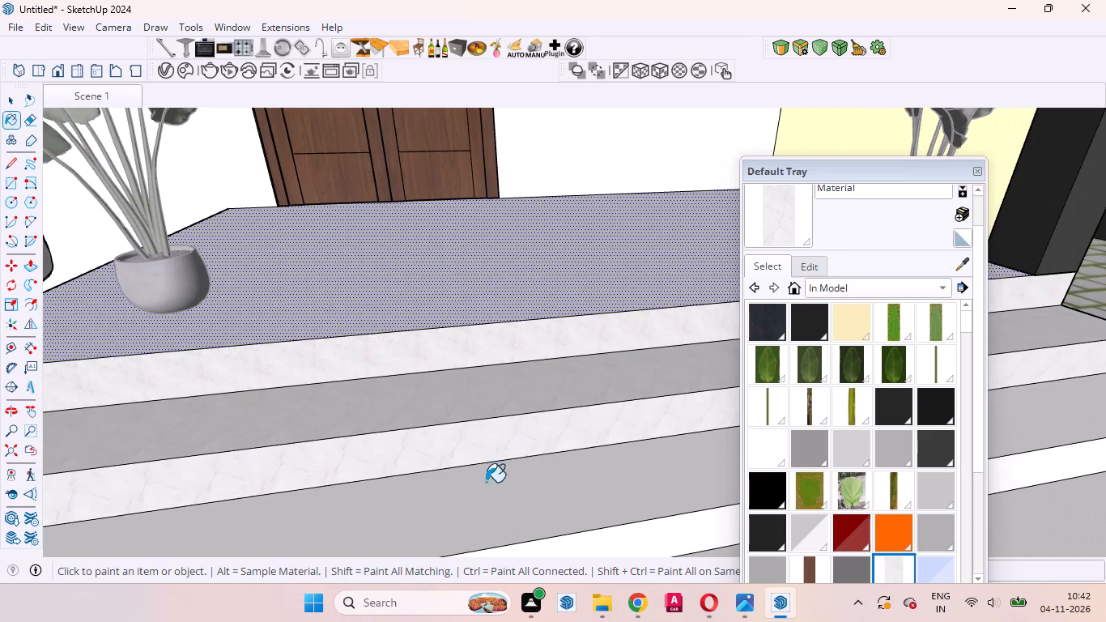
scroll(479, 280, "down", 5)
scroll(490, 440, "up", 3)
left_click(490, 428)
left_click(478, 463)
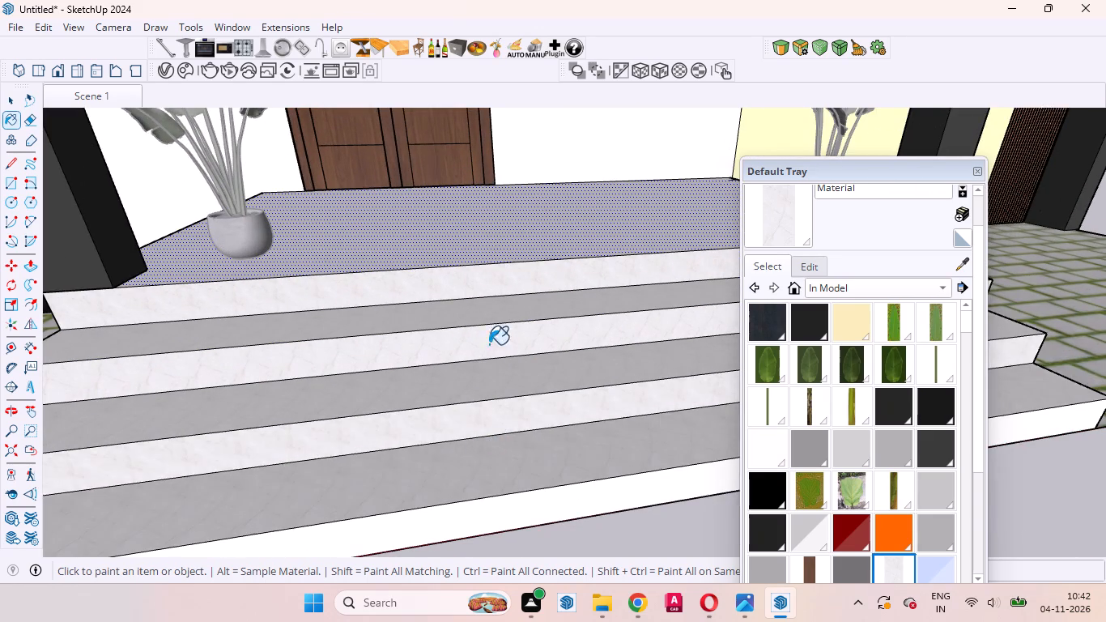
scroll(501, 303, "down", 4)
scroll(488, 433, "up", 5)
left_click(488, 431)
Paint the stepped side faces at both ends of the porch platform with the marble material.
middle_click_drag(506, 412, 649, 421)
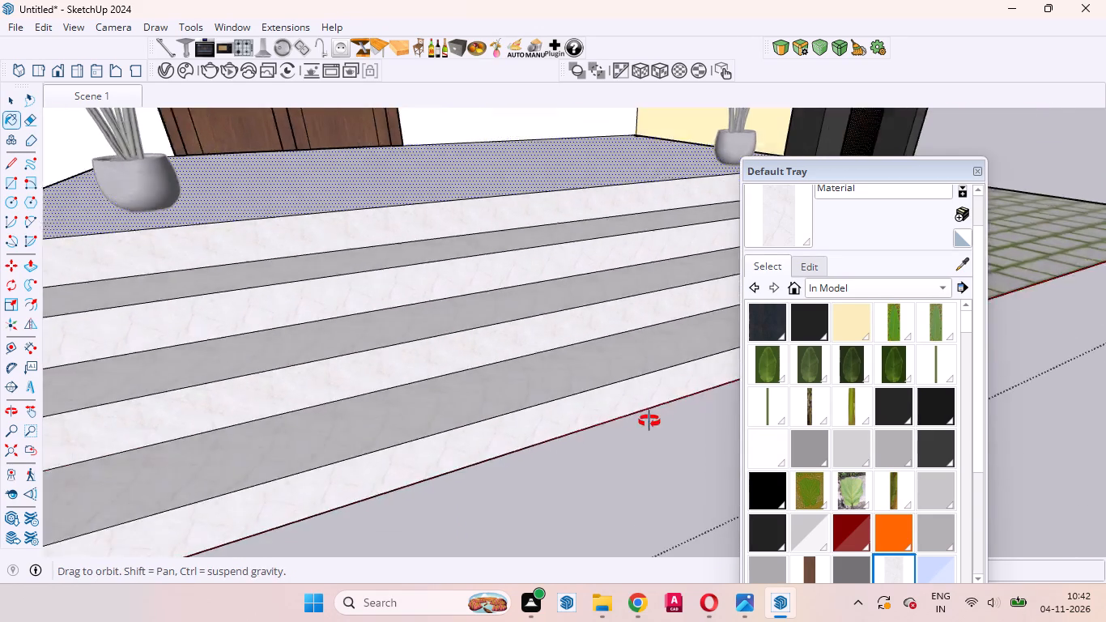
middle_click_drag(649, 421, 736, 402)
scroll(576, 301, "down", 7)
scroll(590, 248, "up", 1)
scroll(593, 247, "down", 2)
scroll(352, 343, "up", 5)
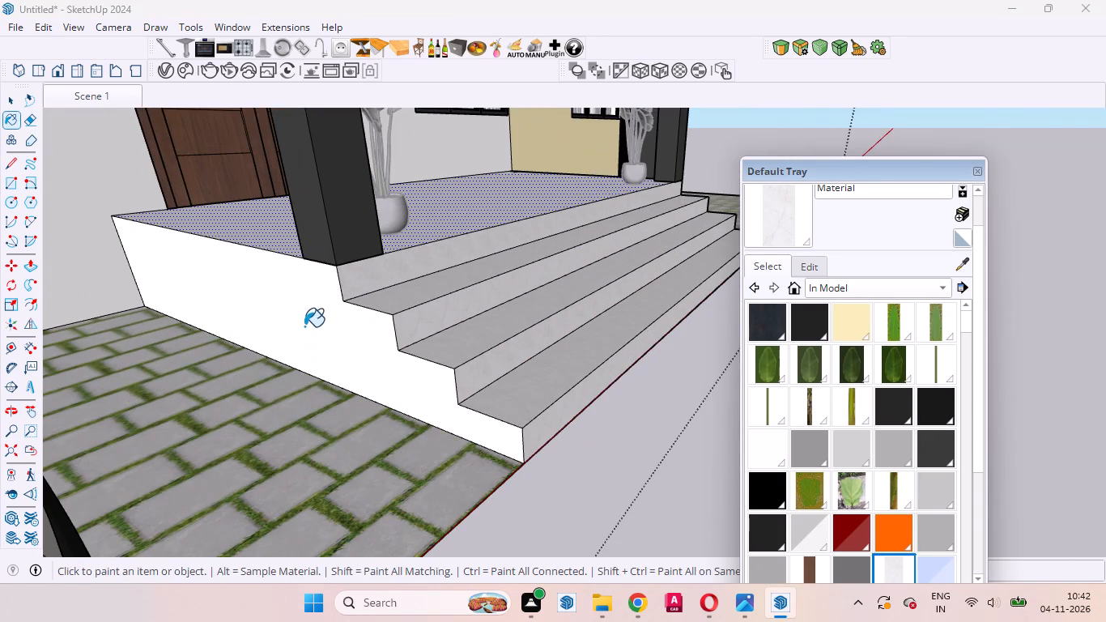
left_click(304, 326)
middle_click_drag(491, 339, 0, 376)
scroll(169, 290, "down", 12)
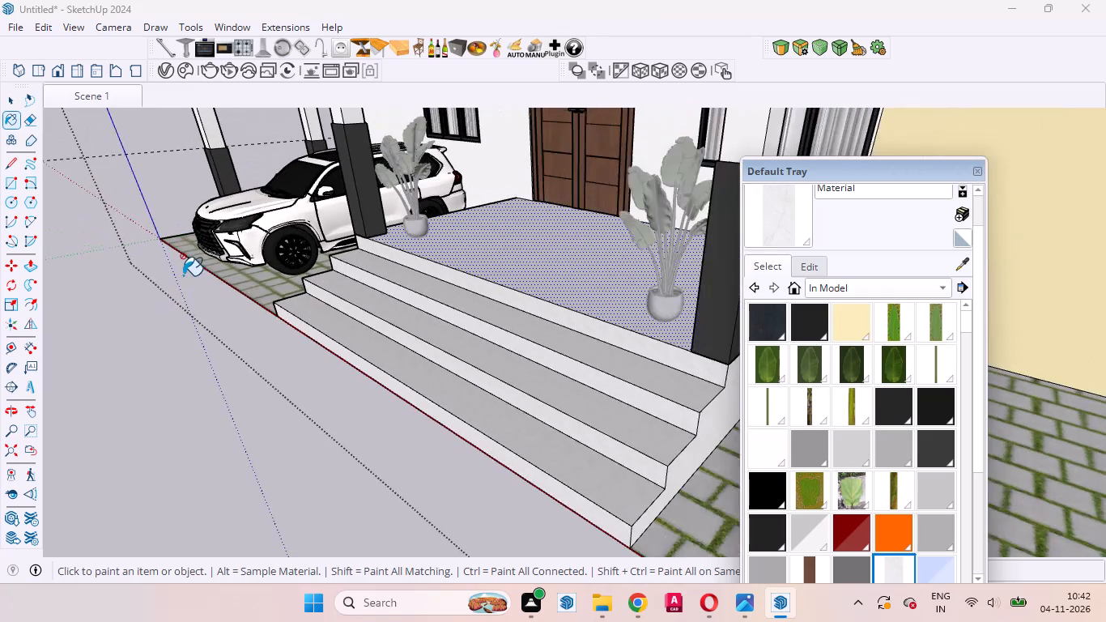
scroll(183, 275, "down", 3)
scroll(691, 438, "up", 6)
left_click(650, 387)
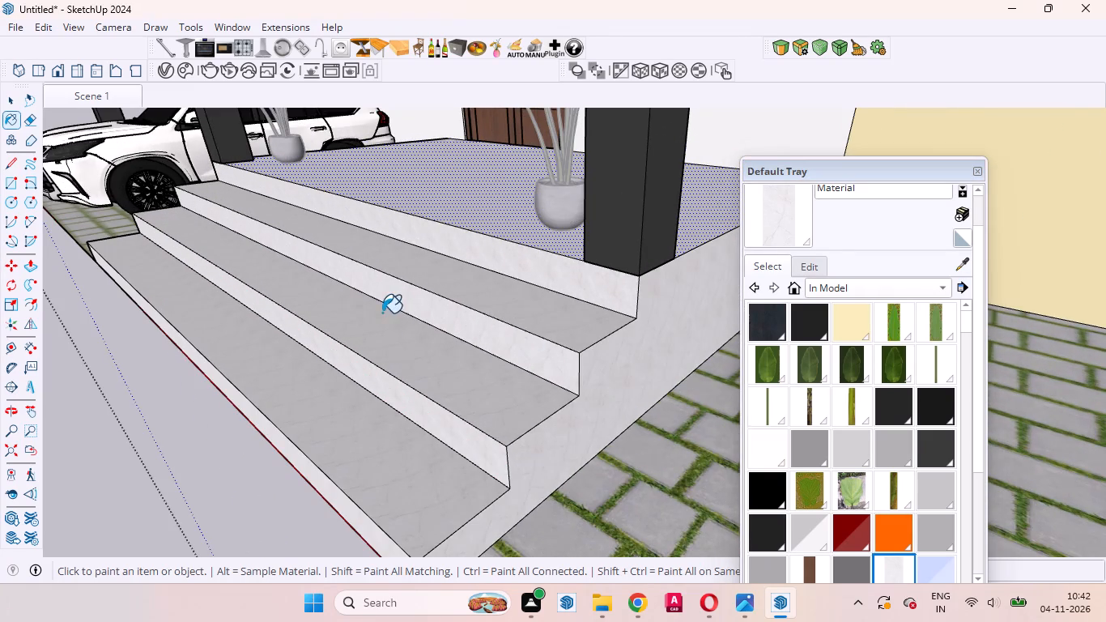
Apply a cubic texture projection scaled to the bounding box to the selected porch floor face.
middle_click_drag(401, 339, 623, 460)
key("space")
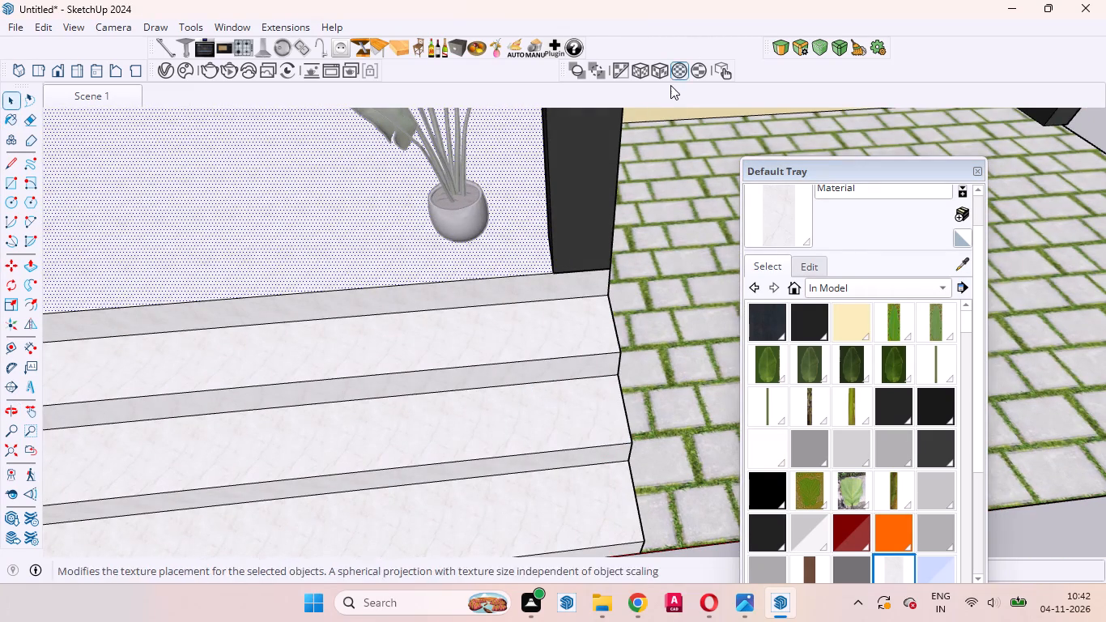
left_click(659, 67)
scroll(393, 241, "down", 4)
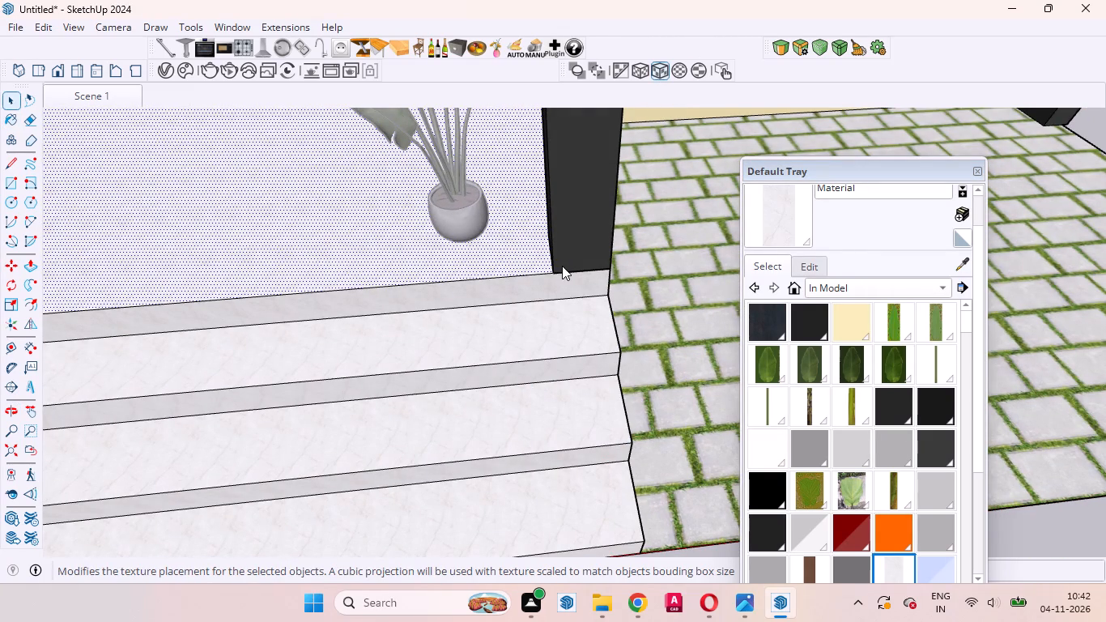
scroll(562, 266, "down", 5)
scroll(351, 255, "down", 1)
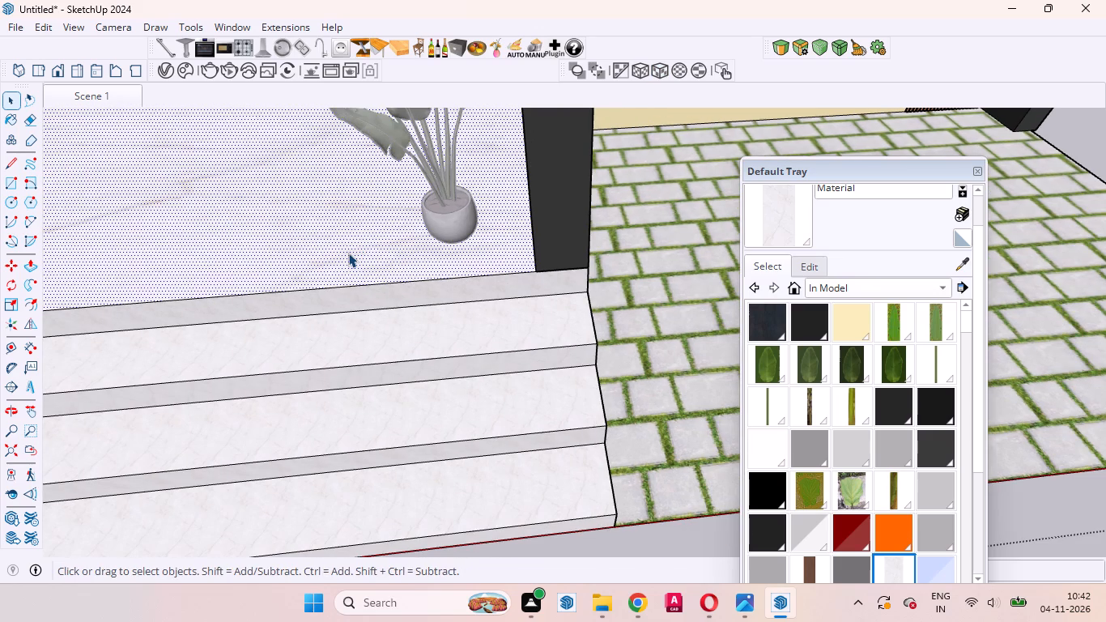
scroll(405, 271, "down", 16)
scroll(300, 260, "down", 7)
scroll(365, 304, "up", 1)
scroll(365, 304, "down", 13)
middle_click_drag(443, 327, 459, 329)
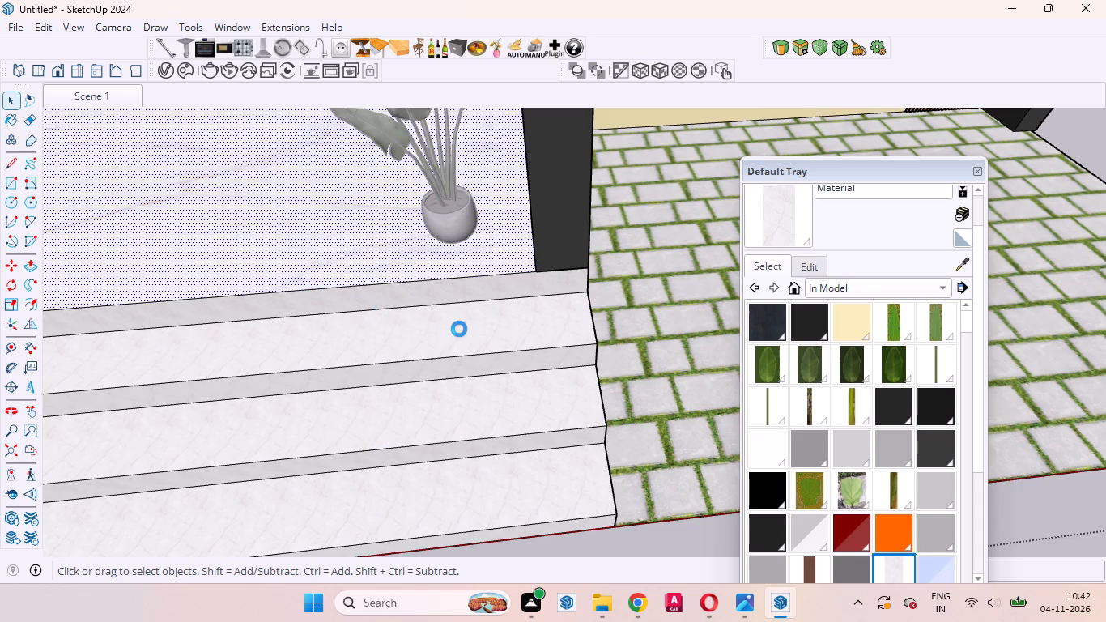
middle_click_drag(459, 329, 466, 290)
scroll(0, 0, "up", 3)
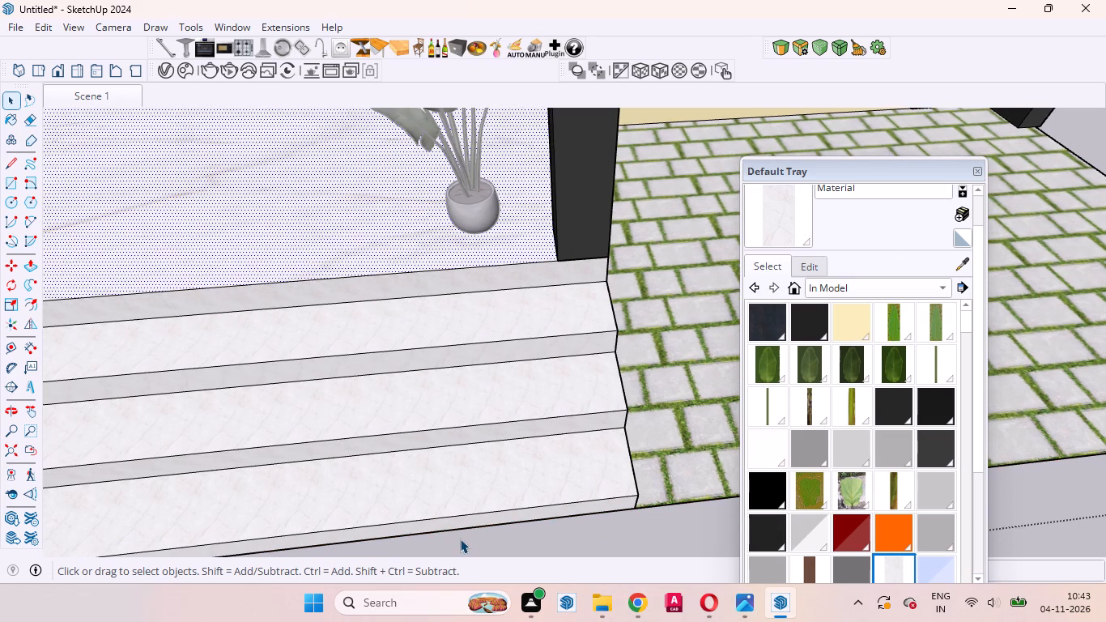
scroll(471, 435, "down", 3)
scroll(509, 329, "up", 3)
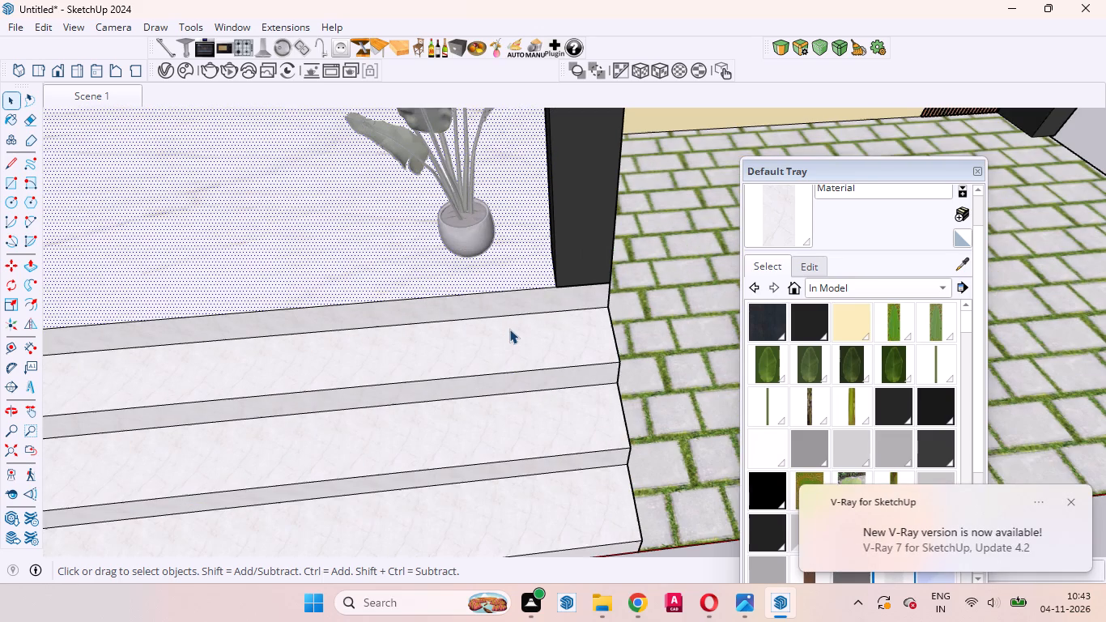
Apply a cubic texture projection scaled to the bounding box to the porch's top riser and the tread directly below it.
scroll(505, 330, "down", 1)
scroll(505, 330, "up", 1)
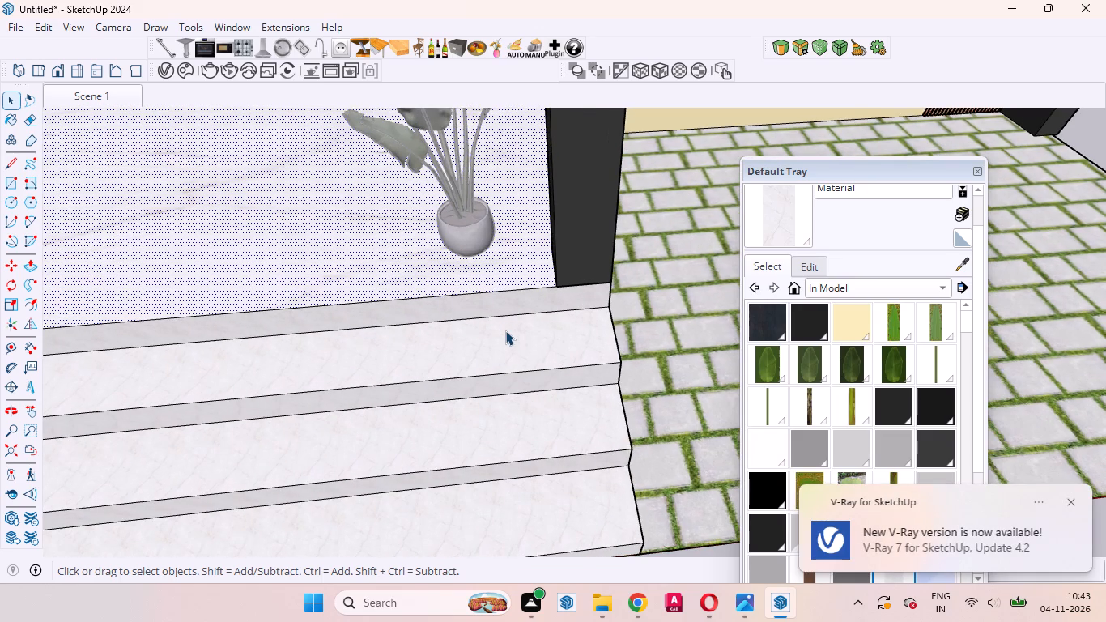
scroll(505, 330, "up", 2)
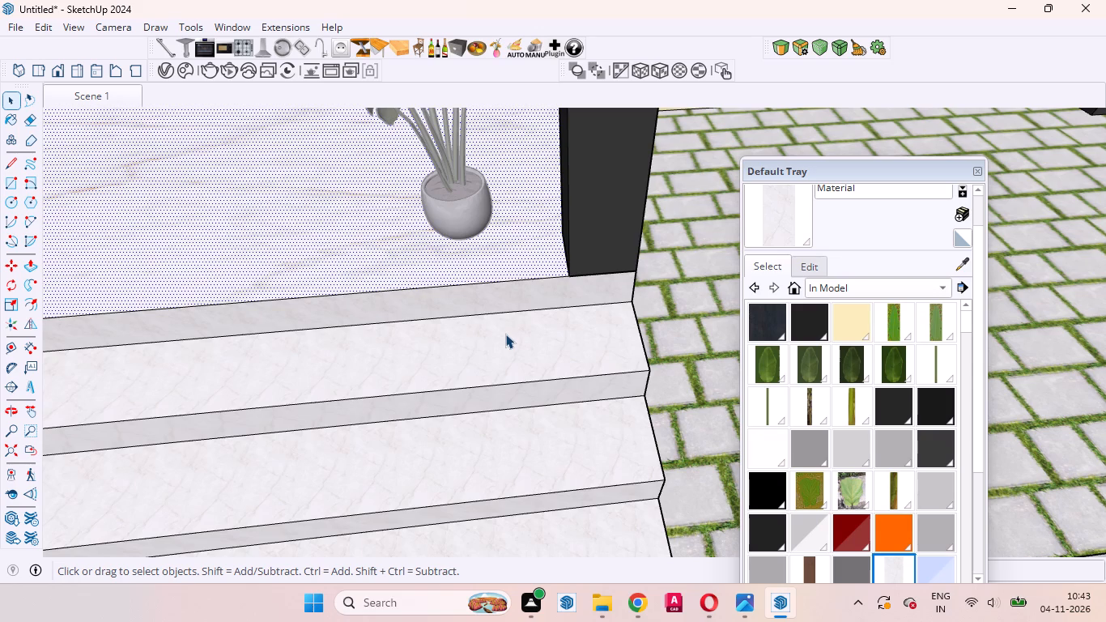
scroll(511, 339, "down", 3)
scroll(511, 339, "up", 10)
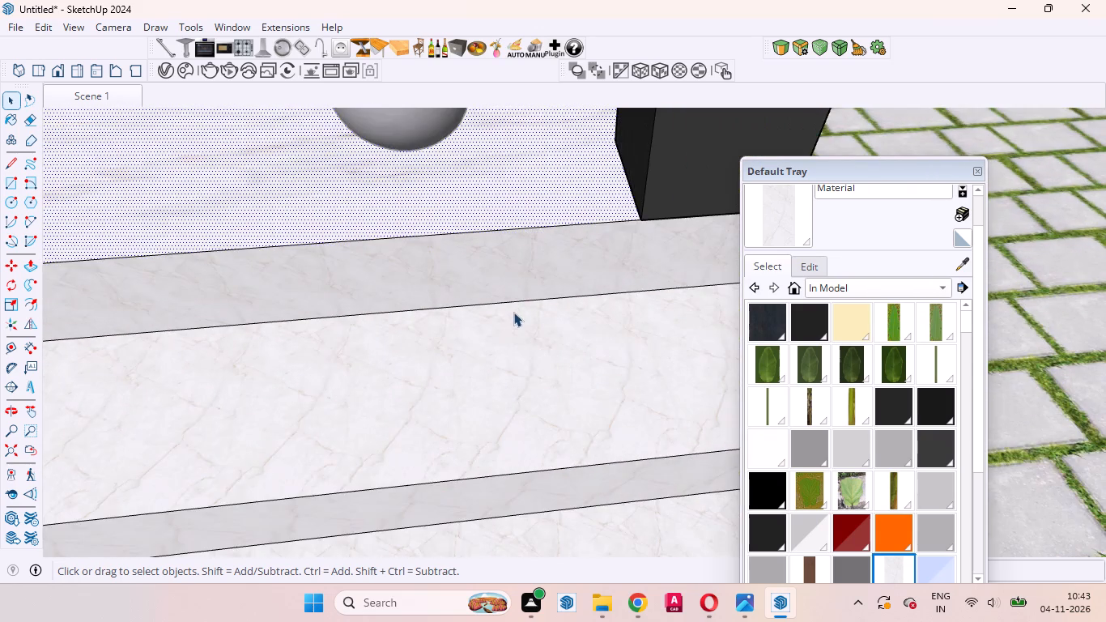
middle_click_drag(509, 301, 507, 240)
scroll(507, 240, "up", 1)
left_click(483, 255)
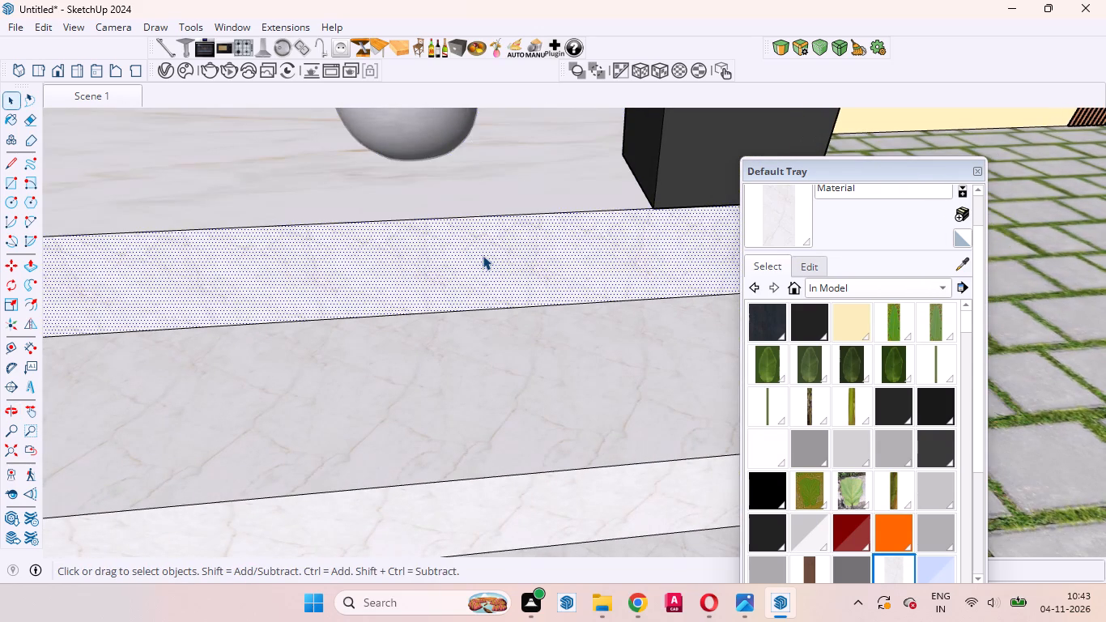
left_click(663, 68)
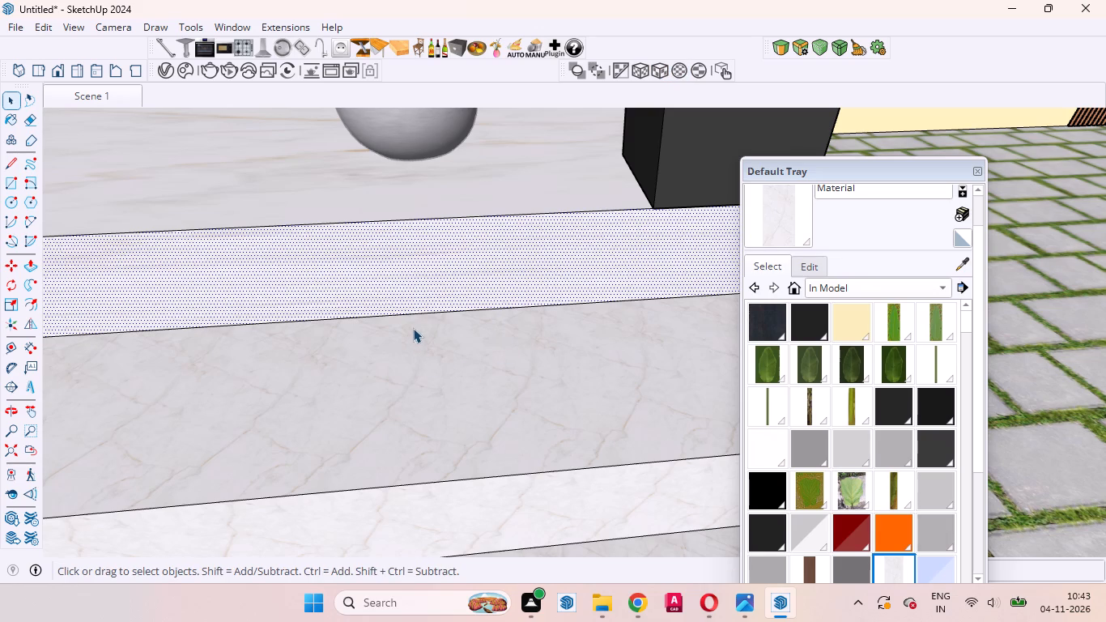
left_click(430, 385)
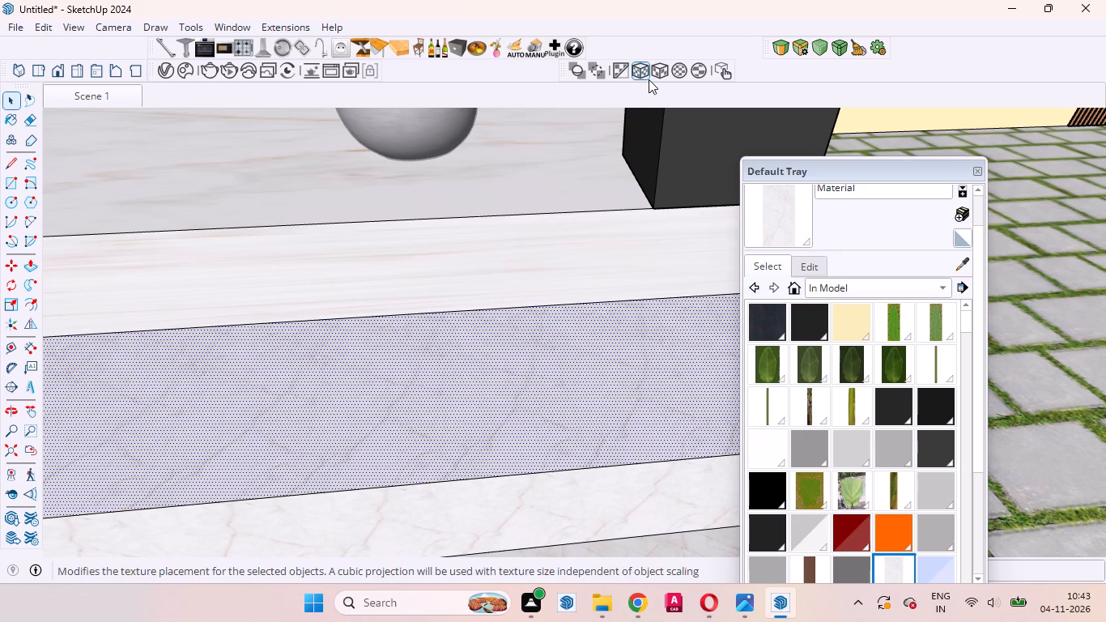
left_click(655, 79)
Apply the bounding-box-scaled cubic projection to the second riser, the middle tread and the lowest tread of the porch steps.
scroll(358, 296, "down", 5)
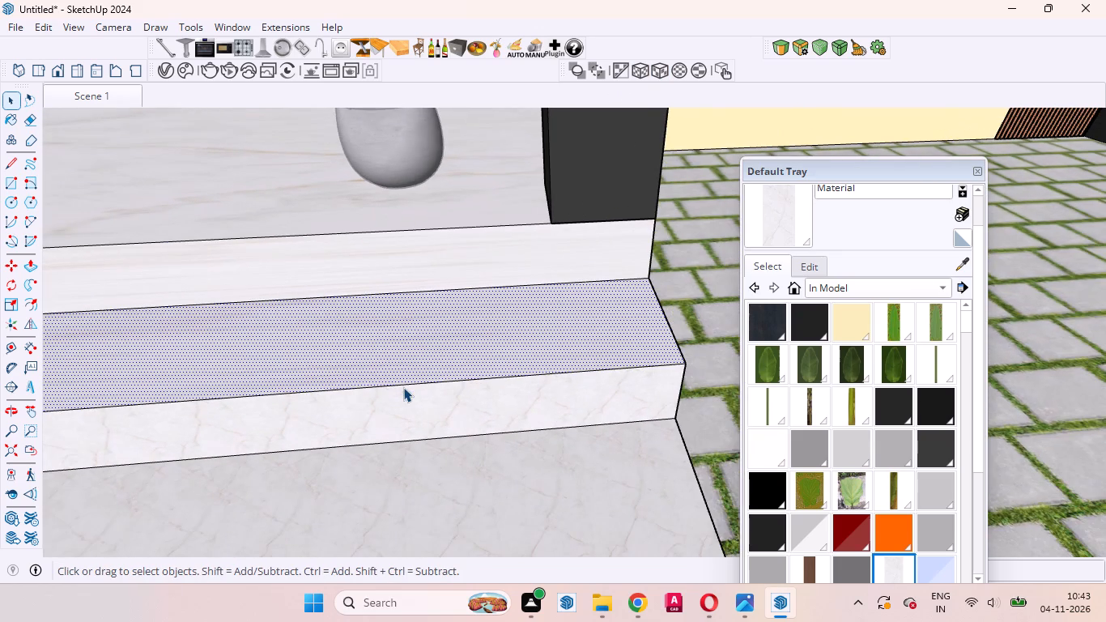
left_click(403, 403)
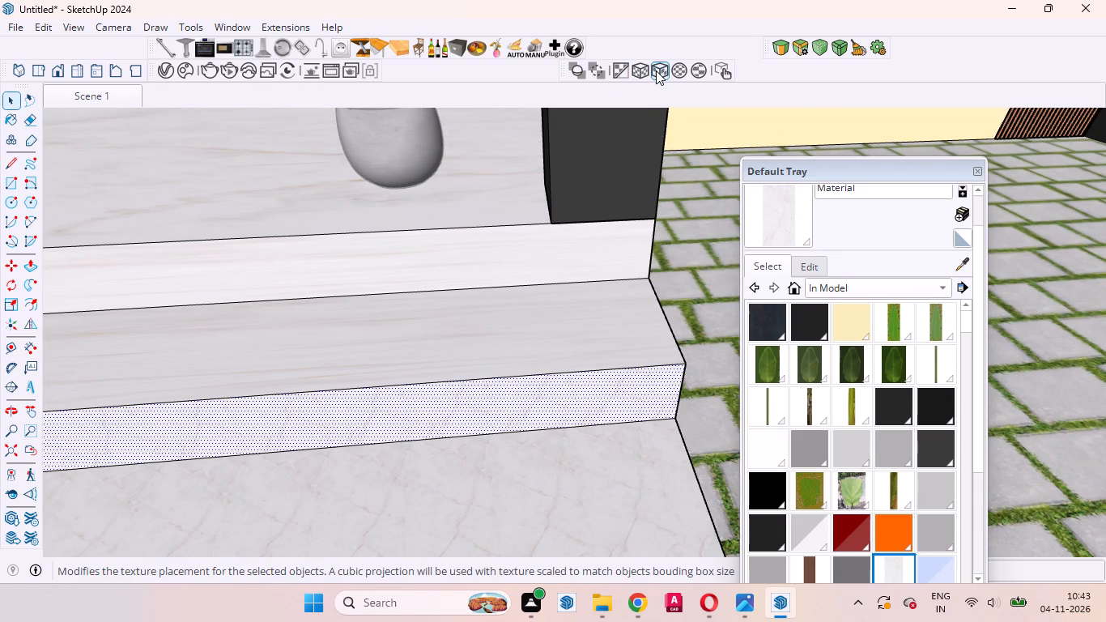
left_click(656, 70)
scroll(430, 297, "down", 4)
left_click(432, 445)
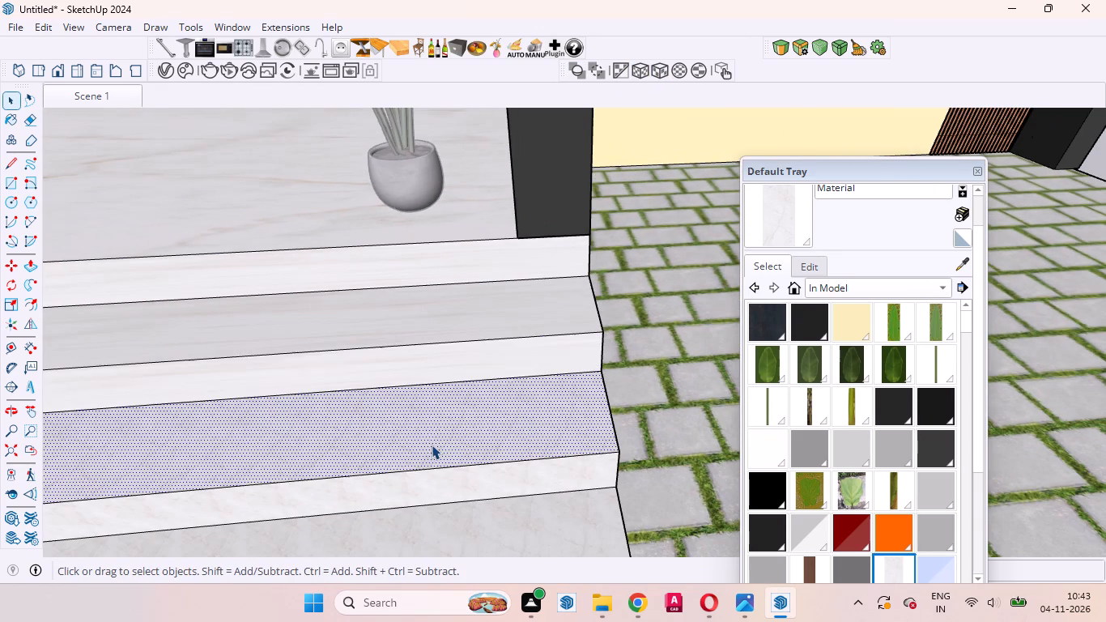
left_click(665, 75)
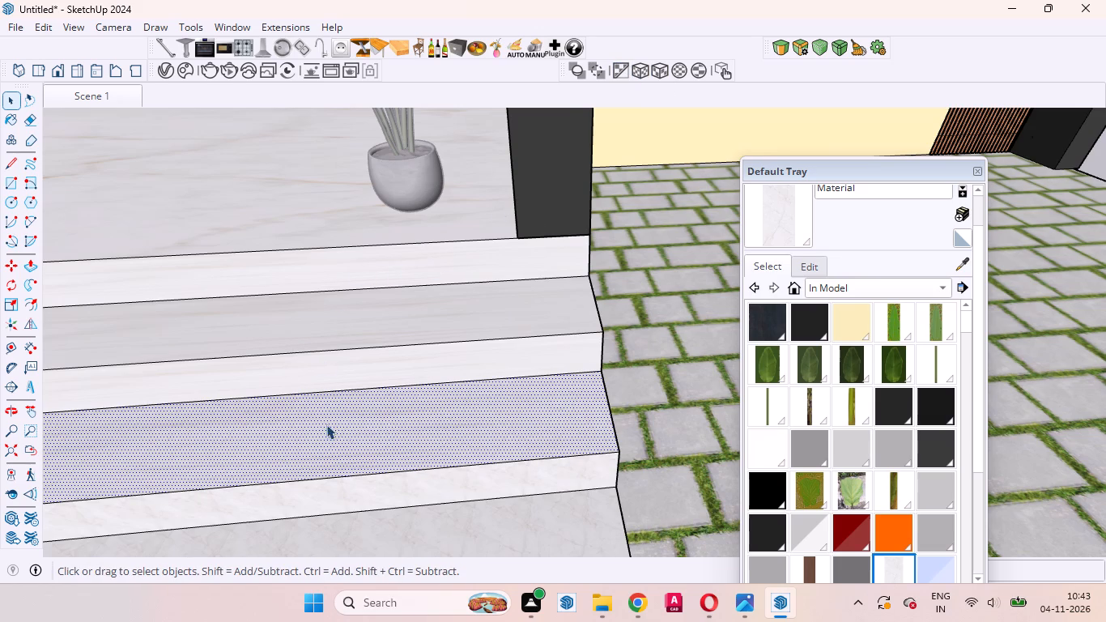
scroll(398, 318, "down", 6)
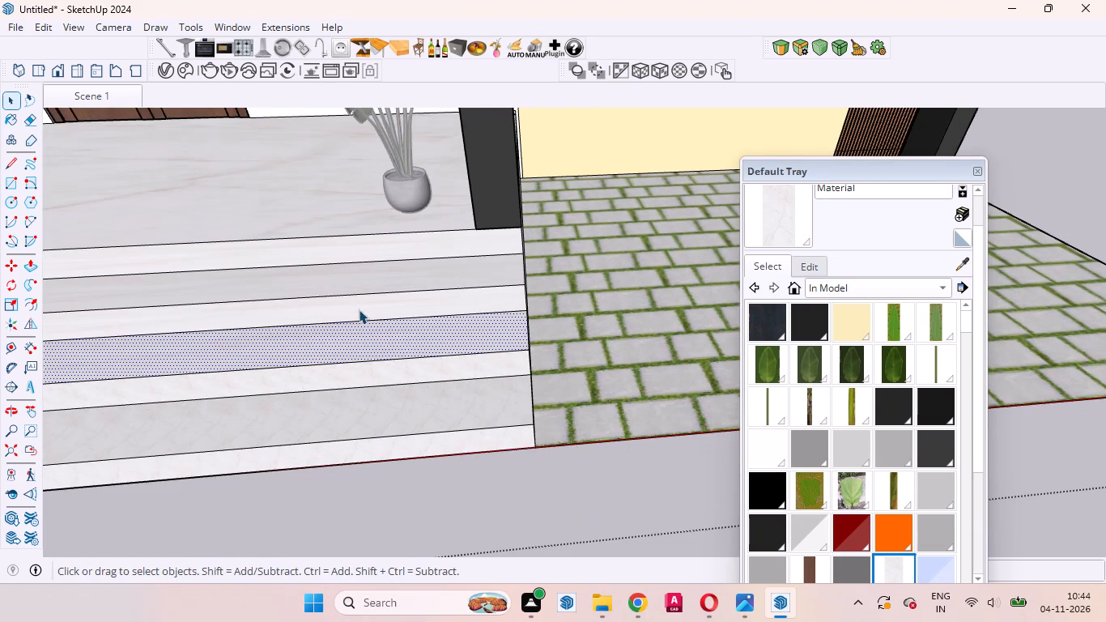
scroll(361, 317, "up", 3)
middle_click_drag(436, 428, 539, 585)
scroll(499, 537, "up", 1)
left_click(458, 473)
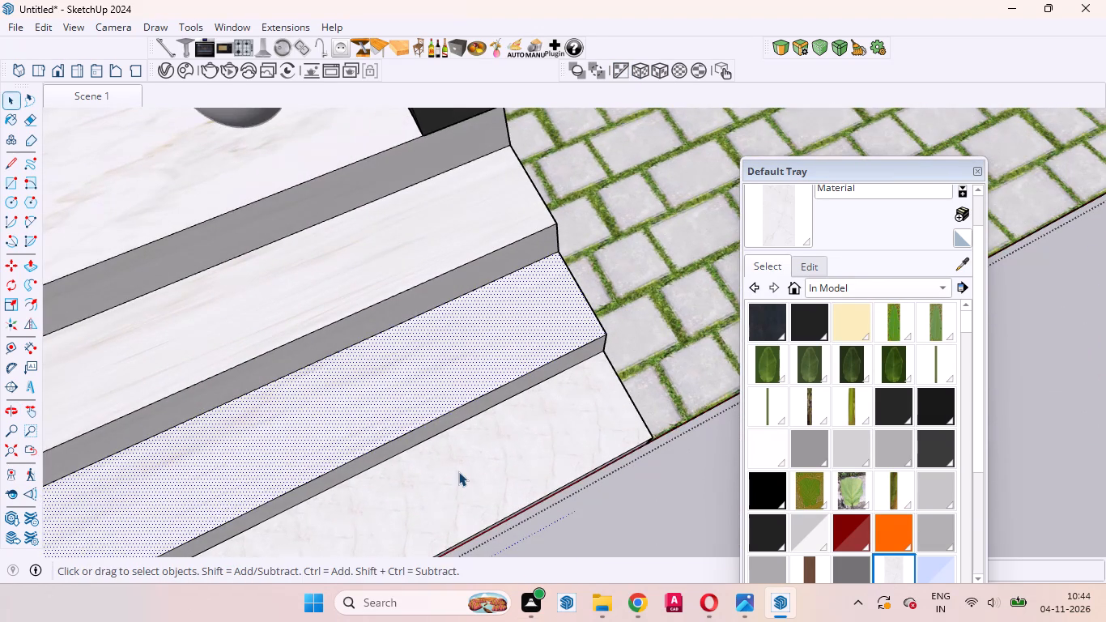
left_click(653, 72)
Apply the bounding-box-scaled cubic projection to the stepped side face of the porch at the end away from the car.
middle_click_drag(624, 368, 296, 370)
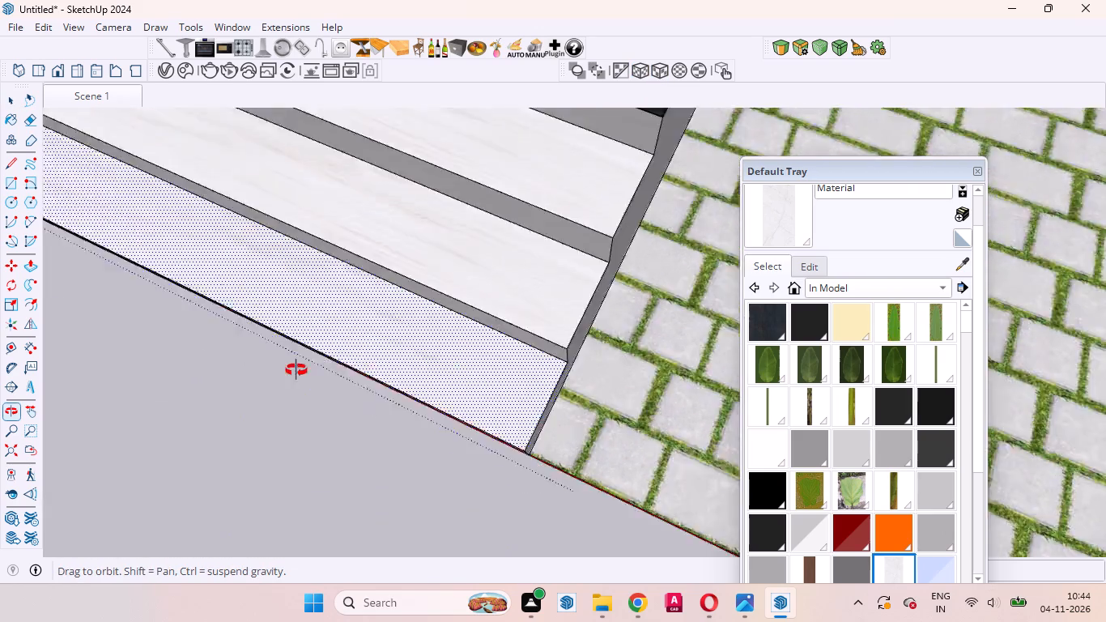
middle_click_drag(296, 370, 206, 195)
scroll(206, 195, "up", 1)
scroll(583, 270, "down", 5)
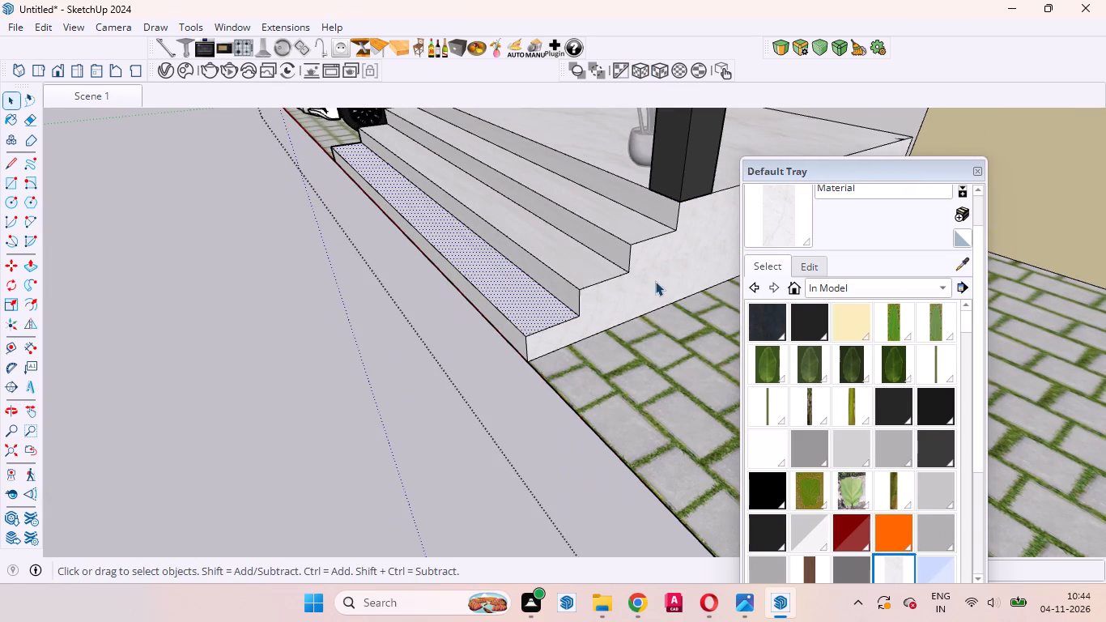
left_click(655, 281)
left_click(651, 75)
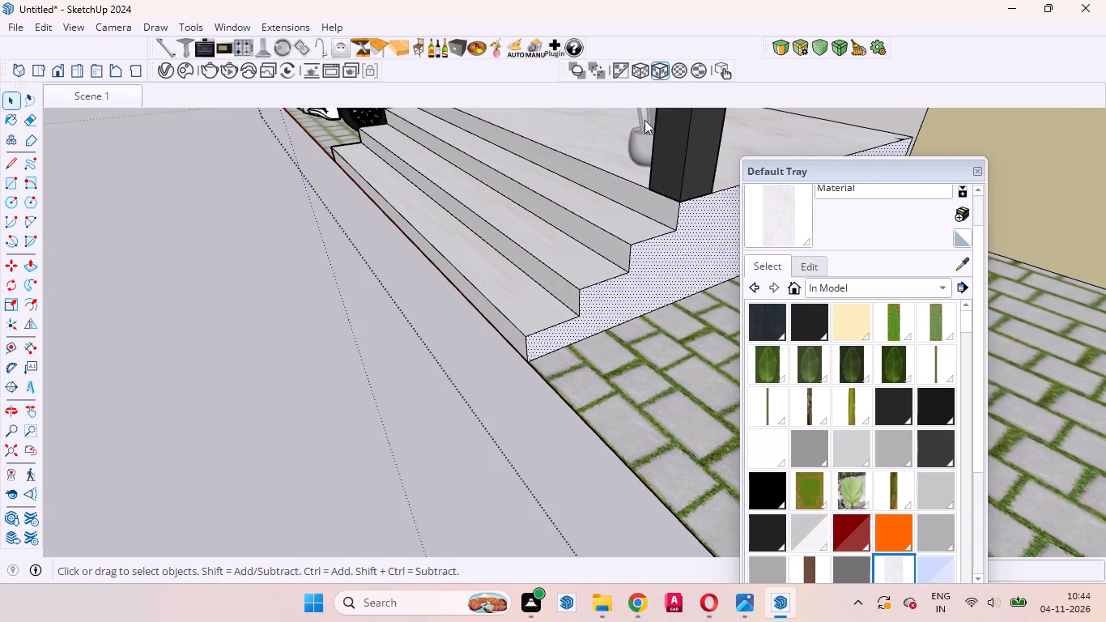
Apply the bounding-box-scaled cubic projection to the porch's stepped side face on the car side, and leave the house group.
middle_click_drag(498, 281, 938, 414)
scroll(417, 313, "down", 10)
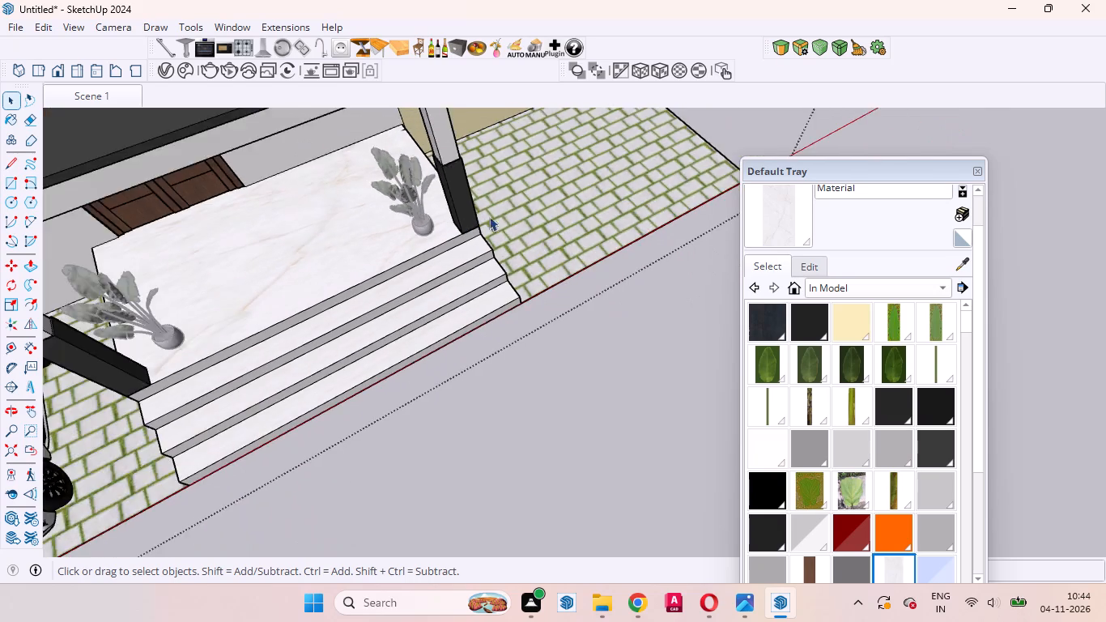
scroll(489, 216, "down", 4)
scroll(241, 309, "up", 20)
scroll(241, 309, "up", 1)
middle_click_drag(330, 339, 344, 339)
scroll(347, 338, "up", 1)
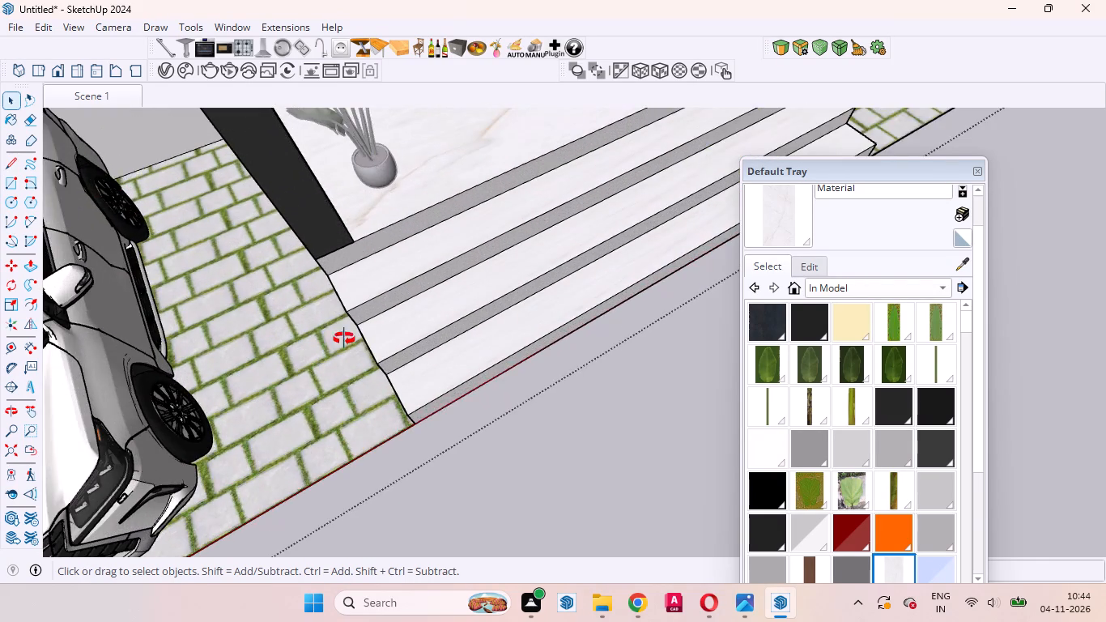
middle_click_drag(344, 339, 461, 213)
left_click(313, 321)
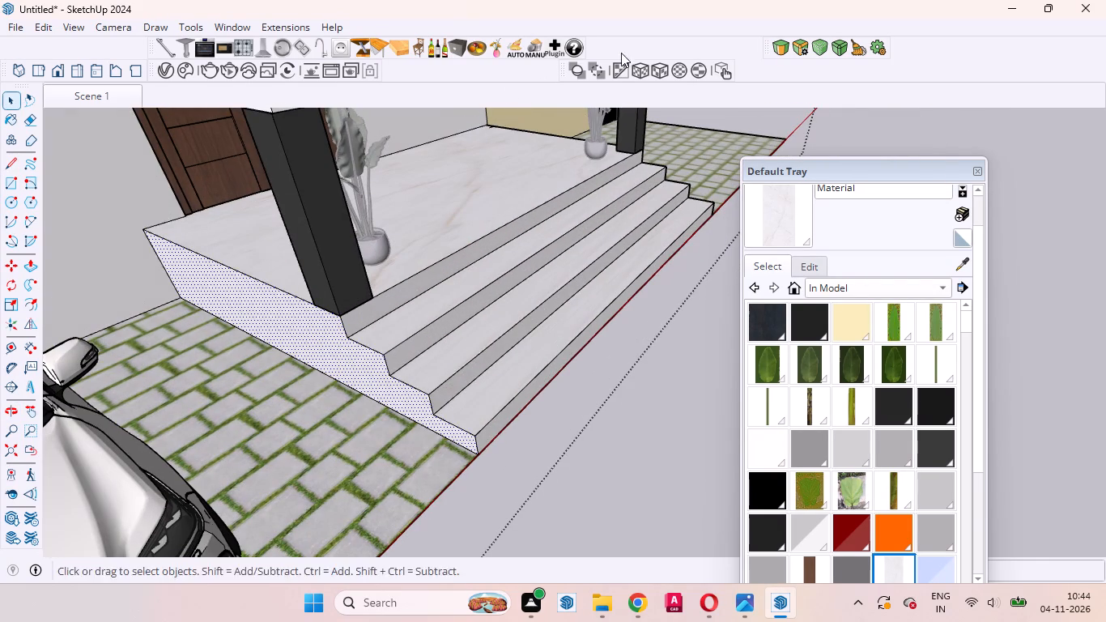
left_click(657, 70)
middle_click_drag(520, 351, 183, 341)
scroll(277, 305, "down", 9)
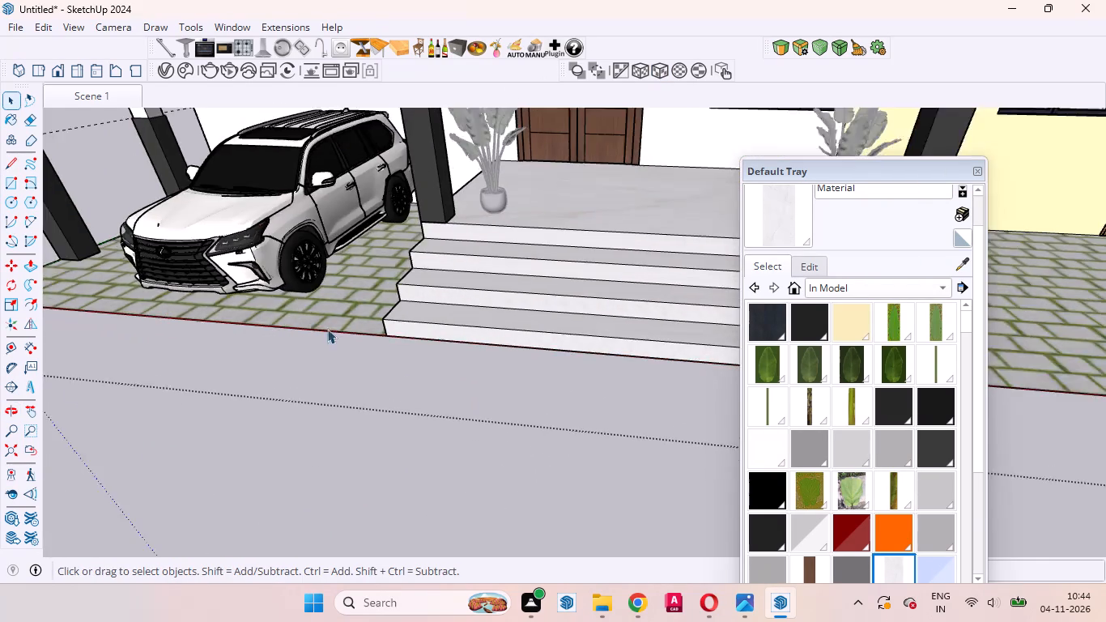
scroll(327, 329, "down", 7)
left_click(542, 513)
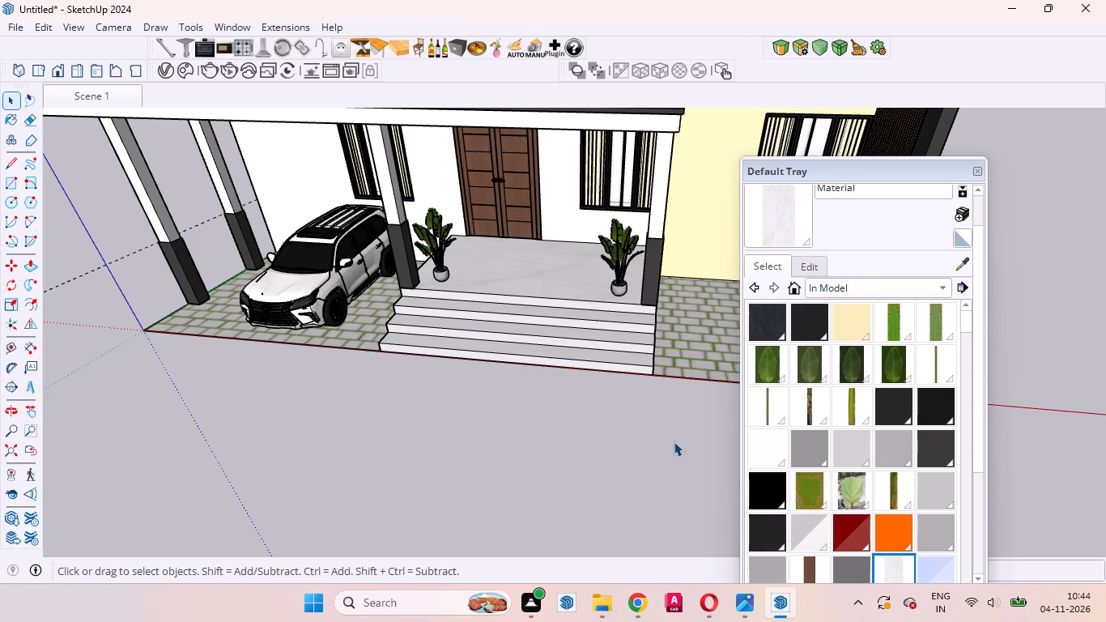
Examine the marble texture on the porch floor, steps and side face from close up and from a distance.
scroll(674, 441, "down", 3)
scroll(674, 441, "up", 1)
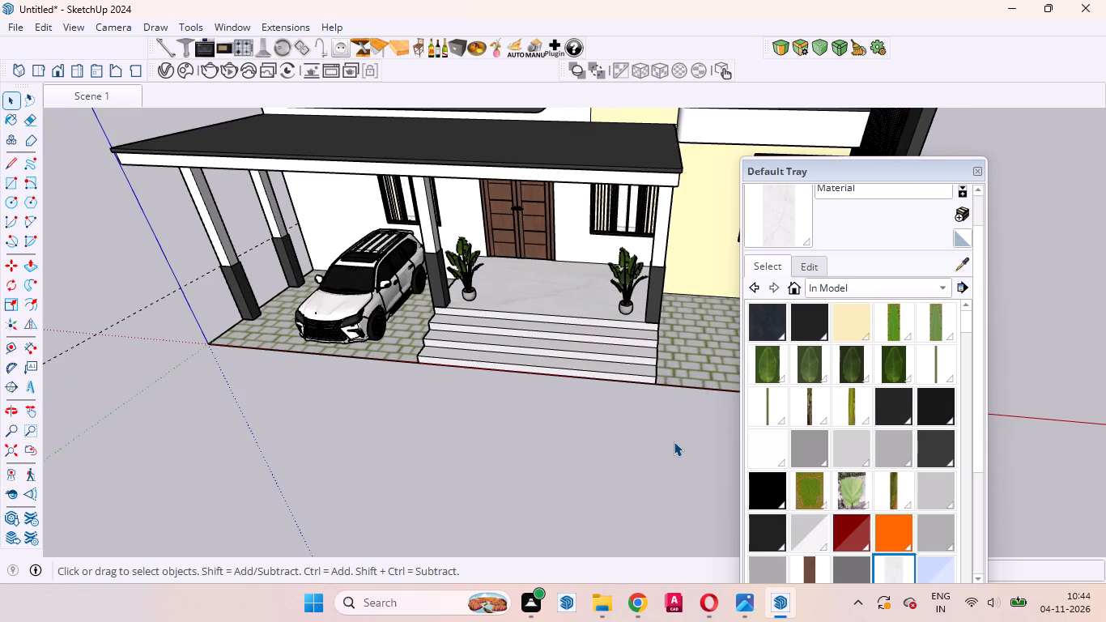
scroll(674, 441, "up", 2)
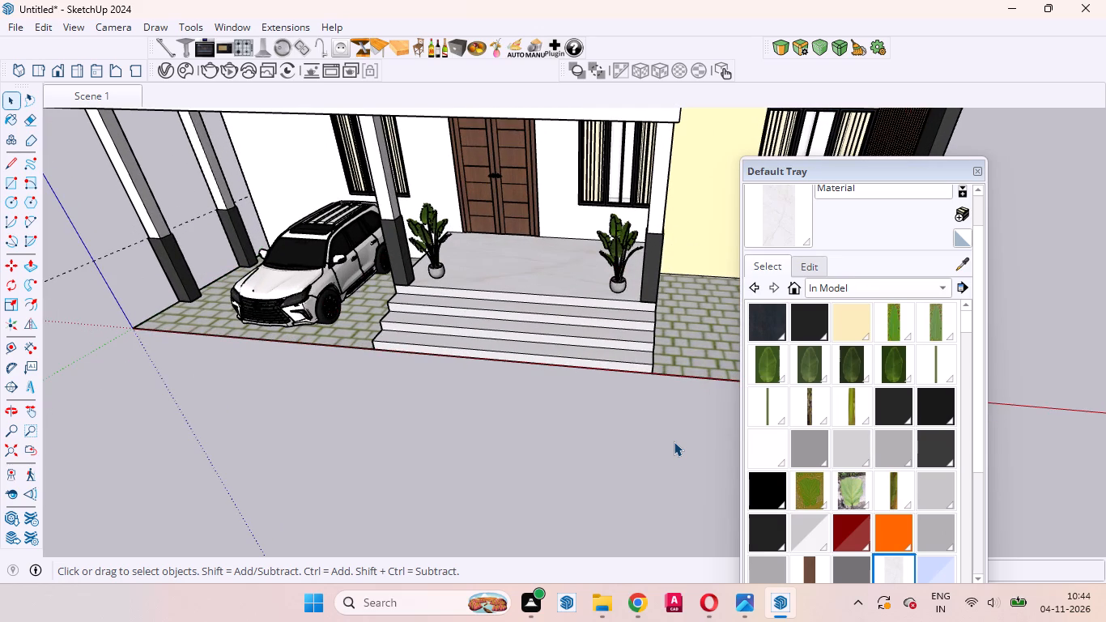
scroll(626, 473, "down", 4)
scroll(560, 352, "up", 10)
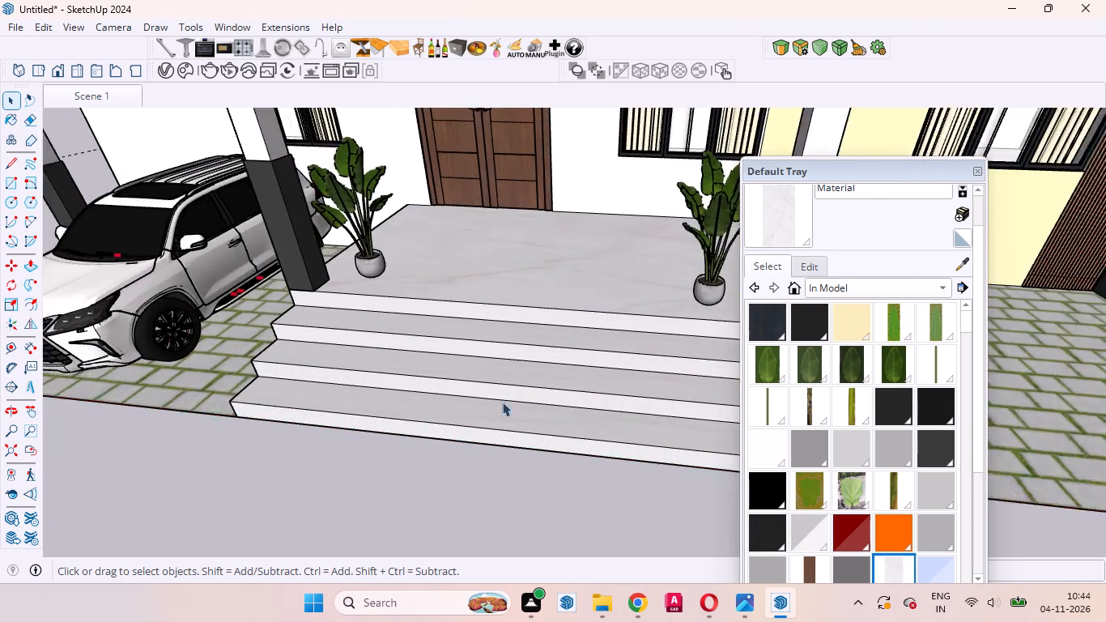
middle_click_drag(434, 424, 709, 339)
scroll(453, 269, "up", 11)
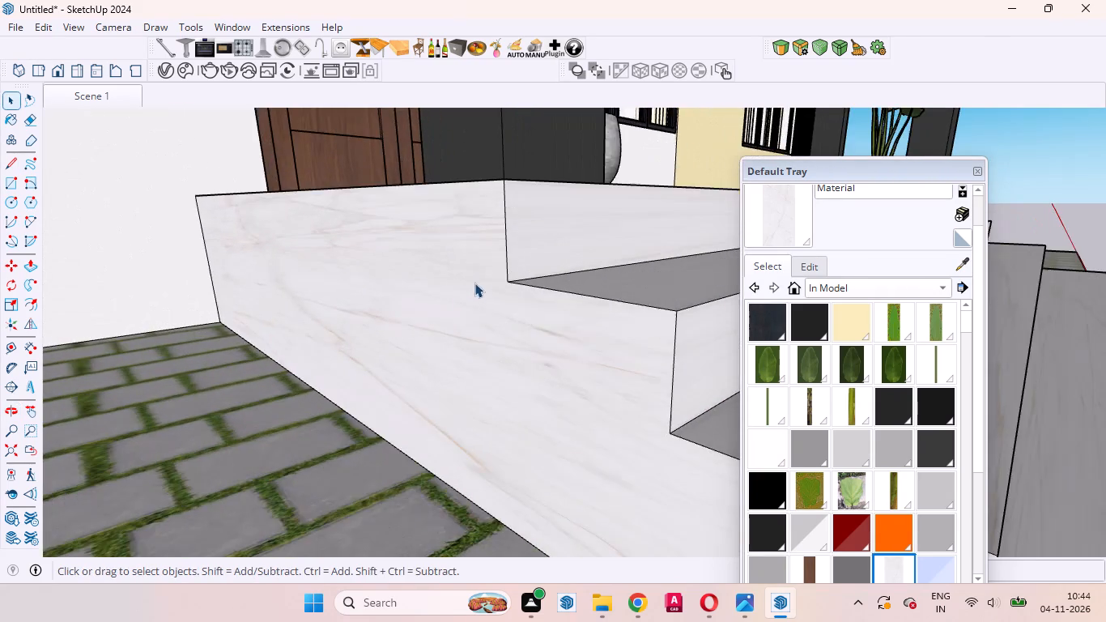
middle_click_drag(578, 338, 250, 334)
scroll(250, 334, "up", 1)
scroll(347, 224, "down", 14)
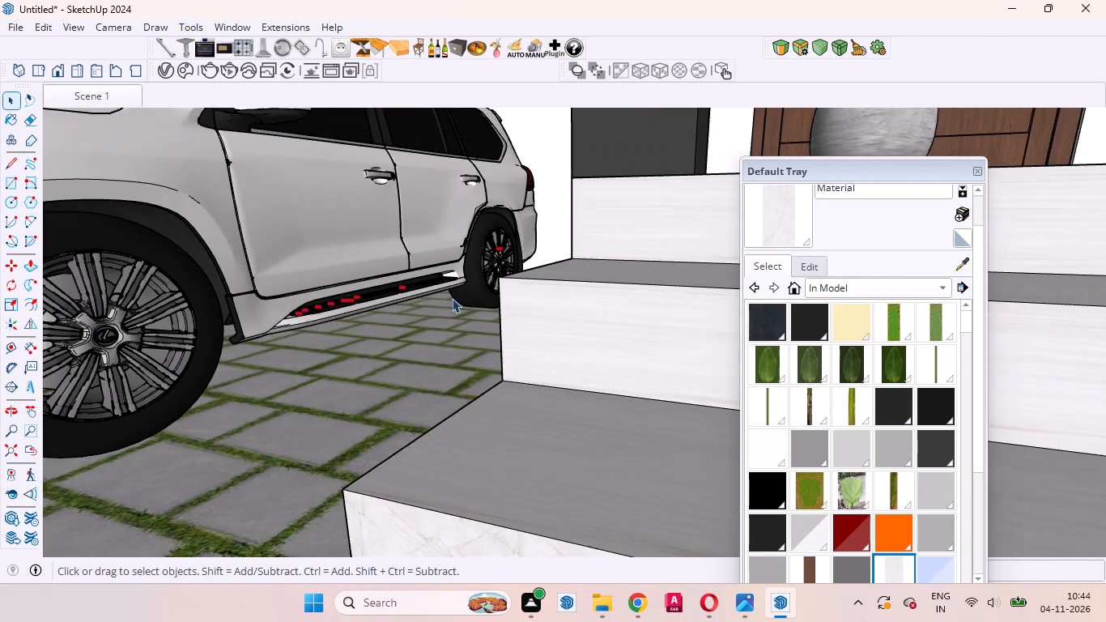
scroll(452, 298, "down", 16)
scroll(456, 326, "down", 13)
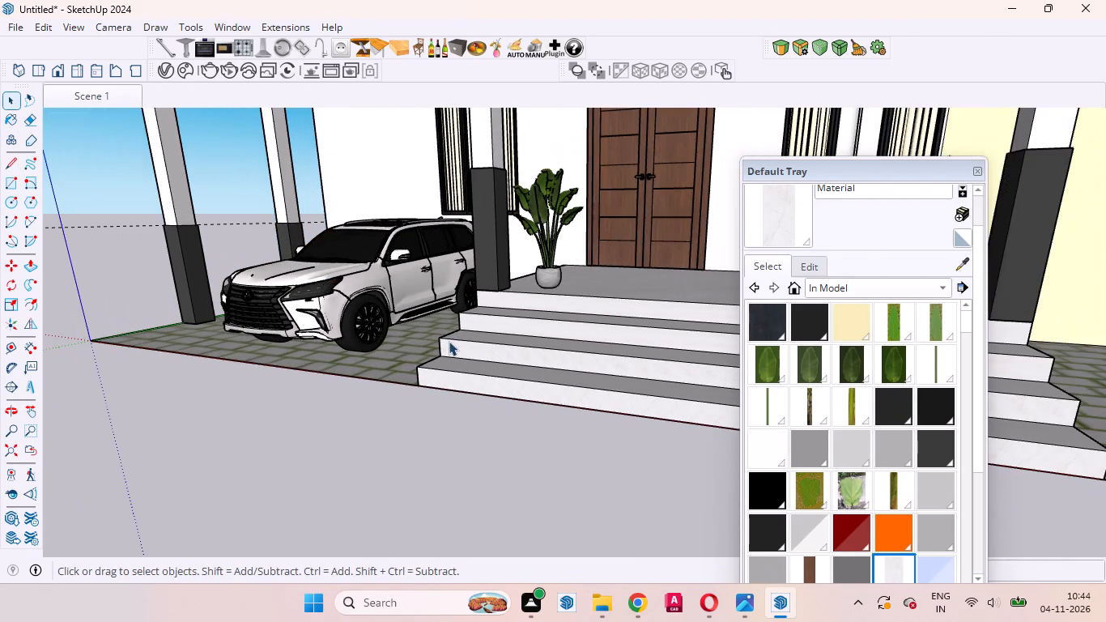
scroll(452, 341, "down", 19)
middle_click_drag(445, 353, 445, 356)
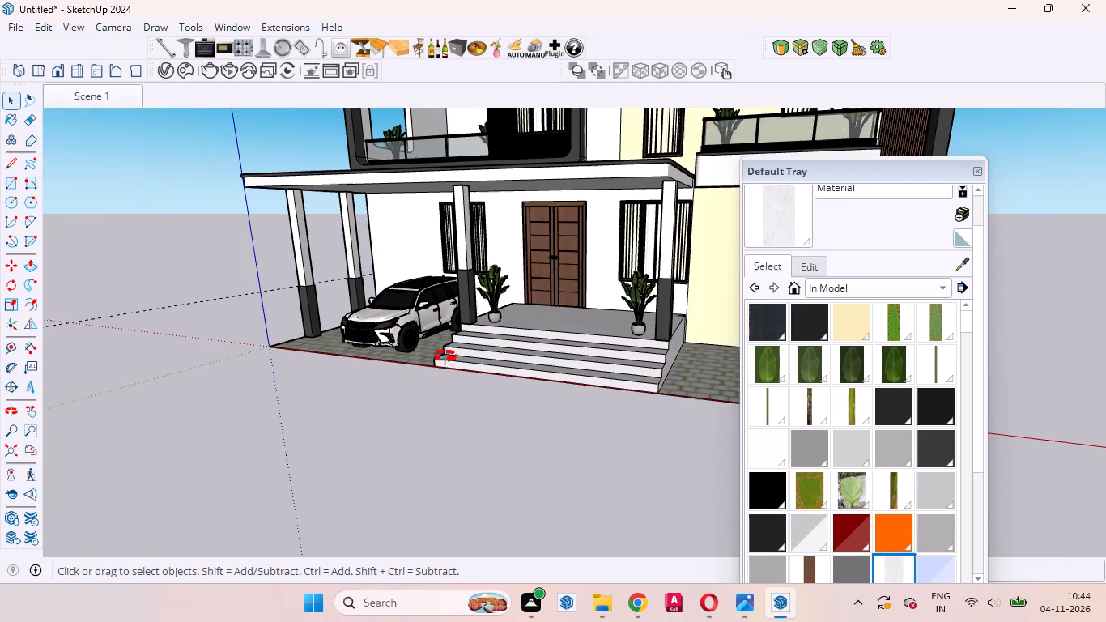
middle_click_drag(445, 356, 460, 464)
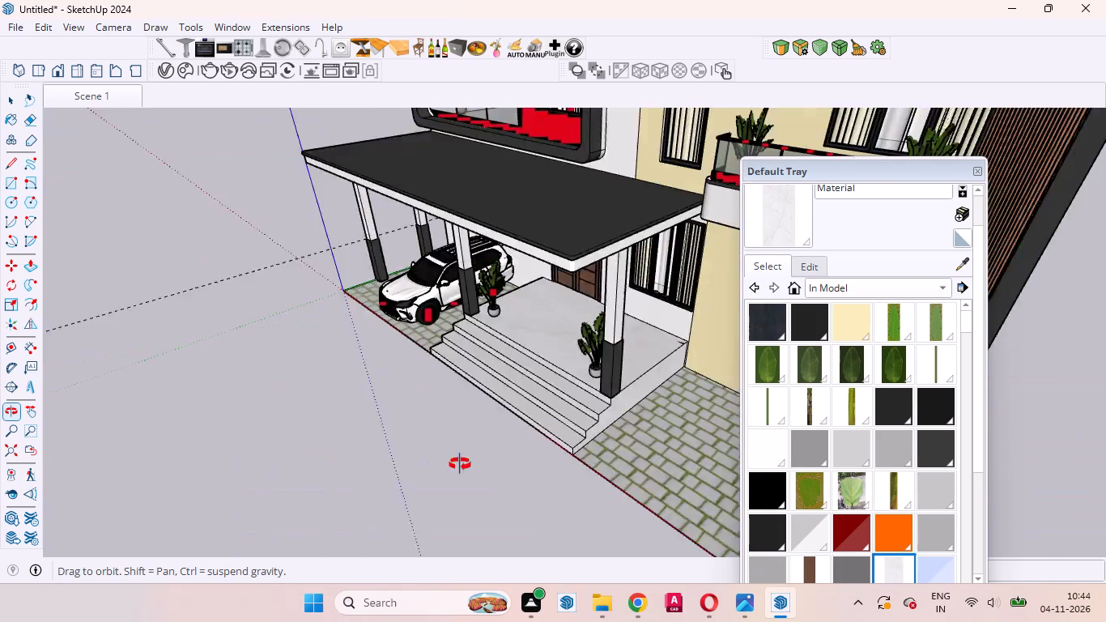
middle_click_drag(460, 464, 462, 458)
scroll(464, 441, "up", 1)
left_click(337, 466)
Open the house group, delete the dashed guide line running parallel to the green axis, and close the group.
scroll(374, 463, "down", 16)
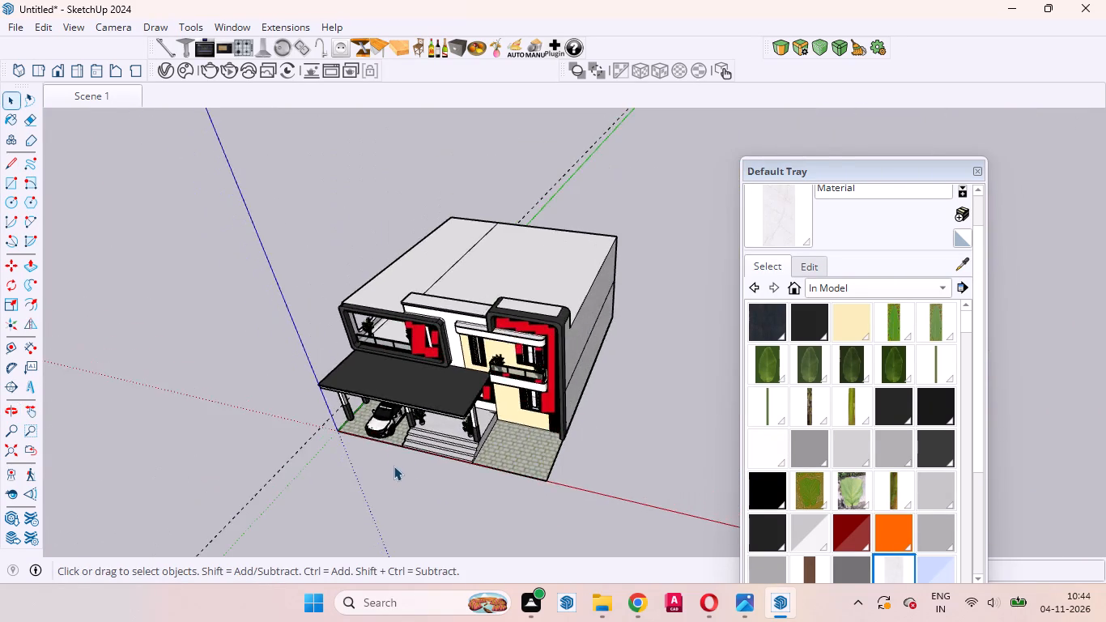
middle_click_drag(398, 462, 443, 471)
left_click_drag(595, 197, 445, 107)
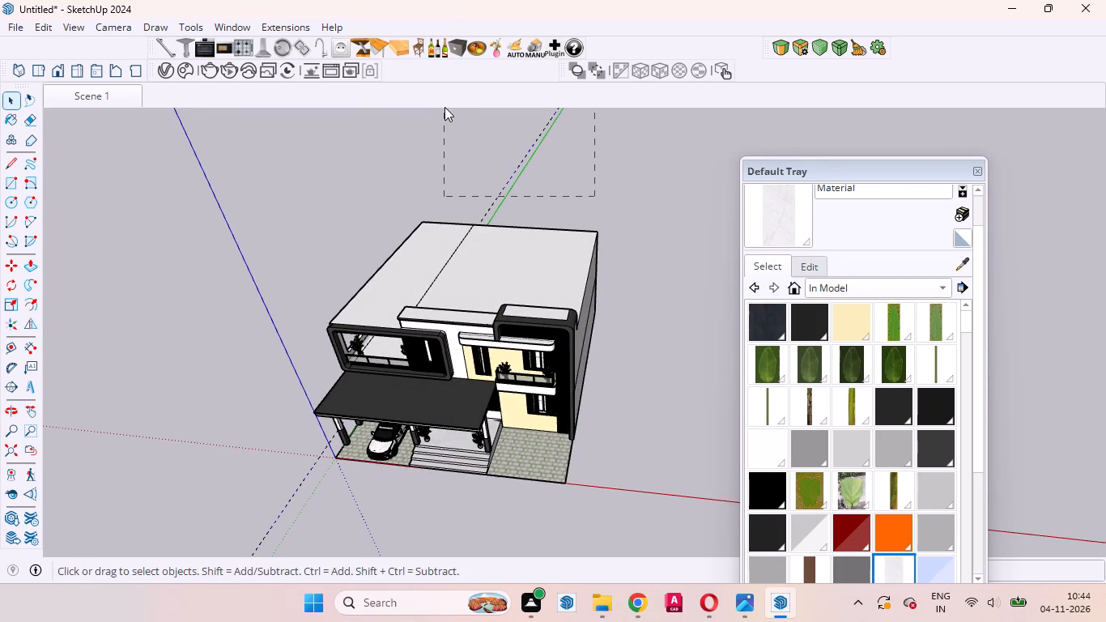
double_click(518, 166)
double_click(518, 165)
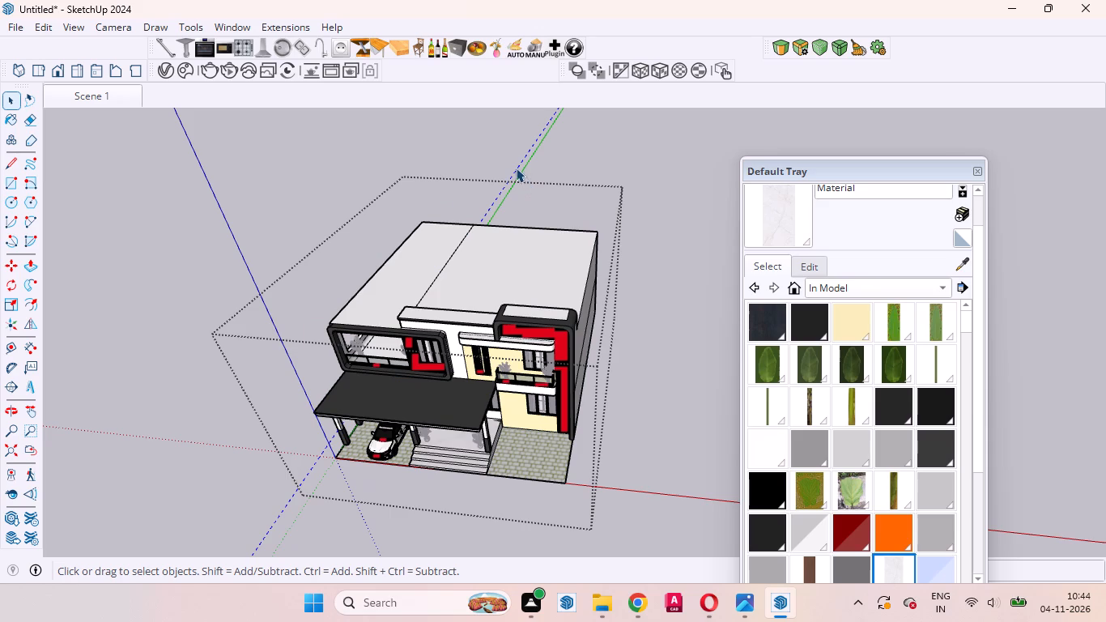
left_click(515, 167)
left_click_drag(532, 201, 451, 134)
key("Delete")
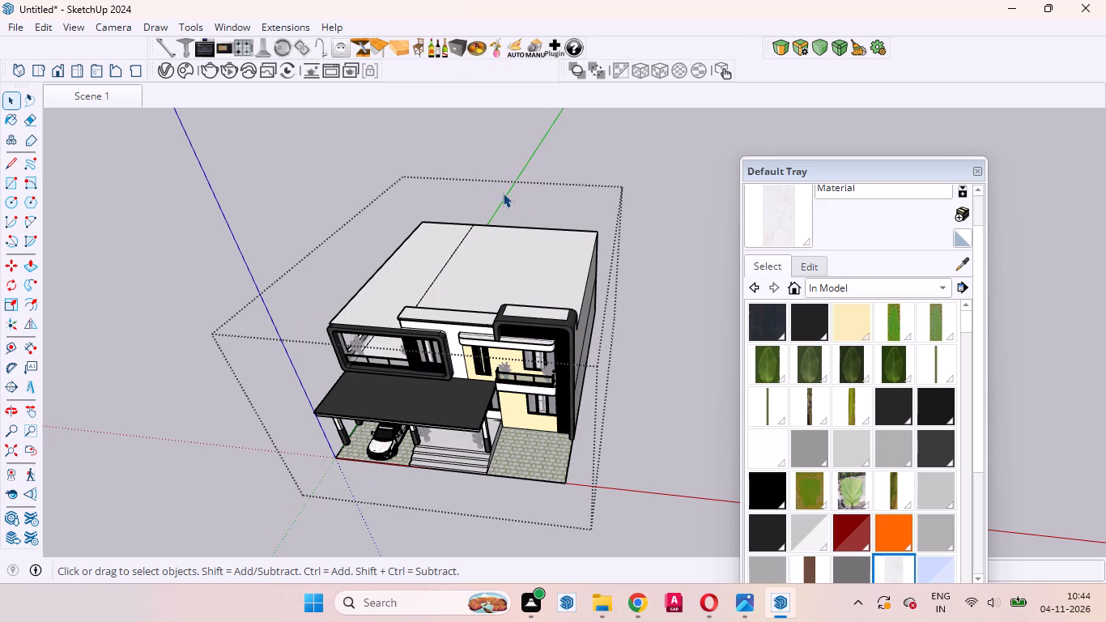
left_click(636, 392)
Examine the front facade and the vertical wood slat cladding inside the tall dark frame from close up.
scroll(421, 474, "up", 7)
middle_click_drag(409, 541, 471, 429)
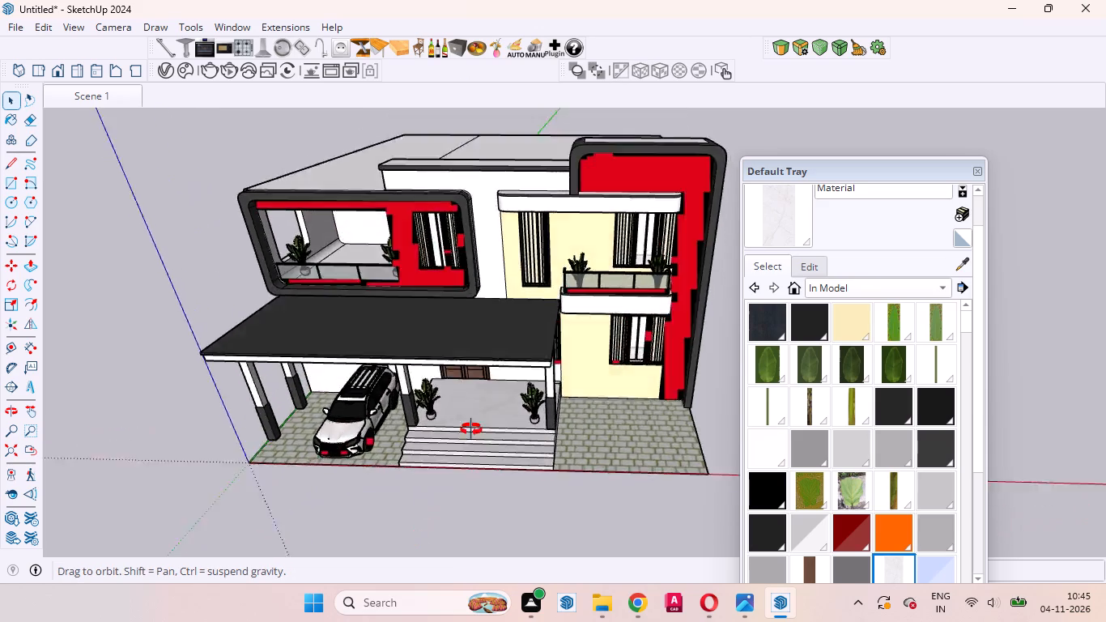
middle_click_drag(471, 429, 510, 343)
middle_click(510, 343)
scroll(589, 151, "up", 12)
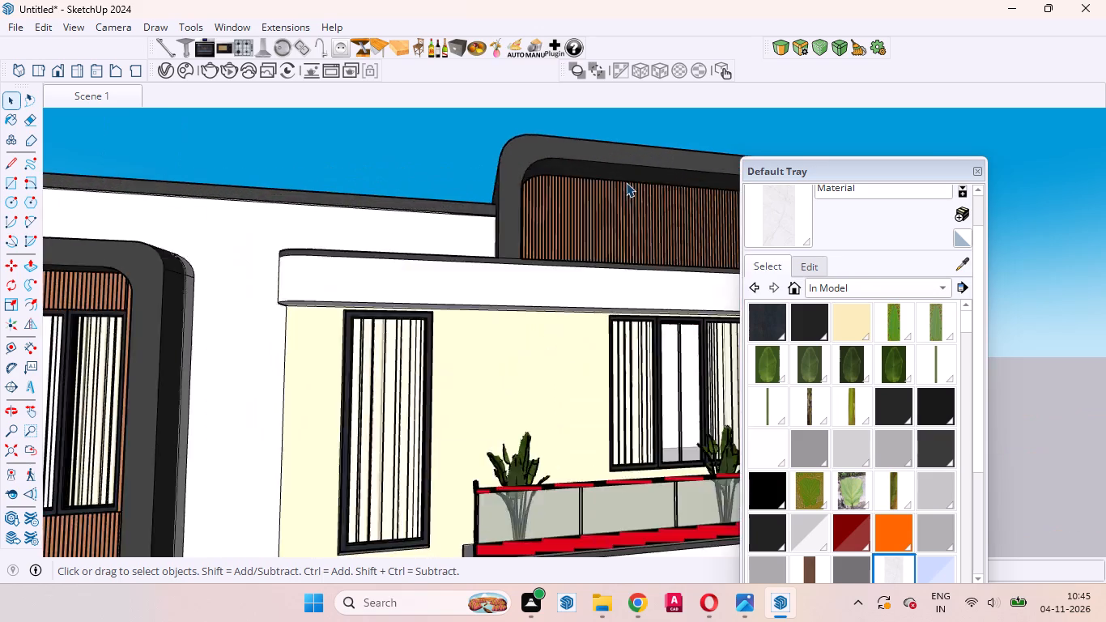
scroll(626, 182, "up", 10)
middle_click_drag(546, 288, 403, 339)
scroll(403, 339, "up", 1)
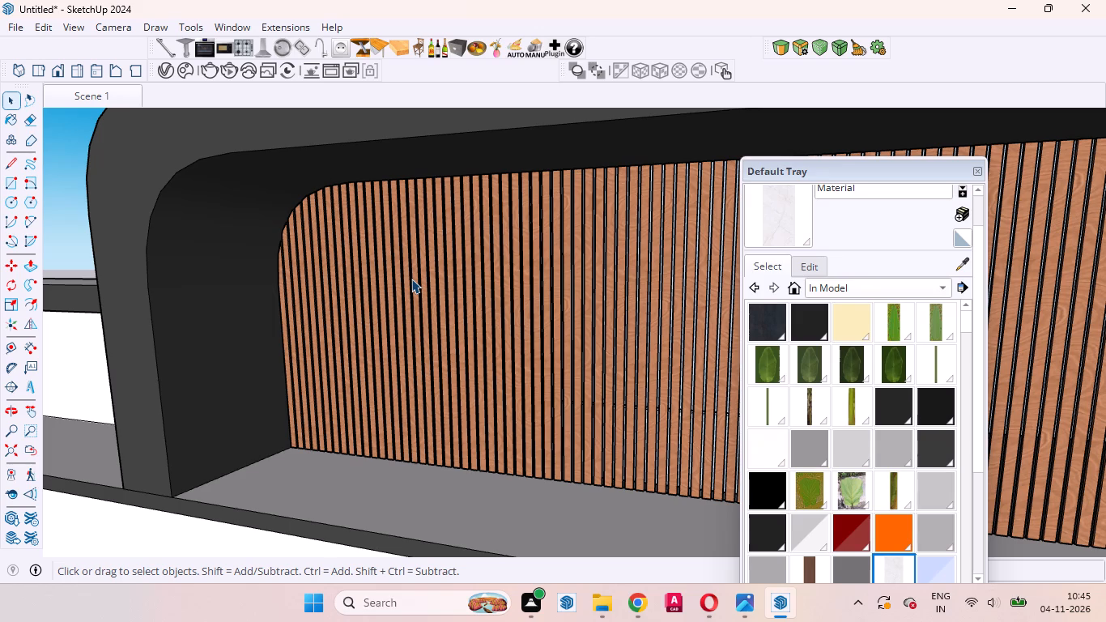
scroll(411, 279, "up", 11)
middle_click_drag(329, 275, 445, 265)
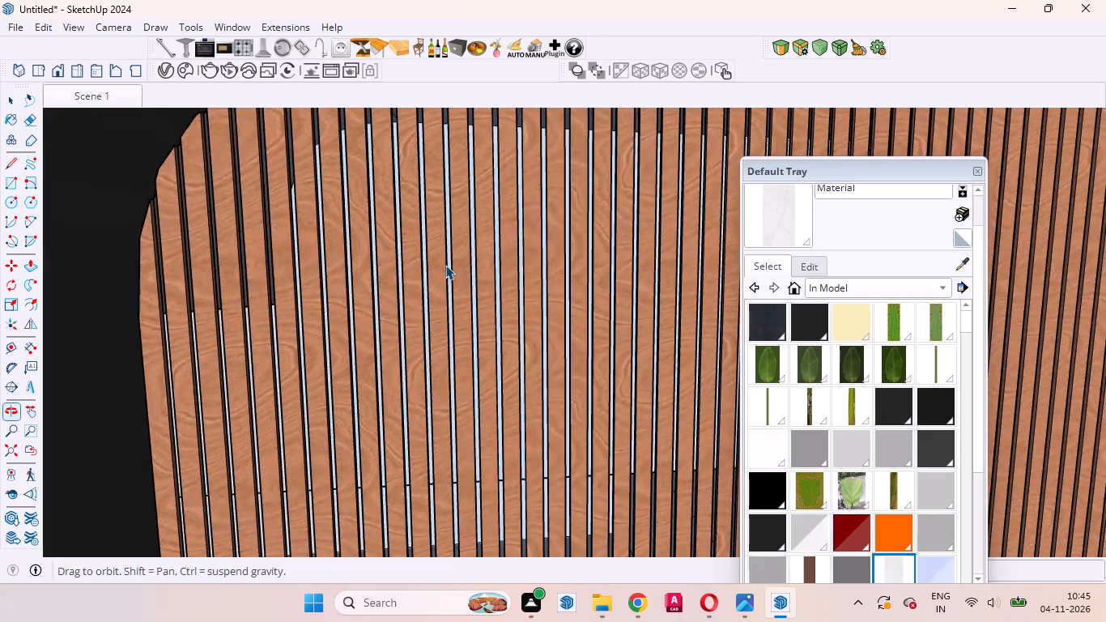
scroll(445, 265, "down", 15)
middle_click_drag(351, 289, 545, 325)
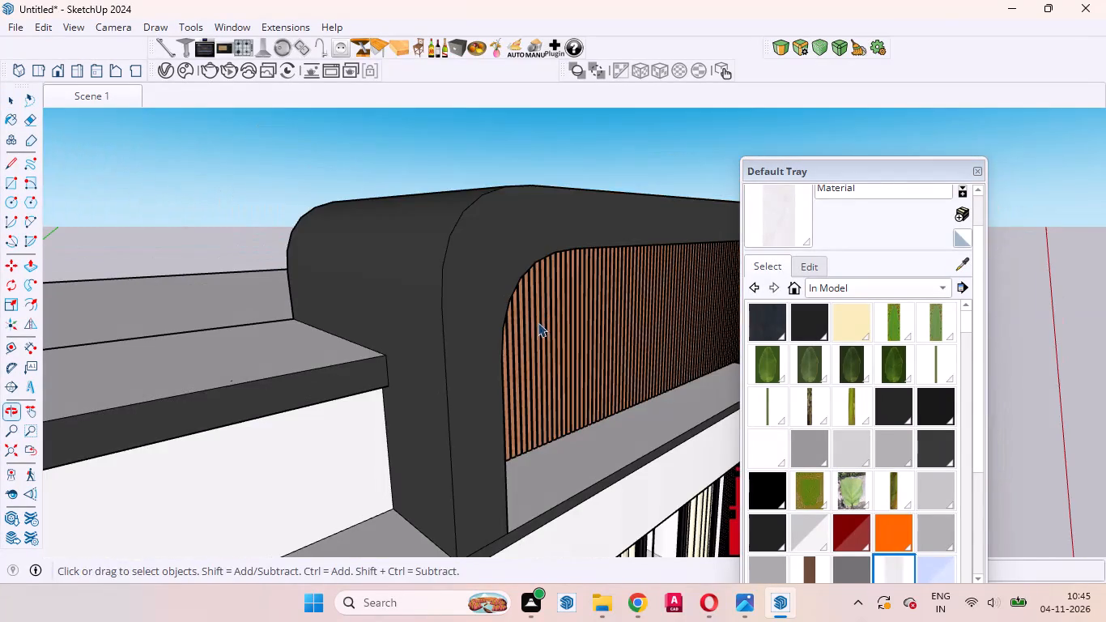
scroll(414, 279, "down", 4)
middle_click_drag(521, 291, 425, 201)
scroll(419, 185, "up", 6)
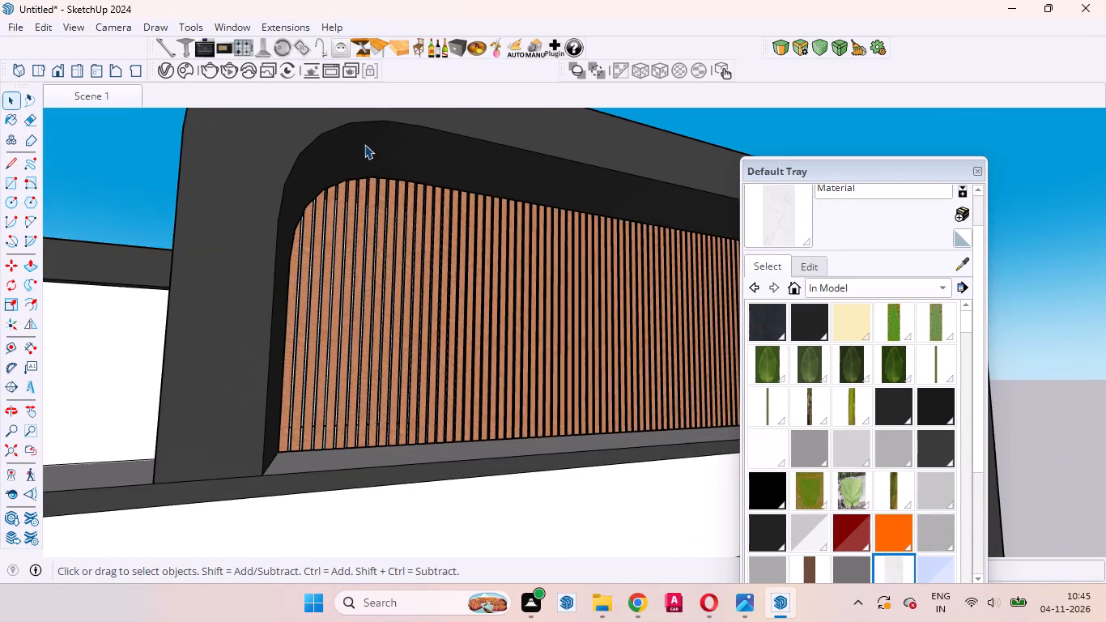
scroll(337, 241, "down", 4)
middle_click_drag(428, 236, 310, 221)
scroll(311, 219, "up", 3)
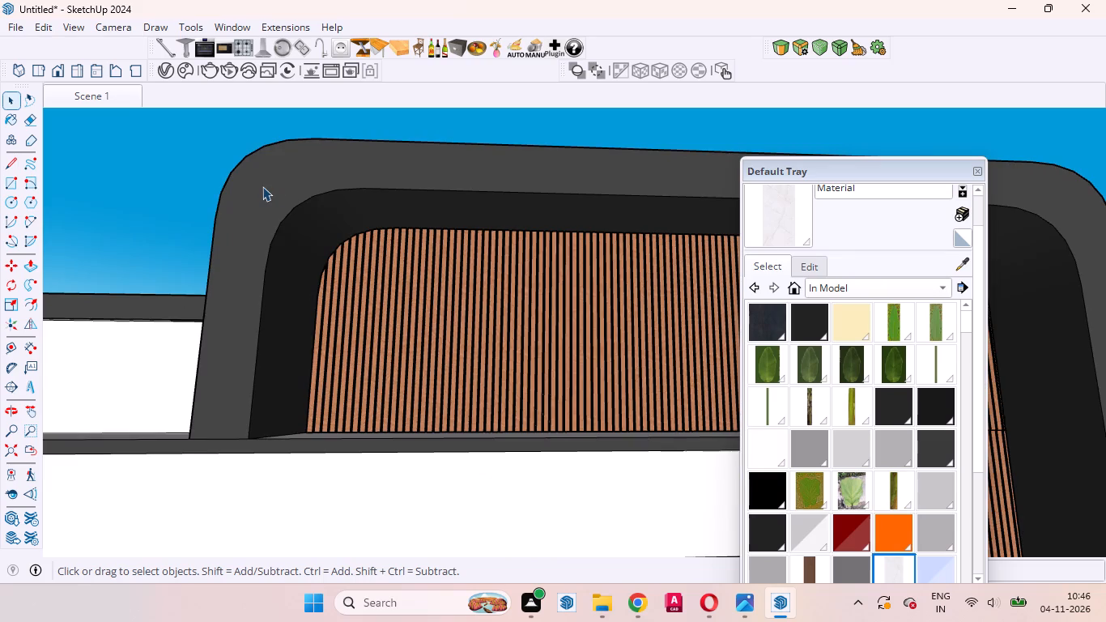
Open the house group, inspect the tall dark frame's front face and its inner and outer edges, and leave the group.
scroll(262, 186, "up", 5)
left_click(306, 228)
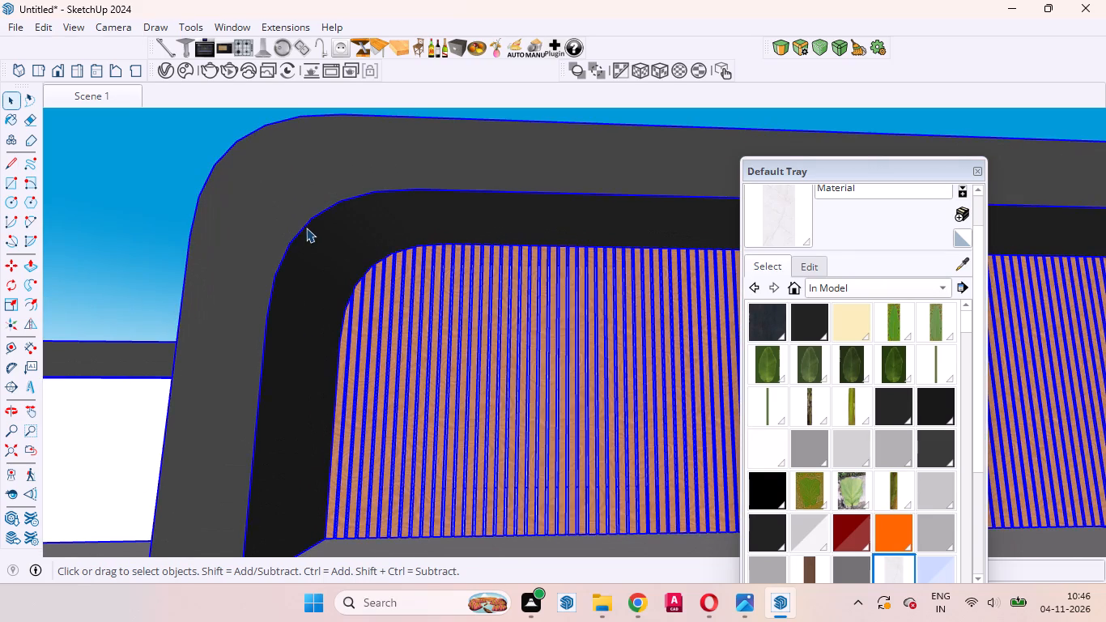
double_click(306, 230)
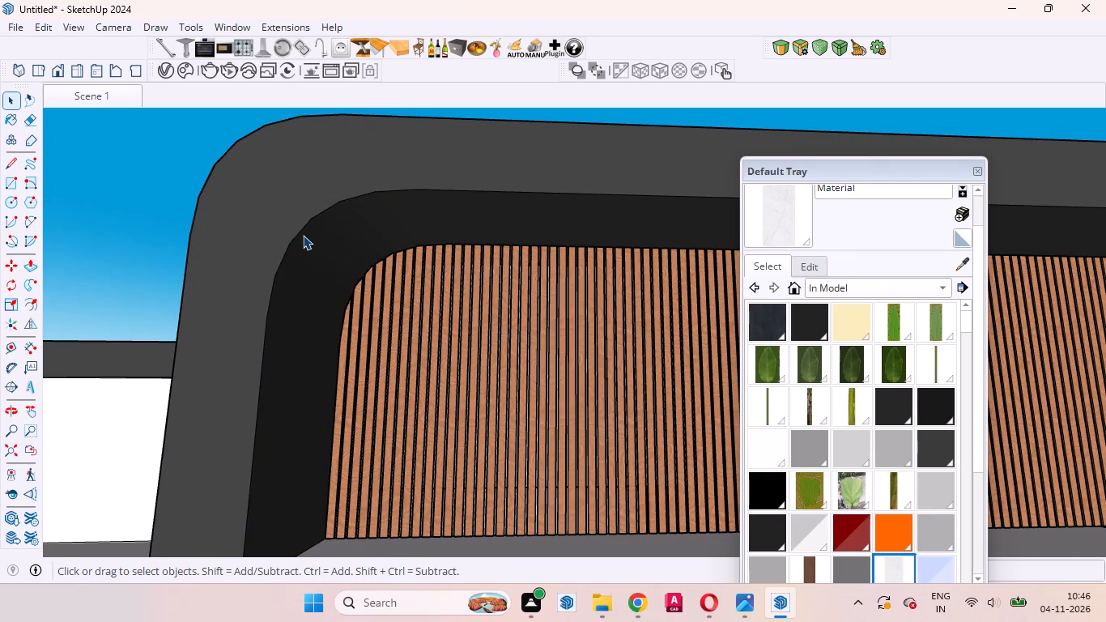
left_click(303, 234)
left_click(299, 231)
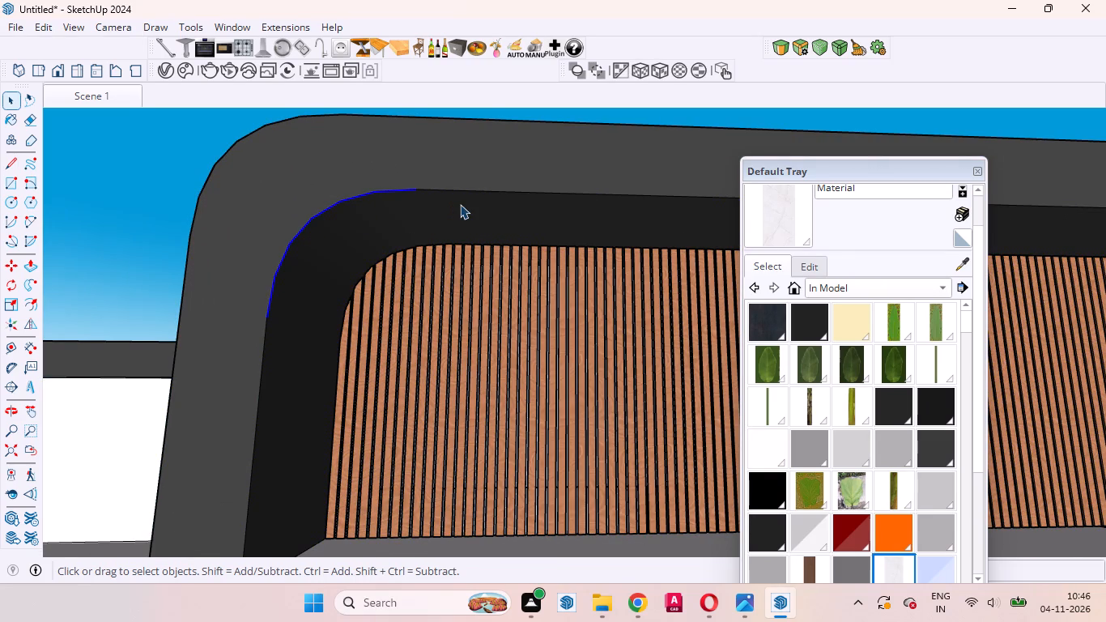
left_click(468, 190)
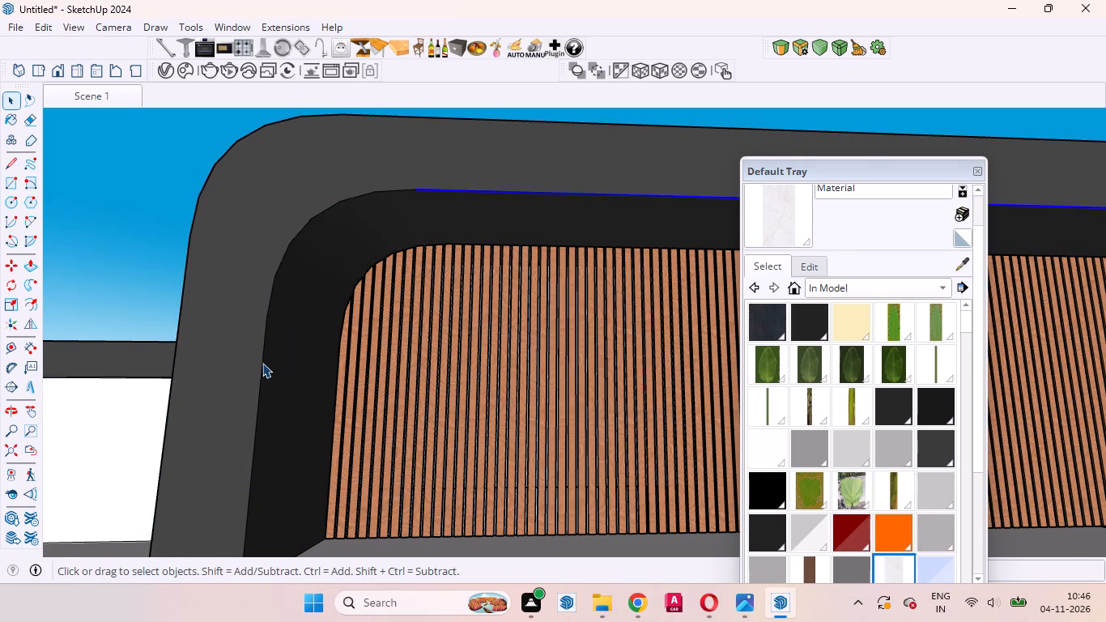
left_click(262, 361)
left_click(185, 302)
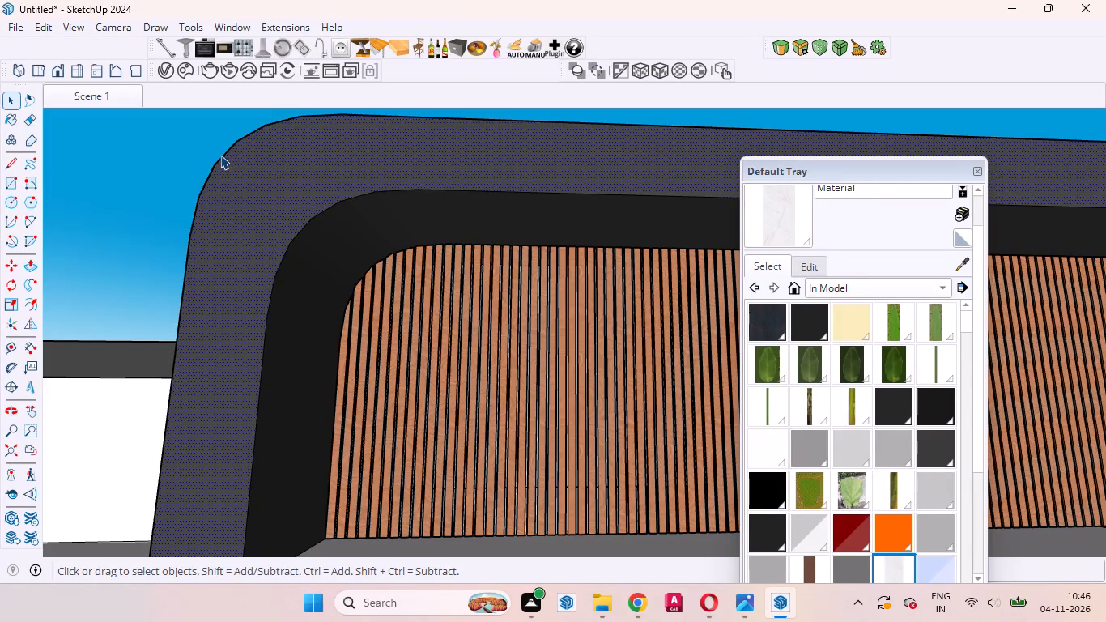
left_click(221, 156)
left_click(185, 272)
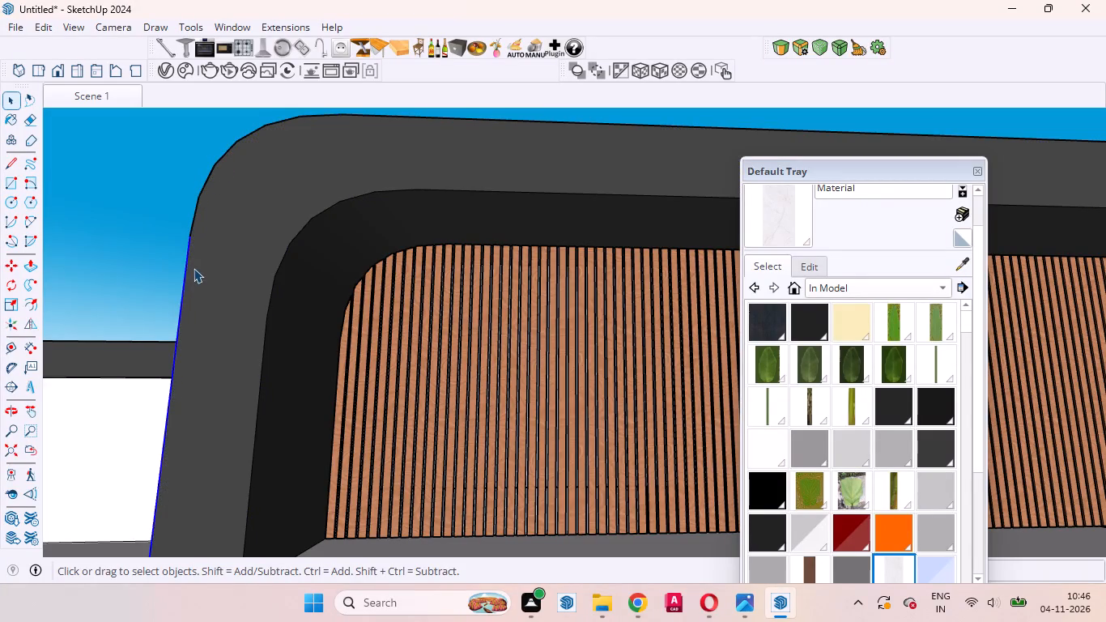
scroll(194, 268, "down", 8)
scroll(240, 287, "up", 1)
scroll(240, 287, "down", 3)
middle_click_drag(355, 427, 488, 599)
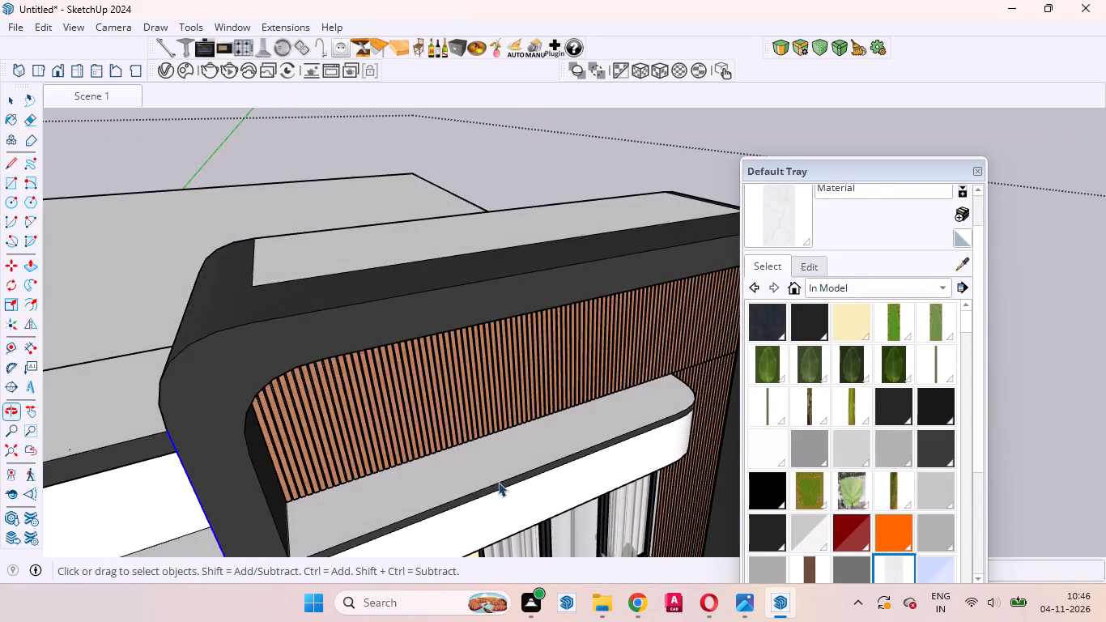
scroll(471, 437, "down", 9)
left_click(578, 330)
middle_click_drag(548, 418, 403, 258)
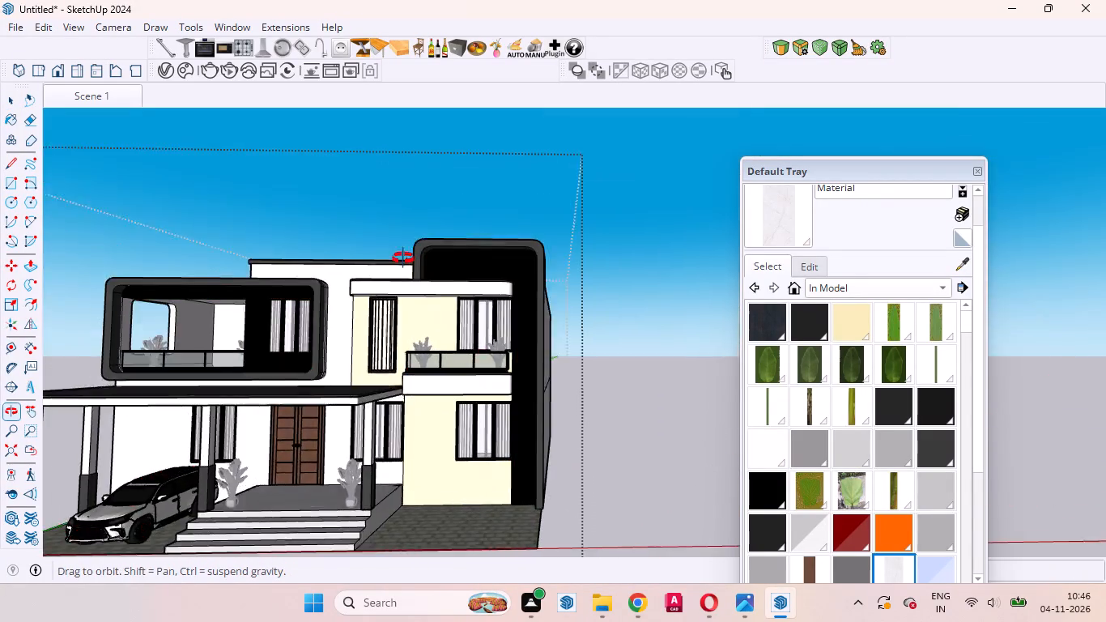
middle_click_drag(403, 258, 406, 255)
scroll(439, 267, "up", 9)
scroll(589, 321, "down", 9)
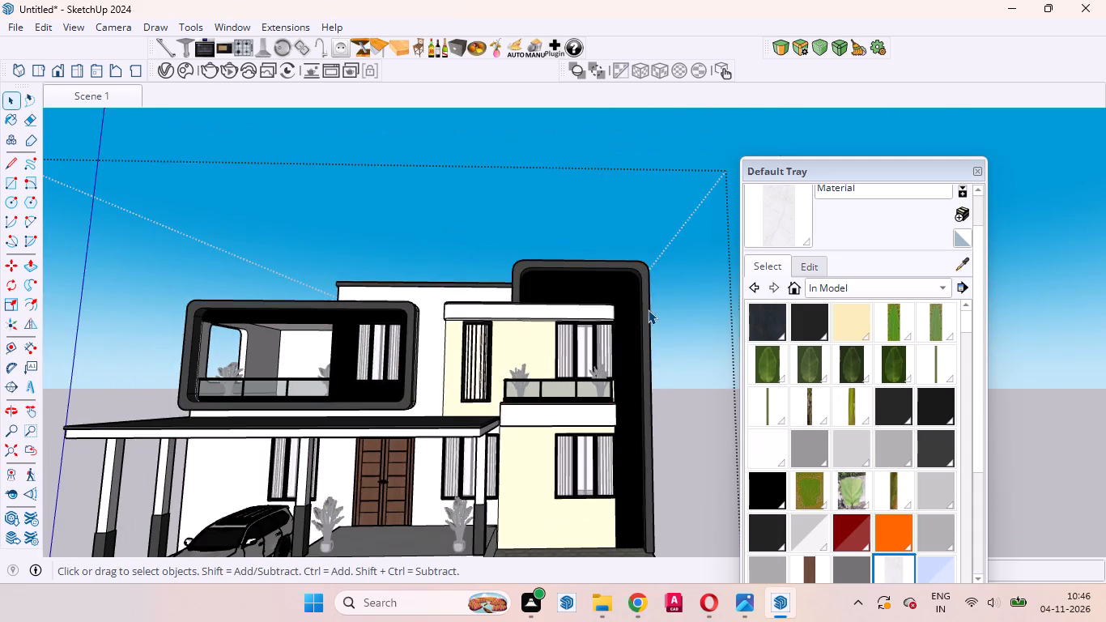
scroll(513, 405, "up", 1)
scroll(754, 267, "down", 8)
scroll(605, 323, "down", 11)
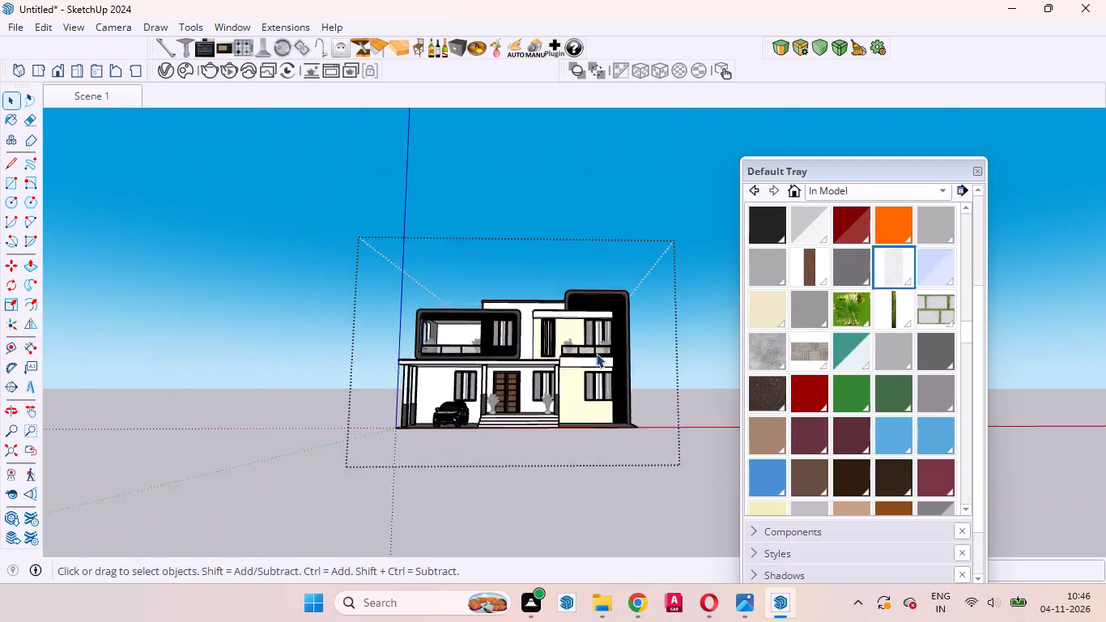
scroll(558, 454, "up", 5)
left_click(567, 445)
Examine the whole front facade, the upper balcony's slat wall and the porch roof from several angles.
middle_click_drag(522, 381, 632, 479)
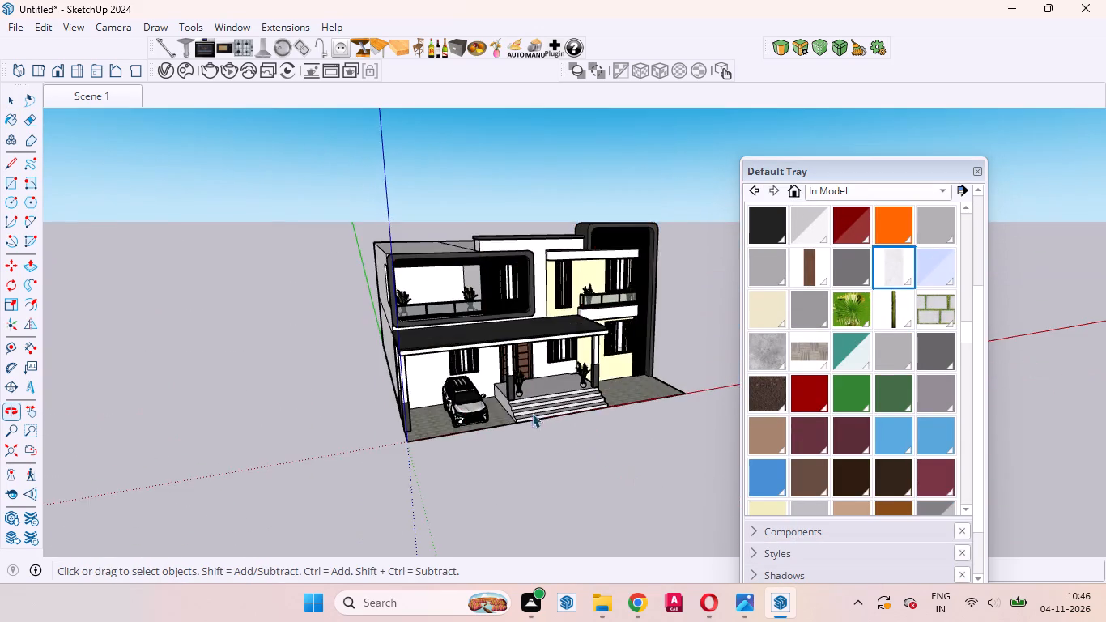
scroll(499, 398, "up", 10)
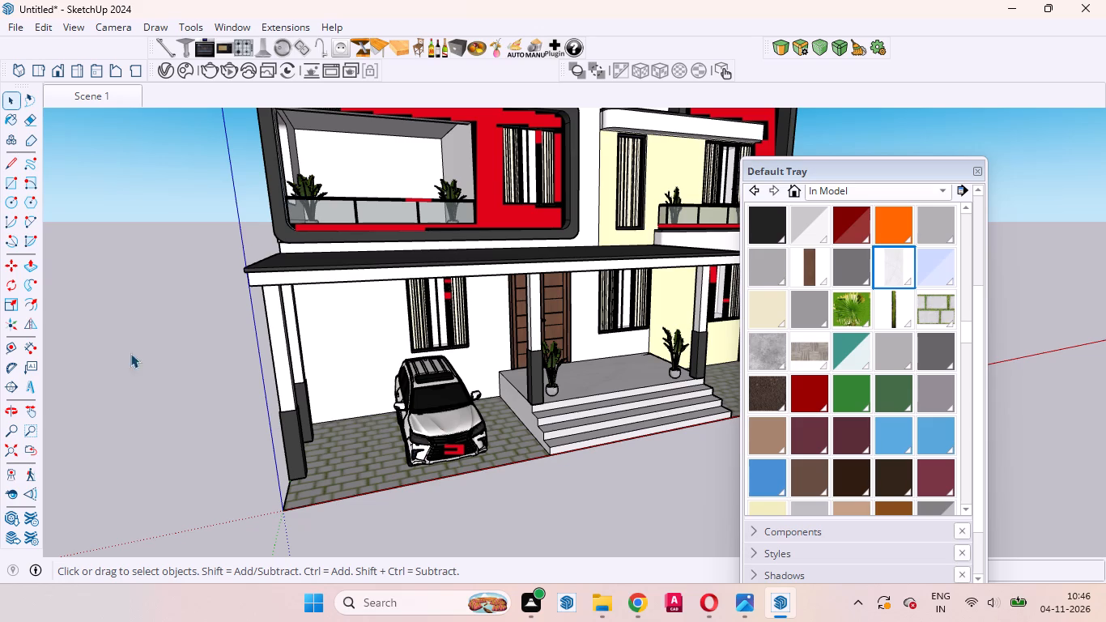
scroll(345, 411, "down", 6)
left_click(586, 521)
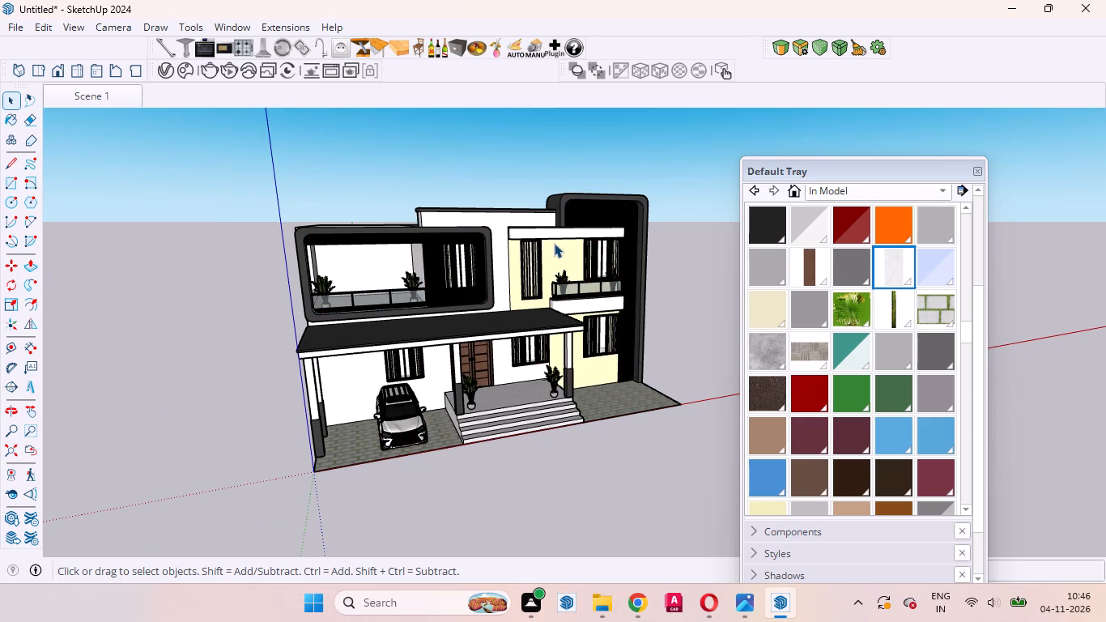
scroll(554, 209, "up", 9)
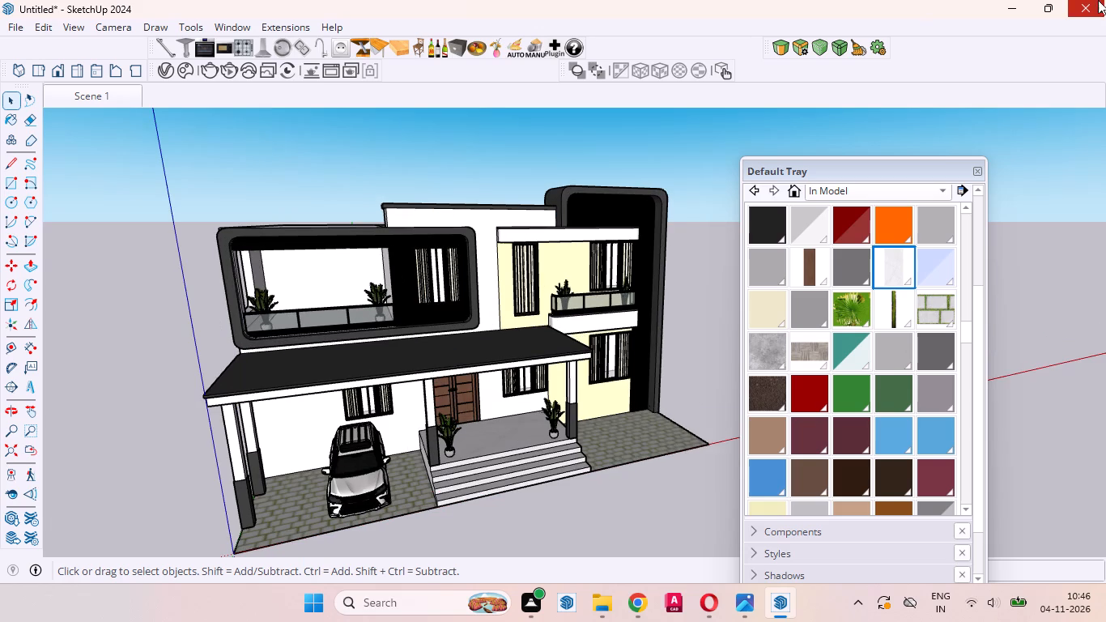
scroll(1087, 0, "up", 5)
scroll(417, 298, "up", 8)
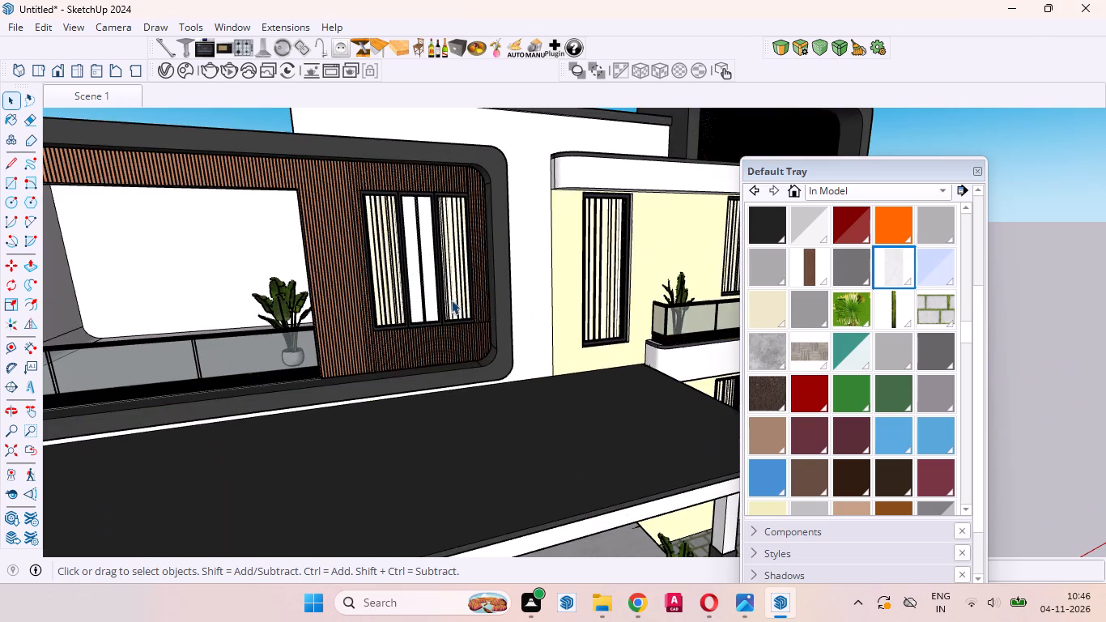
middle_click_drag(450, 309, 385, 232)
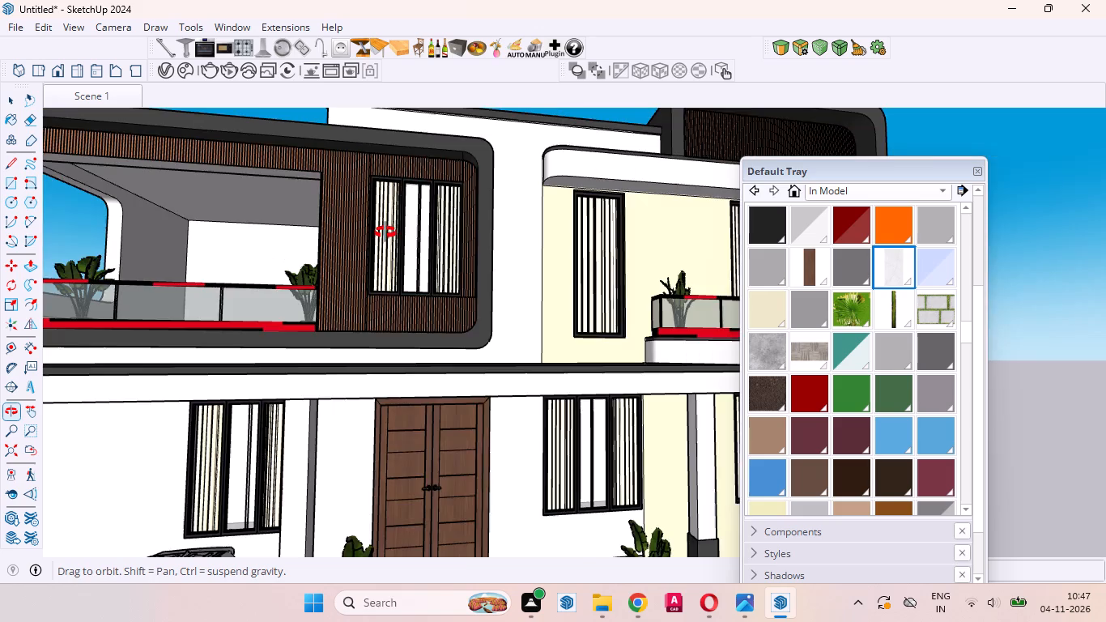
scroll(482, 238, "down", 9)
scroll(139, 181, "up", 5)
scroll(321, 200, "up", 5)
middle_click_drag(363, 238, 287, 124)
scroll(363, 238, "up", 1)
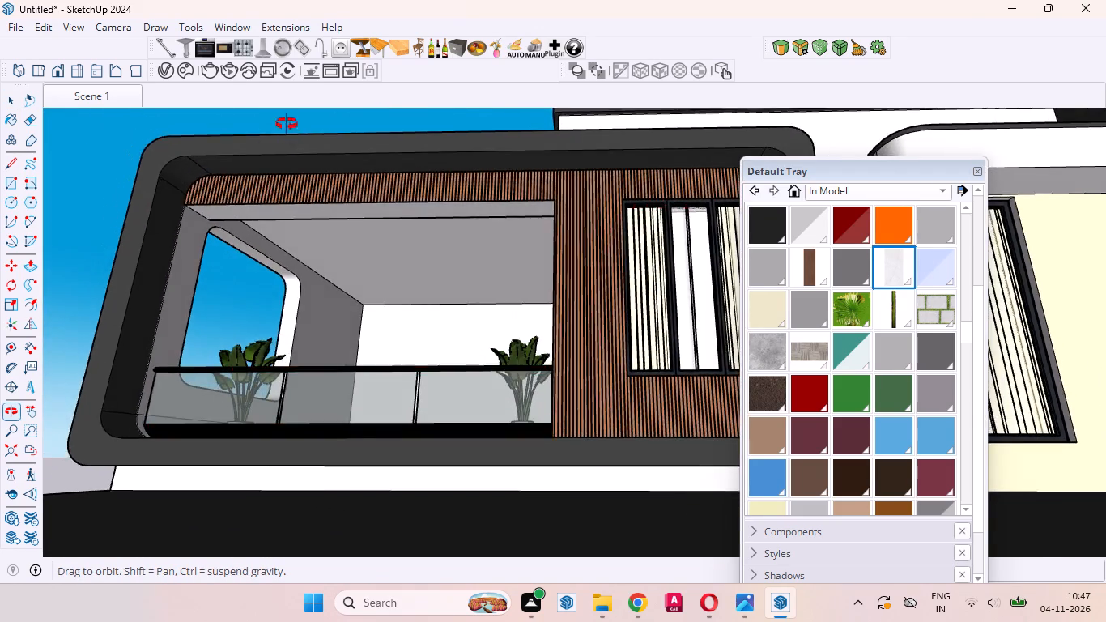
middle_click_drag(287, 124, 287, 123)
scroll(270, 312, "down", 20)
scroll(270, 312, "down", 5)
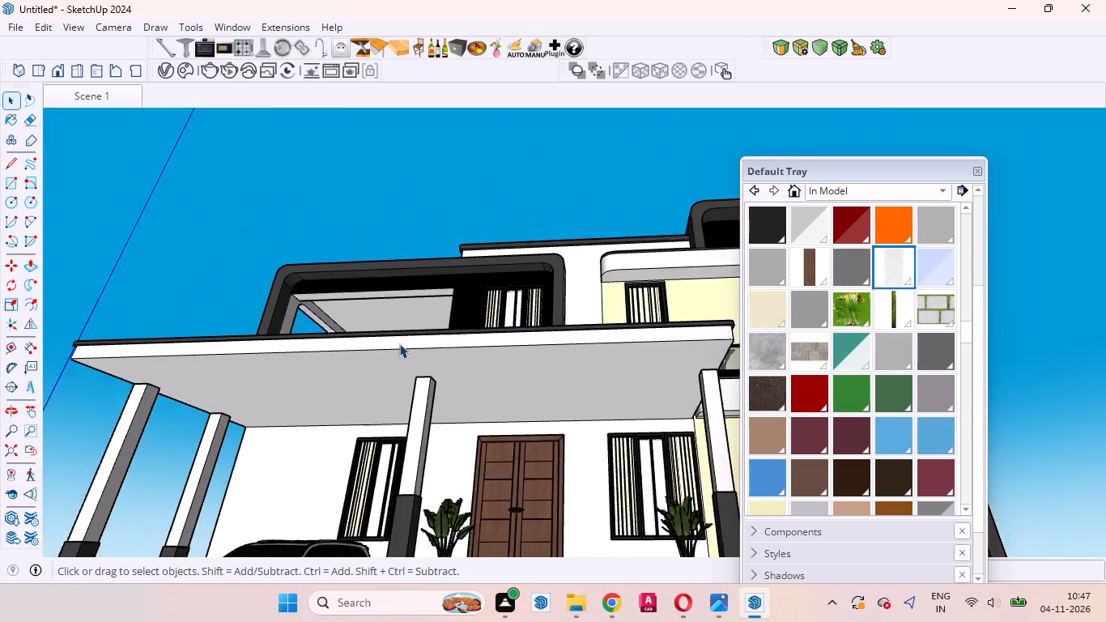
scroll(399, 343, "down", 2)
scroll(517, 371, "down", 5)
Select the underside face of the porch roof inside the house group and bring up the 1001bit tools.
middle_click_drag(511, 401, 548, 322)
scroll(540, 336, "up", 5)
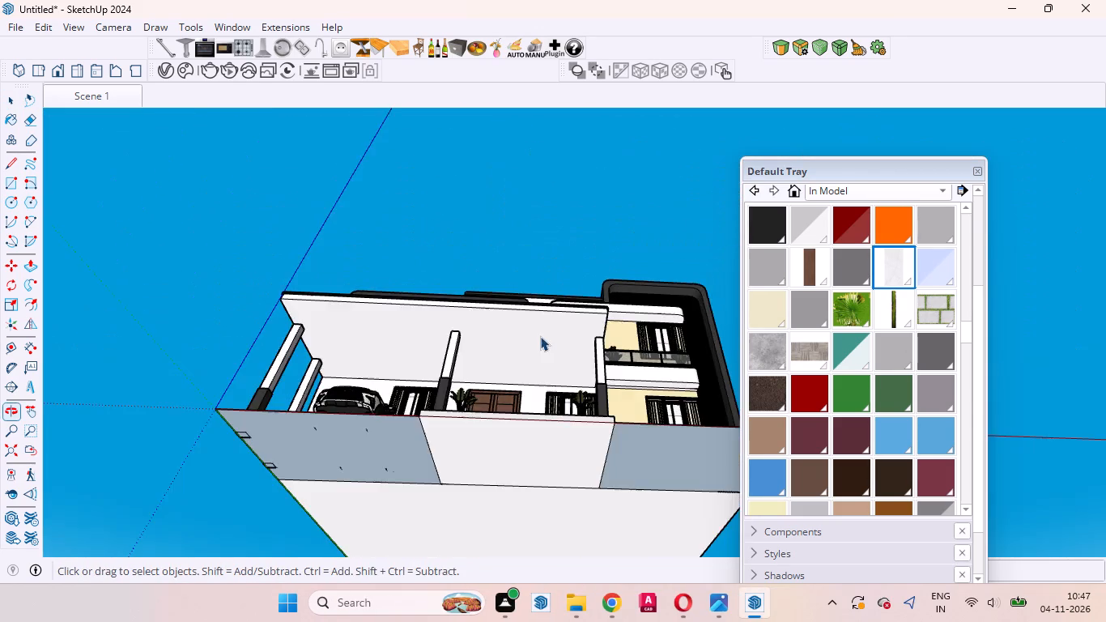
left_click(515, 340)
double_click(495, 329)
triple_click(464, 330)
double_click(464, 330)
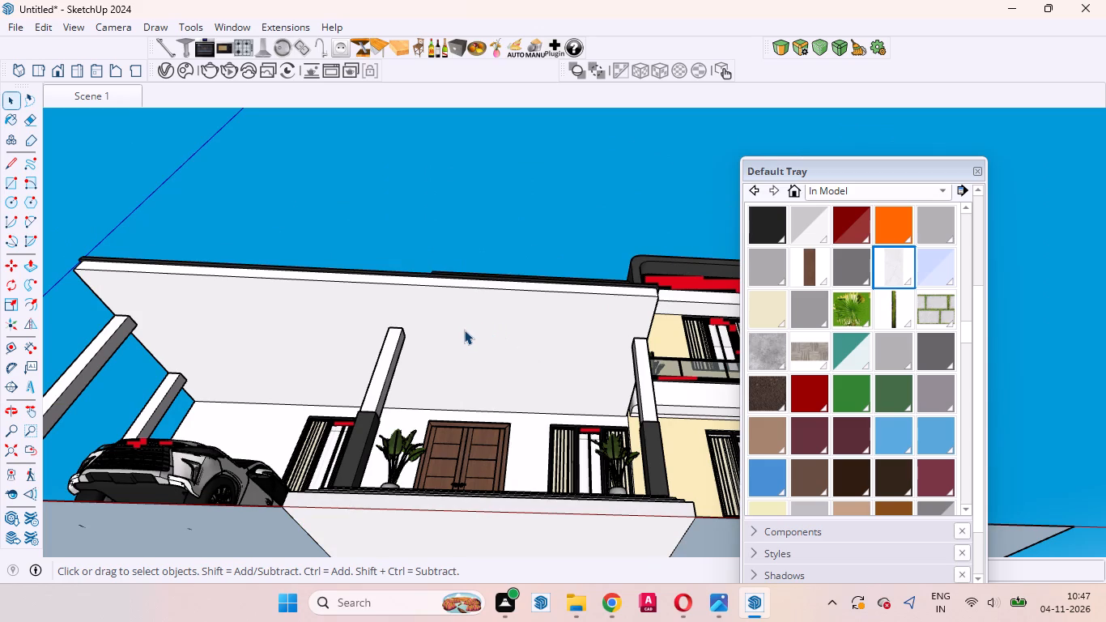
left_click(492, 345)
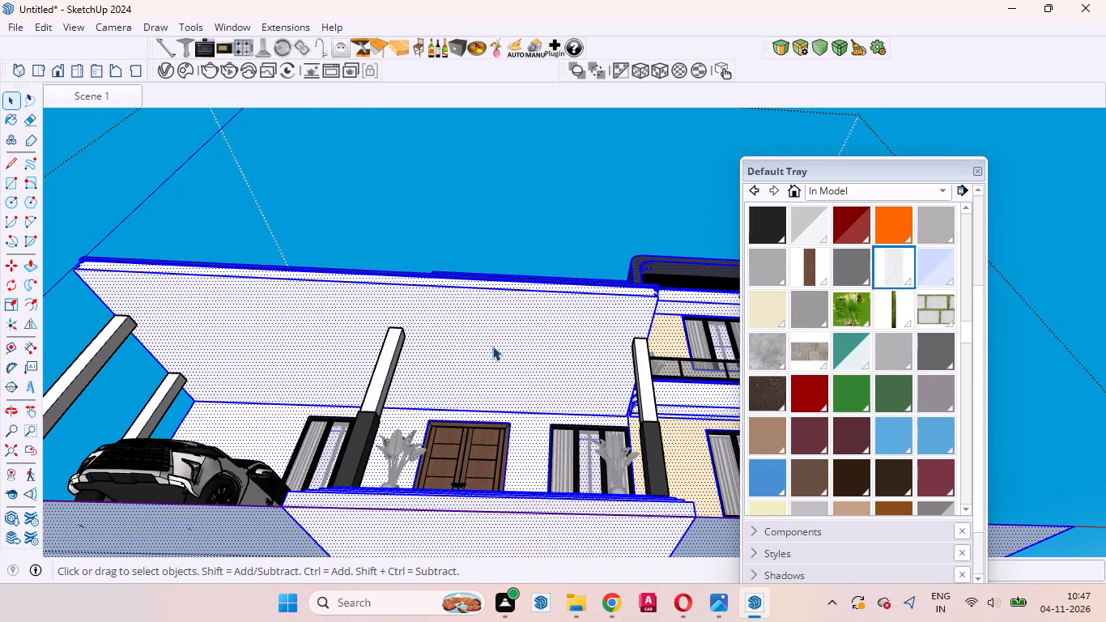
right_click(429, 19)
left_click(473, 15)
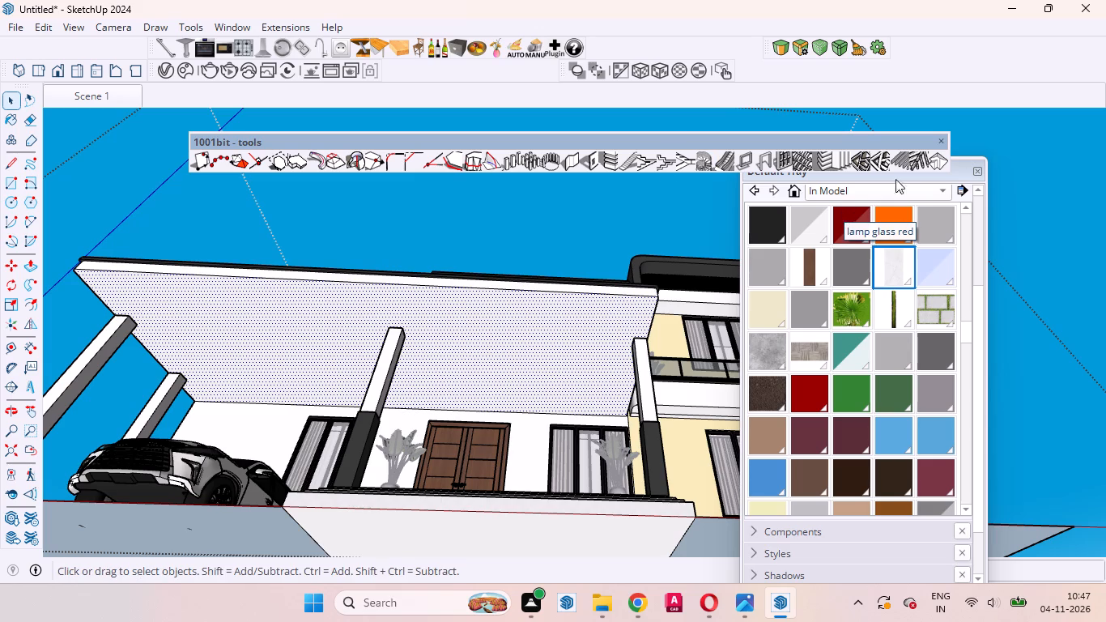
scroll(513, 319, "up", 2)
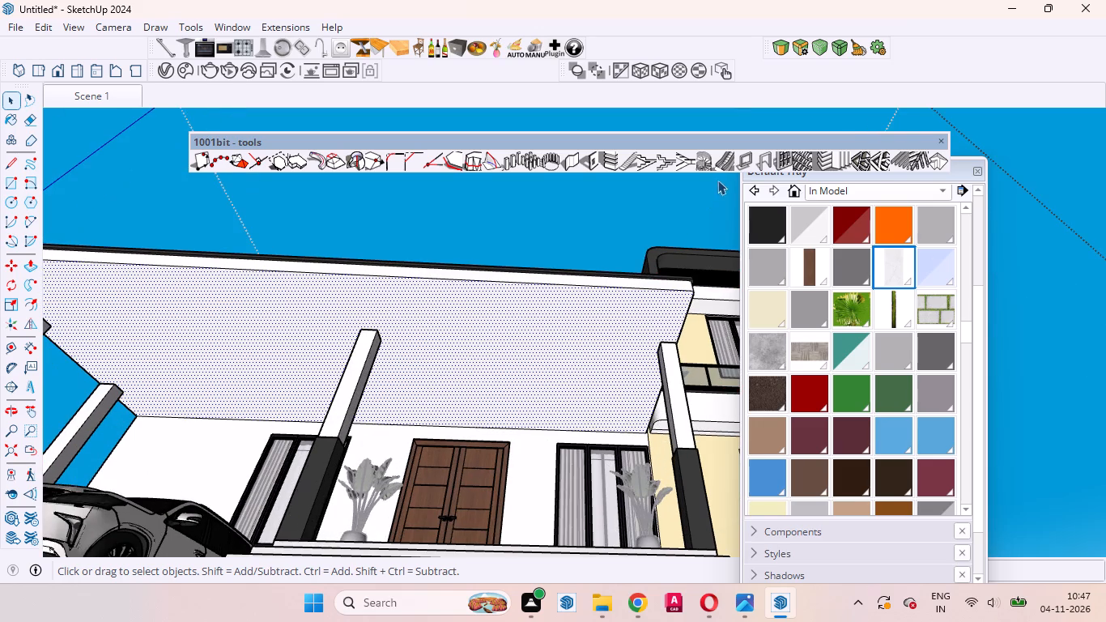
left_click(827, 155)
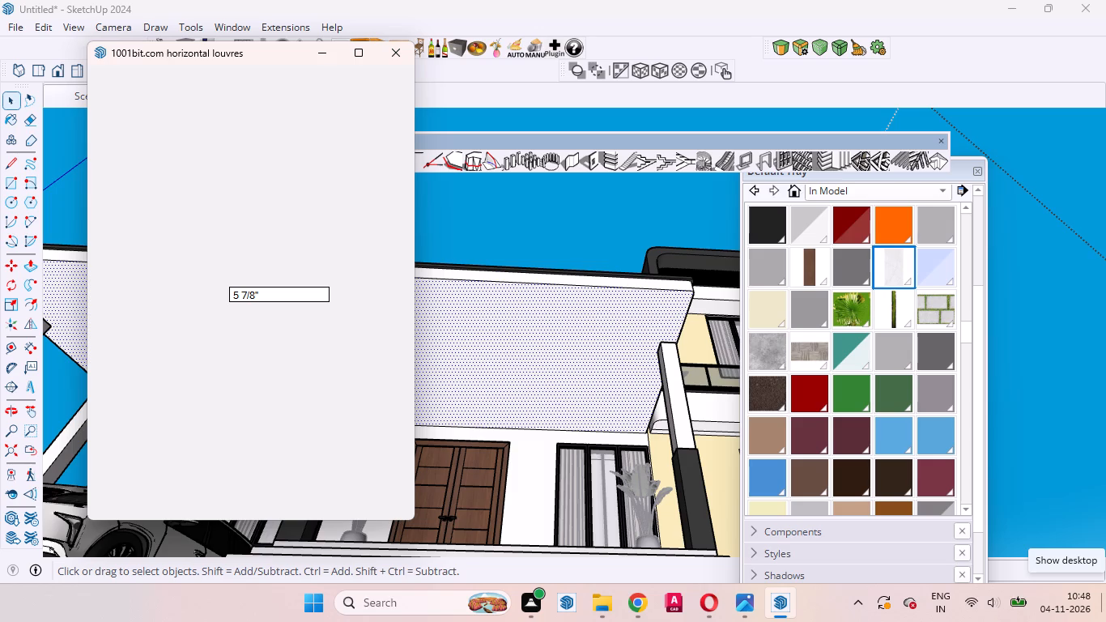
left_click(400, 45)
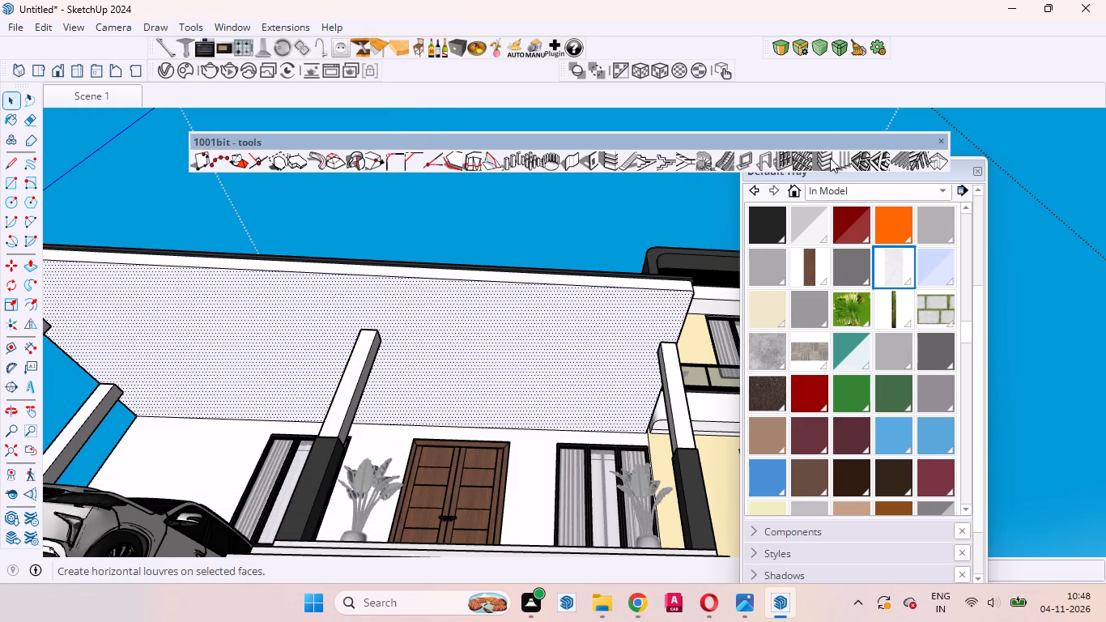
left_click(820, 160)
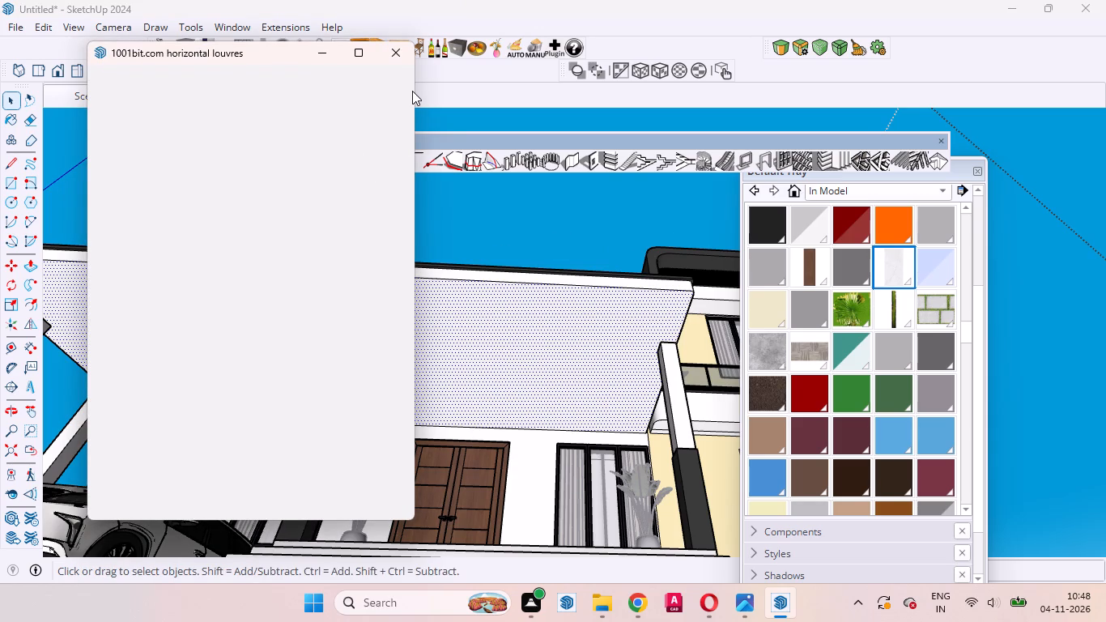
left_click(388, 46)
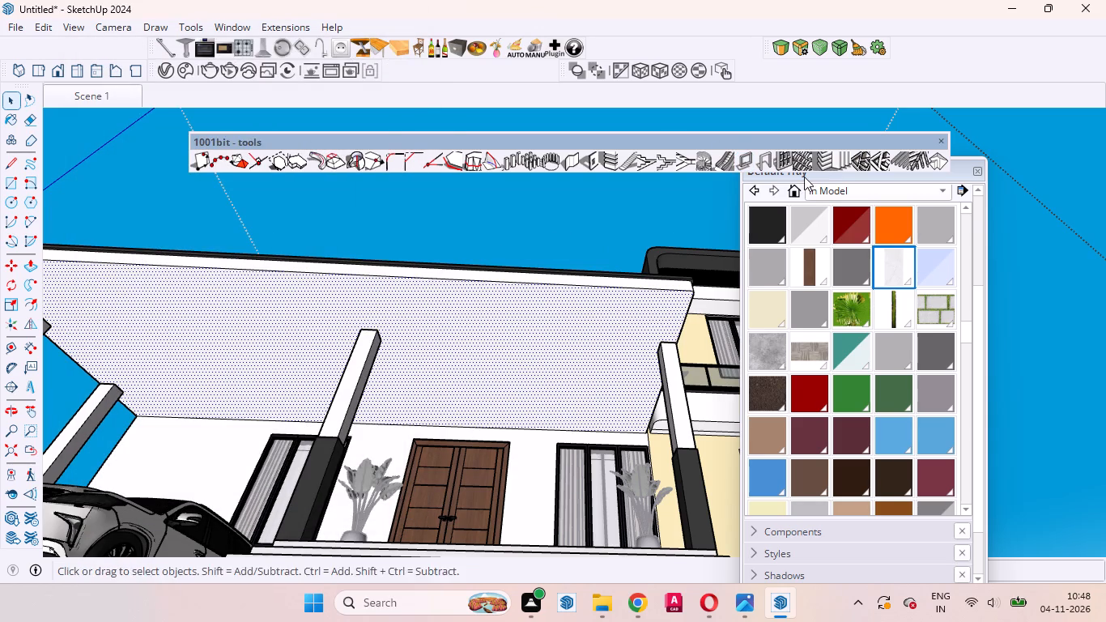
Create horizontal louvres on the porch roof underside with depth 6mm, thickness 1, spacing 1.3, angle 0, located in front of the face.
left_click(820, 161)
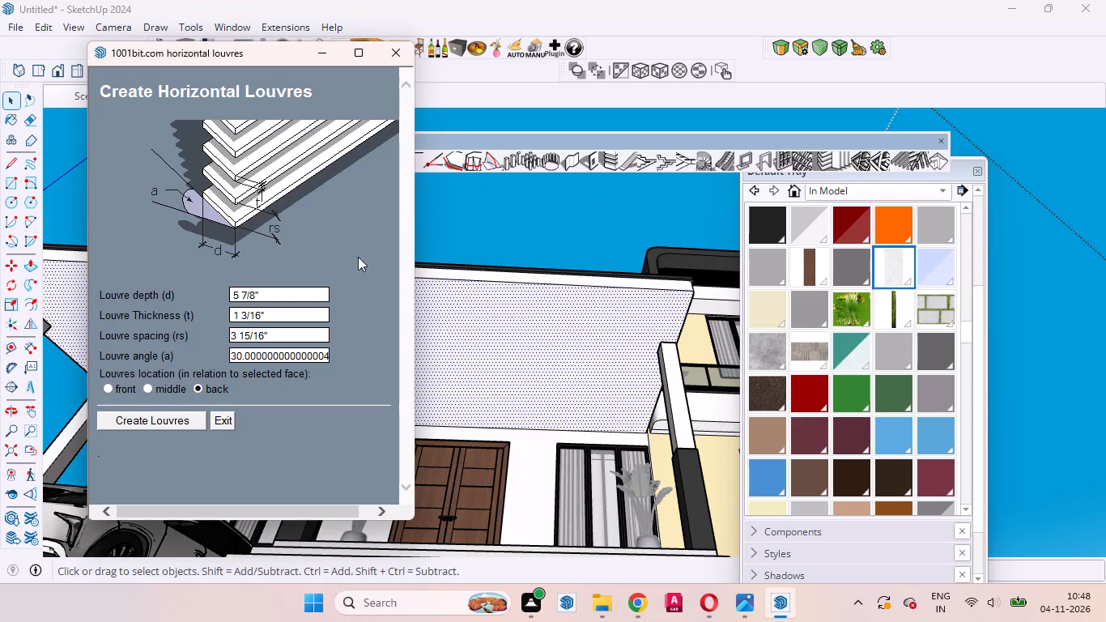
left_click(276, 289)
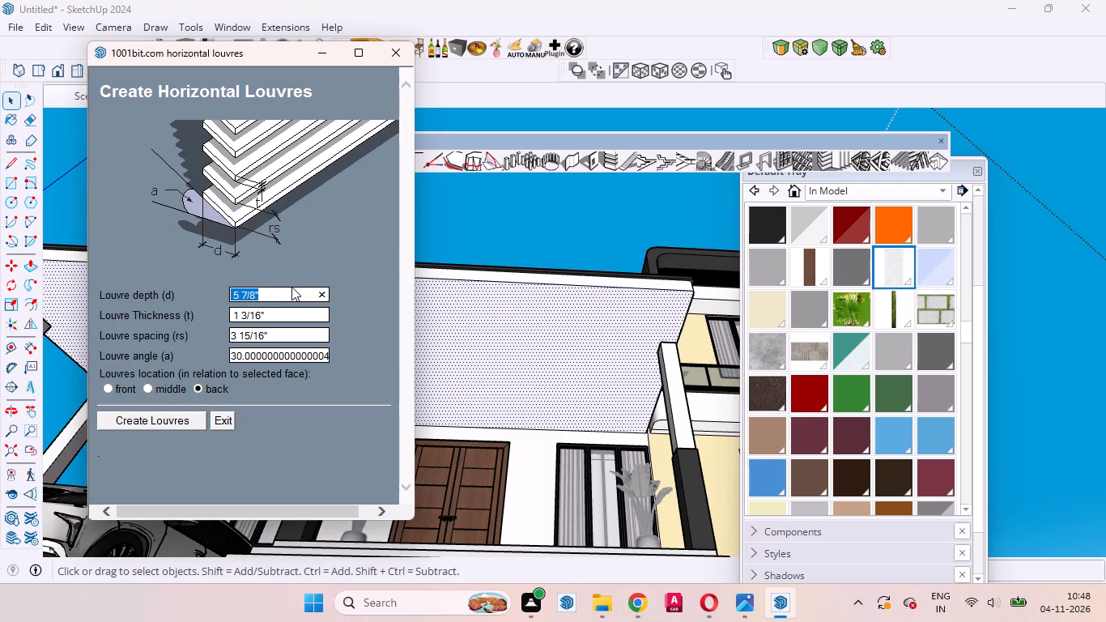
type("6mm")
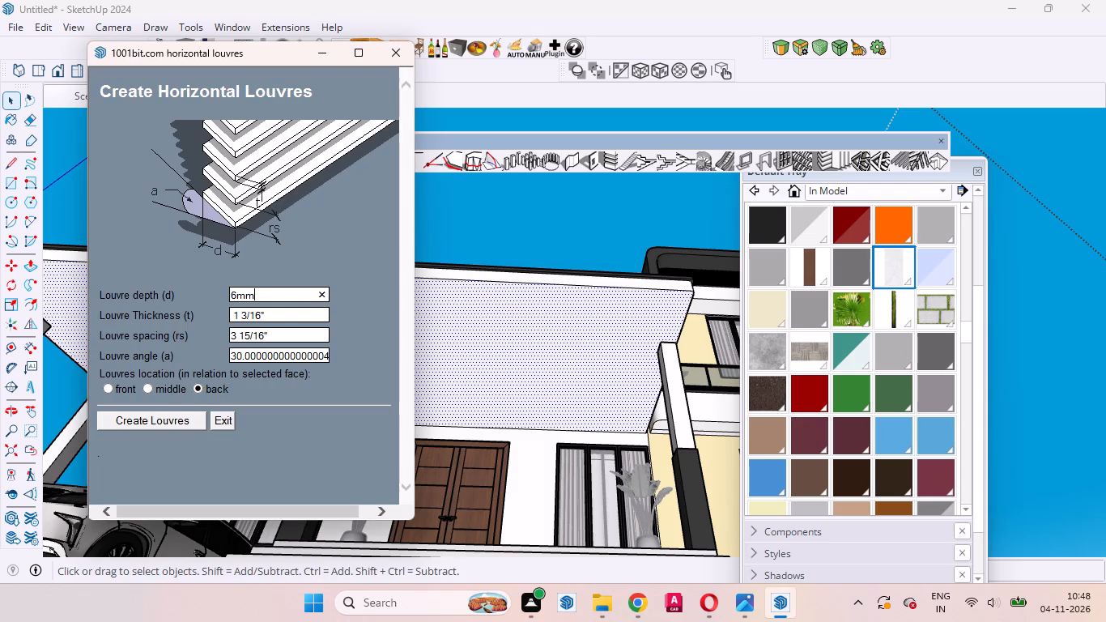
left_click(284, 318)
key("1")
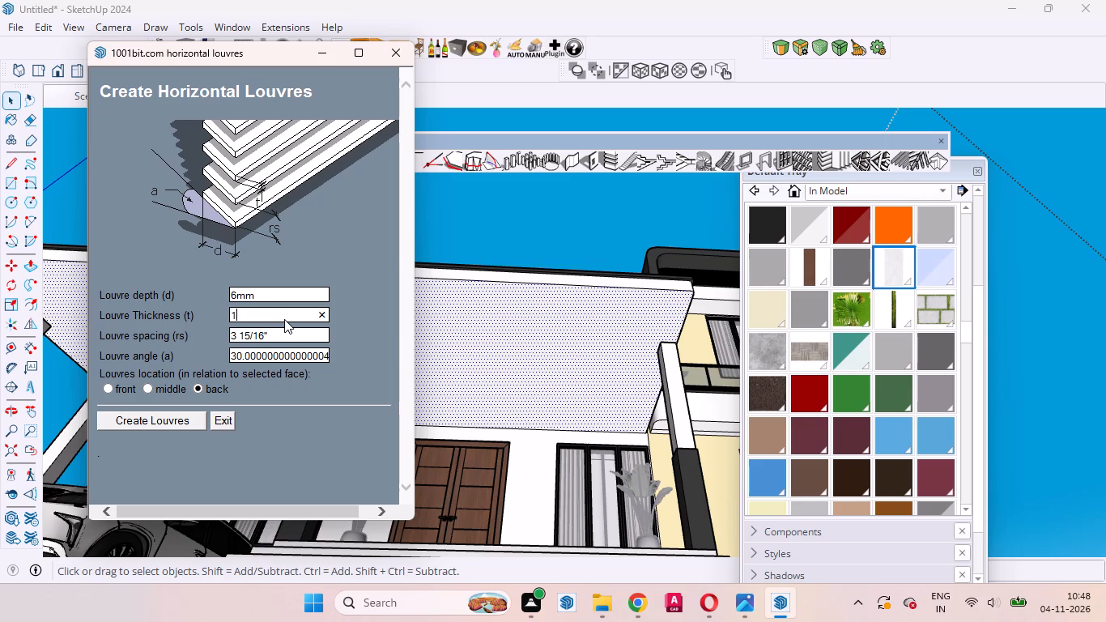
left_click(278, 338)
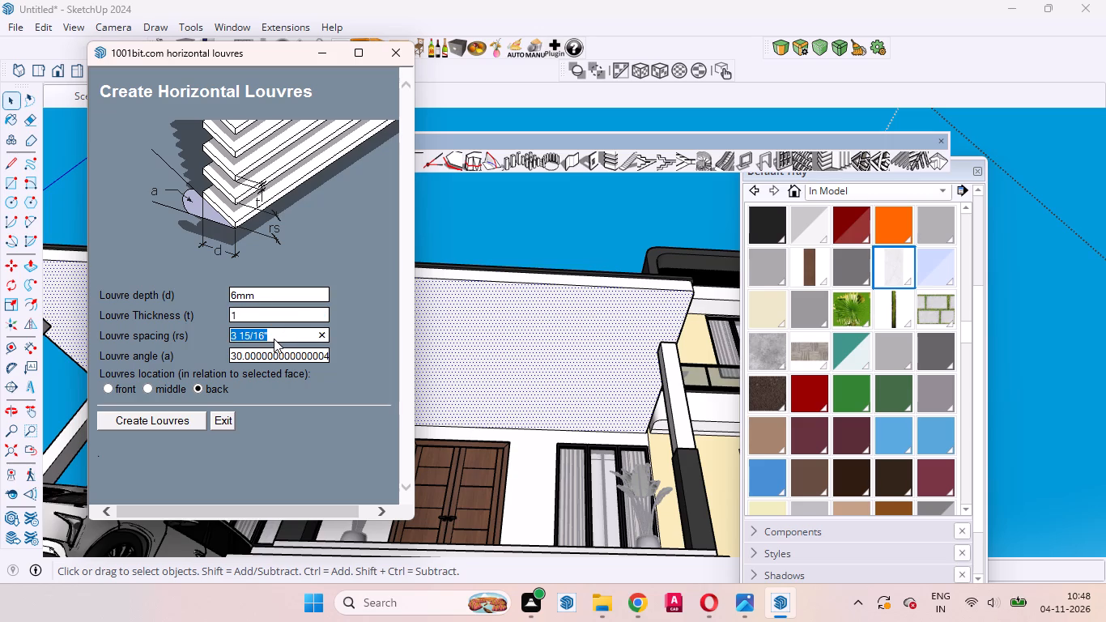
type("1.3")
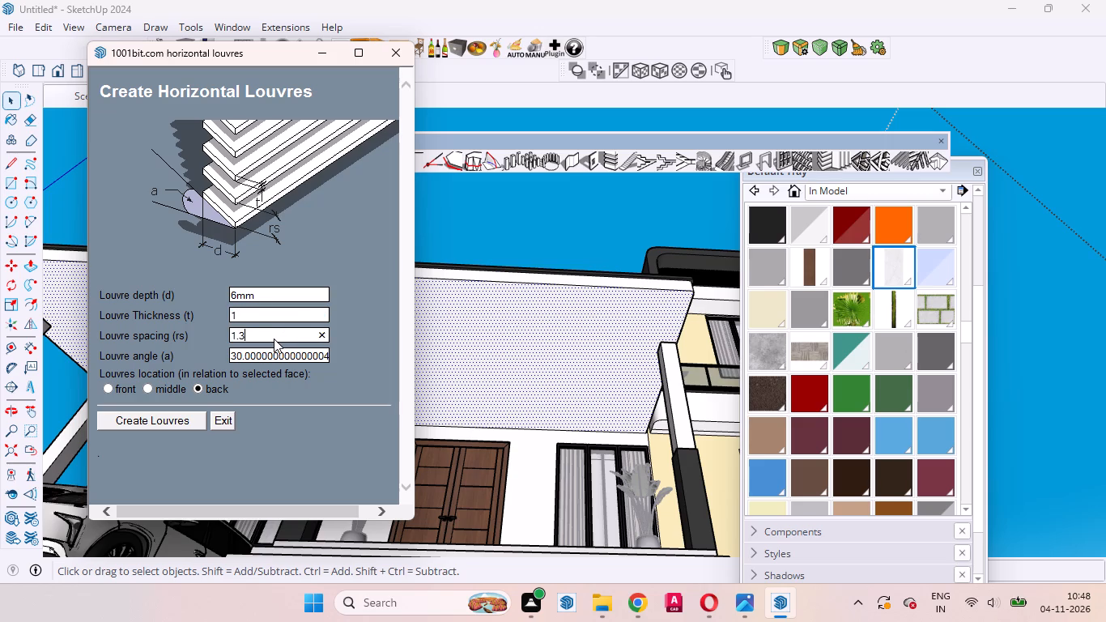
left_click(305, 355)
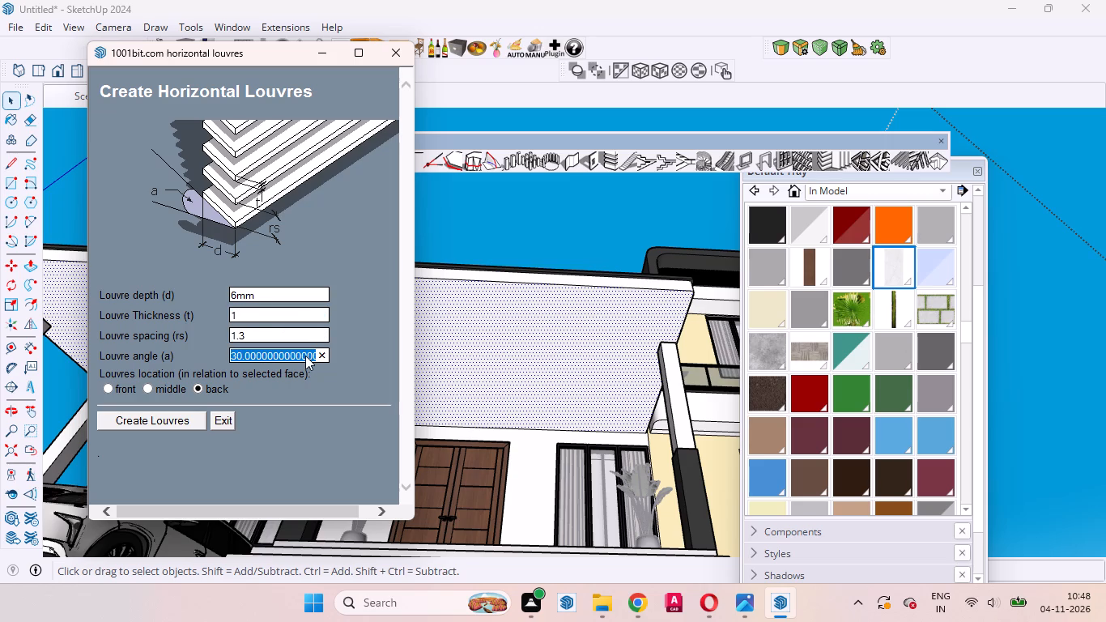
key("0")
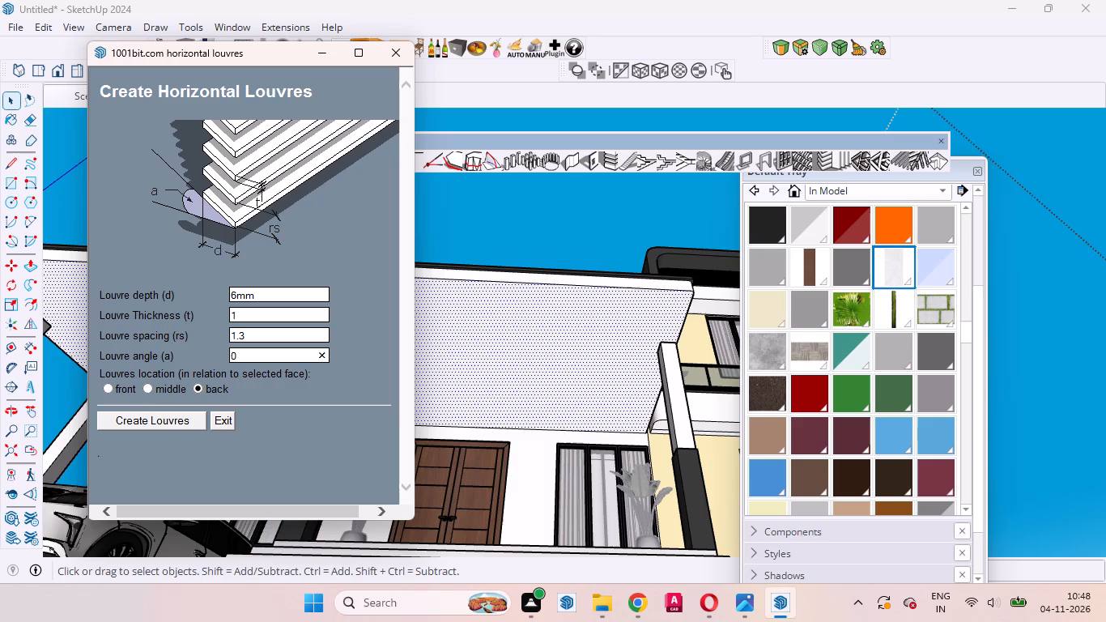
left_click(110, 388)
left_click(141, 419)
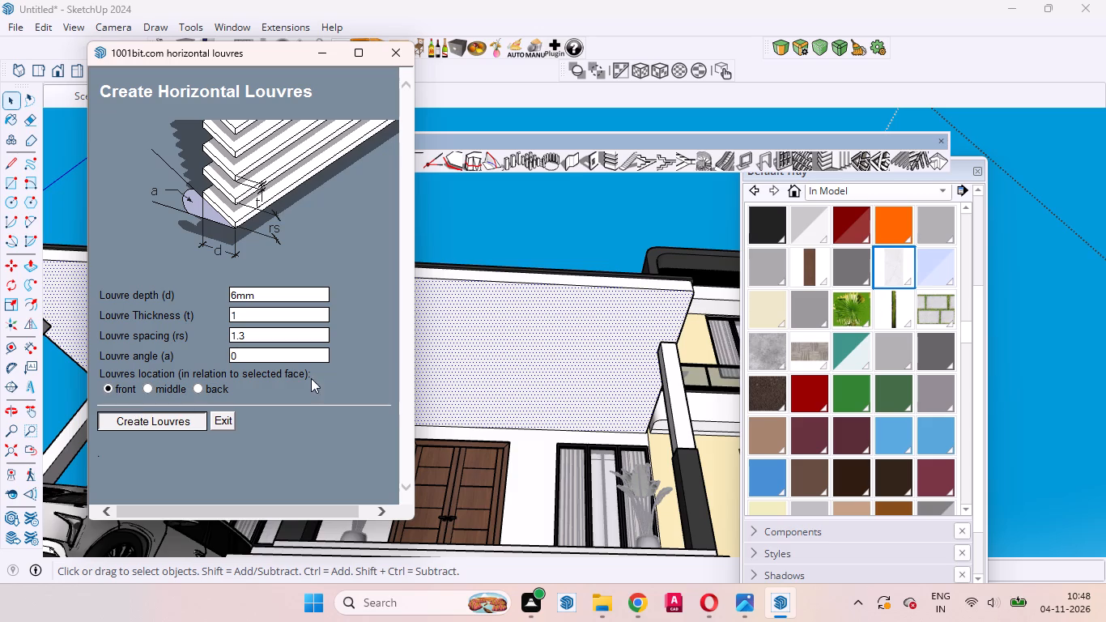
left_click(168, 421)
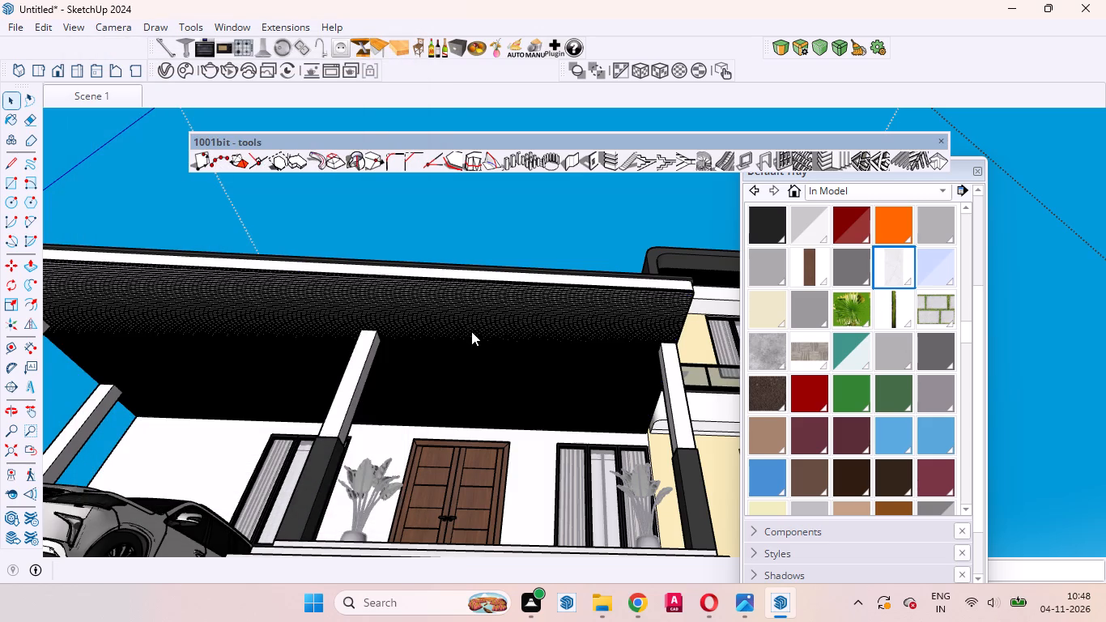
Examine the horizontal louvres on the porch roof underside from close up and from several angles.
scroll(460, 335, "up", 9)
middle_click_drag(566, 302, 466, 264)
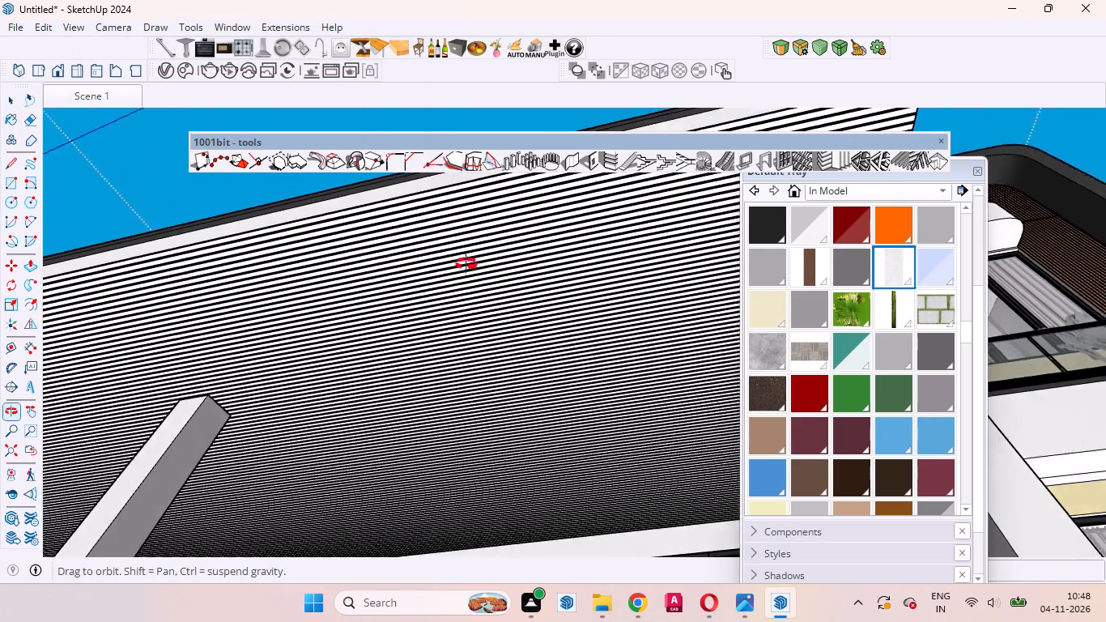
middle_click_drag(466, 264, 399, 293)
scroll(496, 329, "down", 13)
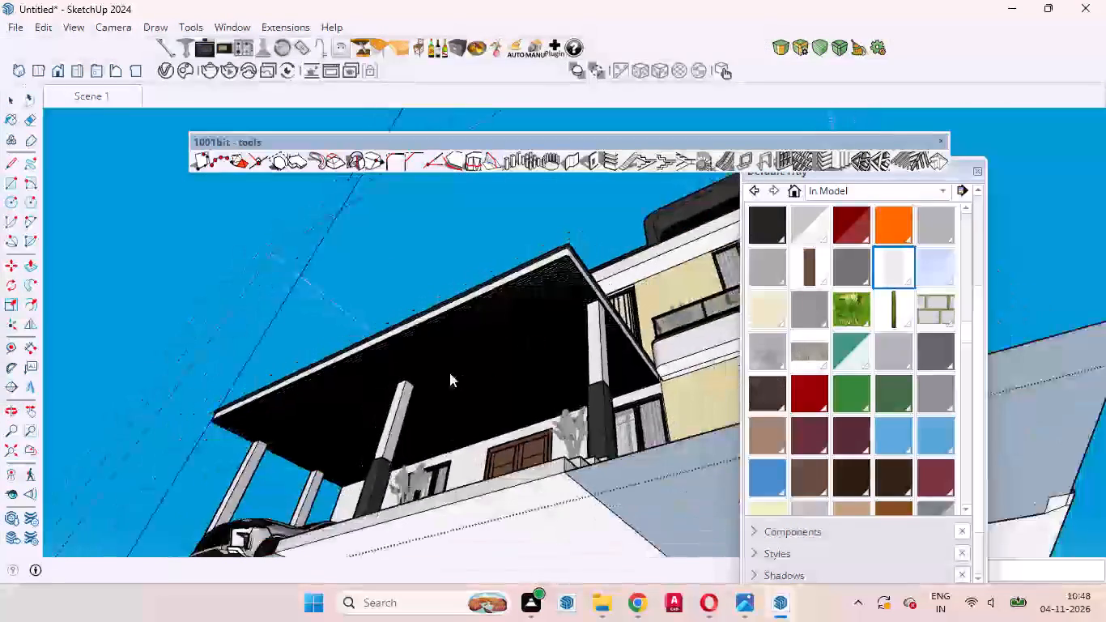
middle_click_drag(449, 373, 547, 287)
scroll(544, 280, "up", 15)
middle_click_drag(509, 308, 513, 317)
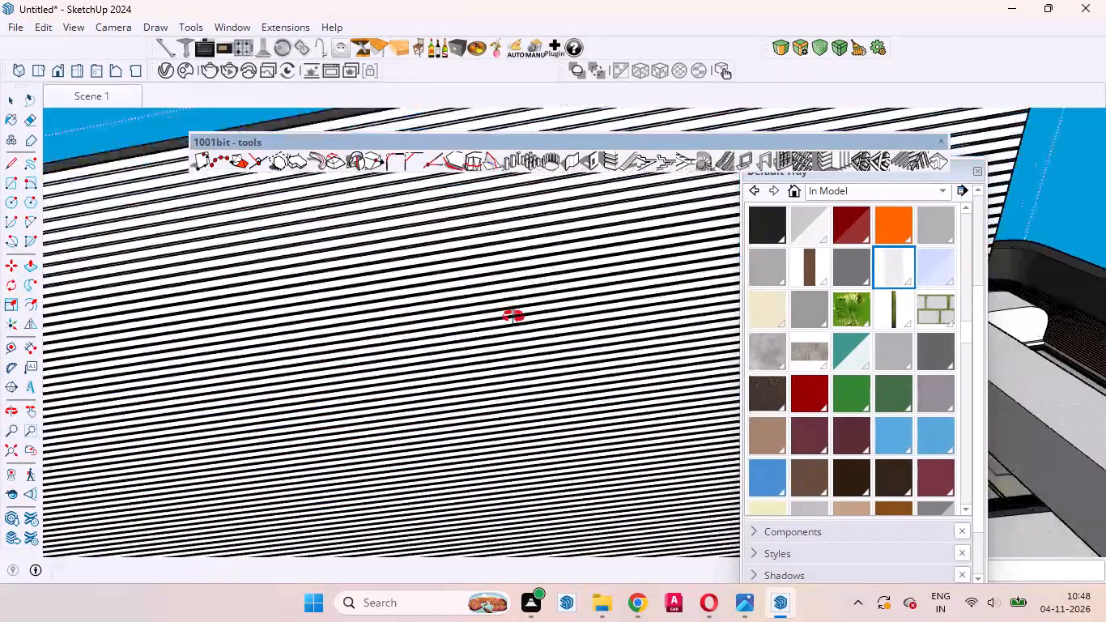
middle_click_drag(513, 317, 248, 371)
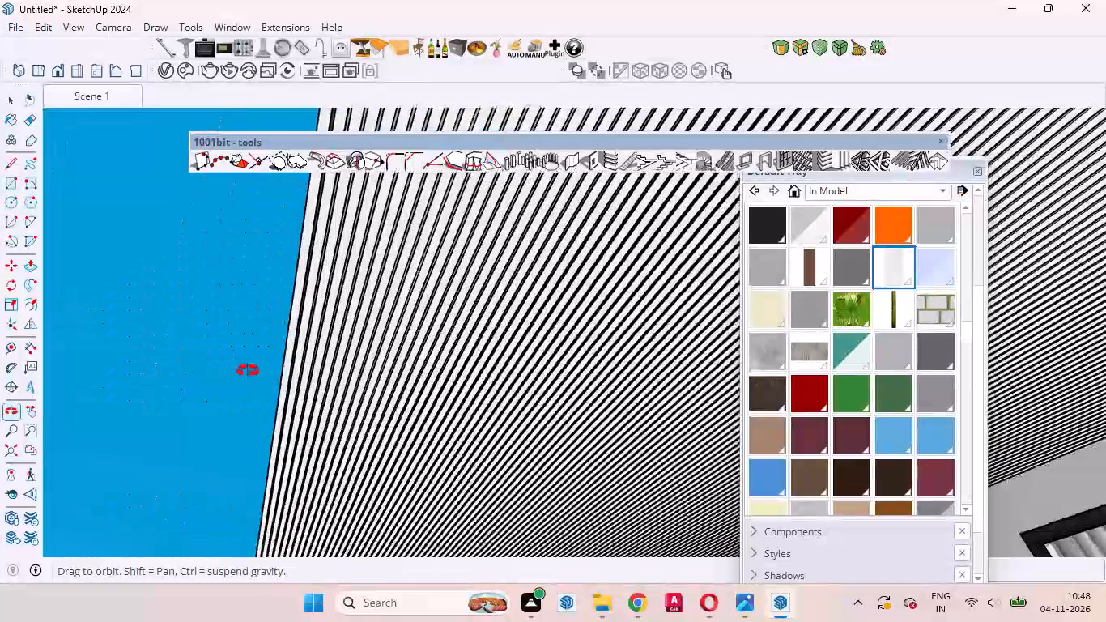
middle_click_drag(248, 371, 376, 342)
scroll(376, 344, "up", 1)
scroll(432, 411, "down", 20)
scroll(432, 411, "down", 9)
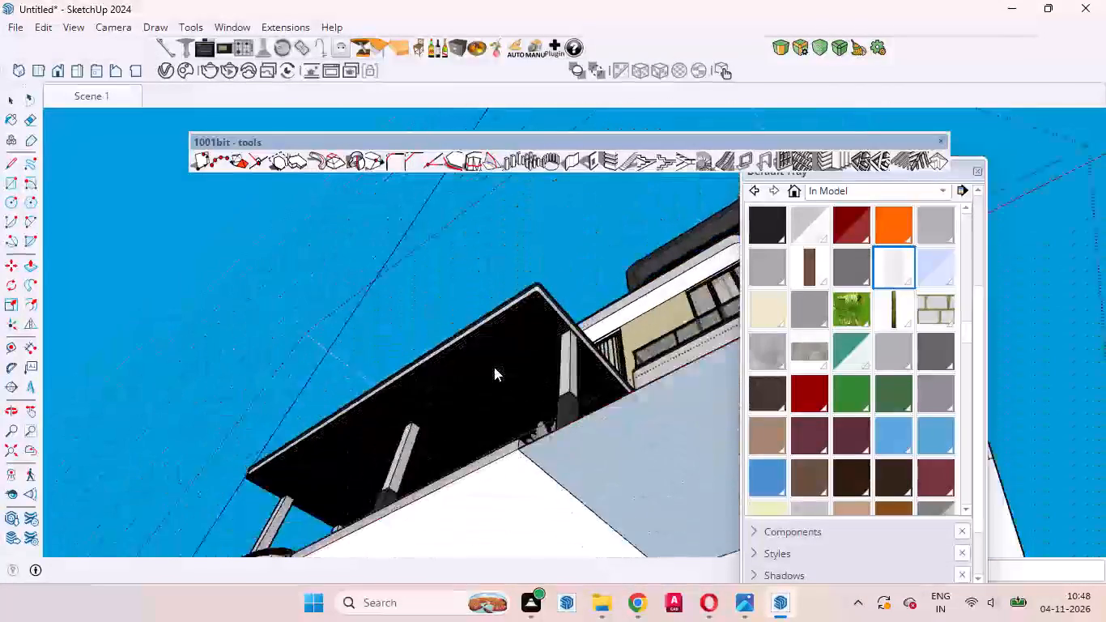
middle_click_drag(457, 385, 657, 521)
scroll(598, 399, "up", 5)
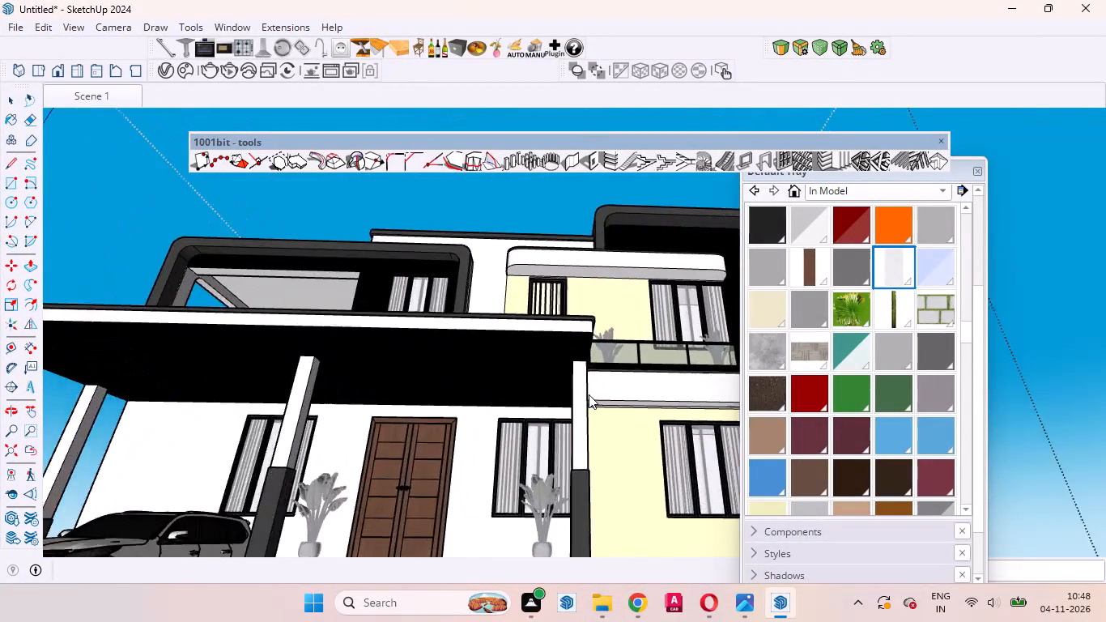
middle_click_drag(581, 395, 605, 330)
scroll(542, 285, "up", 4)
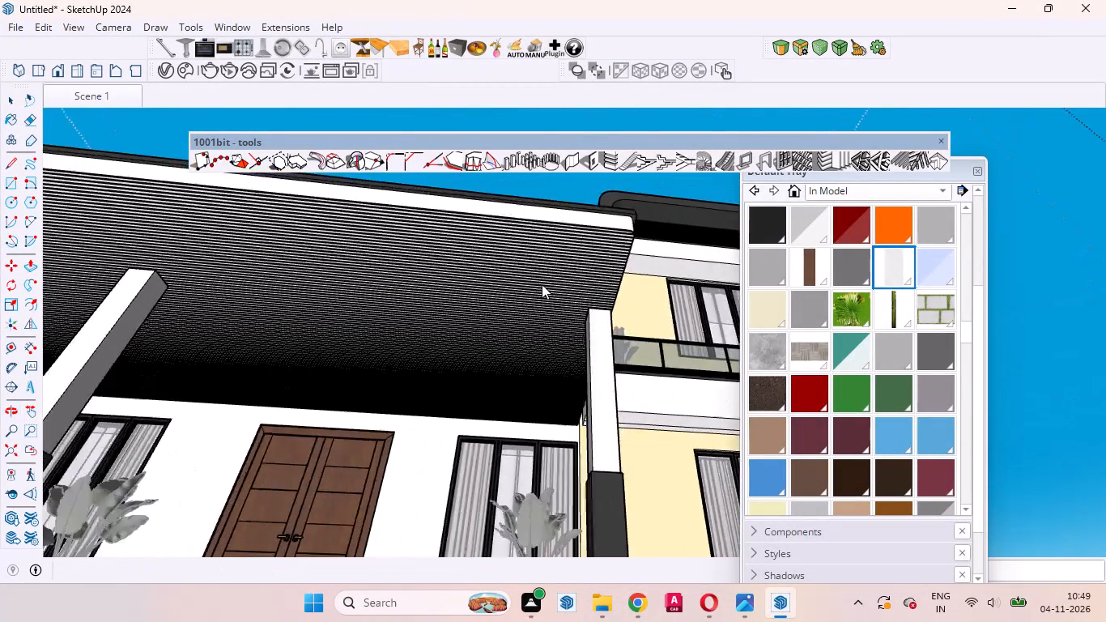
scroll(542, 284, "up", 12)
scroll(550, 291, "down", 6)
scroll(538, 336, "up", 1)
scroll(538, 337, "down", 4)
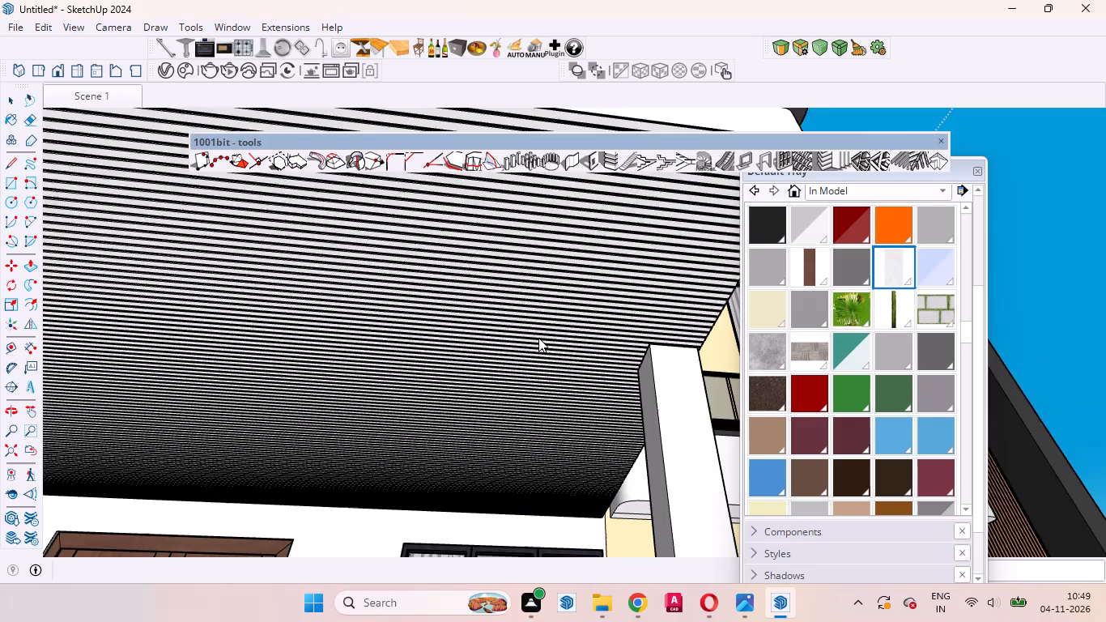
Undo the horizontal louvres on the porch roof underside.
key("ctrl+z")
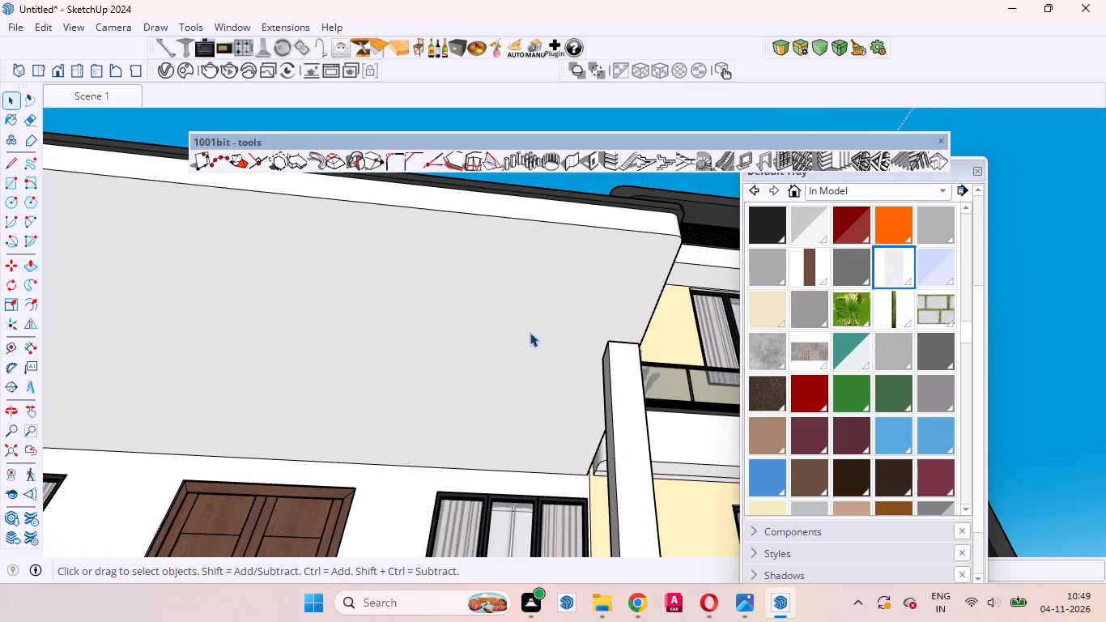
Create vertical louvres on the porch roof underside with depth 6mm, thickness 1, spacing 1.3, angle 0, located in front of the face.
left_click(530, 332)
left_click(842, 160)
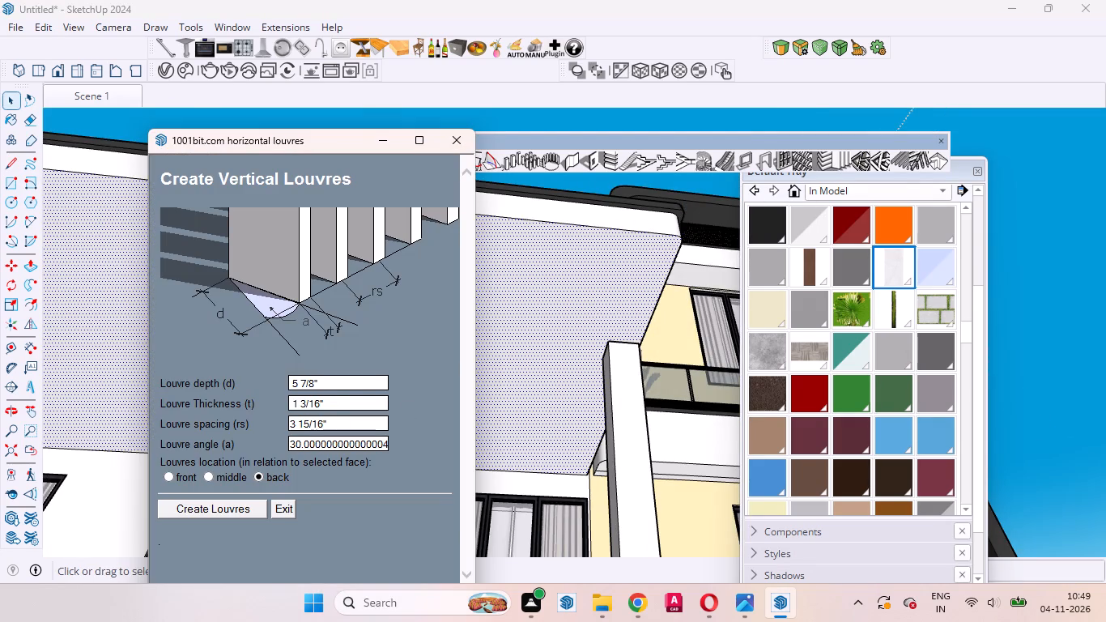
left_click(332, 386)
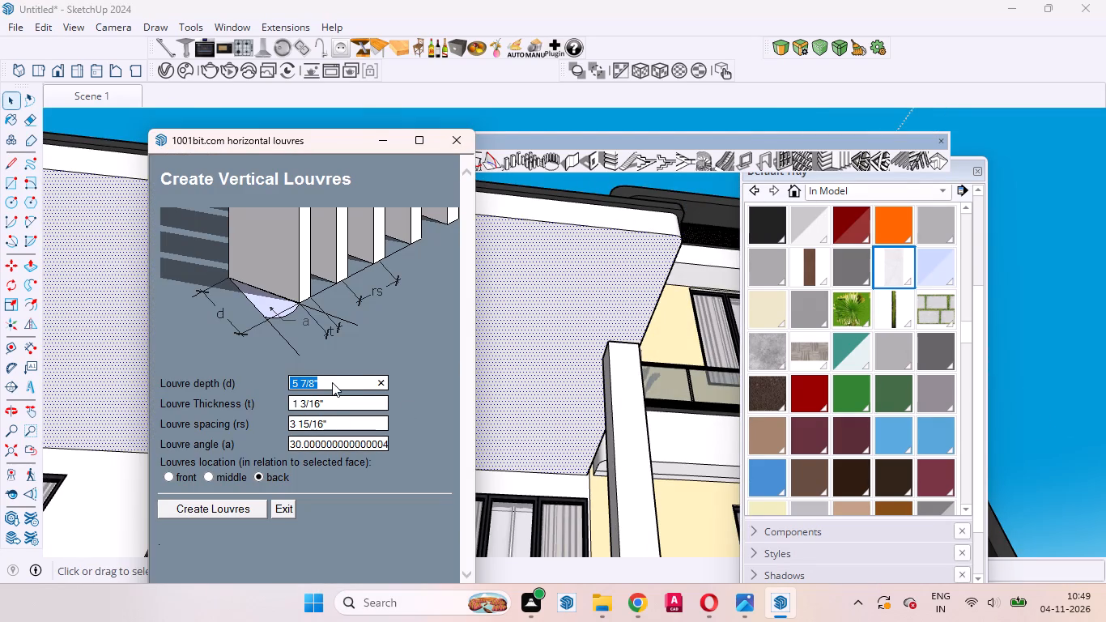
type("6mm")
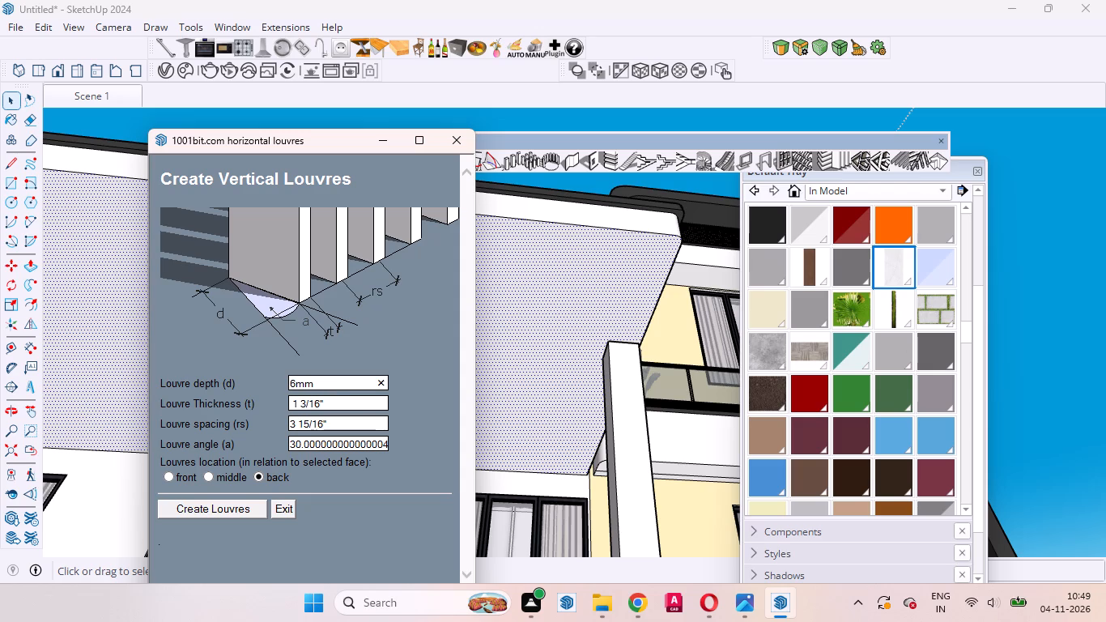
left_click(336, 394)
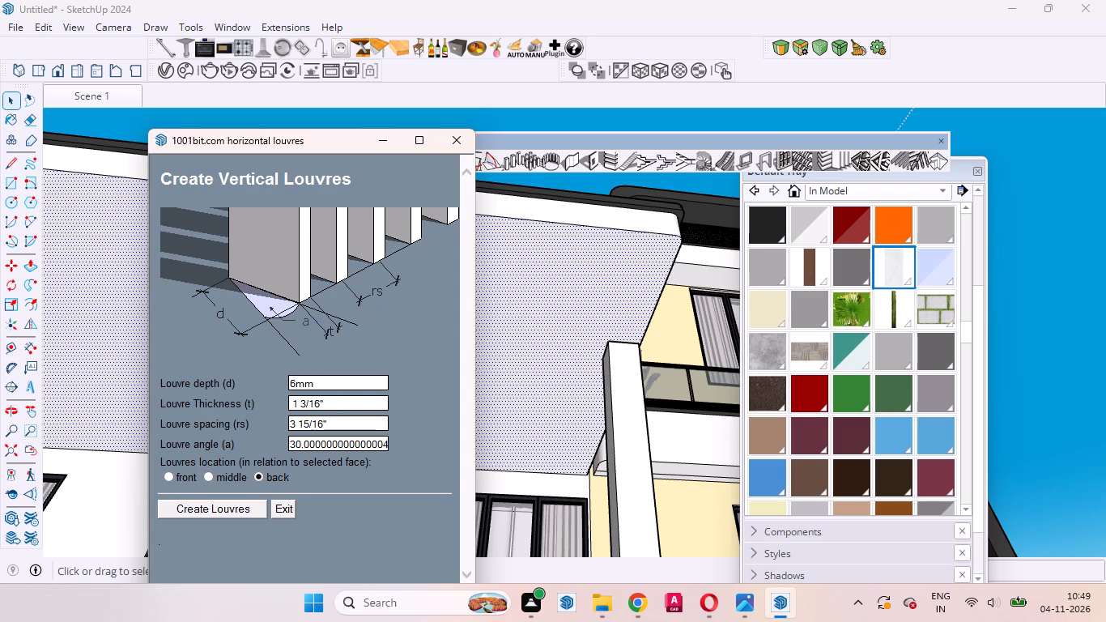
left_click(334, 405)
key("1")
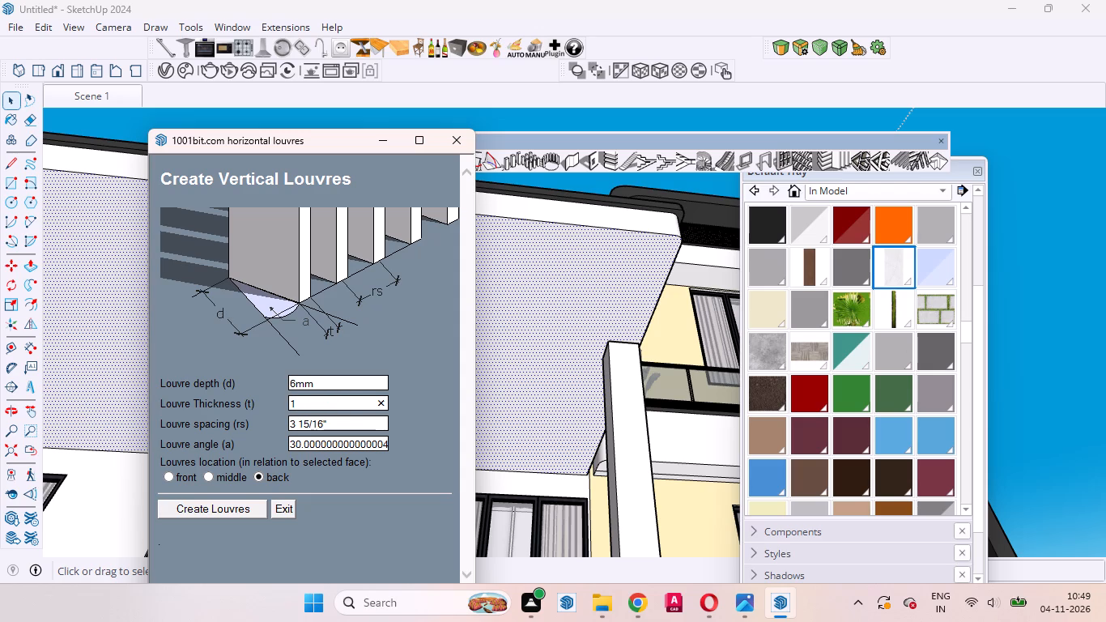
left_click(334, 418)
type("1.3")
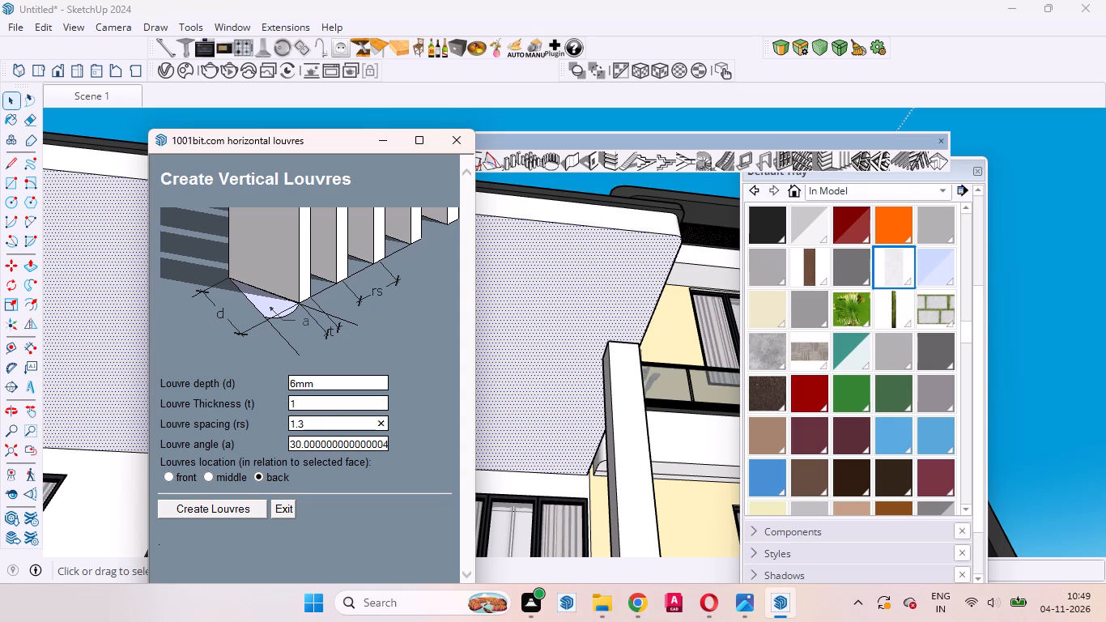
left_click(364, 442)
key("0")
left_click(174, 475)
left_click(190, 509)
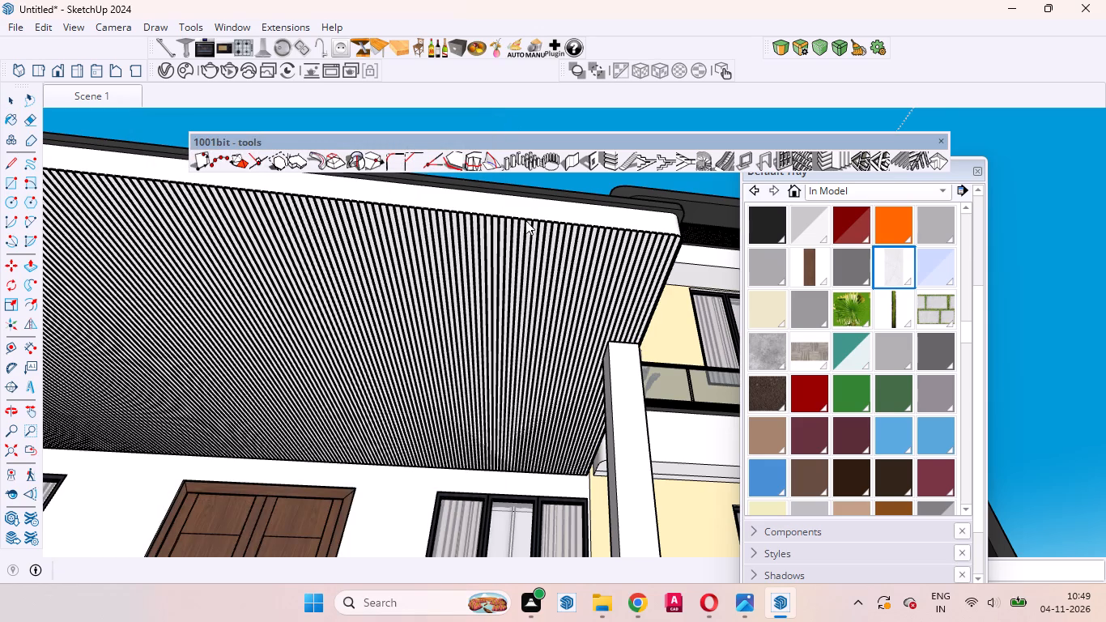
Examine the vertical louvres at the porch roof's rounded corner and along its front edge.
scroll(545, 220, "up", 7)
scroll(667, 258, "up", 1)
middle_click_drag(640, 283, 474, 330)
scroll(469, 329, "down", 4)
scroll(623, 260, "up", 15)
middle_click_drag(657, 279, 642, 291)
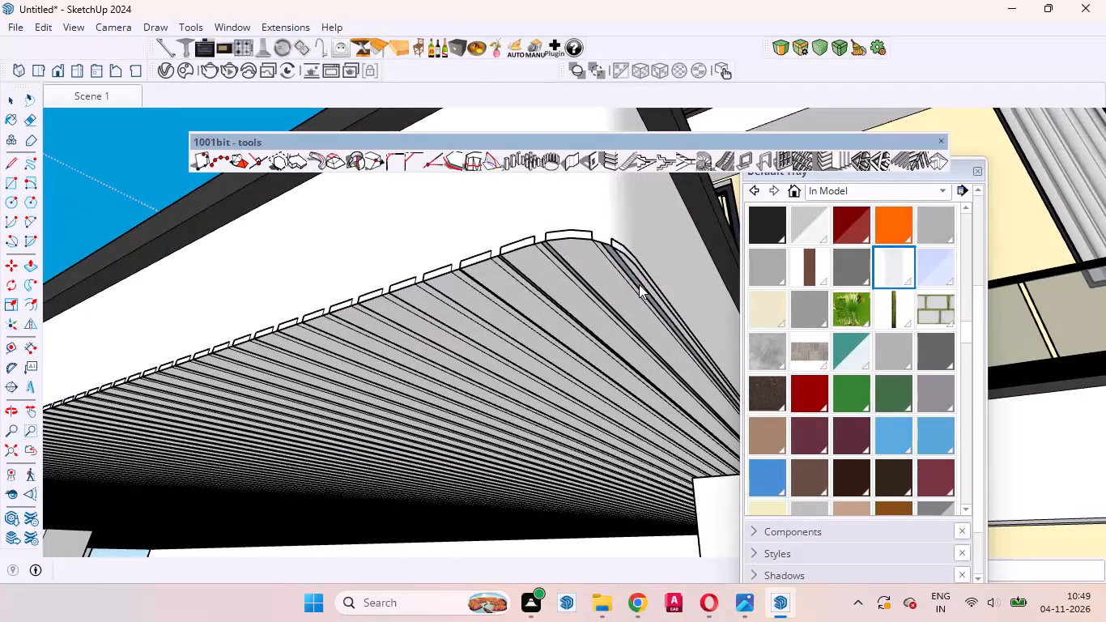
scroll(524, 362, "down", 15)
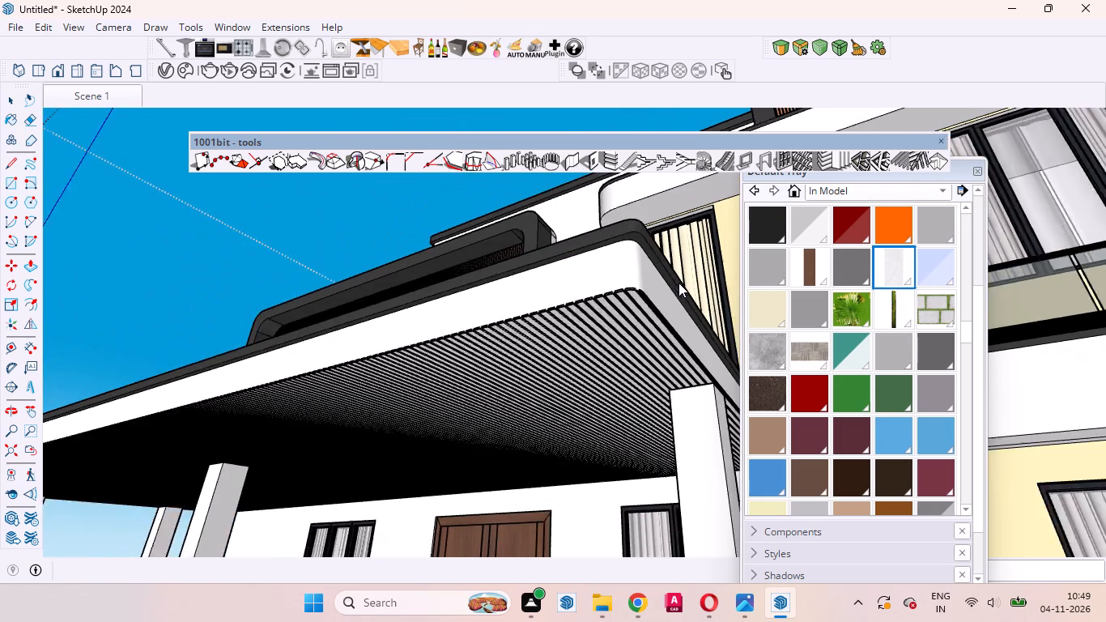
scroll(678, 283, "down", 5)
Sample the Wood Veneer 02 material from the upper-storey slat cladding and paint the porch roof louvres with it.
scroll(933, 251, "up", 12)
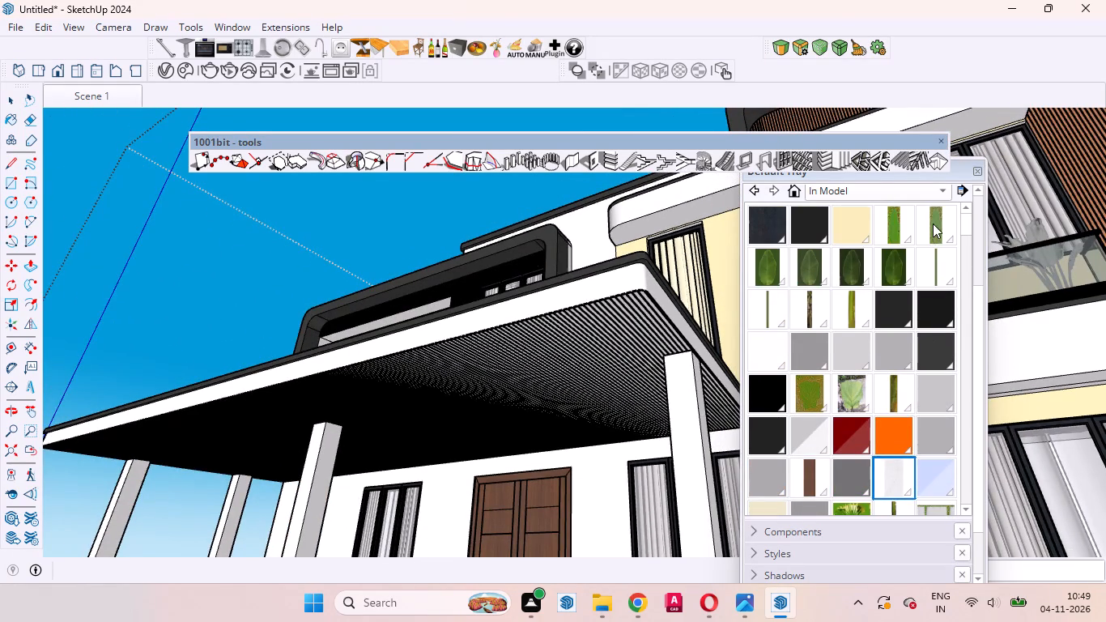
scroll(933, 224, "up", 4)
left_click_drag(976, 263, 969, 228)
left_click(967, 305)
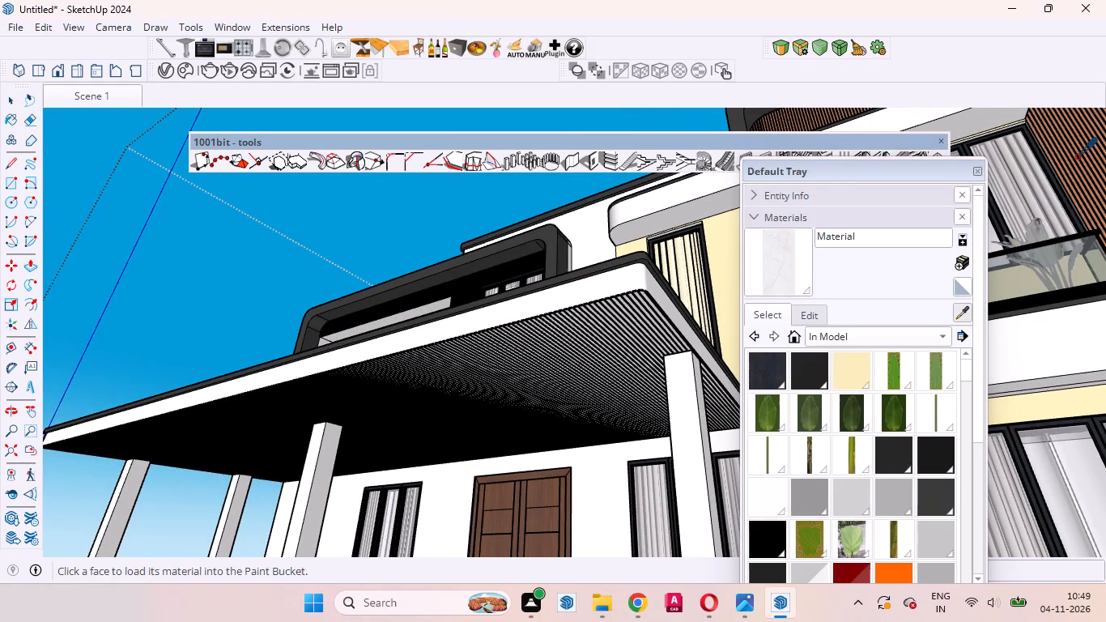
left_click(1077, 156)
scroll(602, 329, "up", 6)
left_click(606, 332)
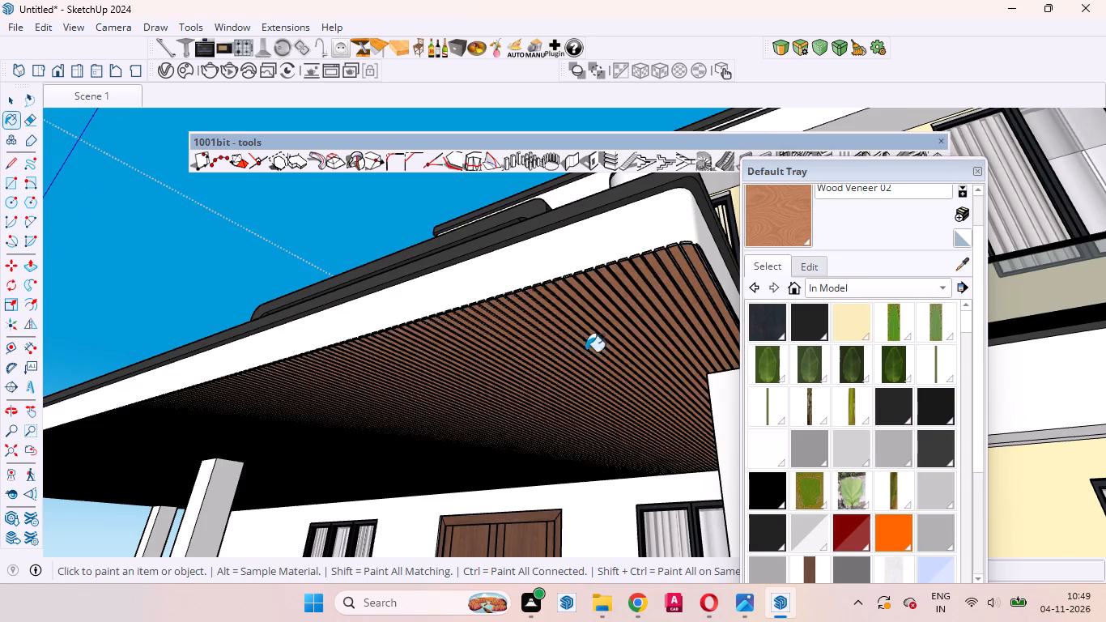
Examine the wood-painted louvres under the porch roof and the whole facade from several angles.
scroll(614, 355, "down", 10)
middle_click_drag(570, 385, 668, 272)
scroll(570, 385, "up", 1)
scroll(556, 299, "up", 6)
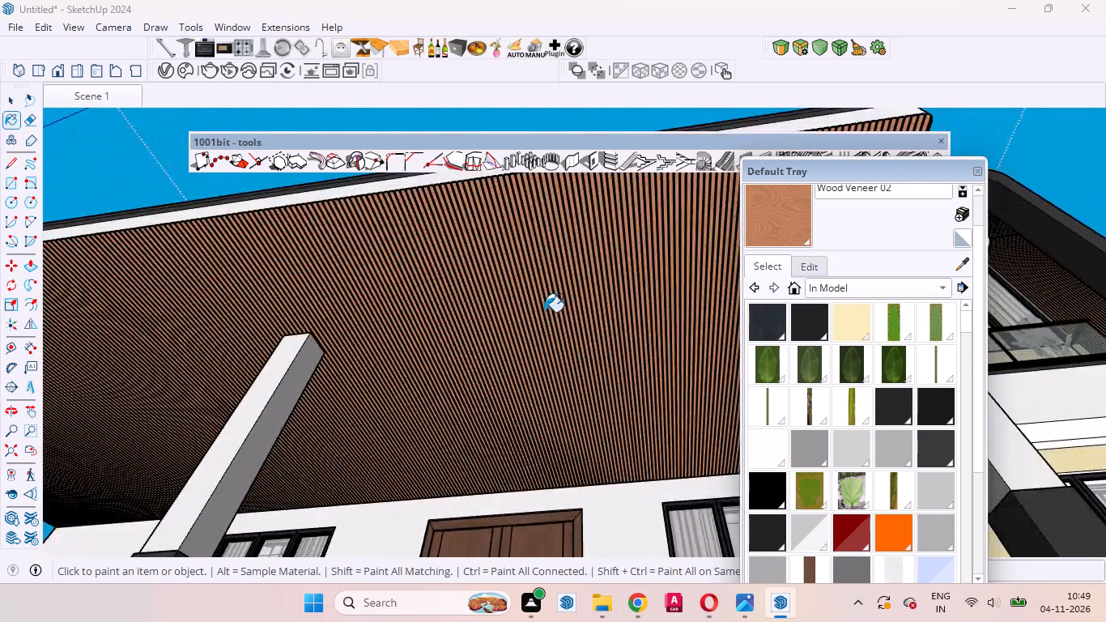
scroll(544, 312, "up", 3)
middle_click_drag(483, 345, 591, 411)
scroll(545, 380, "down", 5)
scroll(510, 364, "up", 1)
scroll(510, 364, "down", 3)
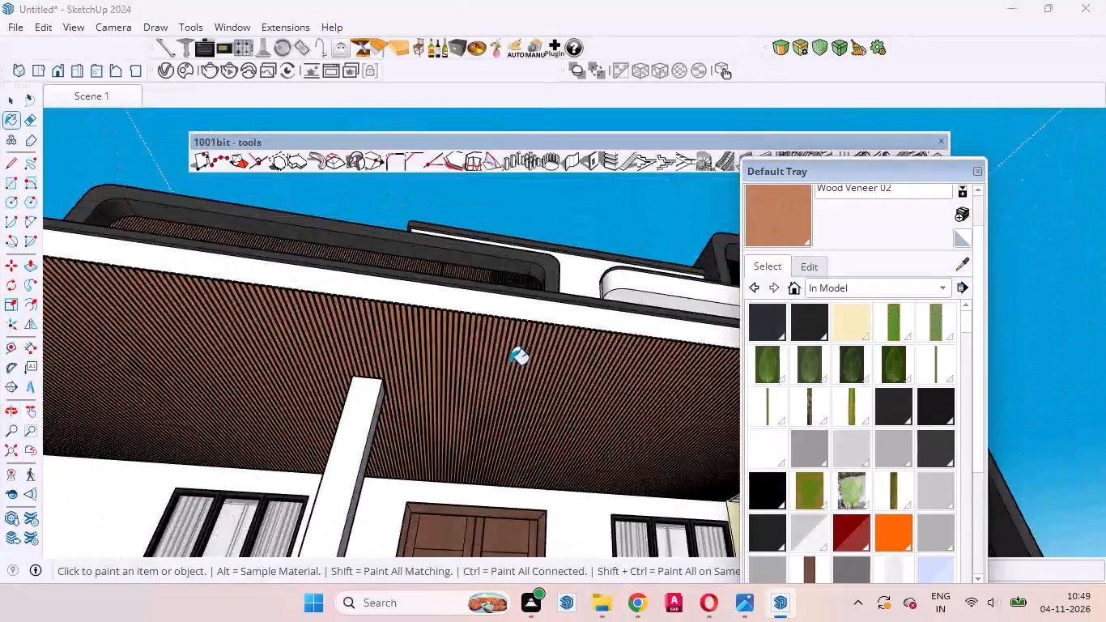
scroll(509, 364, "down", 10)
scroll(508, 366, "up", 1)
scroll(508, 366, "down", 3)
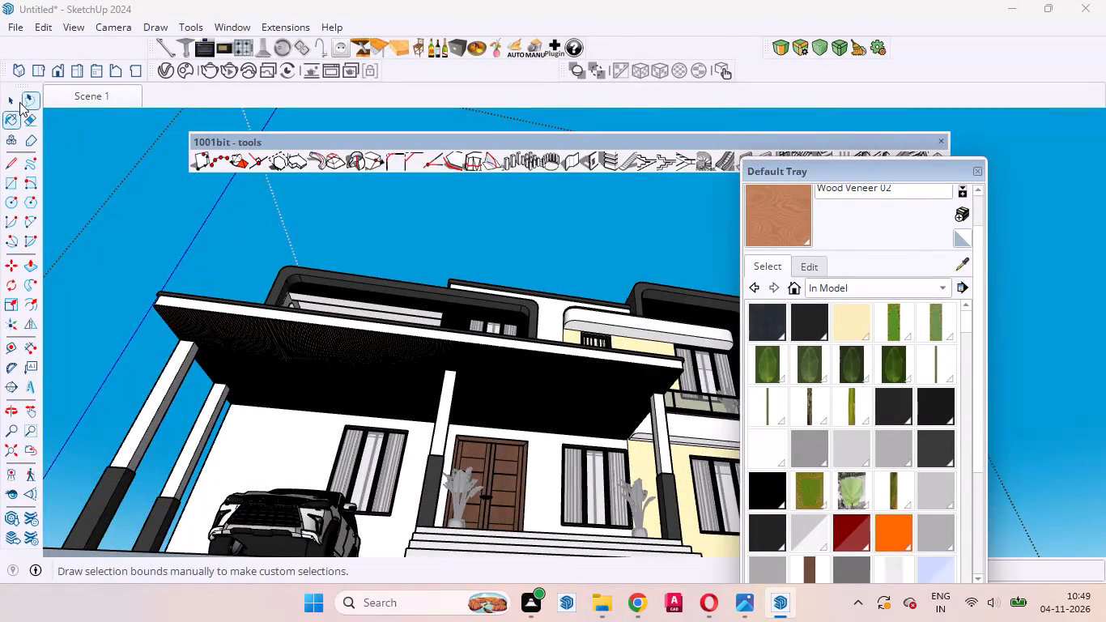
Stop painting and close the open house group so that nothing remains selected.
left_click(19, 101)
middle_click_drag(398, 306, 350, 497)
scroll(382, 411, "down", 9)
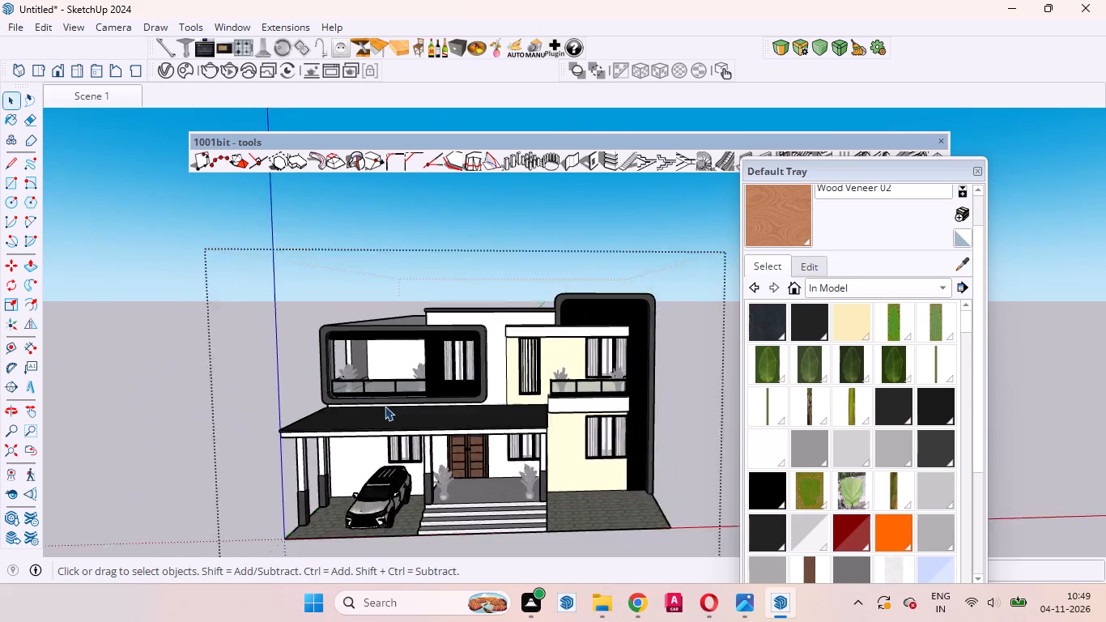
double_click(670, 441)
Open the house group and draw a rectangle over the upper-storey balcony's inner side wall, leaving a narrow strip beside the railing.
scroll(496, 428, "up", 5)
middle_click_drag(464, 471, 464, 472)
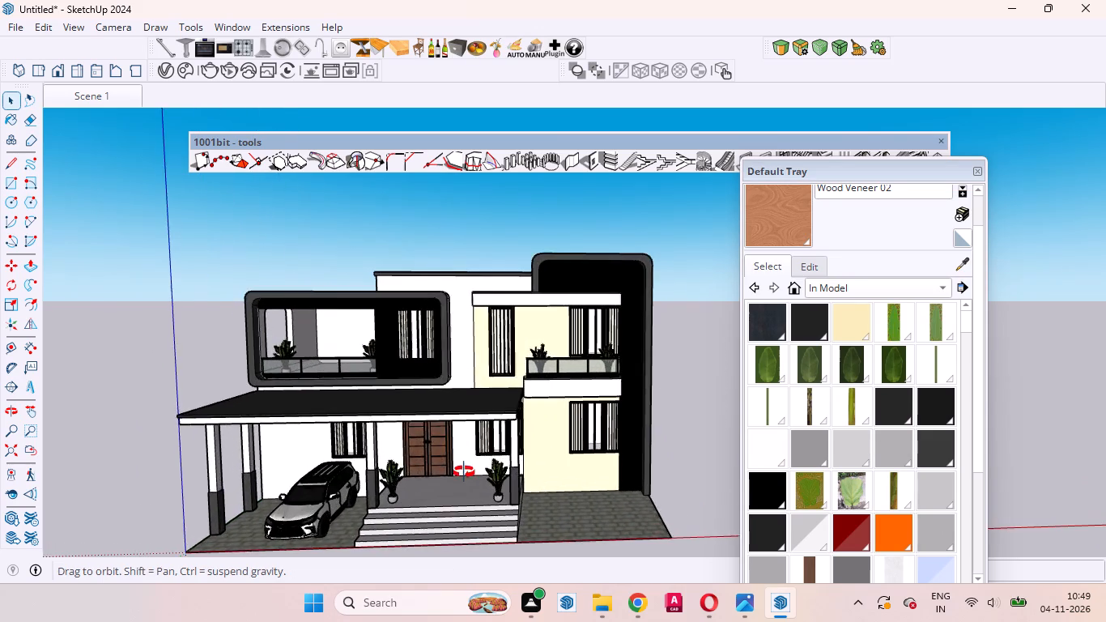
middle_click_drag(464, 472, 636, 391)
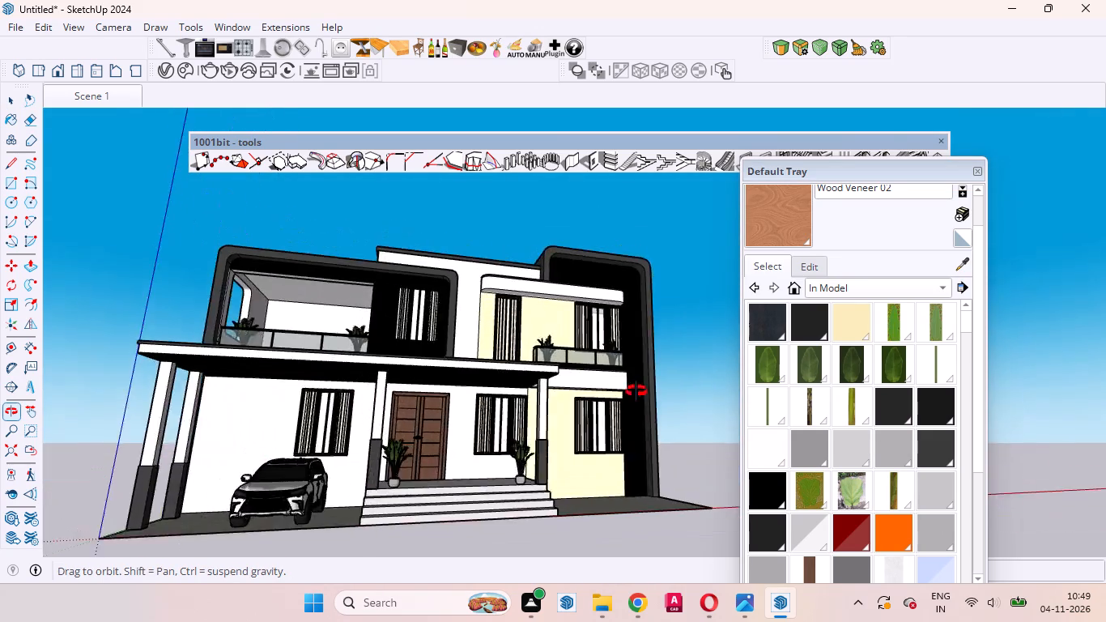
middle_click_drag(636, 391, 708, 456)
scroll(428, 334, "up", 10)
middle_click_drag(386, 340, 386, 339)
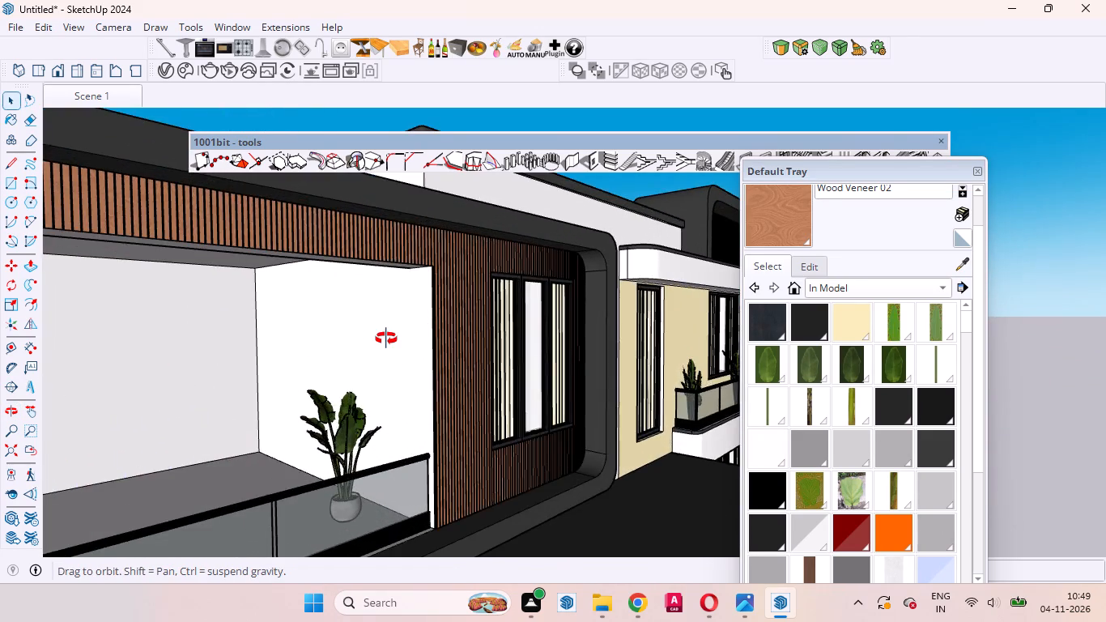
middle_click_drag(386, 339, 573, 308)
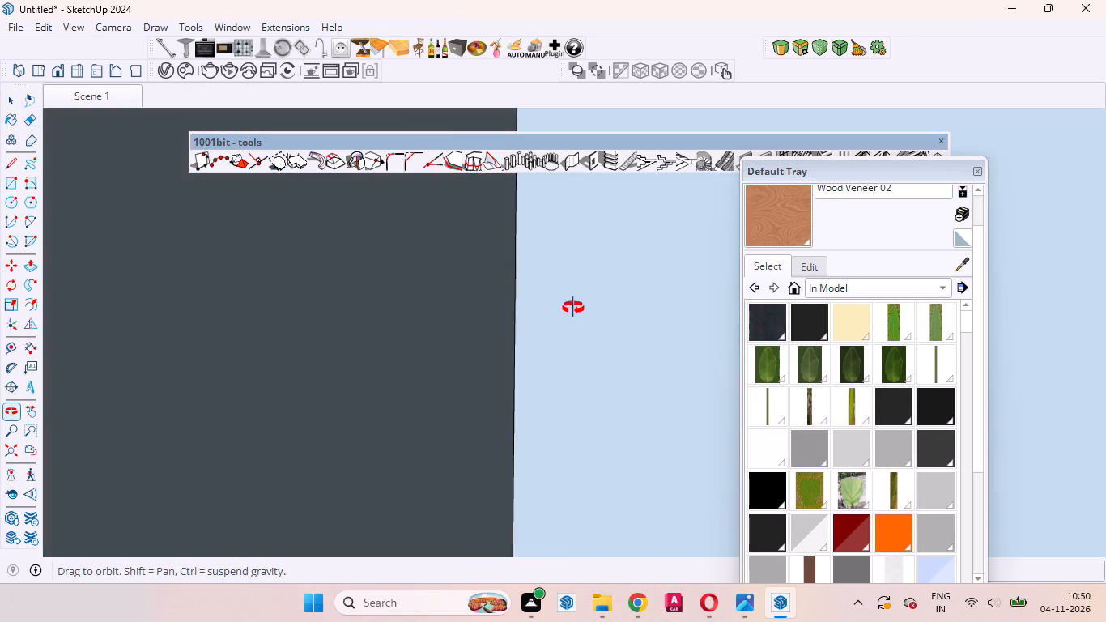
middle_click_drag(573, 308, 597, 321)
left_click(442, 354)
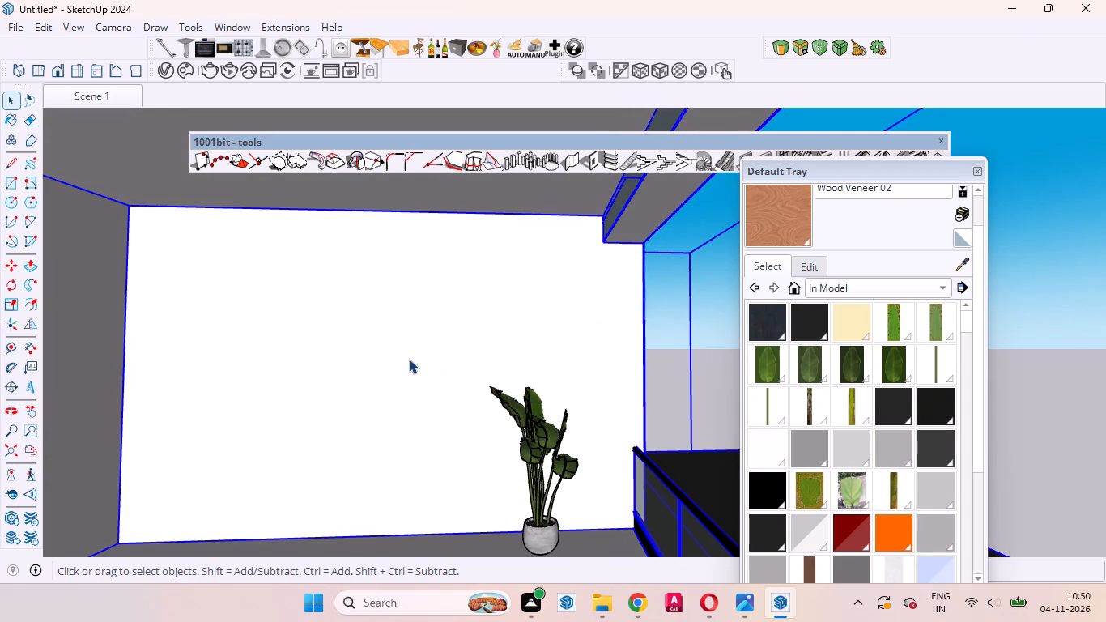
double_click(432, 348)
left_click(397, 348)
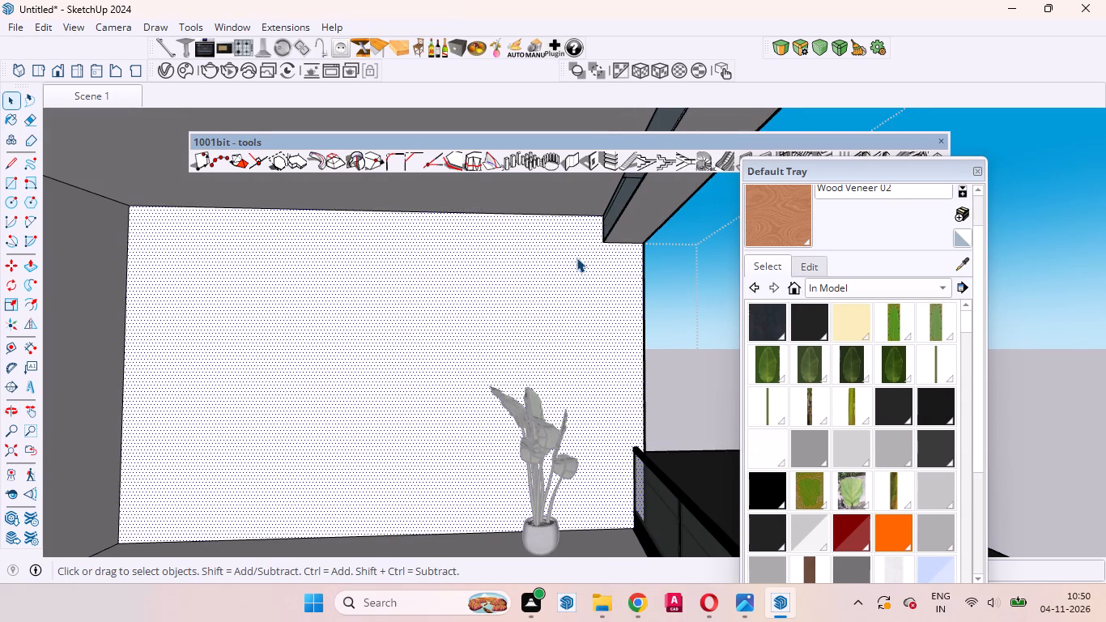
left_click(14, 183)
scroll(570, 218, "up", 7)
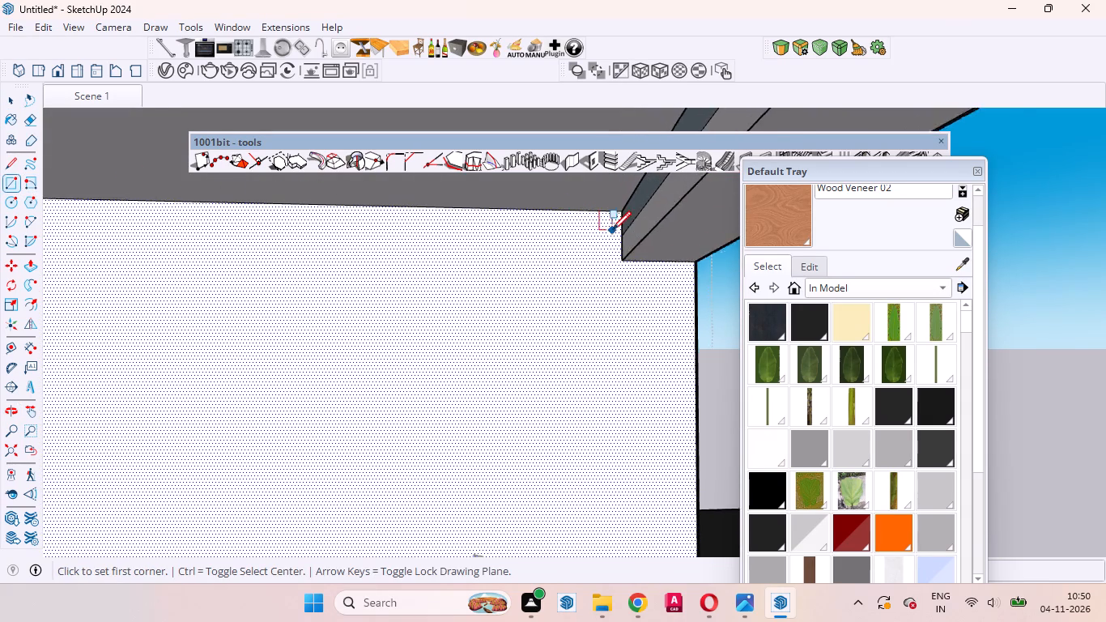
scroll(612, 230, "up", 5)
left_click(629, 192)
scroll(410, 501, "down", 13)
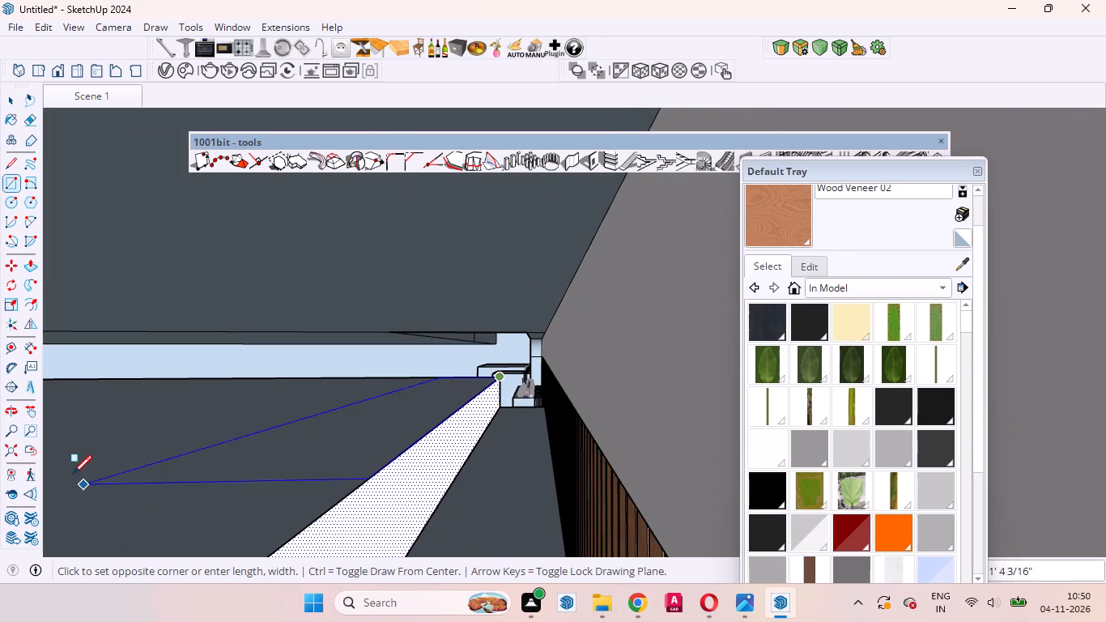
left_click(29, 454)
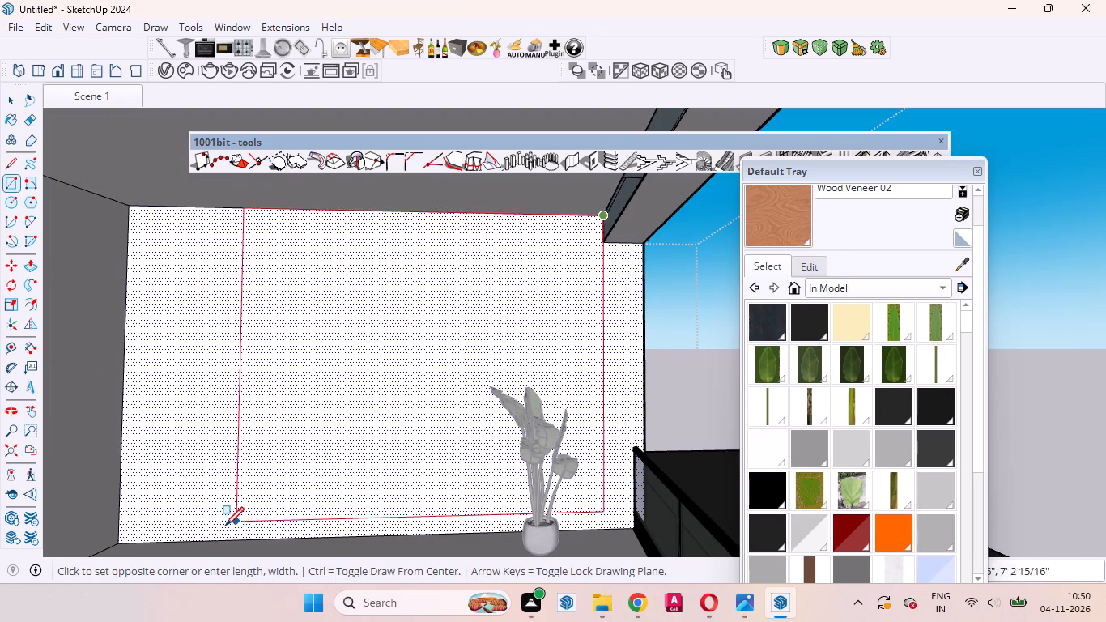
left_click(121, 541)
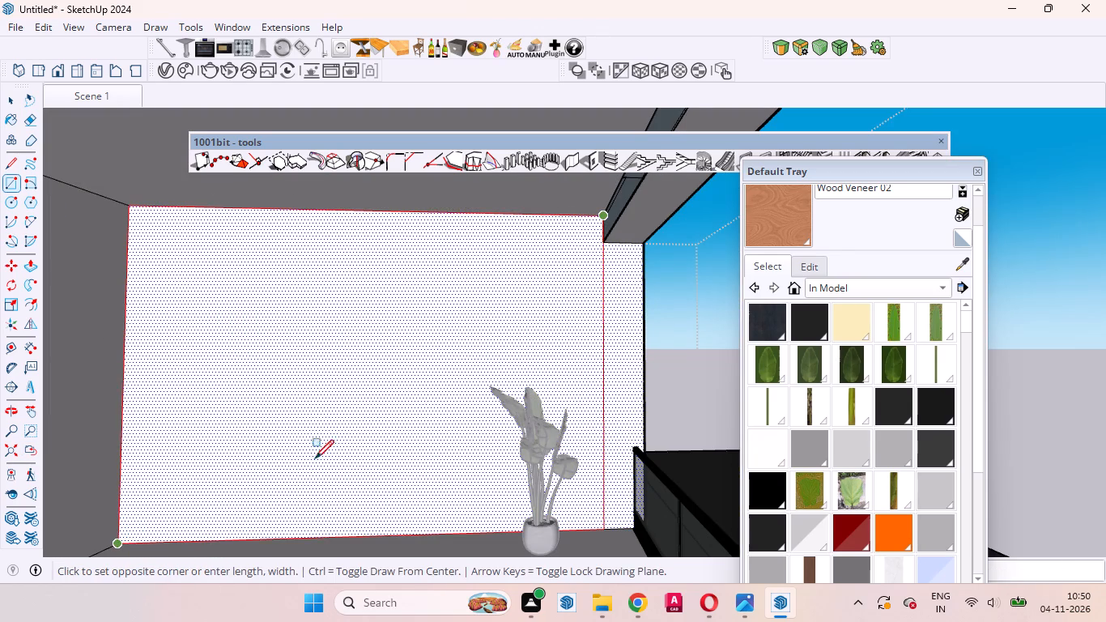
Push the rectangular face on the balcony's side wall back into a recess behind the front strip, and close the group.
key("p")
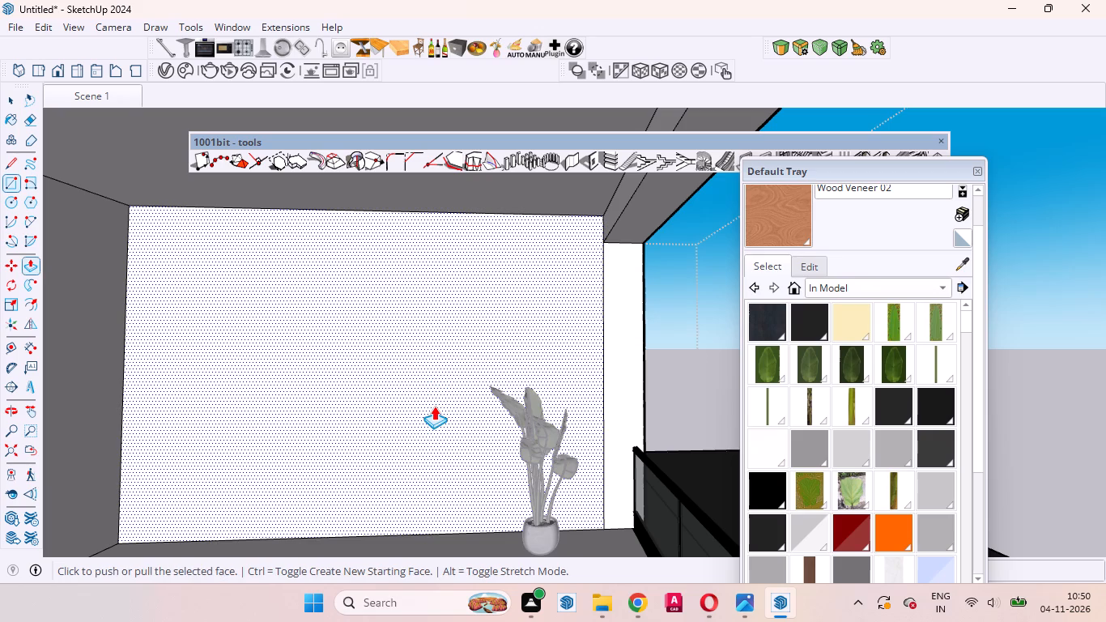
left_click_drag(434, 406, 429, 398)
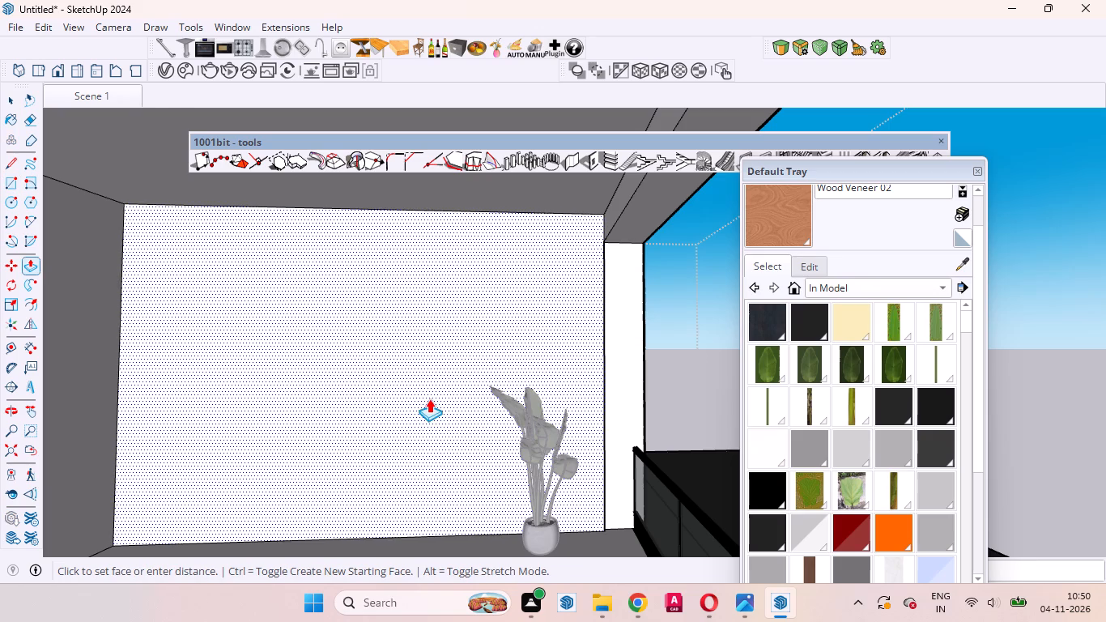
left_click_drag(429, 398, 476, 345)
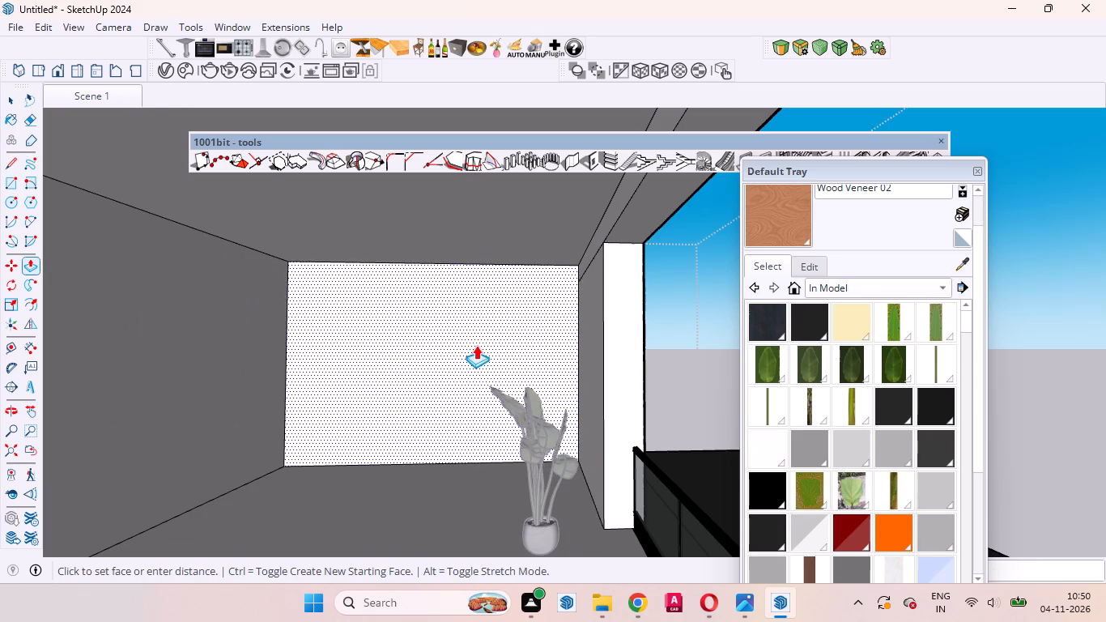
left_click_drag(476, 345, 464, 372)
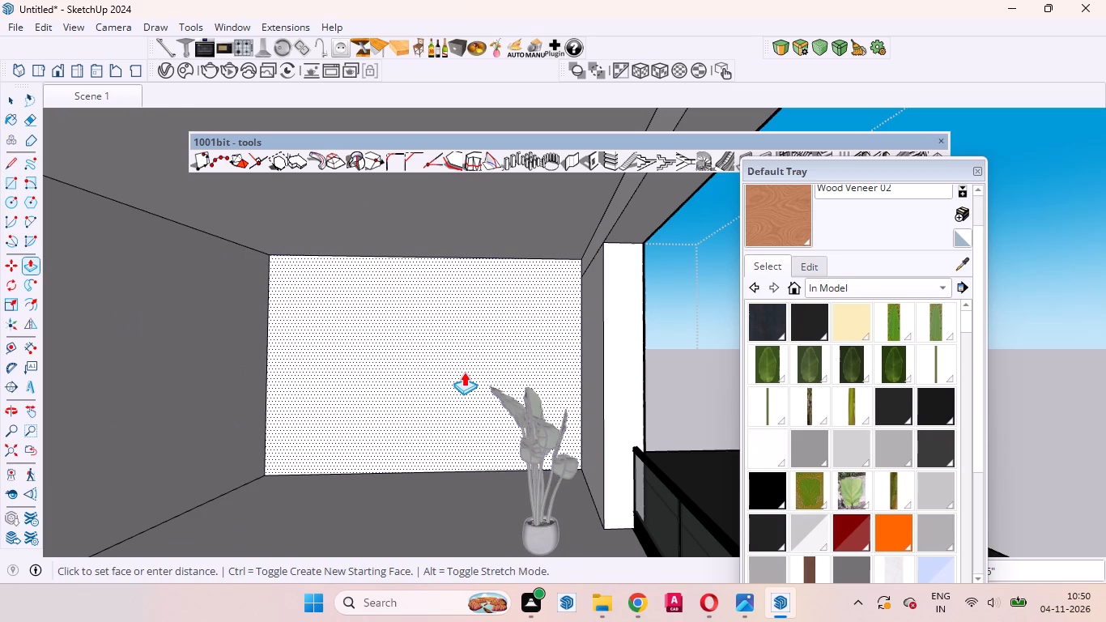
left_click_drag(464, 372, 569, 449)
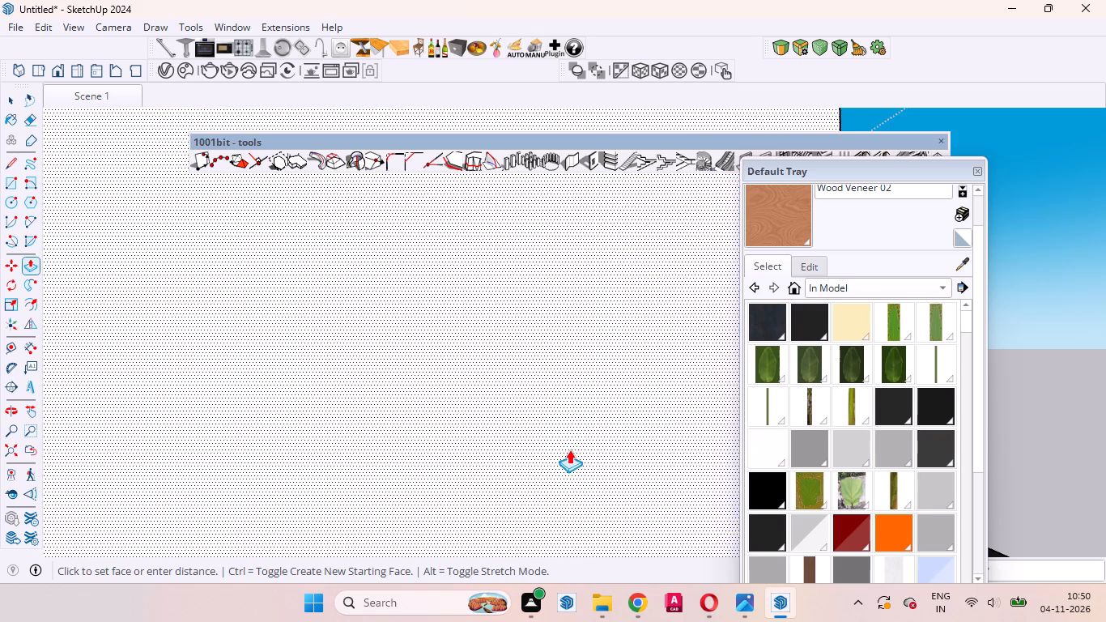
left_click_drag(569, 449, 488, 417)
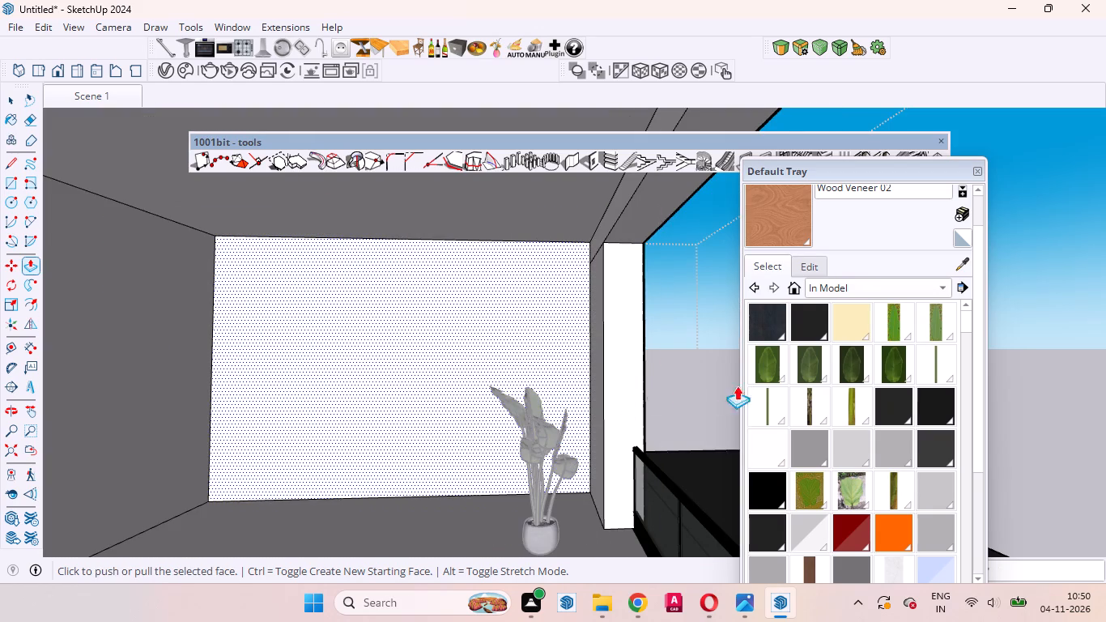
middle_click_drag(655, 386, 236, 429)
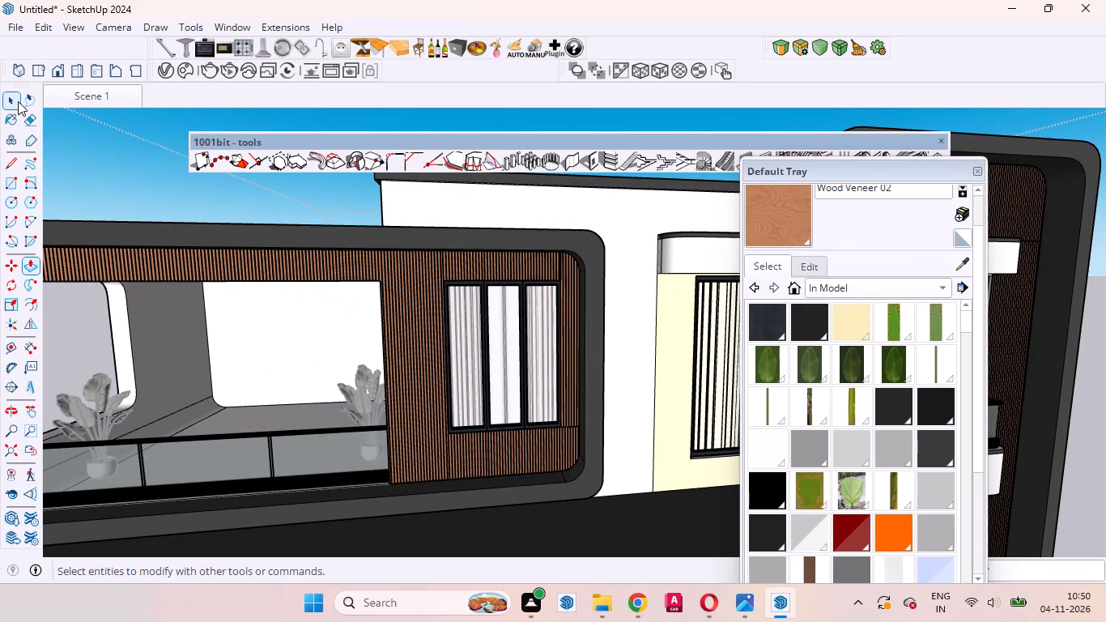
left_click(18, 101)
scroll(402, 361, "down", 14)
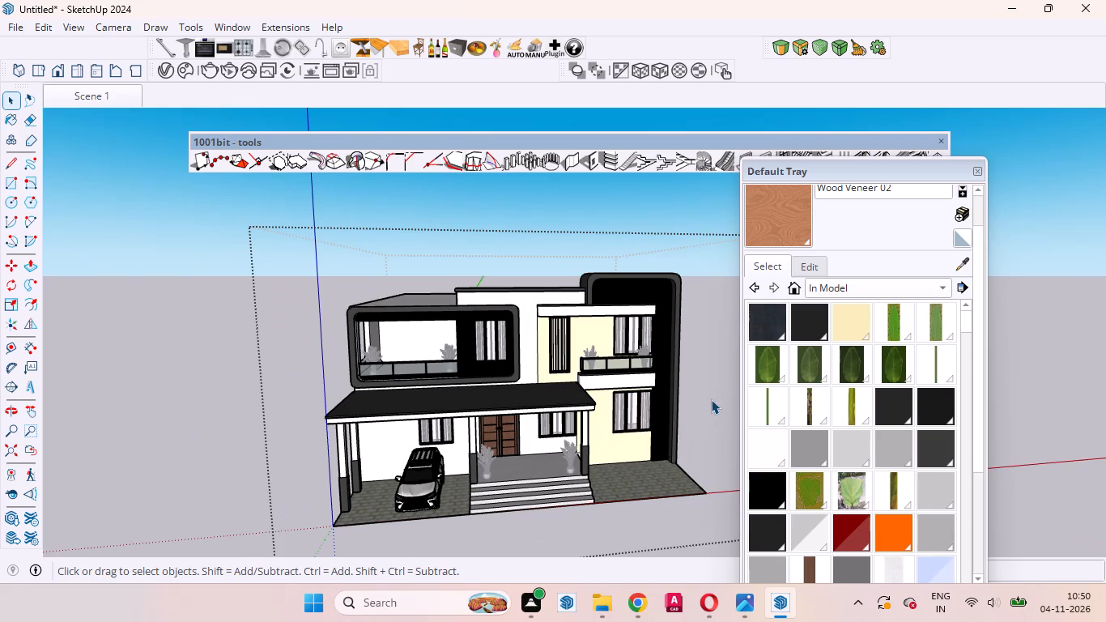
left_click(711, 396)
left_click(432, 275)
triple_click(426, 272)
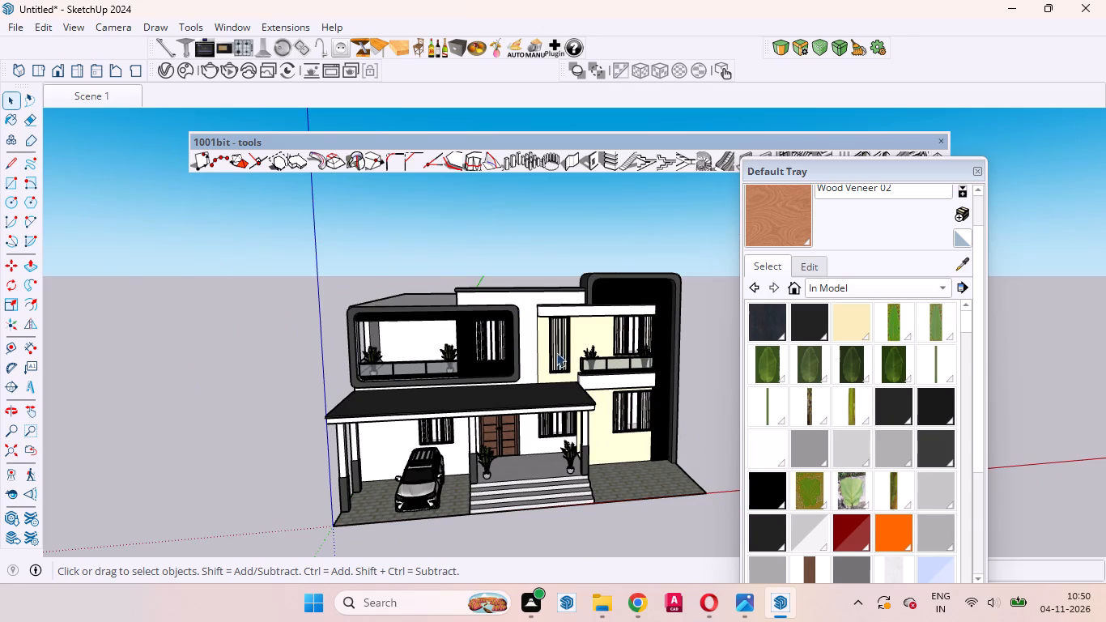
Reopen the house group and pull the recessed balcony side wall slightly back towards the balcony.
scroll(534, 383, "up", 4)
middle_click_drag(481, 406, 406, 363)
scroll(388, 317, "up", 7)
middle_click_drag(385, 365, 577, 458)
scroll(389, 369, "up", 1)
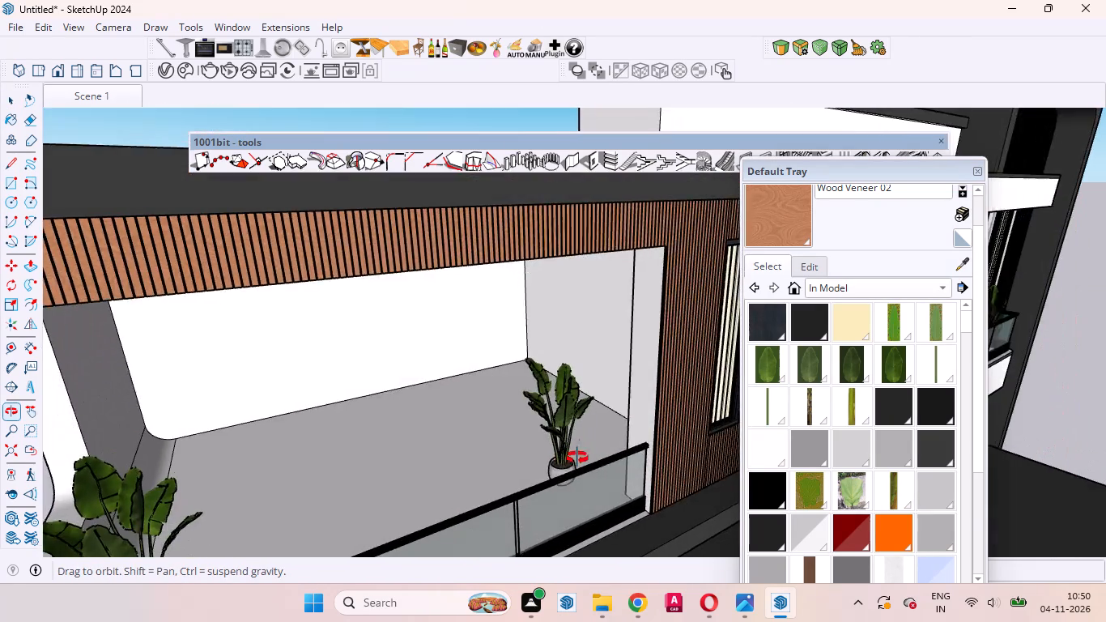
middle_click_drag(577, 458, 592, 420)
scroll(571, 359, "up", 4)
left_click(615, 317)
double_click(609, 319)
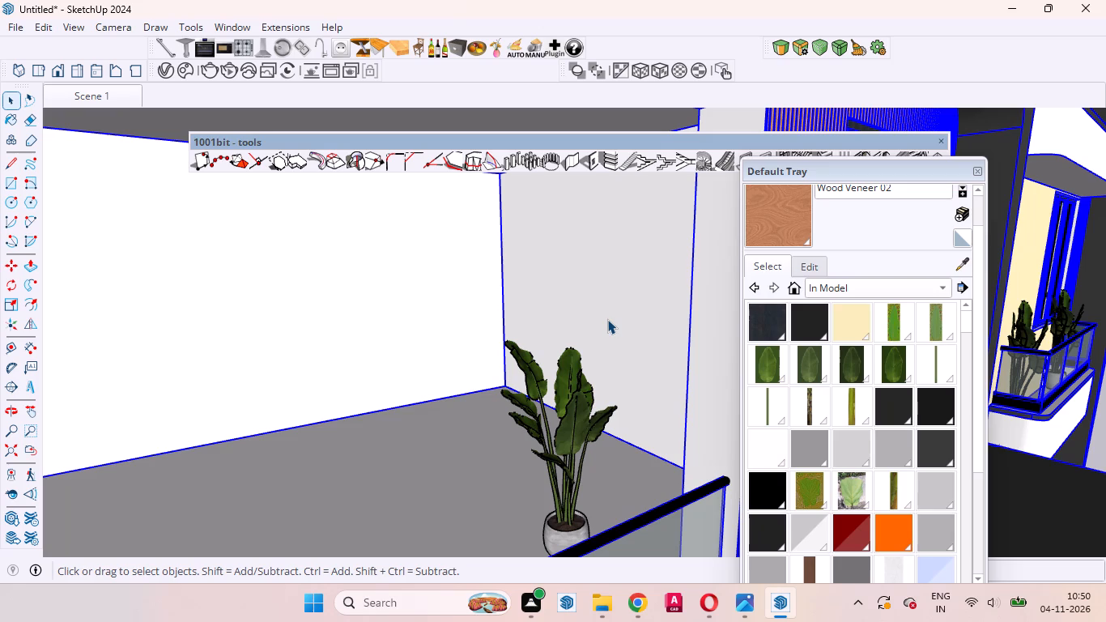
left_click(604, 319)
left_click(604, 322)
double_click(594, 322)
left_click(576, 325)
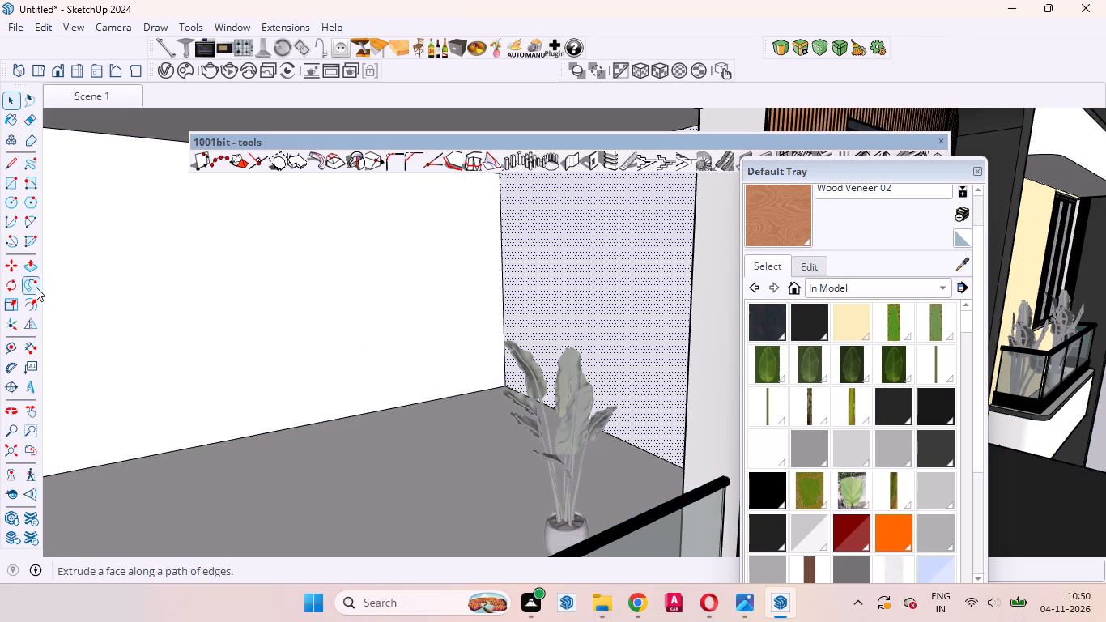
left_click(33, 271)
left_click(563, 299)
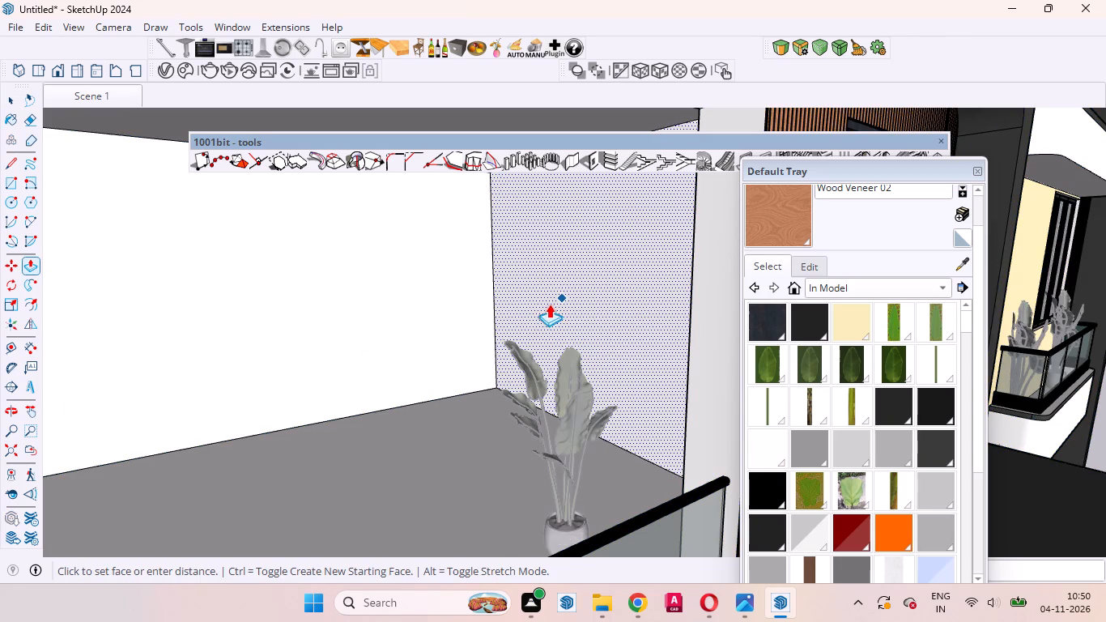
left_click(530, 309)
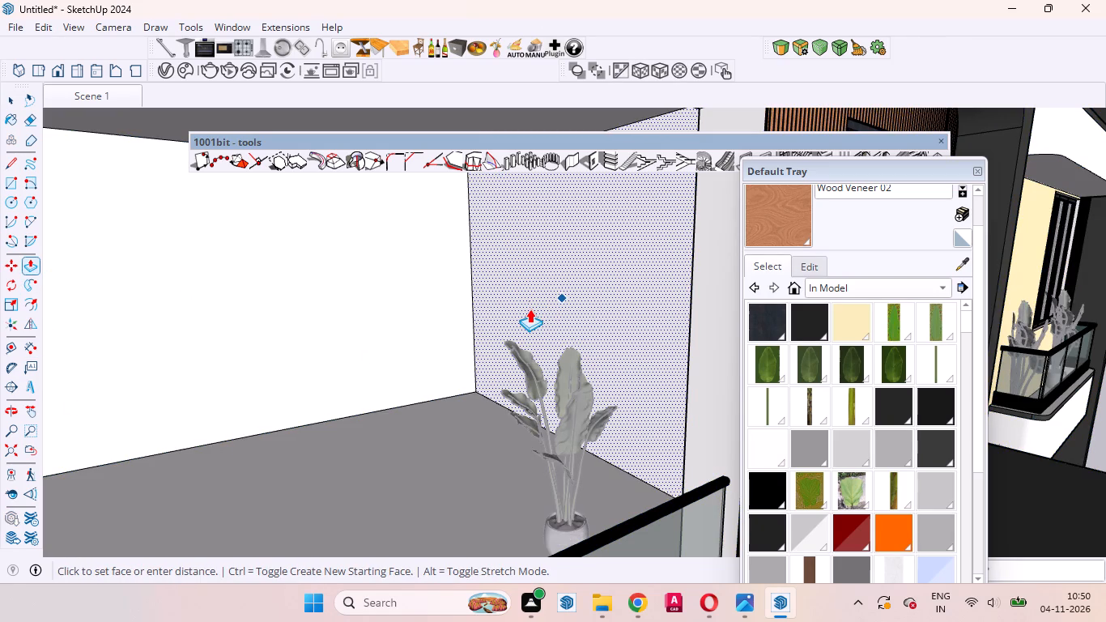
Examine the recessed balcony side wall from the front, below and the open end, and close the group.
middle_click_drag(610, 411, 513, 380)
scroll(585, 475, "down", 7)
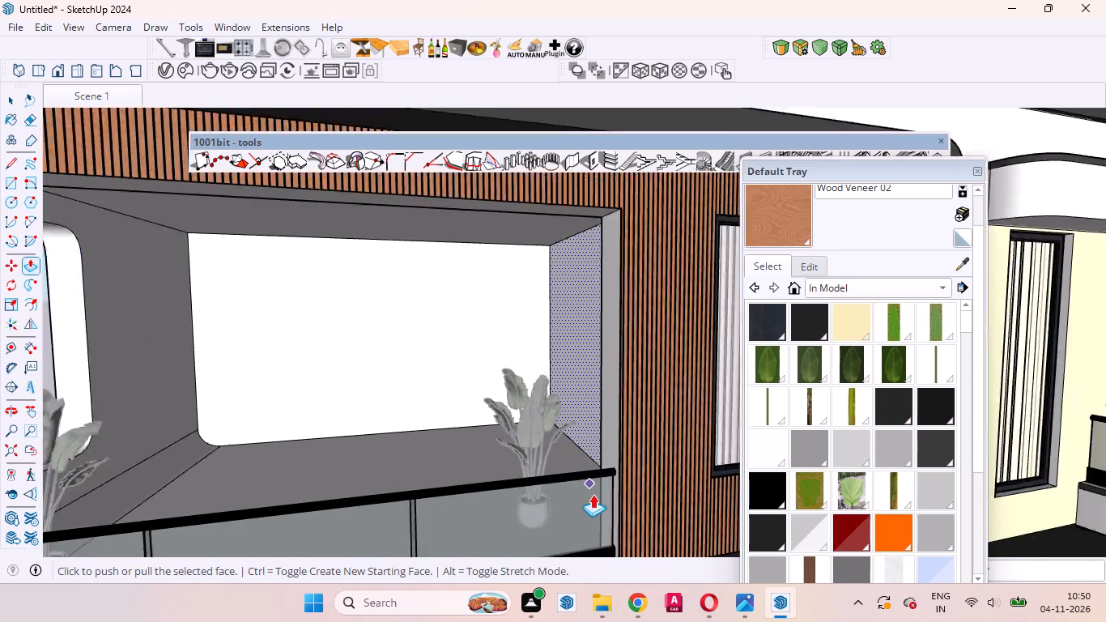
scroll(593, 494, "down", 2)
middle_click_drag(549, 446, 713, 344)
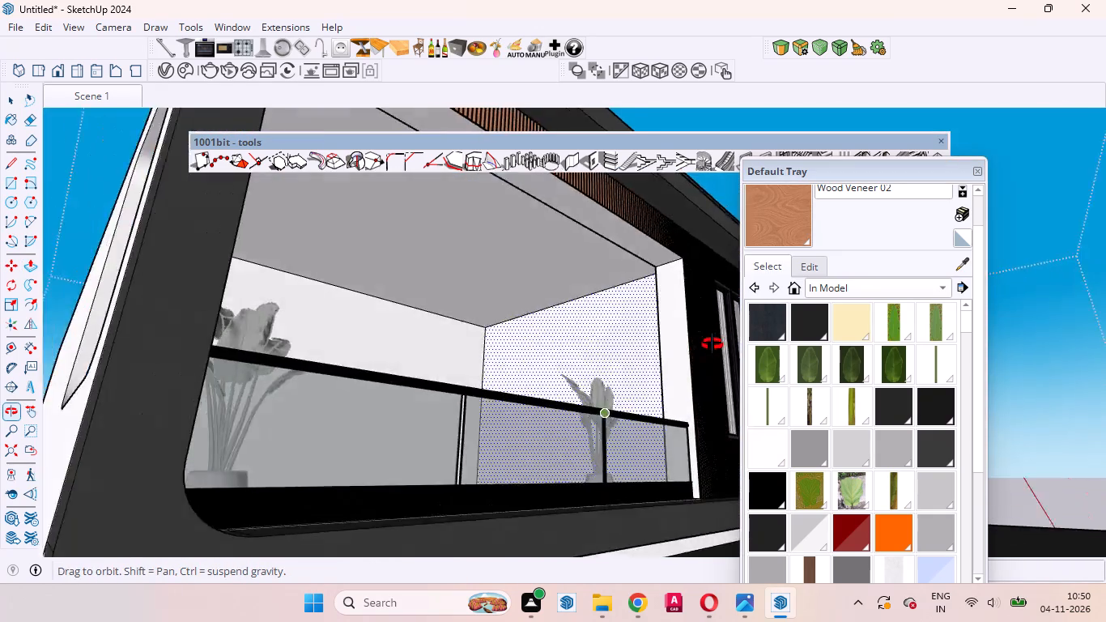
middle_click_drag(713, 344, 890, 390)
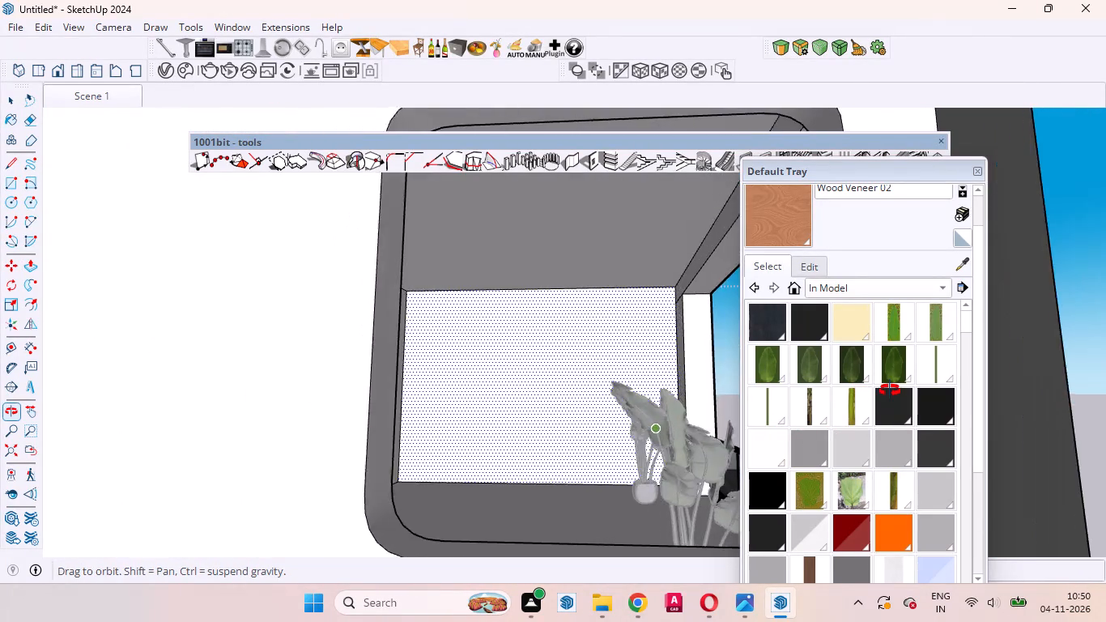
middle_click_drag(890, 390, 441, 414)
key("space")
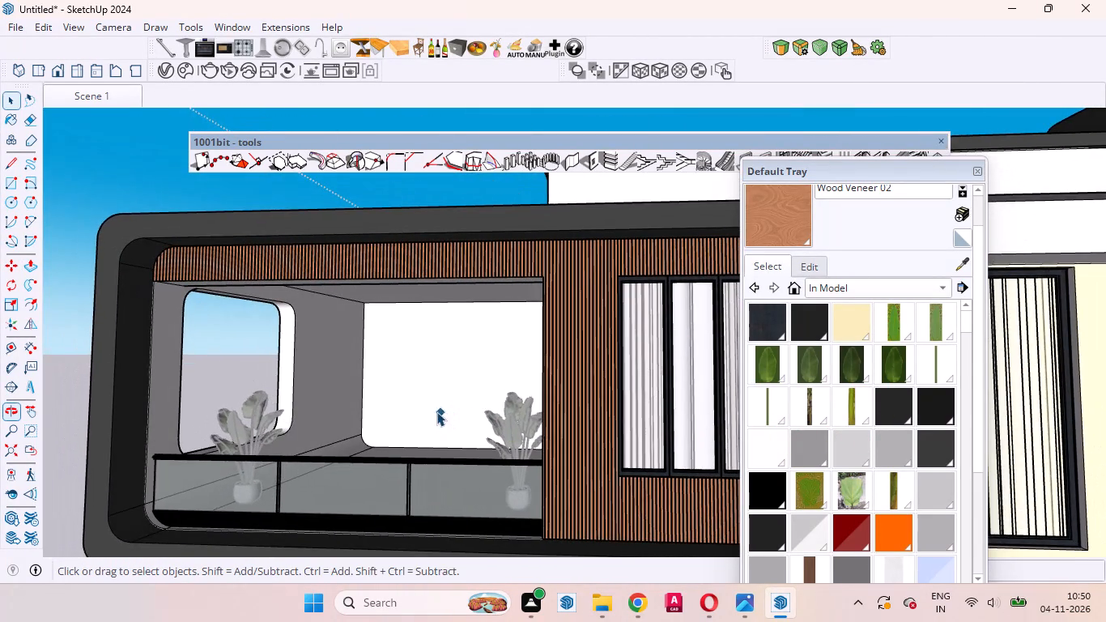
triple_click(245, 366)
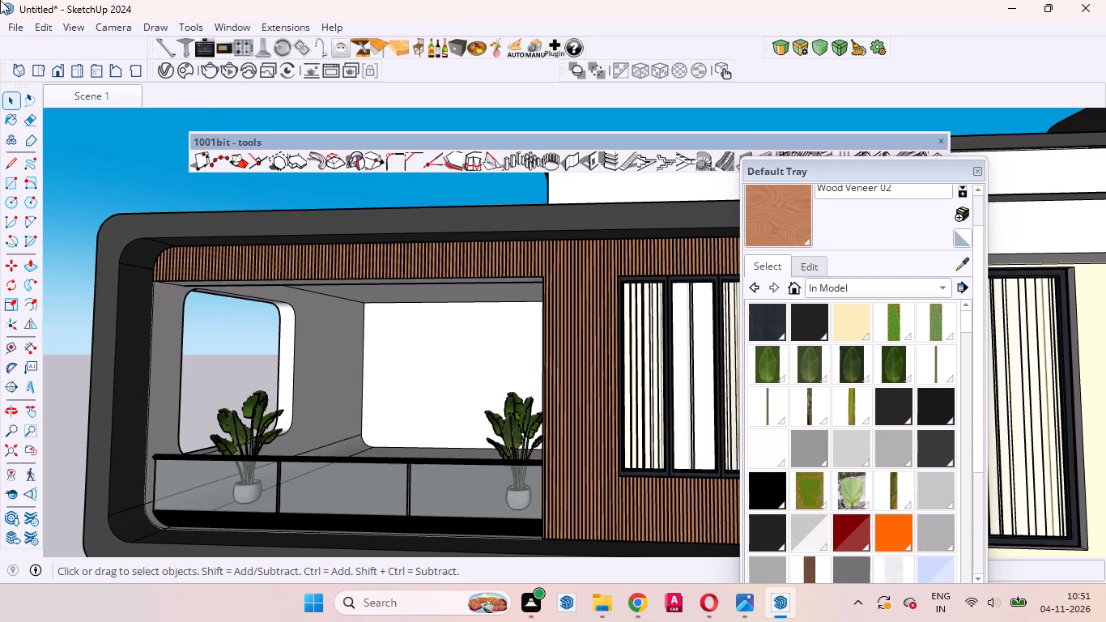
Examine the house's front facade, including the upper balcony, the yellow wall and the porch roof, from the front and above.
scroll(390, 259, "down", 6)
scroll(396, 262, "up", 1)
scroll(399, 262, "down", 11)
scroll(291, 176, "up", 1)
scroll(600, 272, "up", 4)
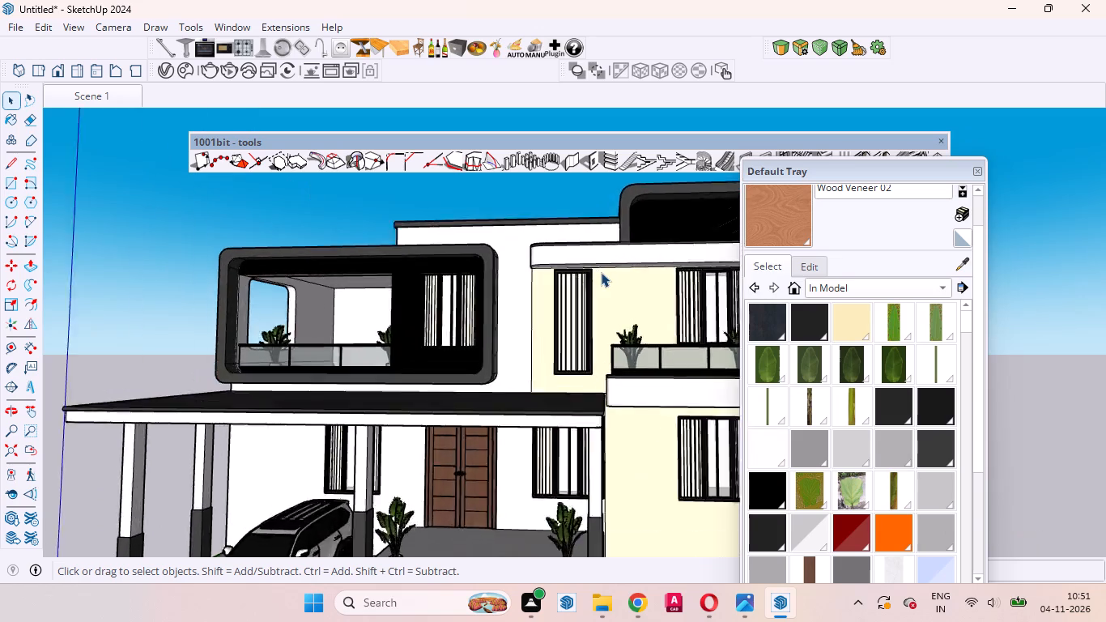
scroll(601, 272, "up", 5)
middle_click_drag(603, 326, 748, 490)
scroll(398, 347, "down", 5)
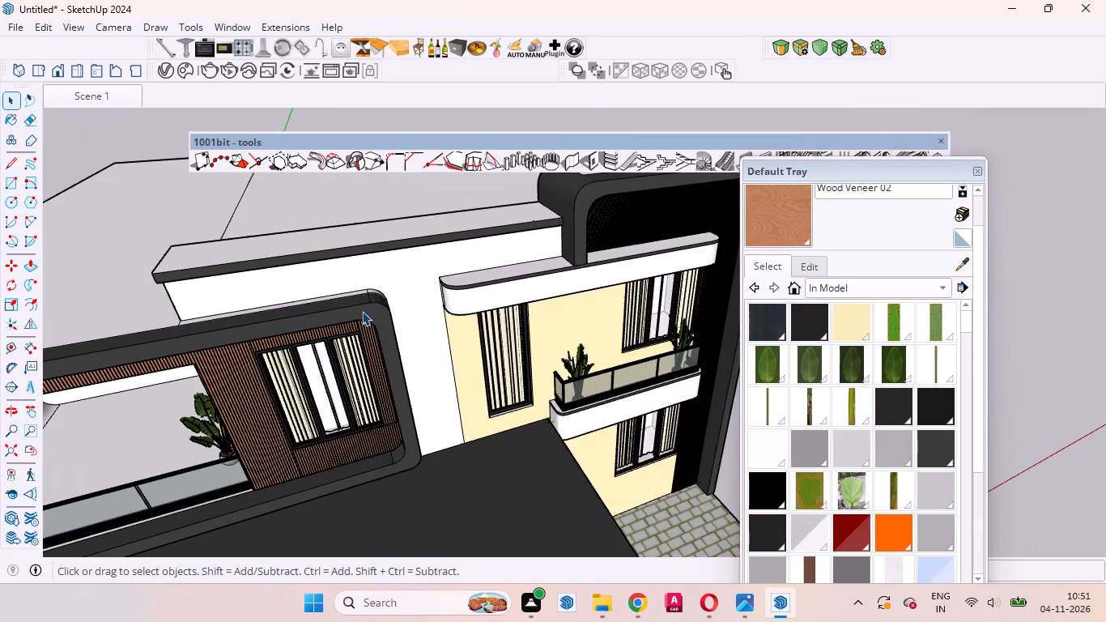
scroll(362, 311, "down", 5)
middle_click_drag(524, 373, 475, 175)
scroll(389, 347, "up", 3)
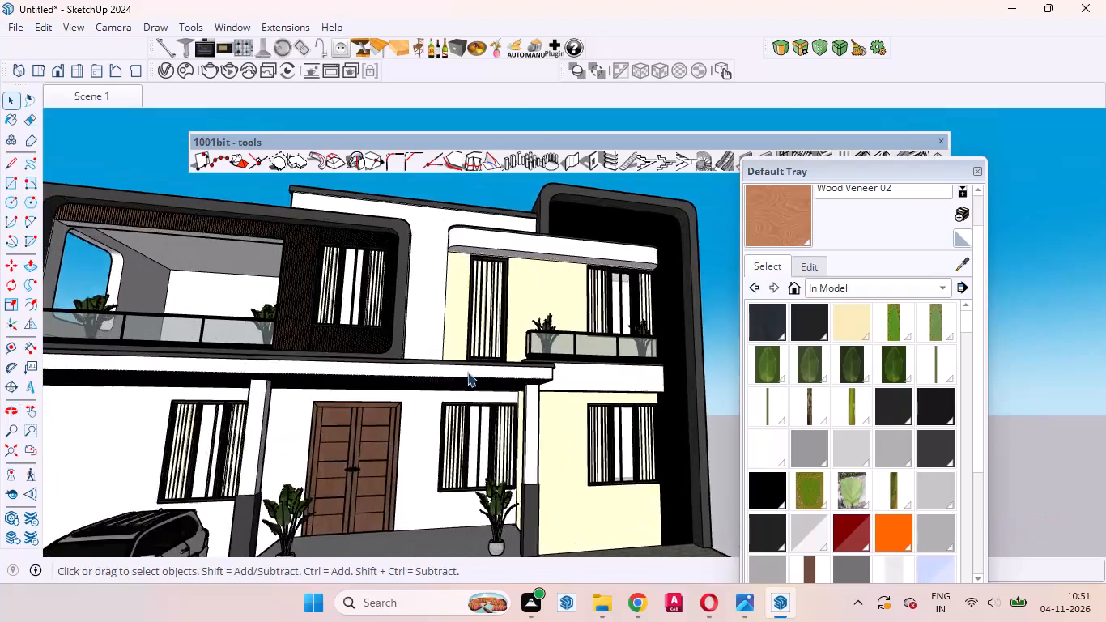
Examine the porch roof's underside from below, checking the wood veneer louvres where they meet the white fascia.
scroll(467, 372, "up", 6)
middle_click_drag(516, 377, 202, 296)
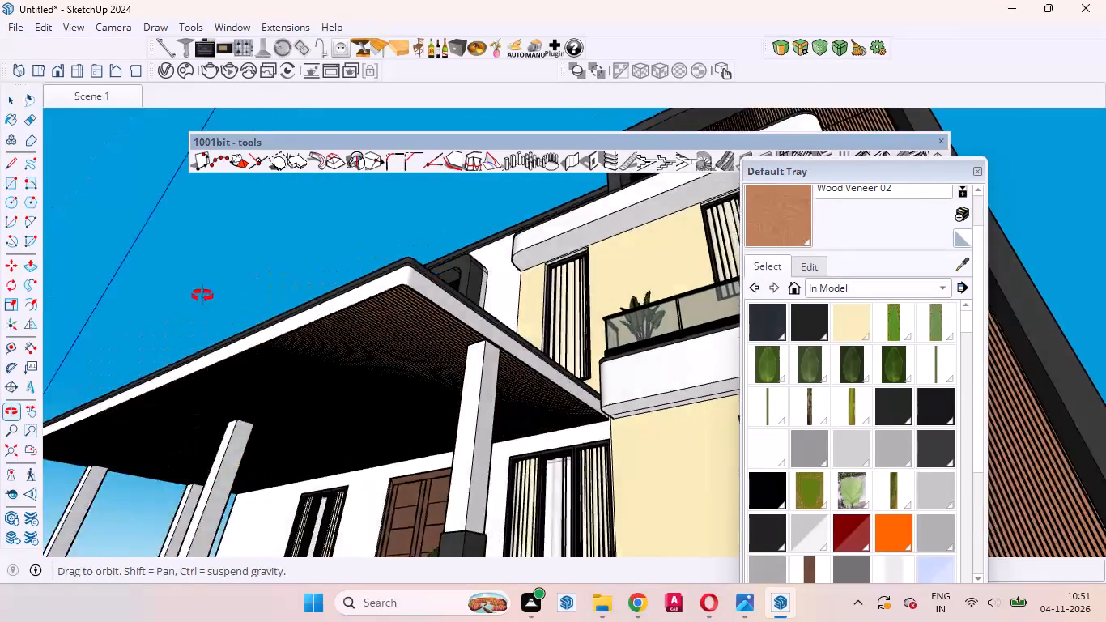
middle_click_drag(202, 296, 189, 302)
scroll(516, 373, "up", 5)
middle_click_drag(515, 394, 314, 347)
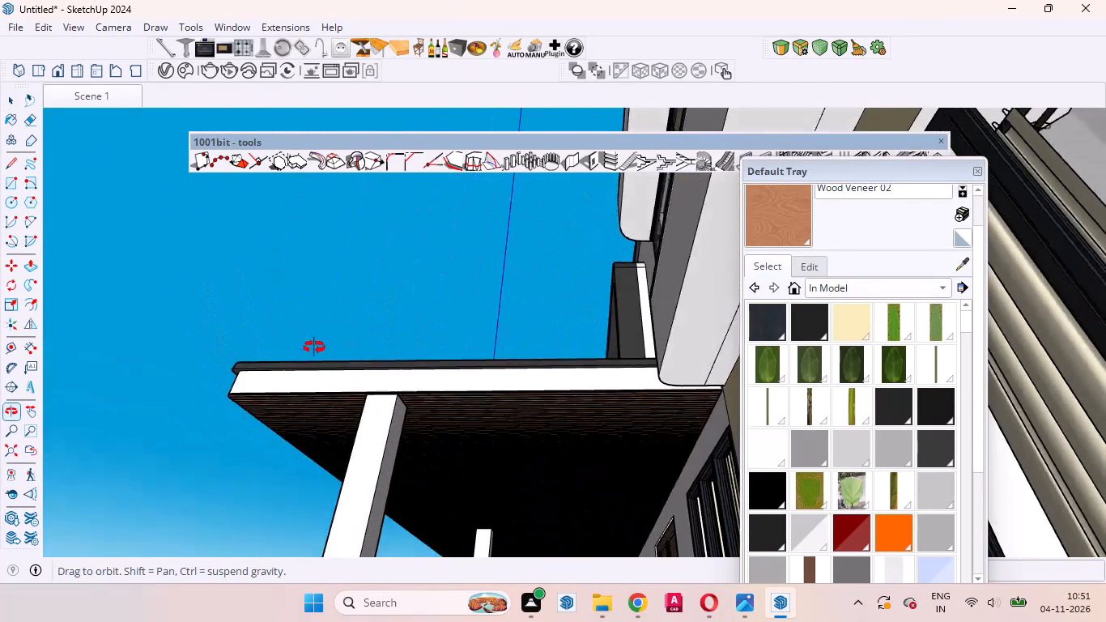
middle_click_drag(314, 347, 316, 349)
scroll(330, 358, "up", 8)
scroll(330, 387, "down", 4)
middle_click_drag(409, 463, 431, 375)
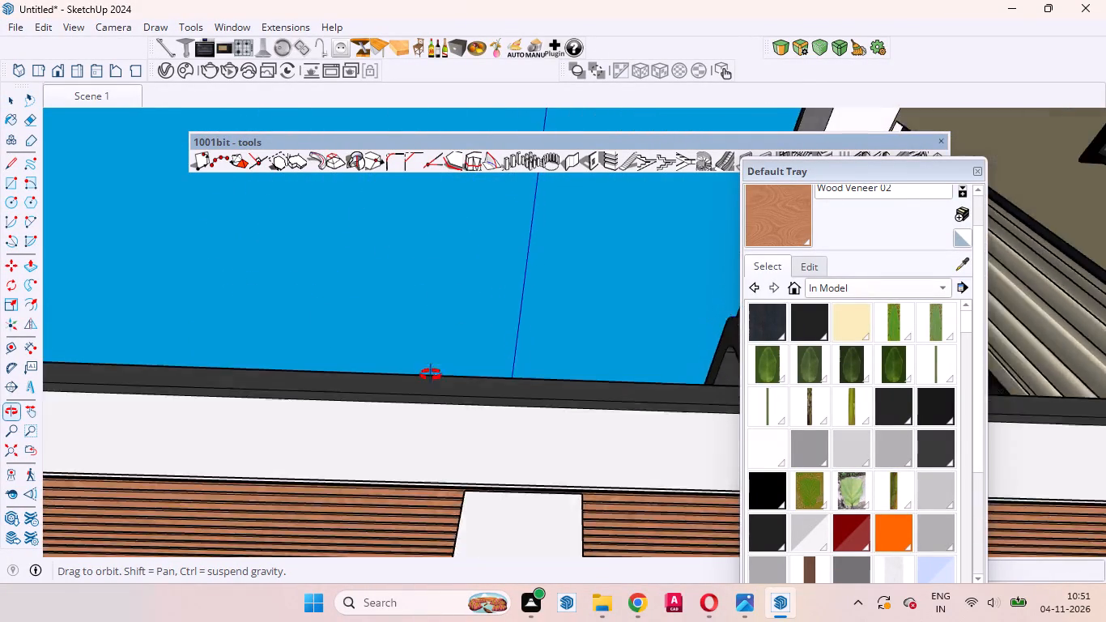
middle_click_drag(431, 375, 502, 279)
scroll(356, 442, "up", 17)
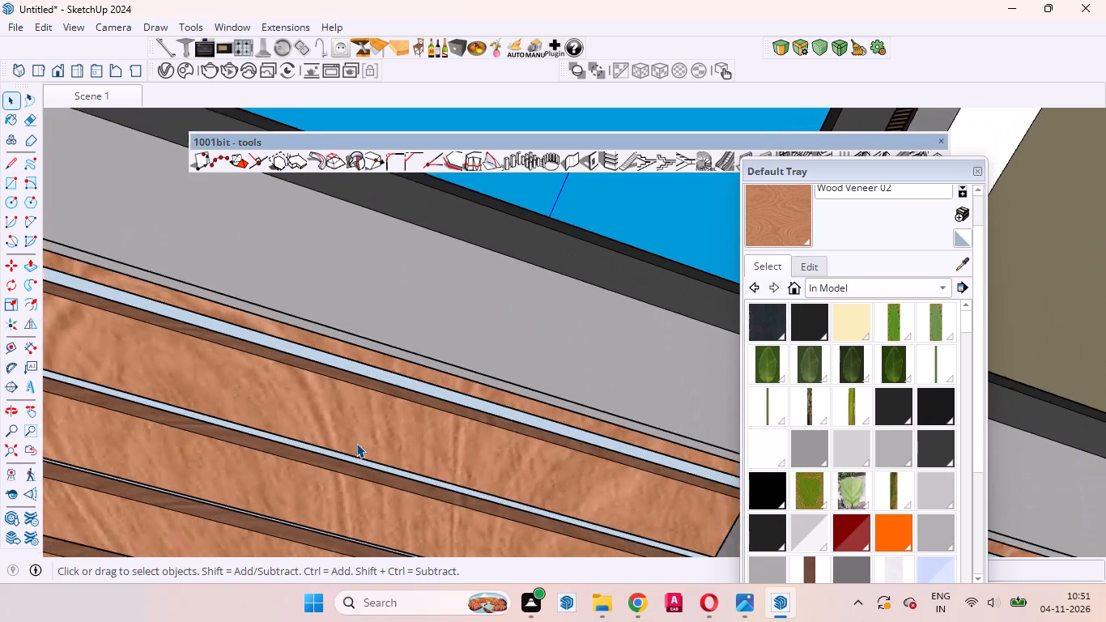
scroll(356, 443, "up", 4)
middle_click_drag(398, 480, 489, 621)
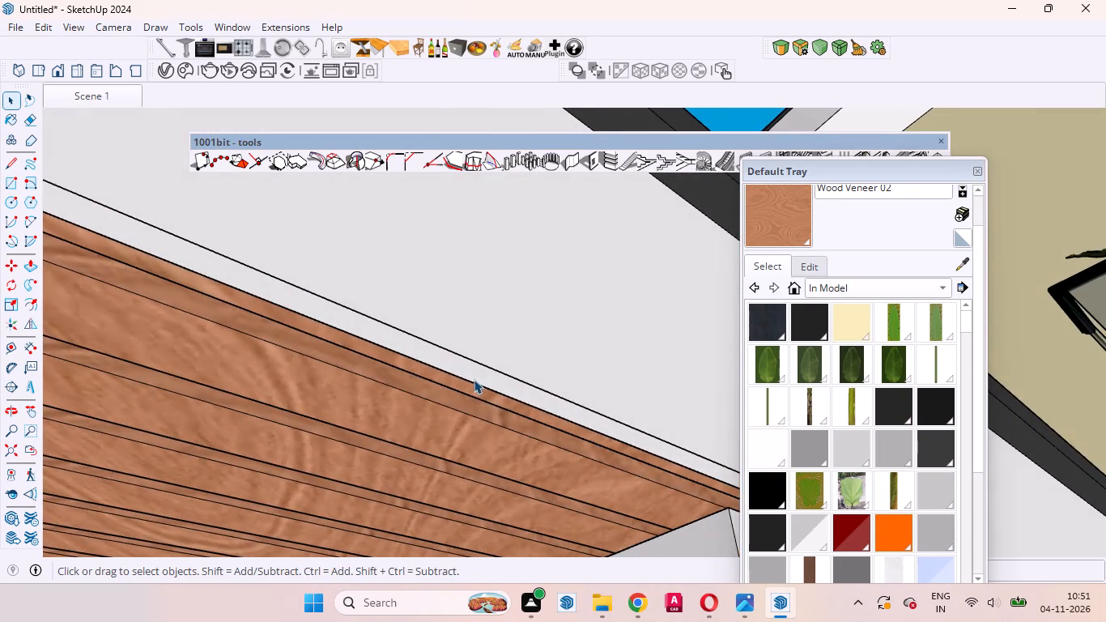
scroll(474, 379, "down", 5)
scroll(553, 392, "up", 5)
middle_click_drag(545, 428, 525, 619)
scroll(496, 377, "up", 2)
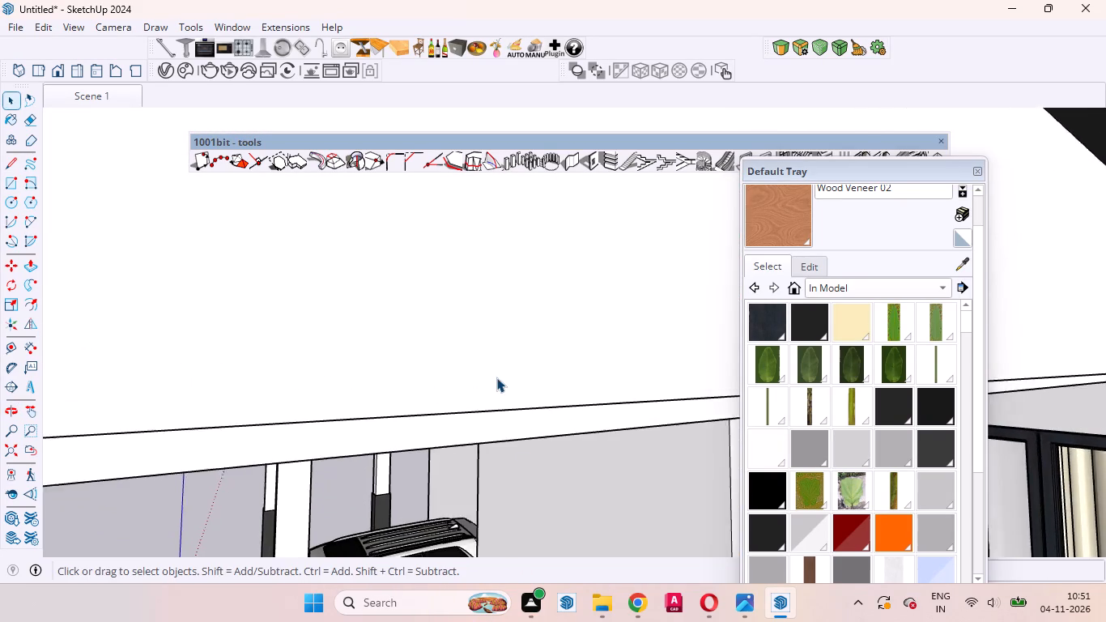
scroll(496, 377, "up", 3)
scroll(508, 342, "down", 16)
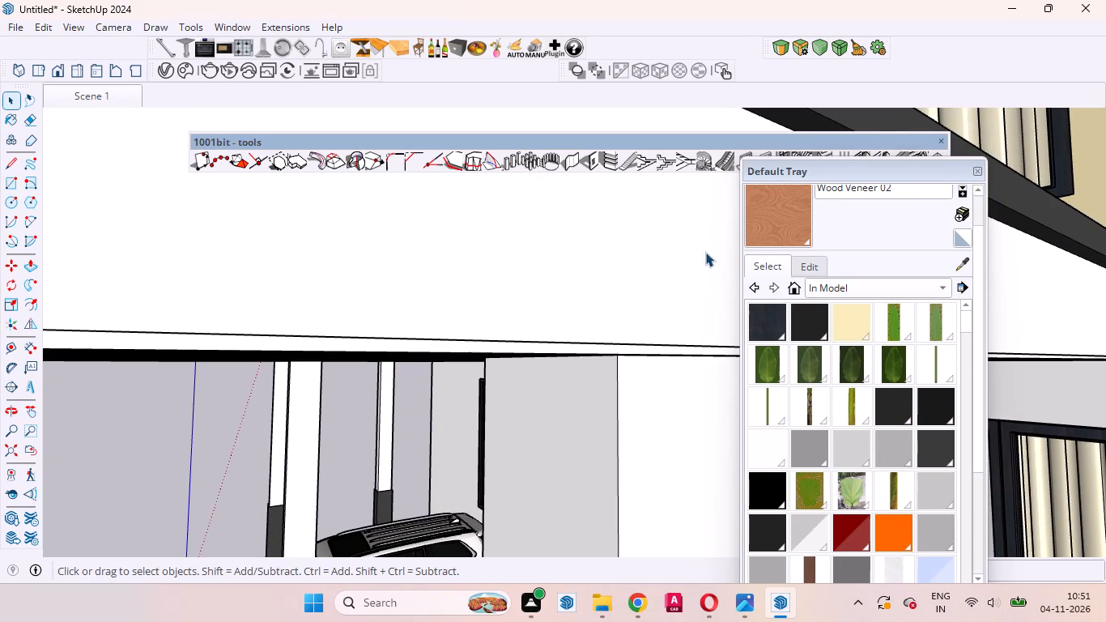
Open the house group, select the porch roof's white fascia and its lower edge to inspect them, and clear the selection.
left_click(573, 251)
double_click(517, 268)
left_click(445, 295)
left_click(330, 299)
left_click(307, 300)
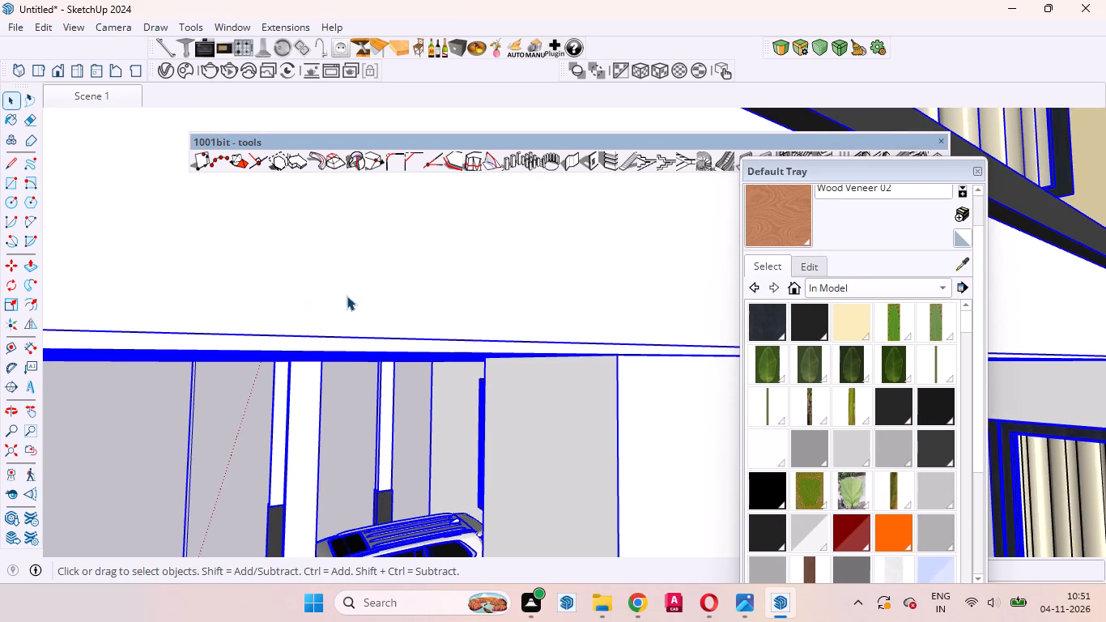
left_click(349, 296)
left_click(383, 291)
triple_click(496, 288)
left_click(491, 288)
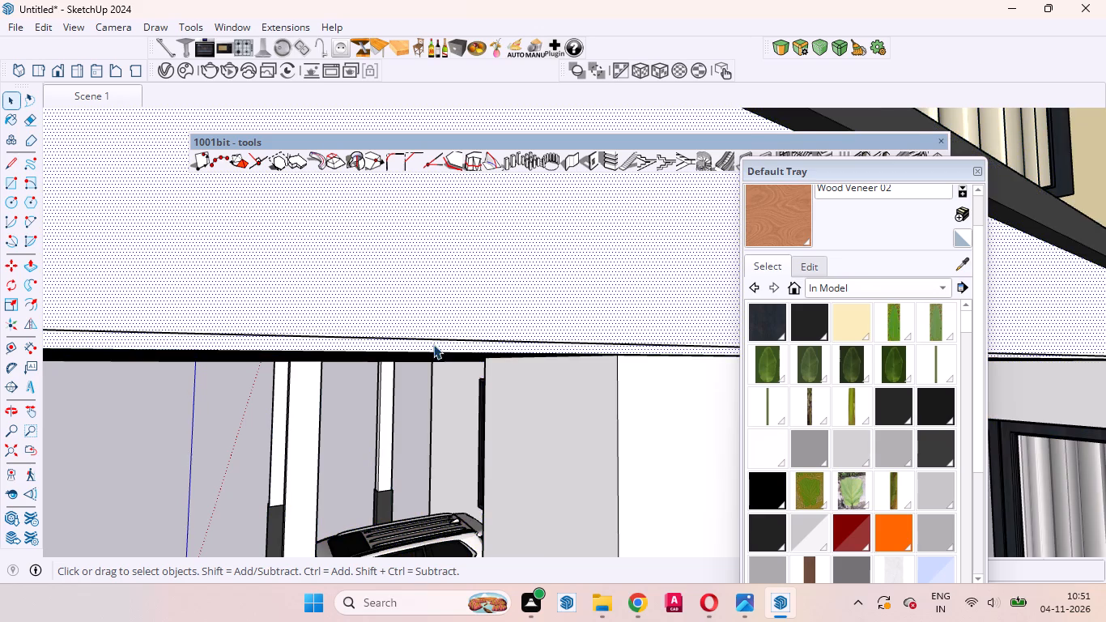
scroll(433, 344, "up", 5)
left_click(432, 343)
double_click(437, 360)
left_click(413, 347)
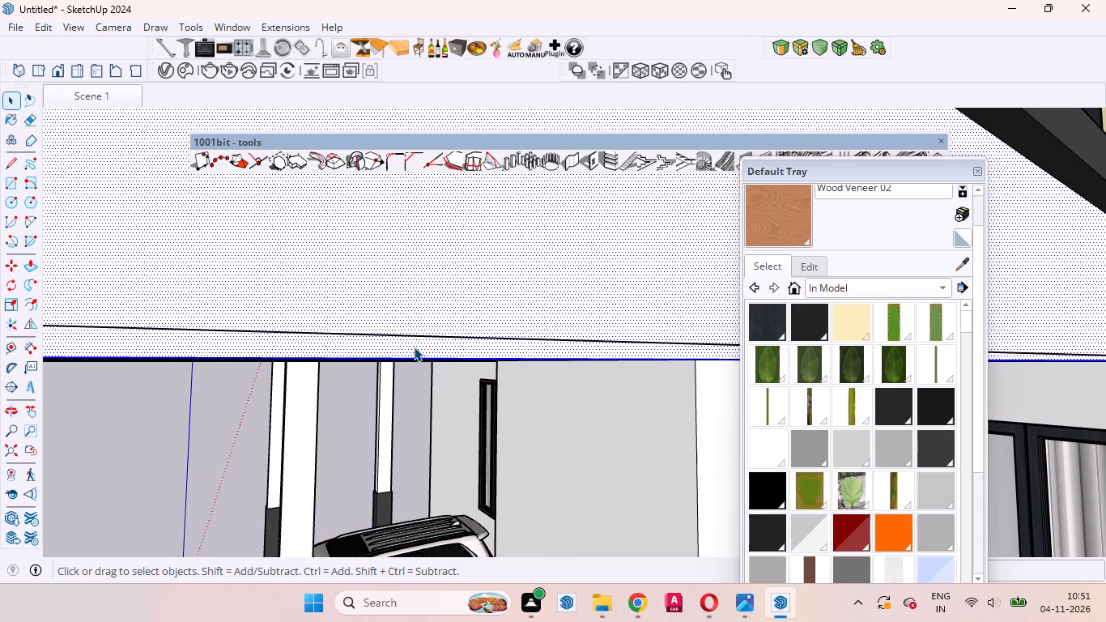
scroll(664, 292, "down", 20)
scroll(664, 292, "down", 7)
scroll(416, 304, "up", 11)
middle_click_drag(360, 262, 567, 297)
scroll(541, 300, "down", 5)
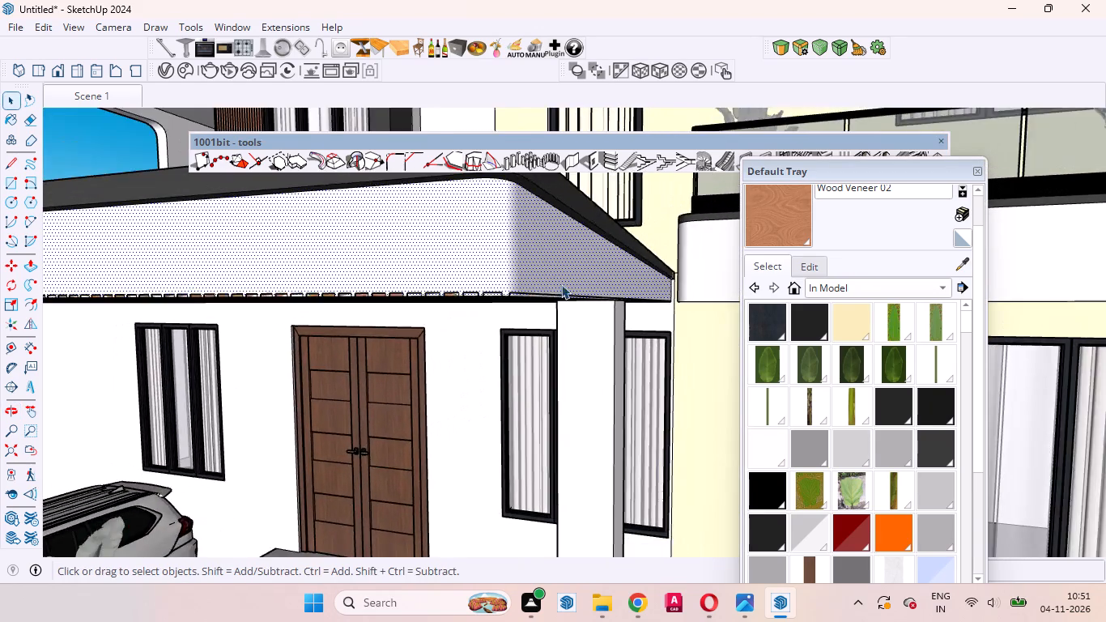
scroll(561, 284, "down", 20)
scroll(561, 284, "down", 1)
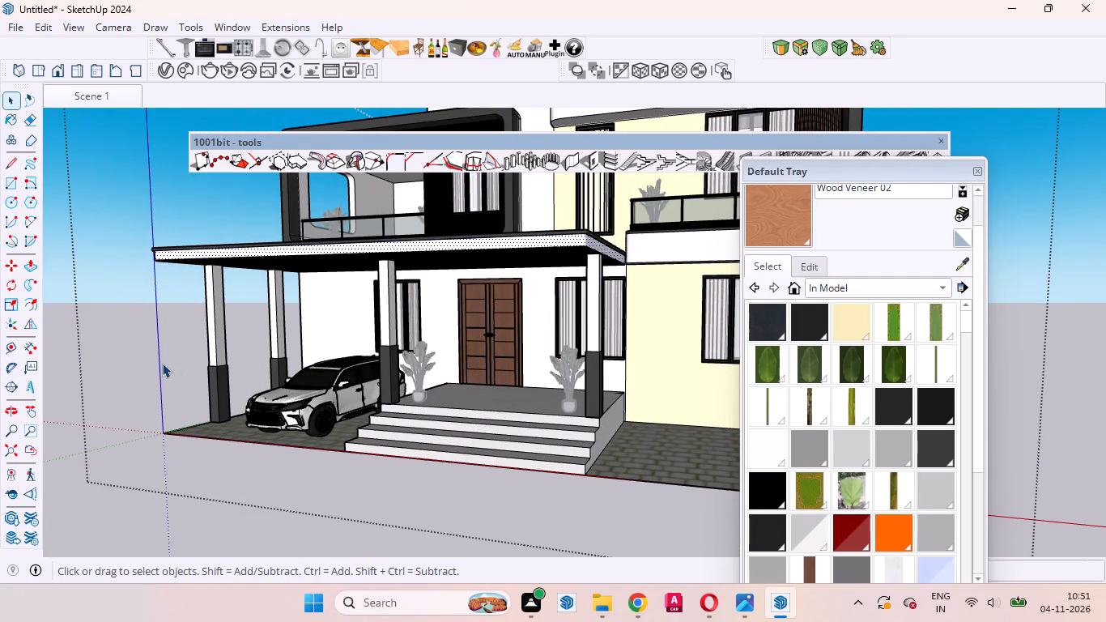
left_click(155, 358)
Examine the parked car under the porch from the front, the side and near ground level, checking its wheels against the paving.
scroll(350, 342, "up", 6)
middle_click_drag(351, 370, 522, 325)
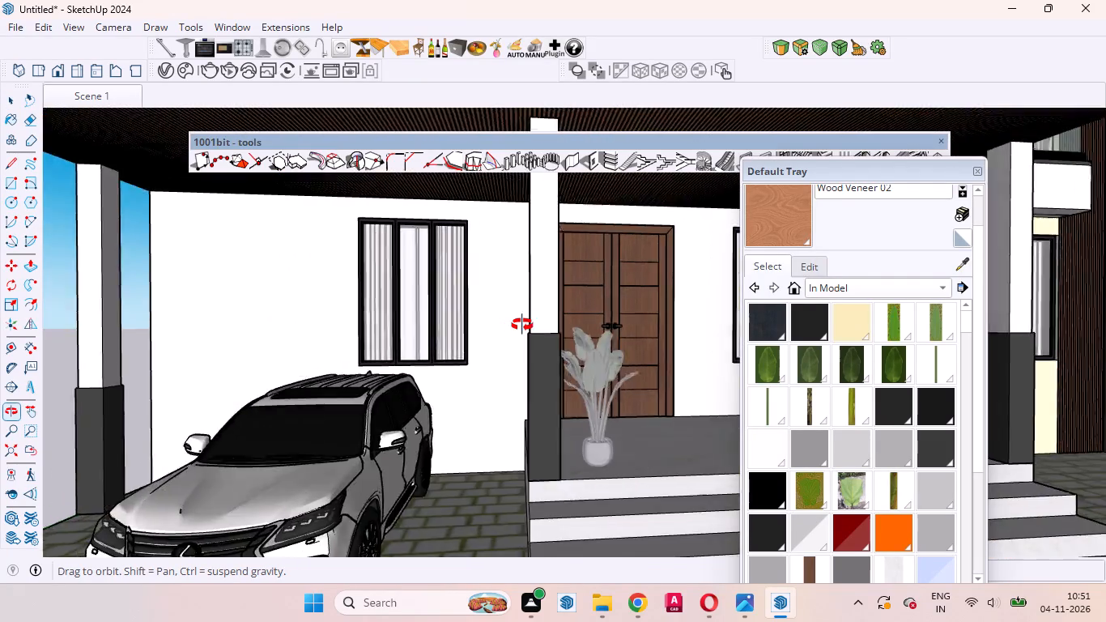
middle_click_drag(522, 325, 490, 239)
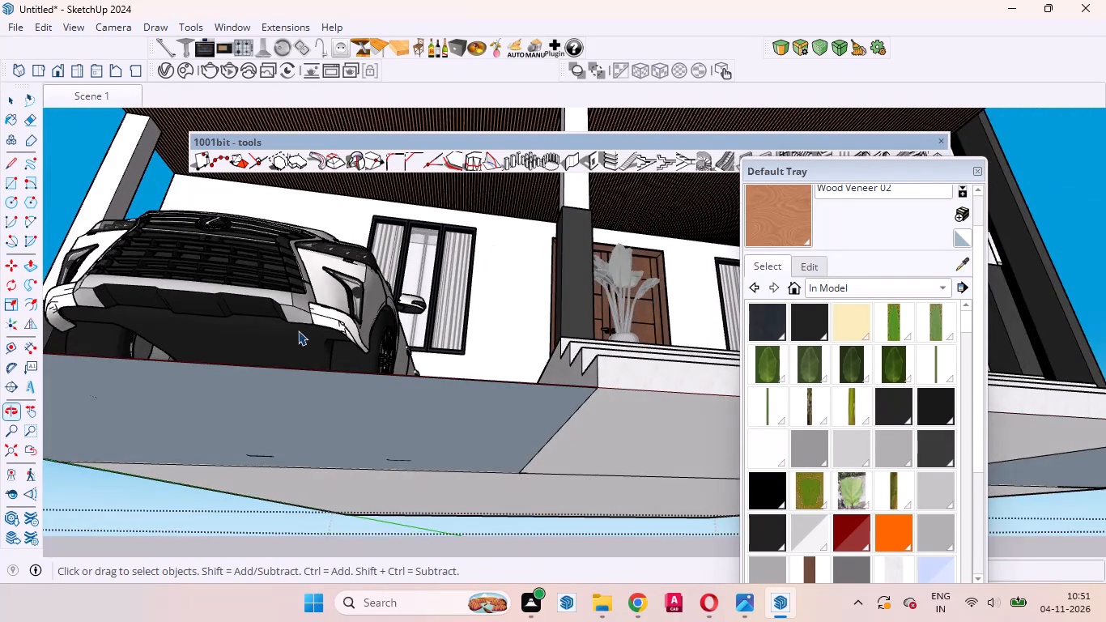
scroll(291, 334, "up", 15)
middle_click_drag(309, 356, 334, 402)
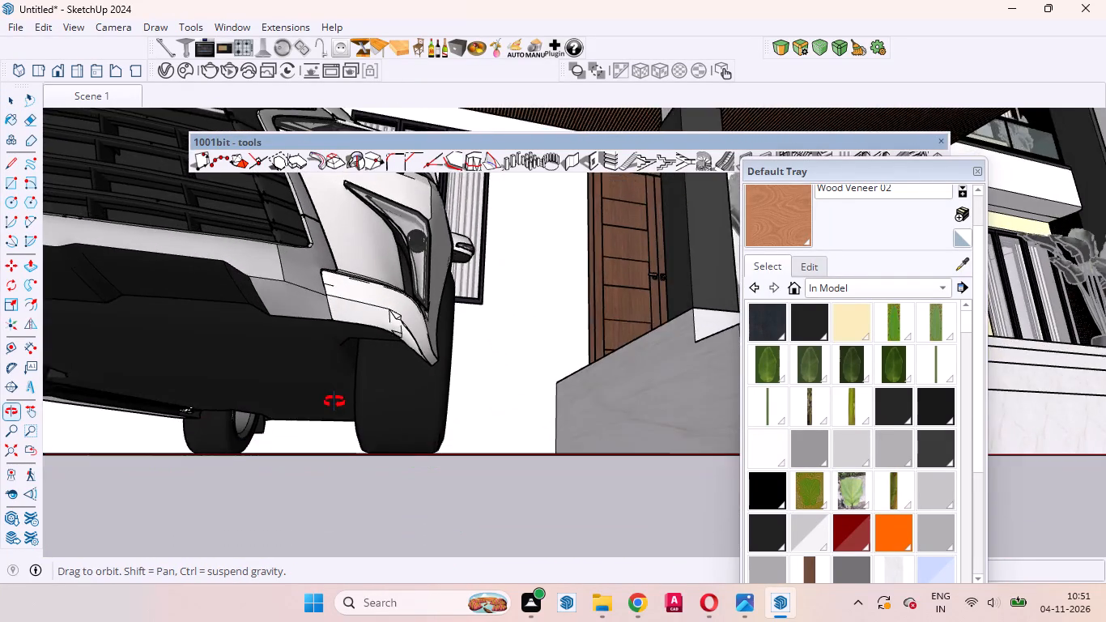
middle_click_drag(334, 402, 674, 420)
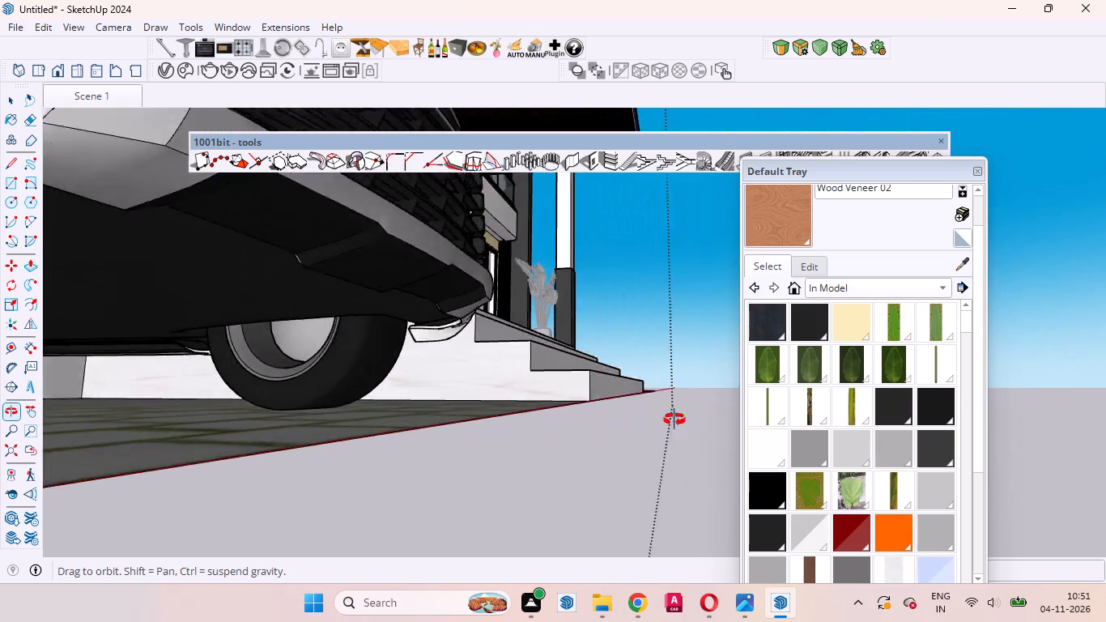
middle_click_drag(674, 420, 28, 419)
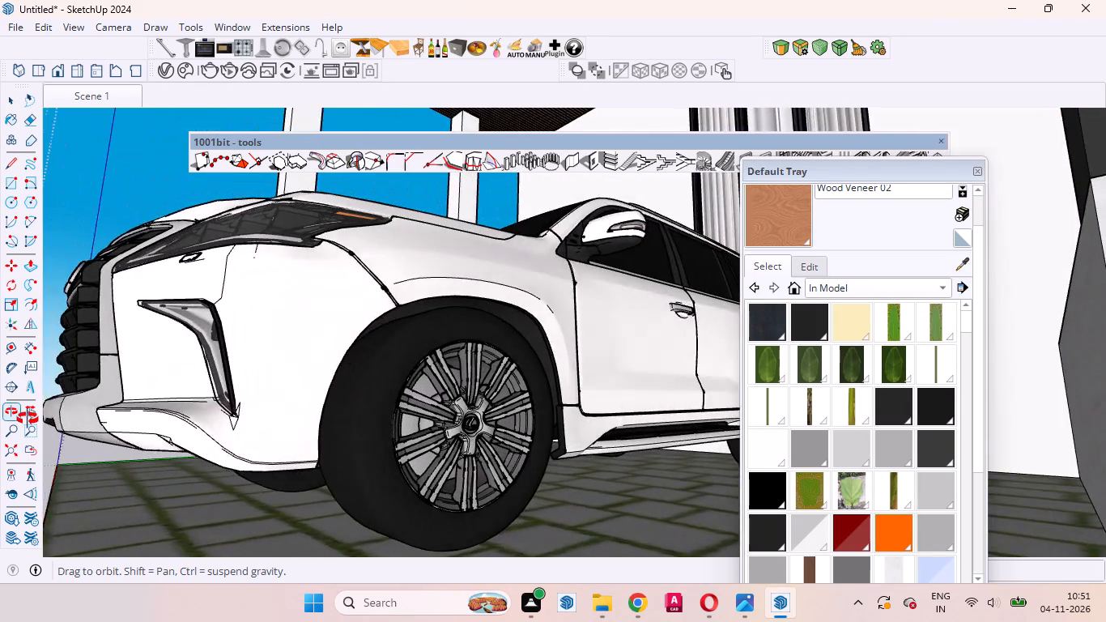
middle_click_drag(28, 419, 635, 467)
scroll(424, 394, "down", 6)
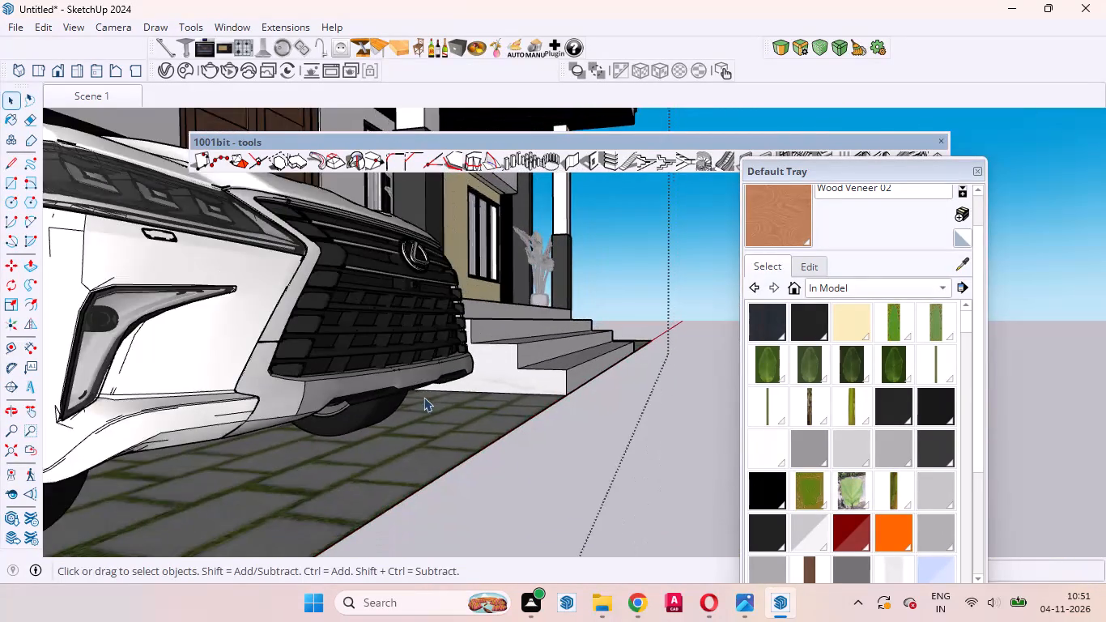
scroll(423, 397, "down", 3)
scroll(218, 410, "up", 1)
middle_click_drag(218, 411, 445, 461)
scroll(439, 415, "down", 3)
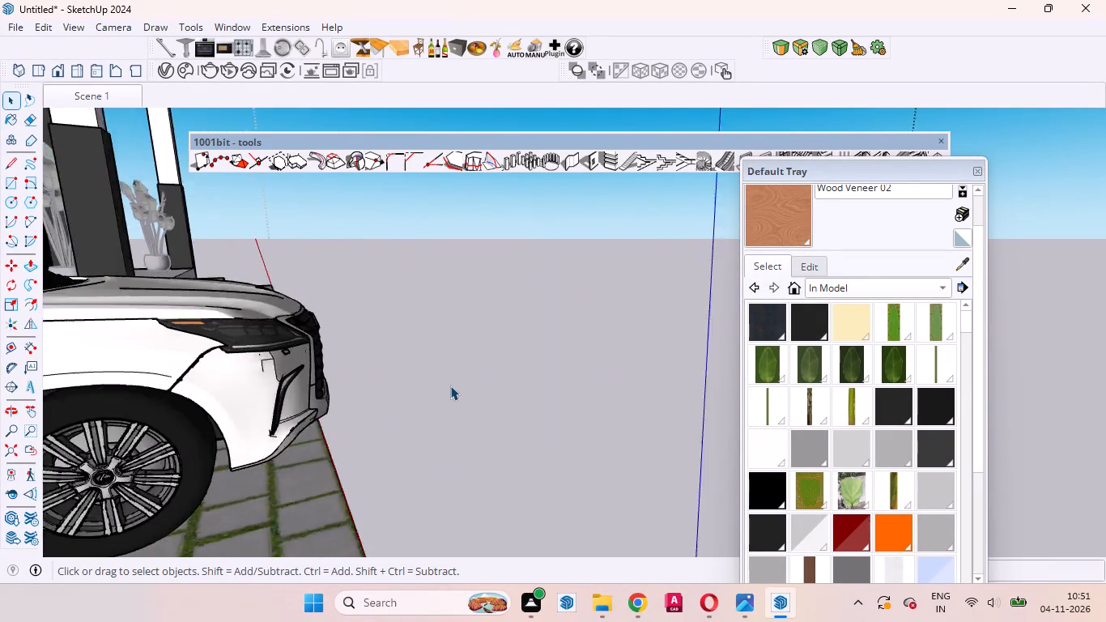
scroll(450, 386, "down", 11)
scroll(264, 395, "up", 18)
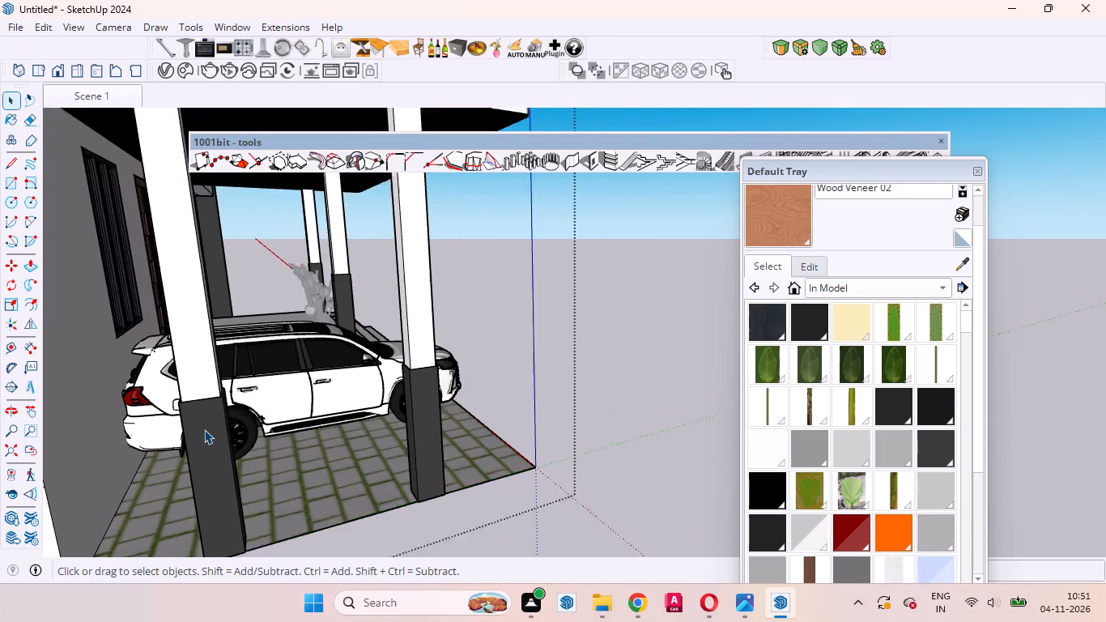
scroll(204, 429, "up", 12)
middle_click_drag(162, 445, 300, 360)
scroll(81, 489, "up", 20)
scroll(81, 489, "up", 3)
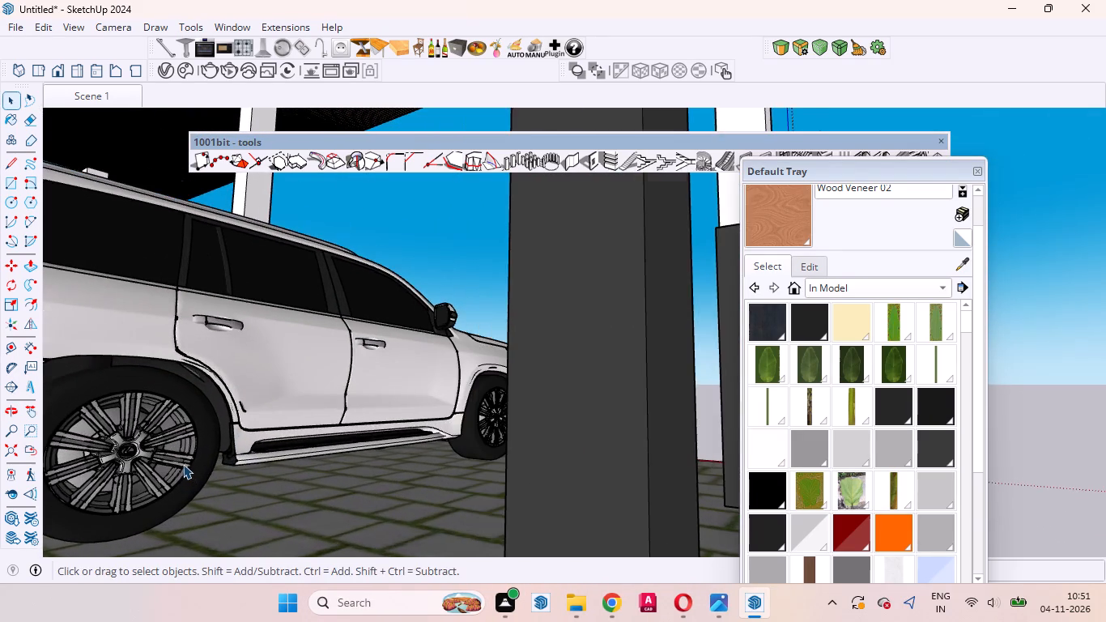
scroll(183, 464, "up", 5)
middle_click_drag(203, 504, 0, 495)
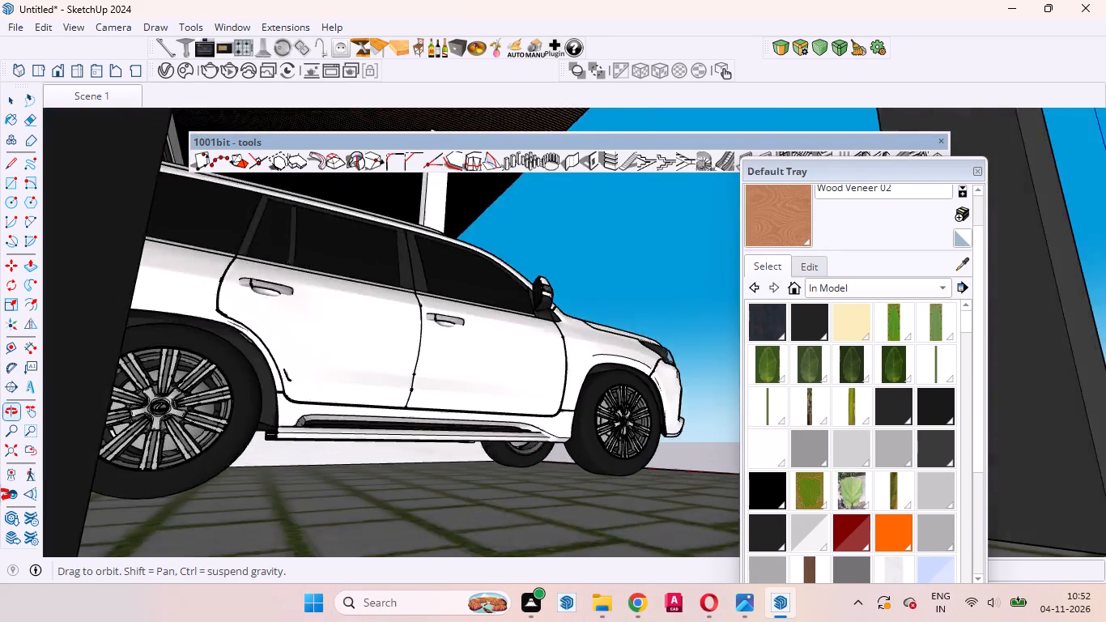
middle_click_drag(0, 495, 0, 570)
scroll(296, 364, "down", 5)
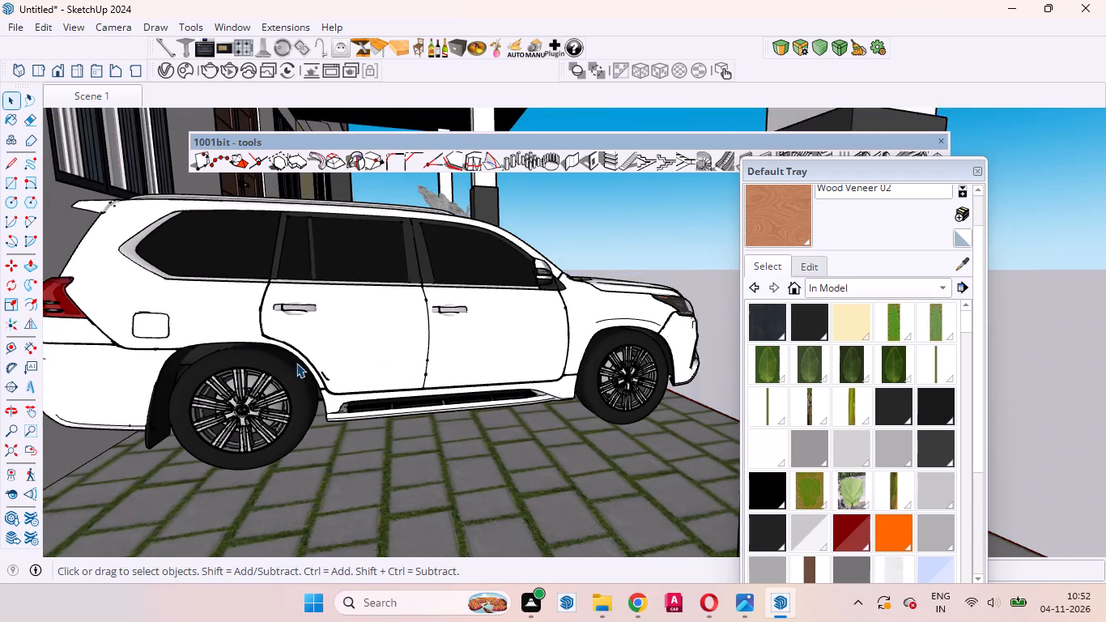
scroll(296, 363, "down", 20)
scroll(296, 363, "down", 12)
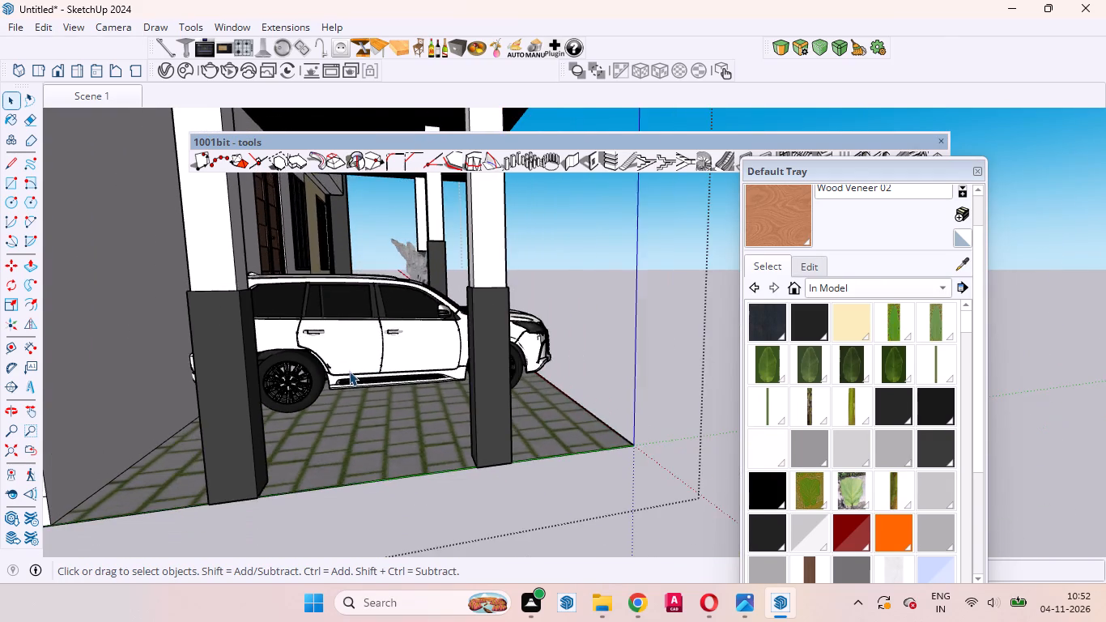
Examine the white upper wall and dark parapet cap behind the balcony frame from the front, the end and below.
middle_click_drag(435, 394, 0, 442)
scroll(609, 401, "down", 8)
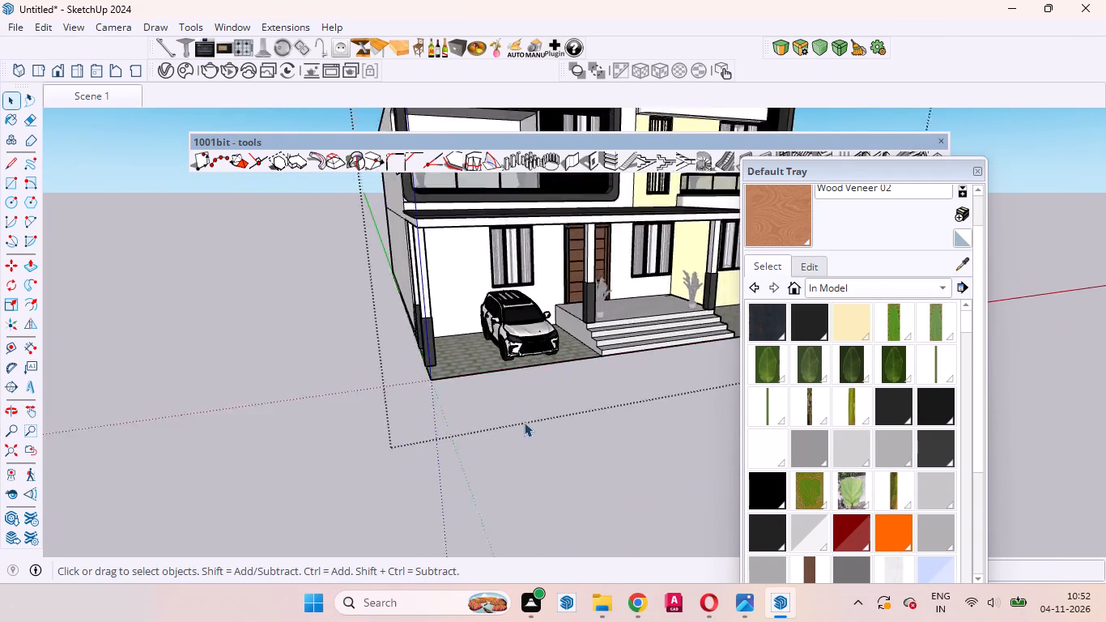
scroll(524, 422, "down", 7)
scroll(560, 249, "up", 10)
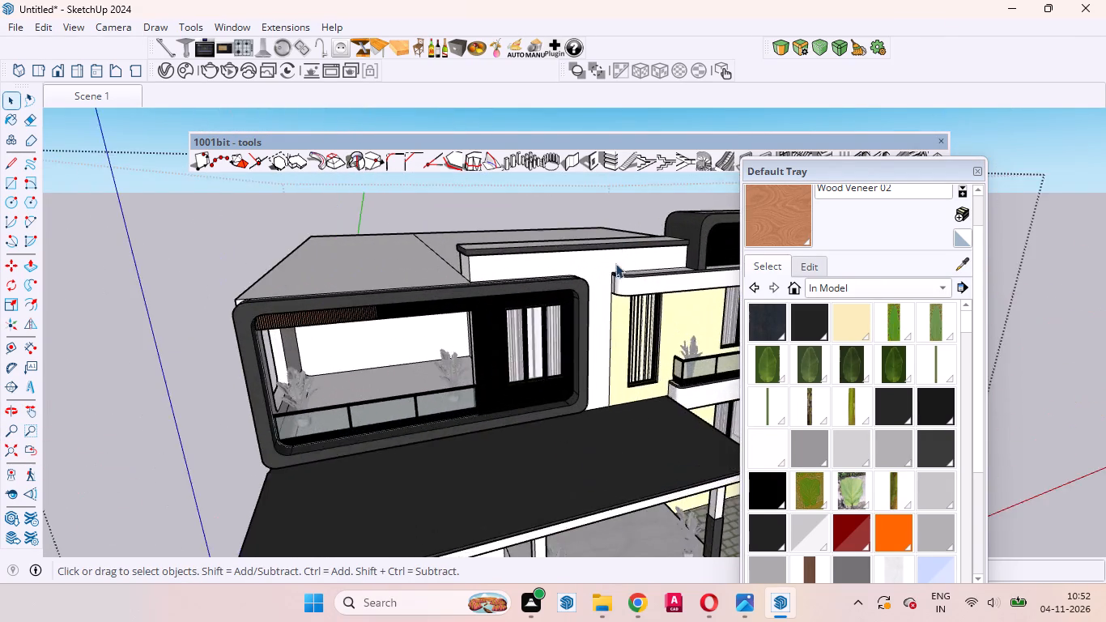
scroll(617, 270, "up", 5)
middle_click_drag(619, 311, 523, 290)
scroll(518, 286, "down", 5)
scroll(573, 251, "up", 5)
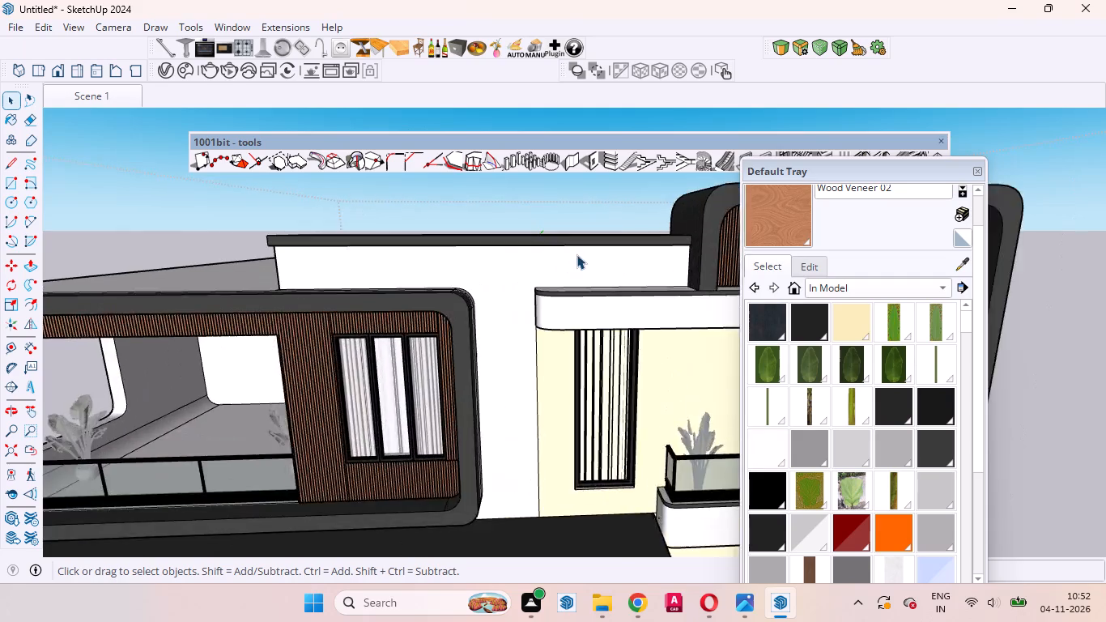
scroll(576, 254, "up", 9)
middle_click_drag(419, 309, 588, 310)
scroll(585, 309, "down", 6)
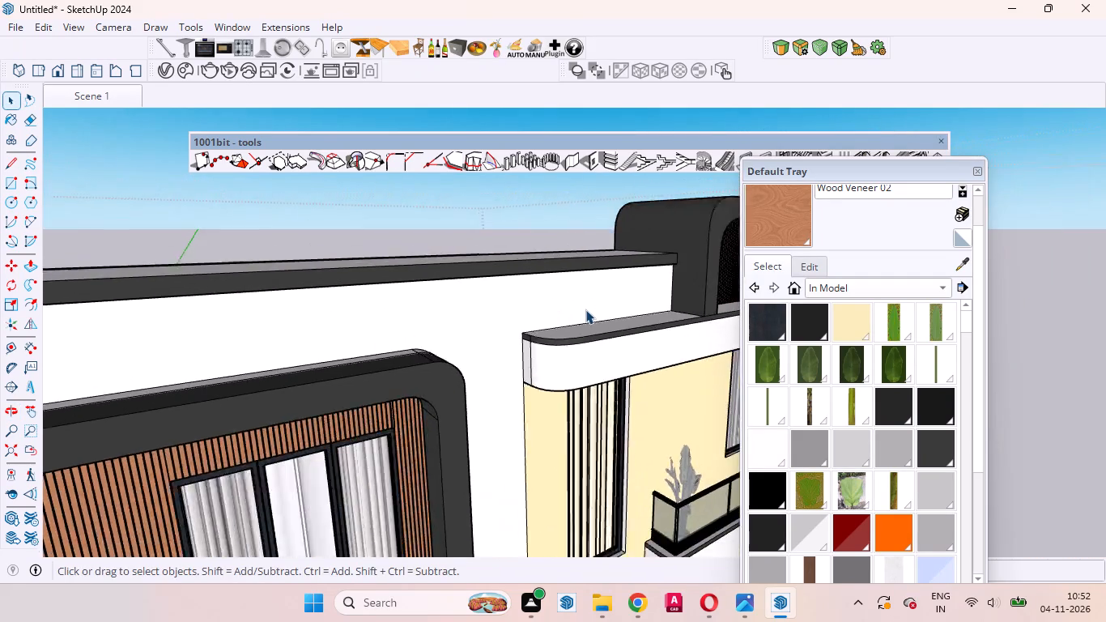
scroll(585, 309, "down", 2)
scroll(283, 322, "up", 7)
middle_click_drag(170, 330, 408, 263)
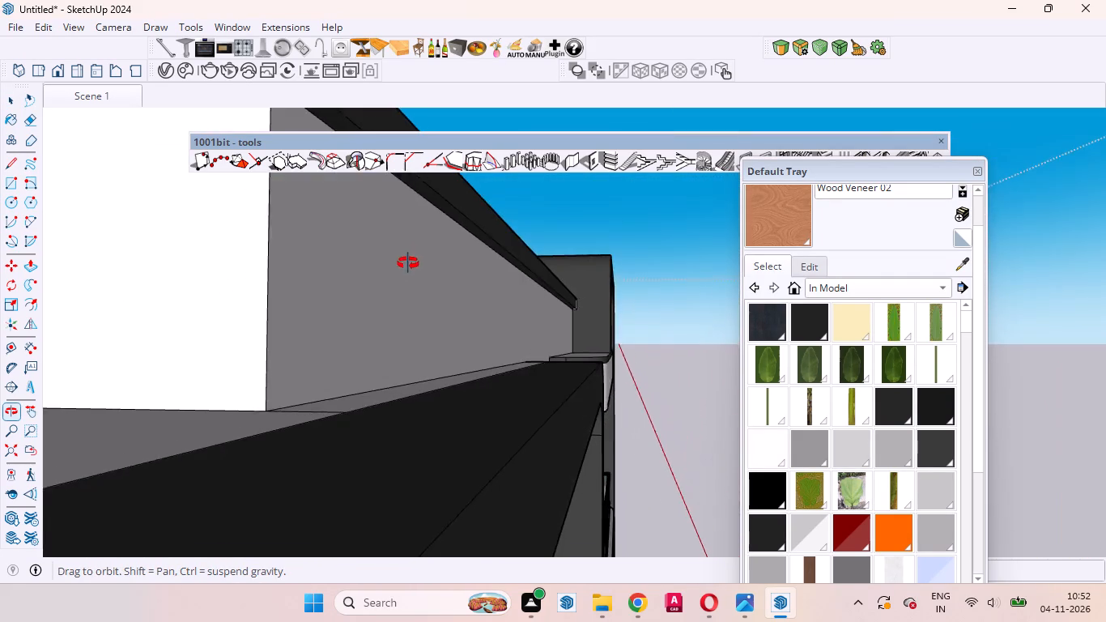
middle_click_drag(408, 263, 361, 276)
scroll(348, 315, "down", 5)
middle_click_drag(322, 339, 290, 252)
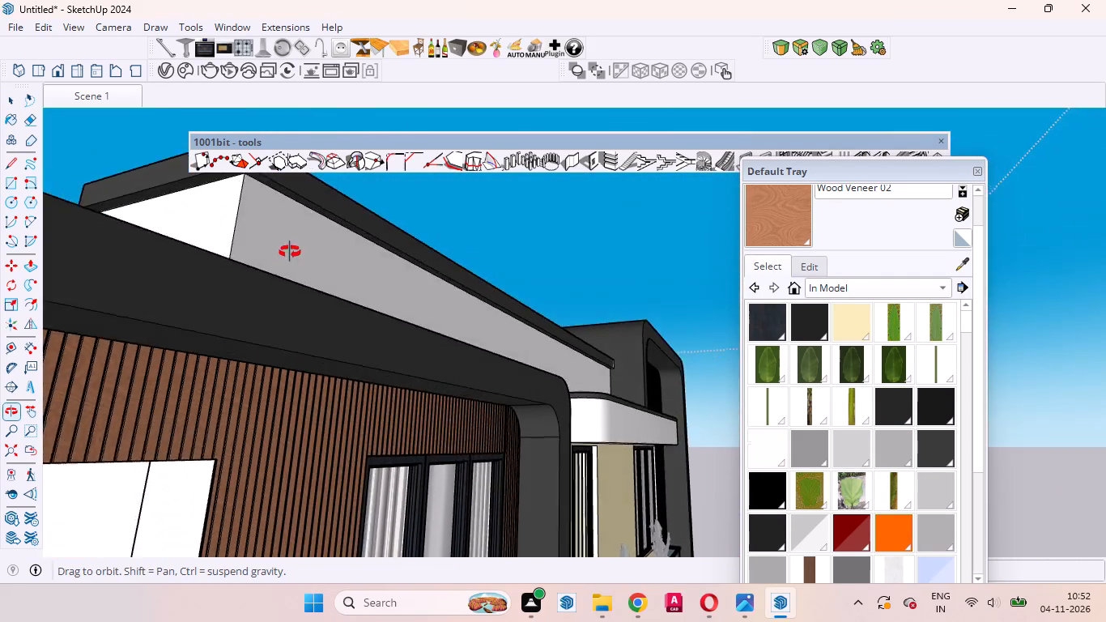
middle_click_drag(290, 252, 136, 266)
scroll(288, 271, "down", 5)
middle_click_drag(398, 309, 300, 322)
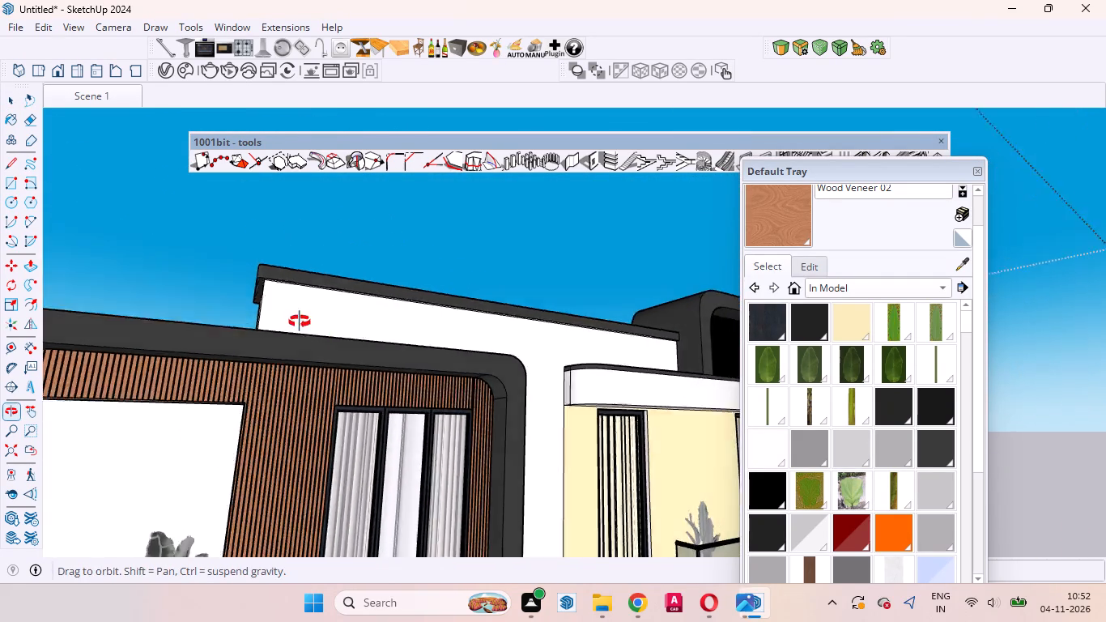
middle_click_drag(300, 322, 232, 322)
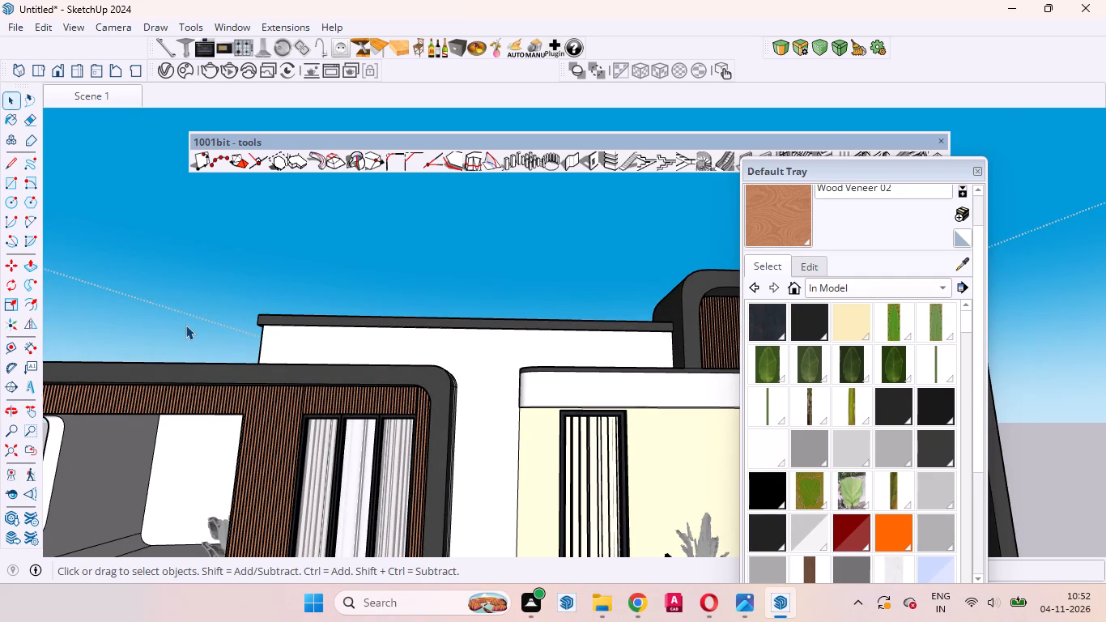
Examine the whole house from above and farther out, close the house group, and return to the saved Scene 1 view.
scroll(210, 309, "down", 6)
middle_click_drag(368, 302, 500, 438)
scroll(486, 434, "up", 1)
scroll(338, 368, "down", 9)
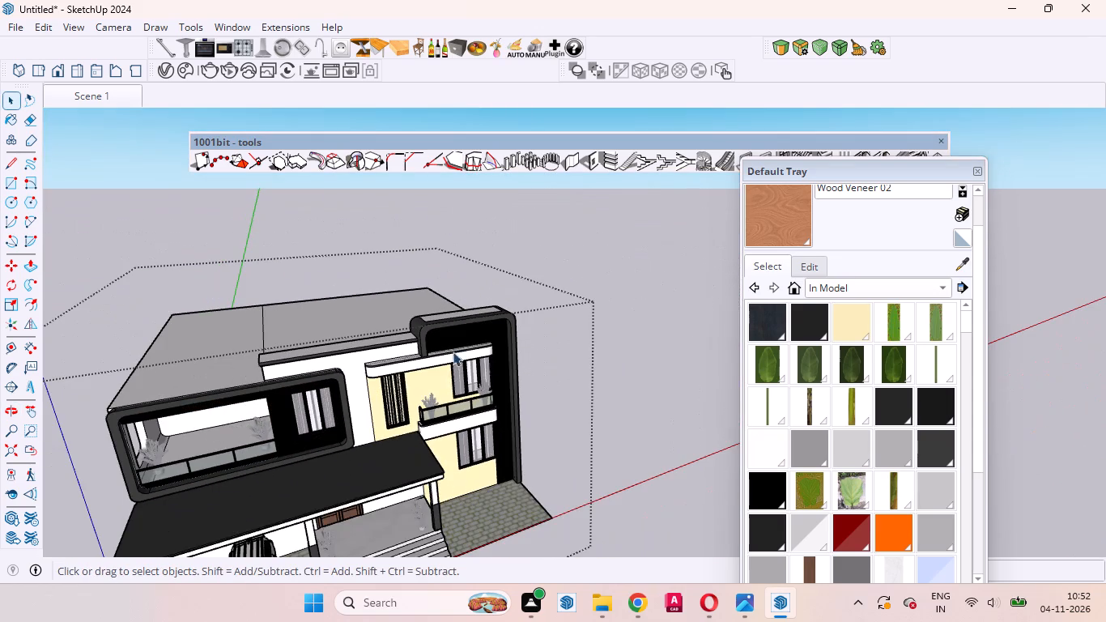
left_click(625, 364)
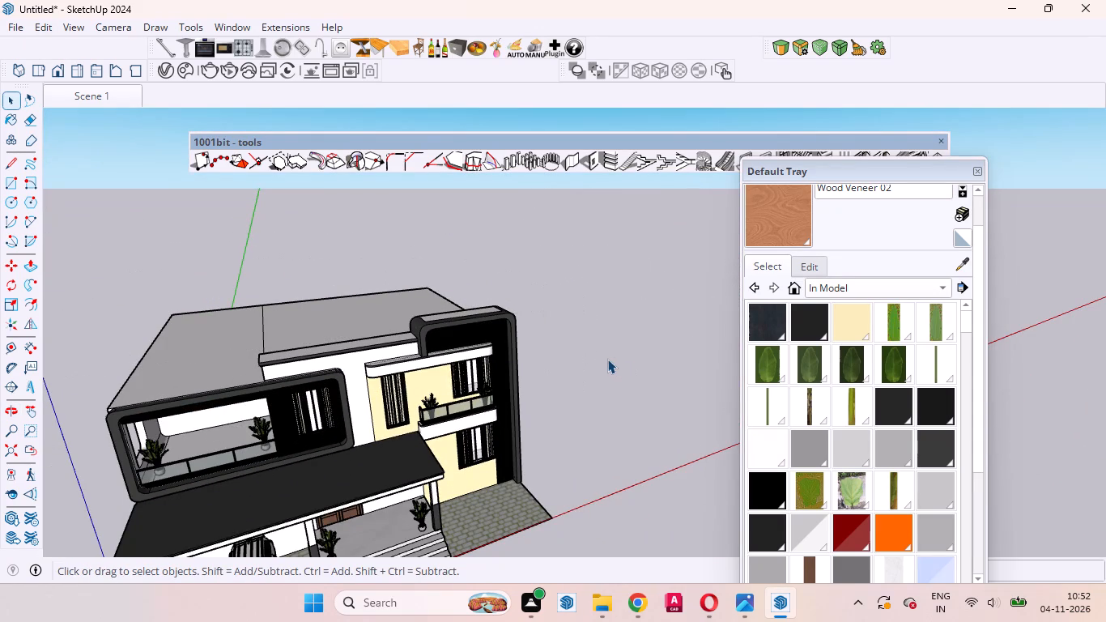
scroll(607, 359, "down", 3)
middle_click_drag(581, 361, 483, 357)
scroll(483, 357, "up", 1)
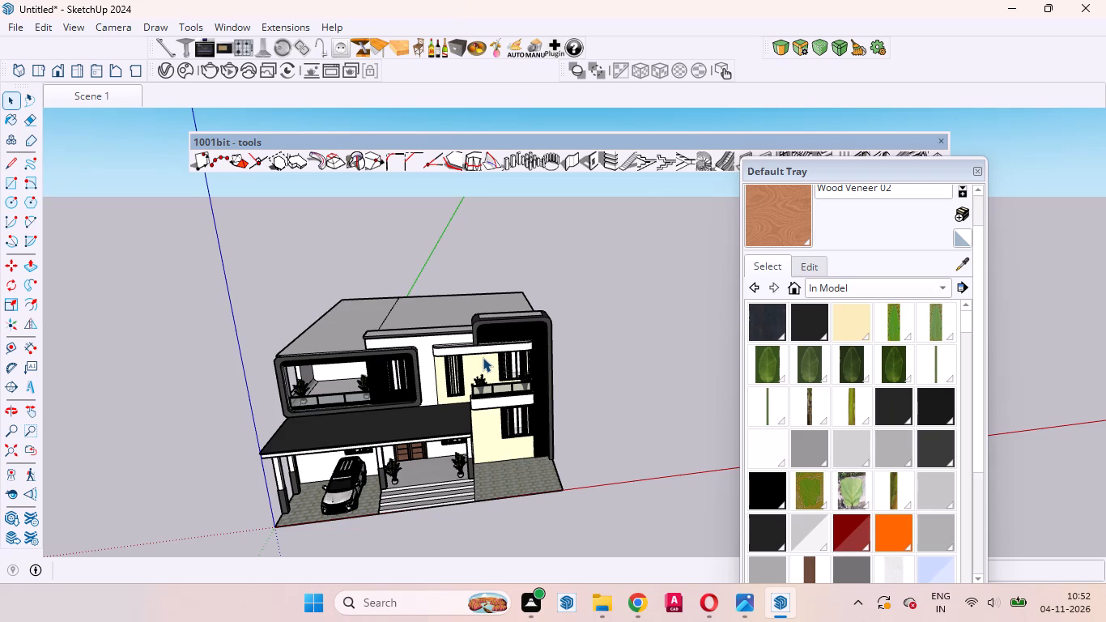
scroll(791, 295, "down", 4)
scroll(528, 337, "down", 7)
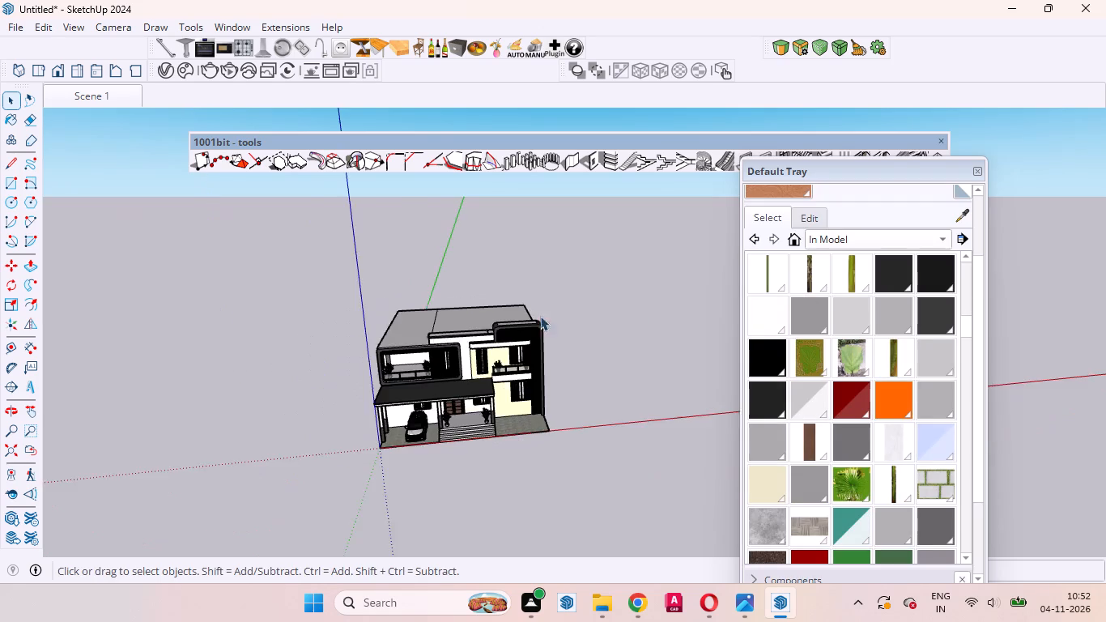
scroll(540, 316, "down", 2)
left_click(107, 96)
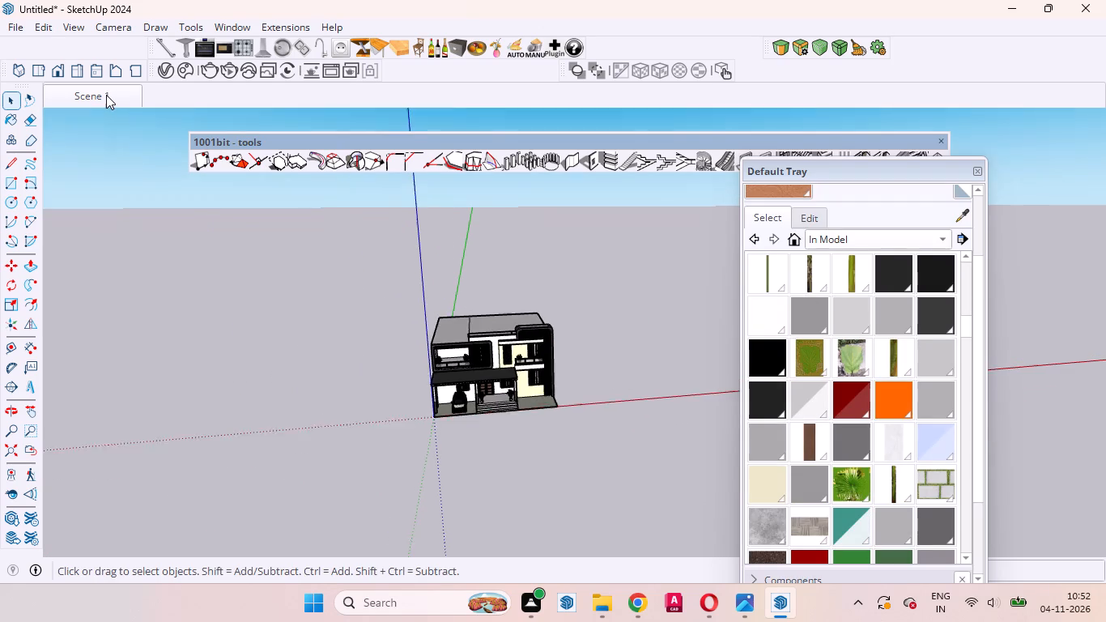
left_click(106, 95)
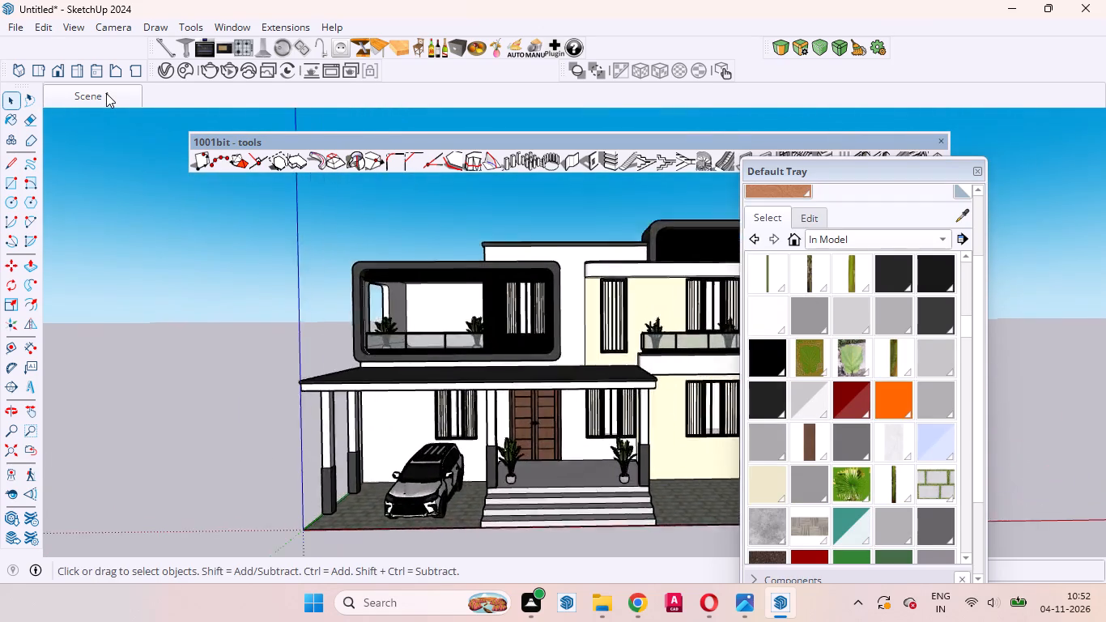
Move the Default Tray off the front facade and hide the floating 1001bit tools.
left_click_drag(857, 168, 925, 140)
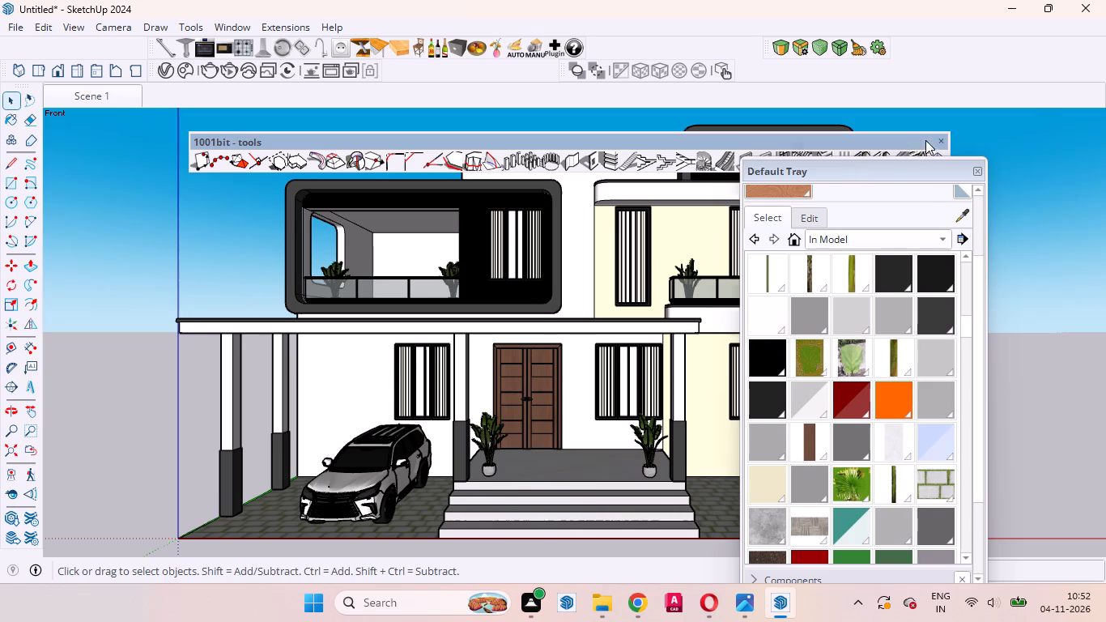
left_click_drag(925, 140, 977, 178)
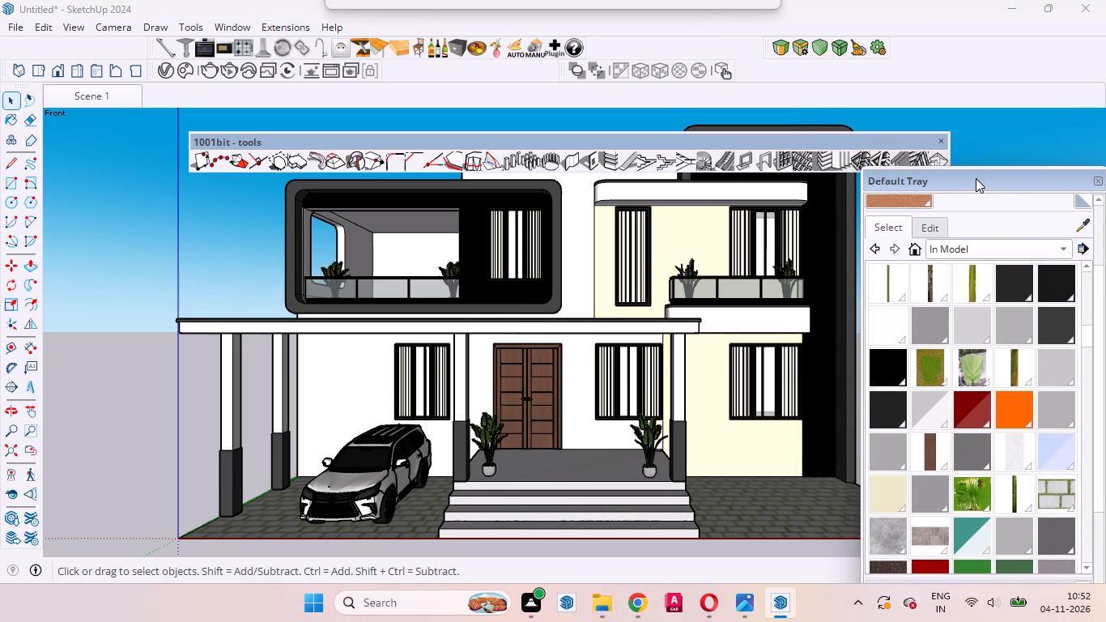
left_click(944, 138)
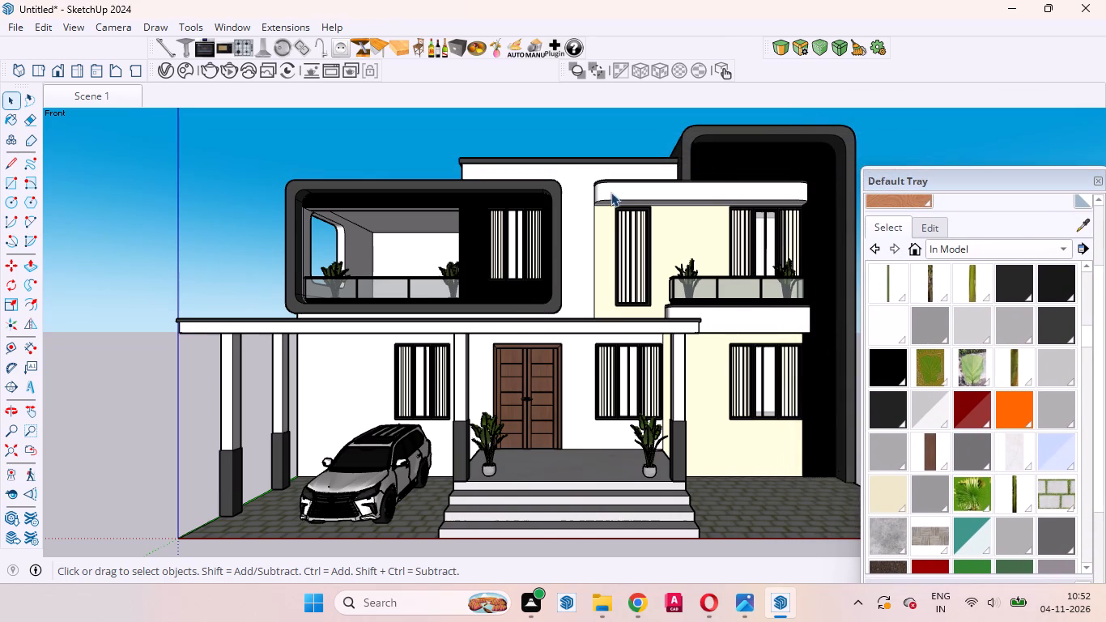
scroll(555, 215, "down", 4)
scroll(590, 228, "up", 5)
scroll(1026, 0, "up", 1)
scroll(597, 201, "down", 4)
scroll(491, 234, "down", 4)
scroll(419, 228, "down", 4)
Reposition the Default Tray clear of the house in the front view.
left_click(898, 176)
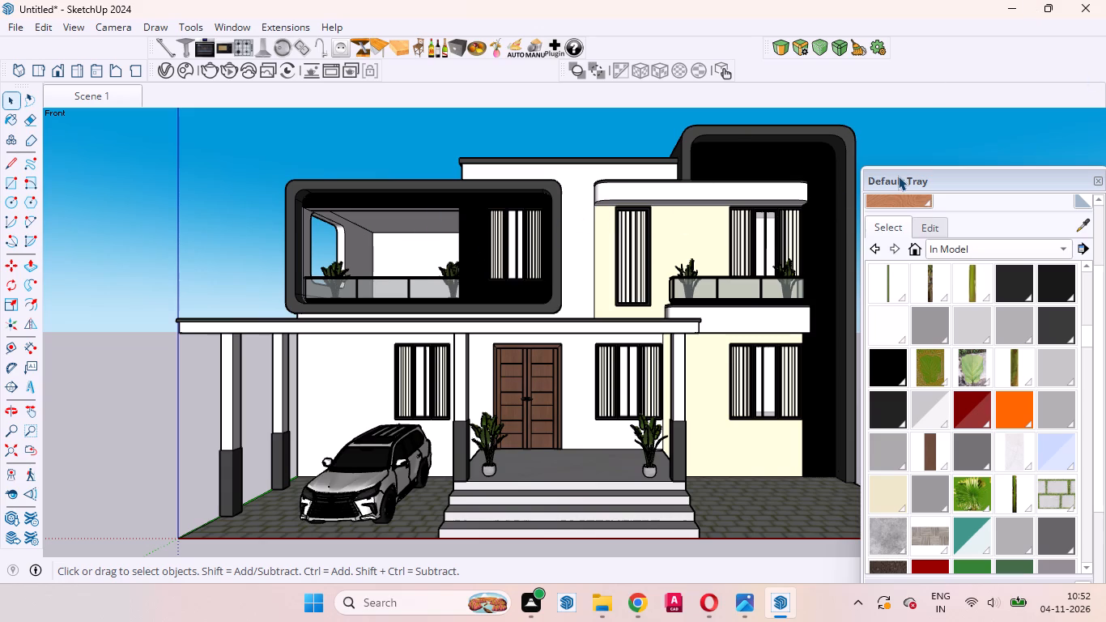
left_click(950, 176)
left_click(1005, 180)
left_click(1060, 183)
left_click_drag(1105, 187, 1024, 170)
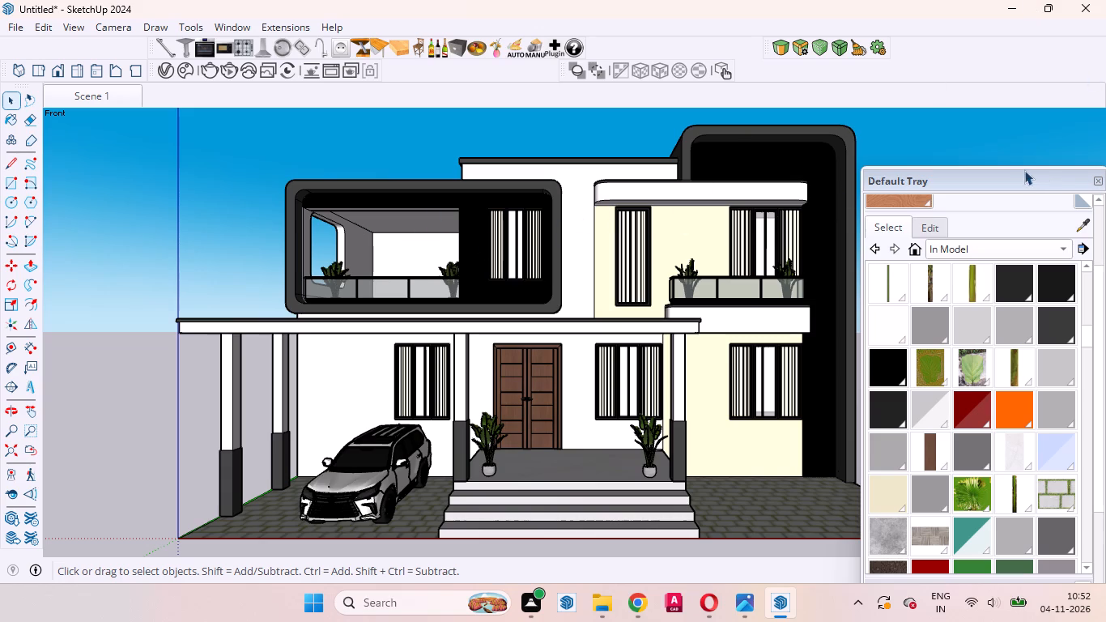
left_click_drag(1024, 170, 1000, 169)
left_click(1010, 176)
scroll(653, 245, "down", 3)
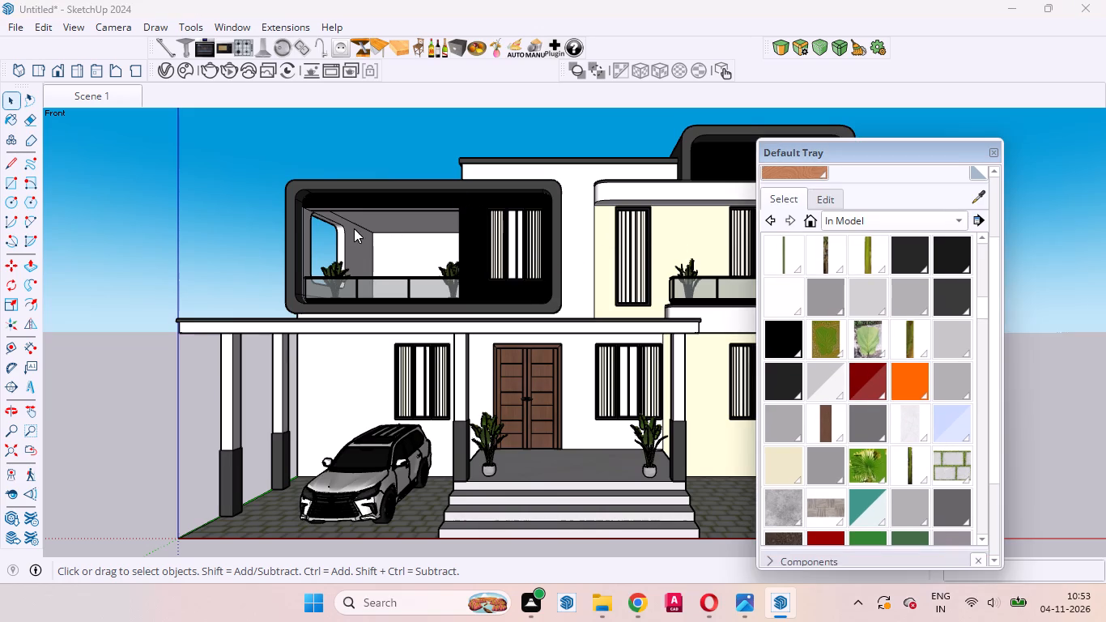
scroll(356, 238, "down", 12)
left_click_drag(815, 156, 892, 153)
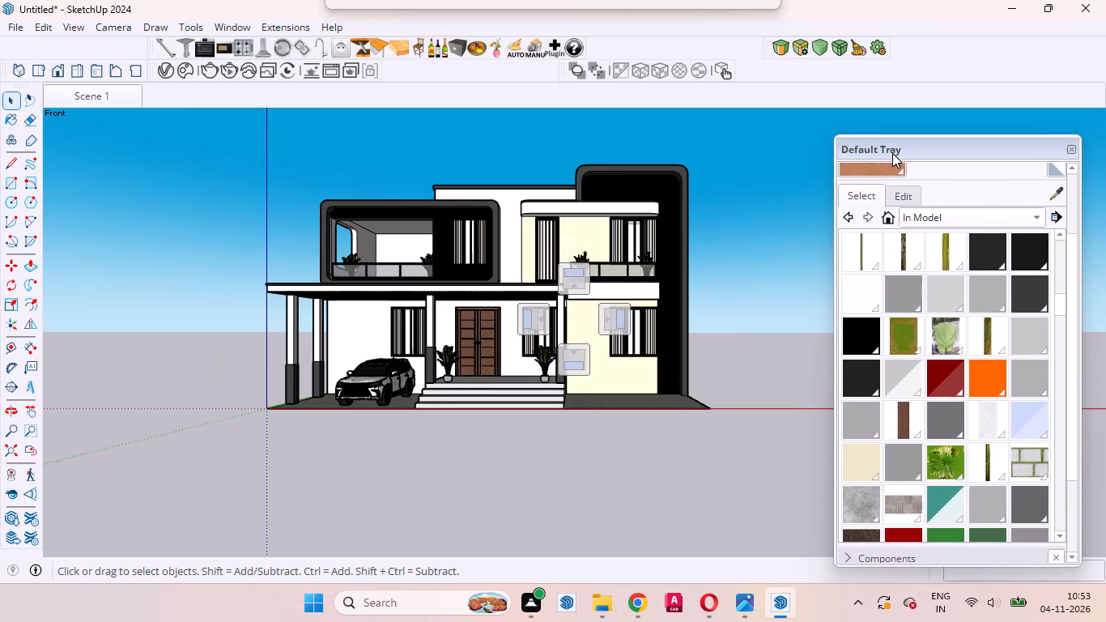
left_click_drag(892, 153, 891, 153)
Open the house group, select the balcony opening's narrow white side face beside the wood louvres, and show the 1001bit tools again.
scroll(420, 189, "up", 9)
scroll(398, 290, "up", 1)
middle_click_drag(397, 290, 391, 256)
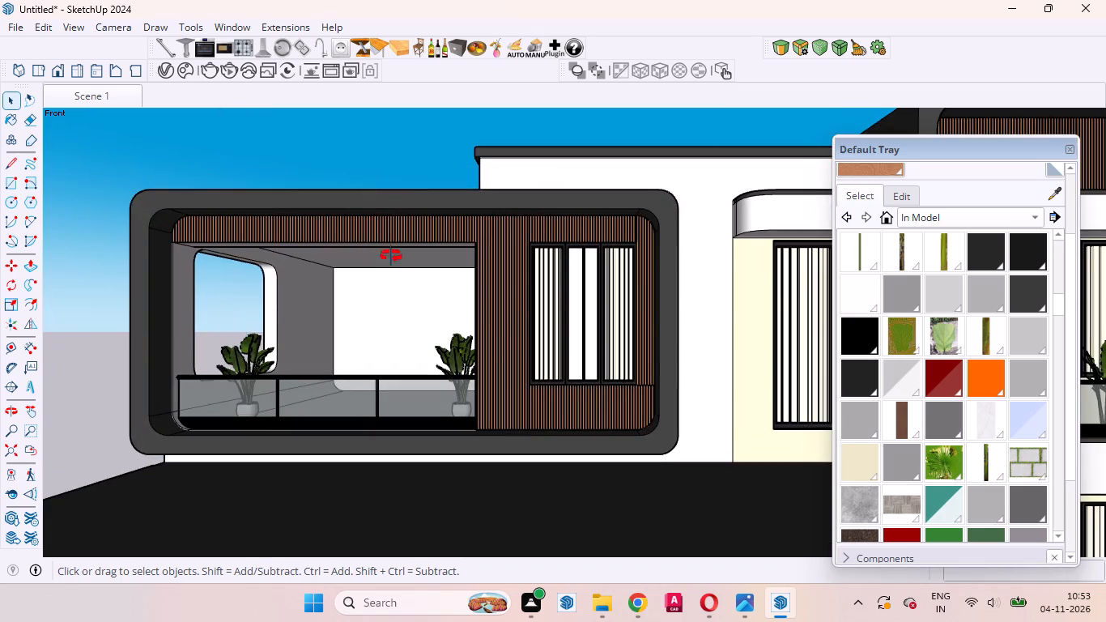
middle_click_drag(391, 256, 394, 191)
scroll(391, 195, "up", 9)
middle_click_drag(388, 236, 410, 208)
scroll(389, 238, "up", 1)
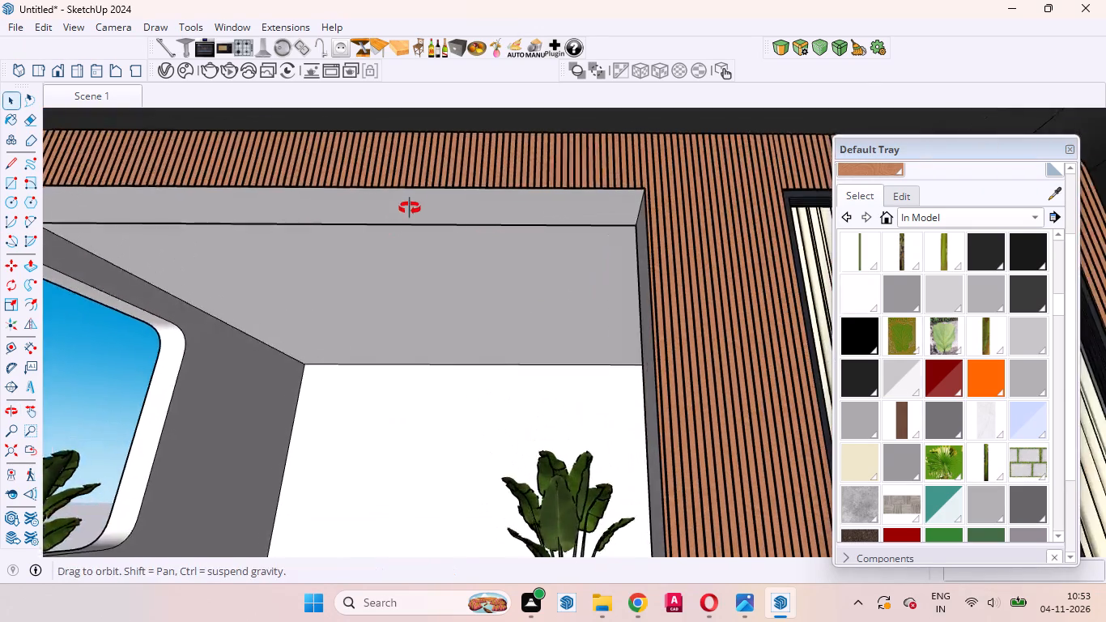
middle_click_drag(410, 208, 614, 275)
left_click(631, 296)
double_click(632, 298)
left_click(632, 289)
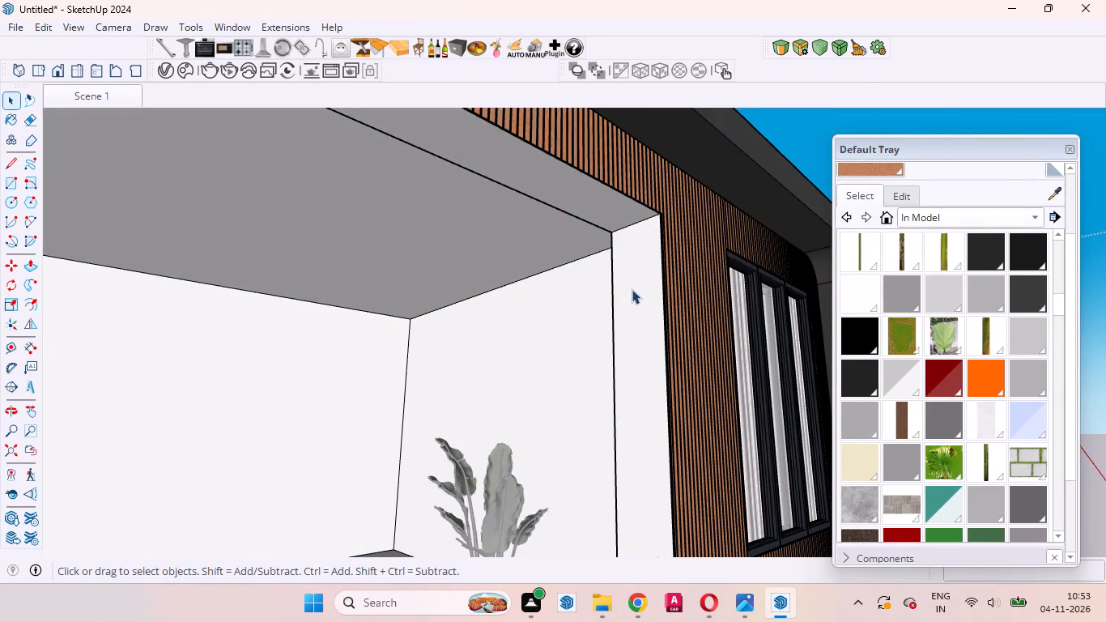
right_click(496, 12)
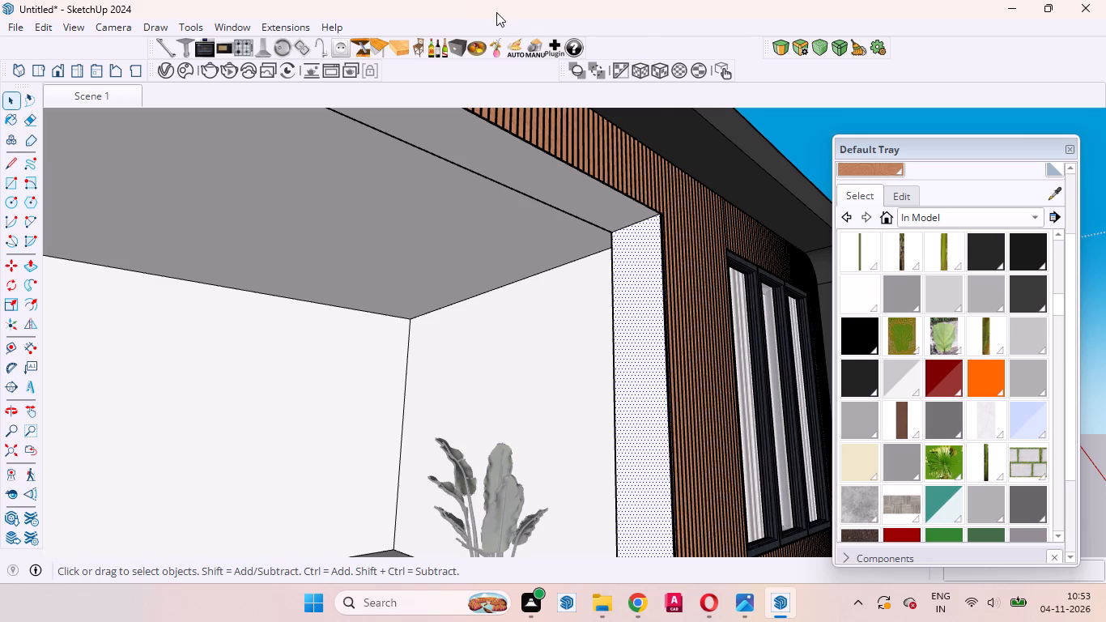
right_click(475, 18)
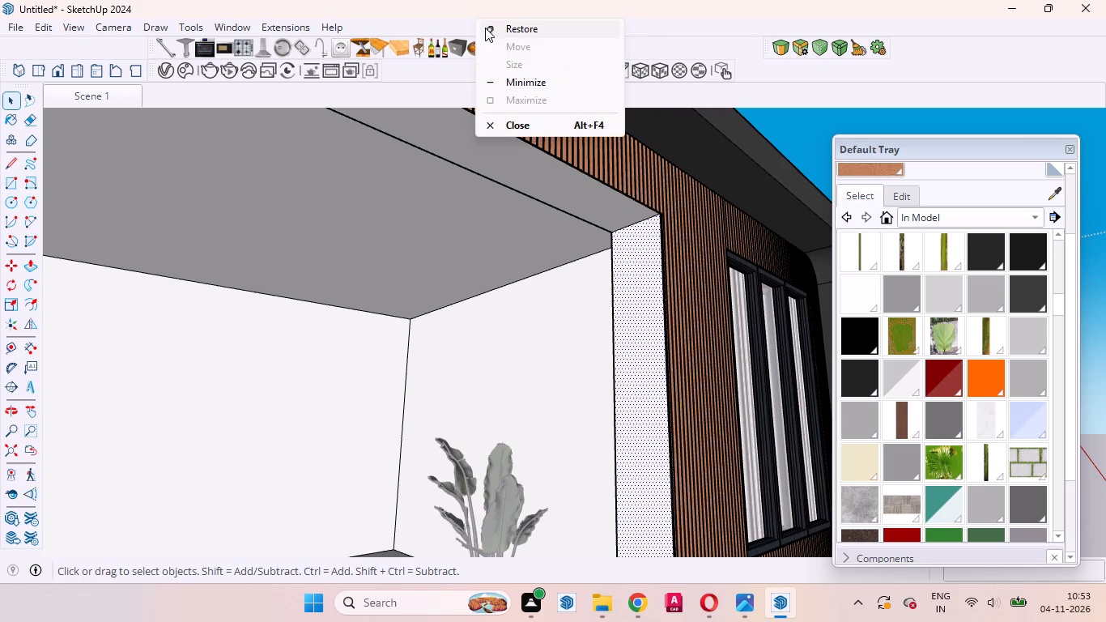
right_click(452, 21)
left_click(489, 11)
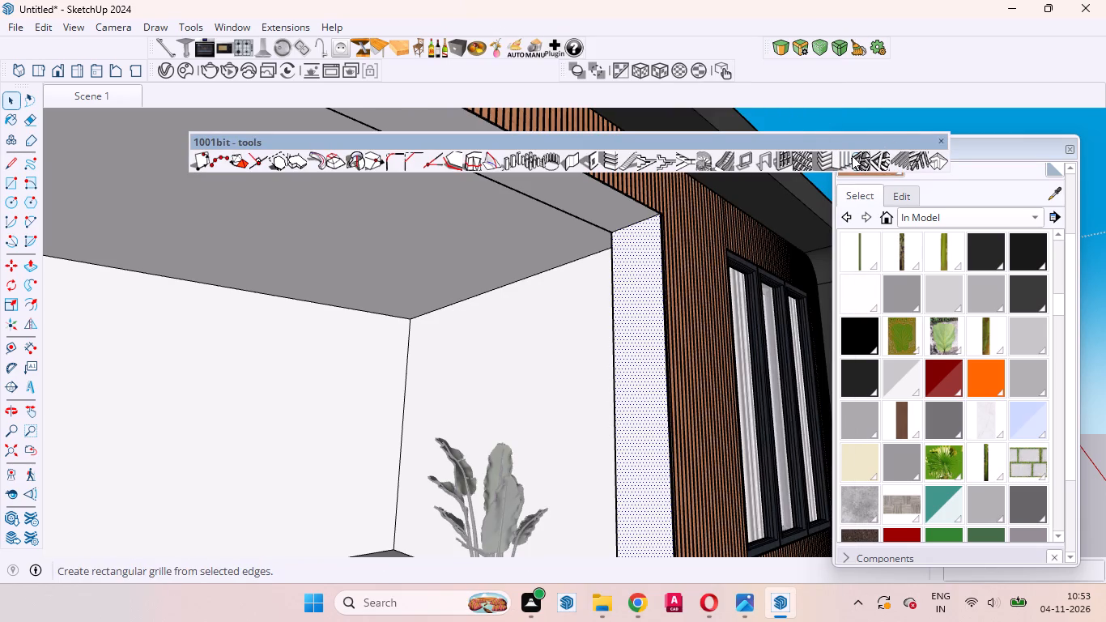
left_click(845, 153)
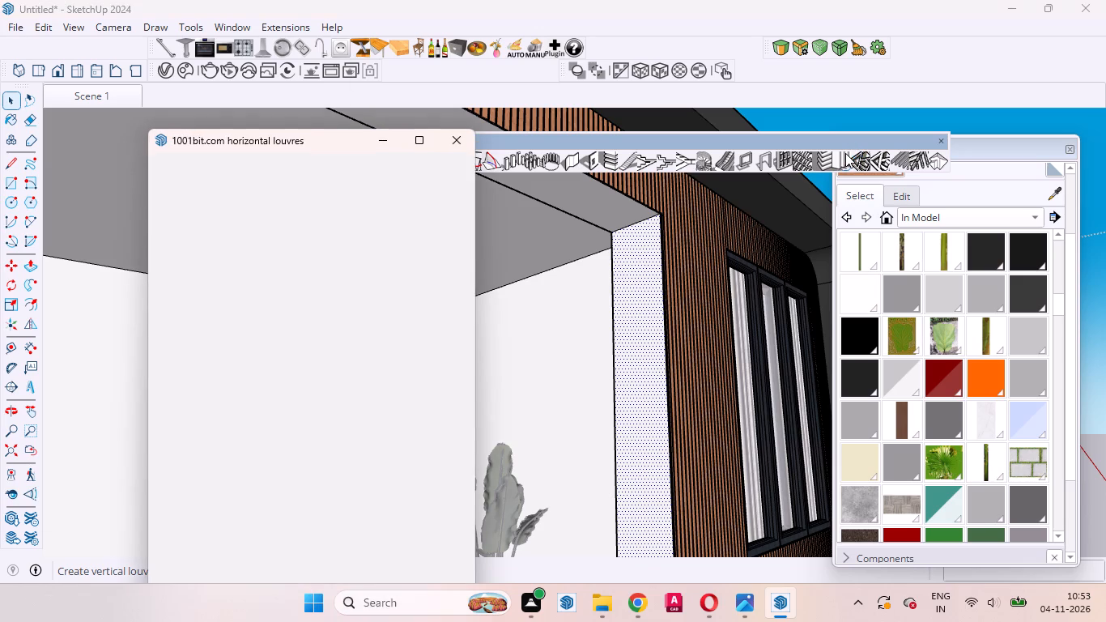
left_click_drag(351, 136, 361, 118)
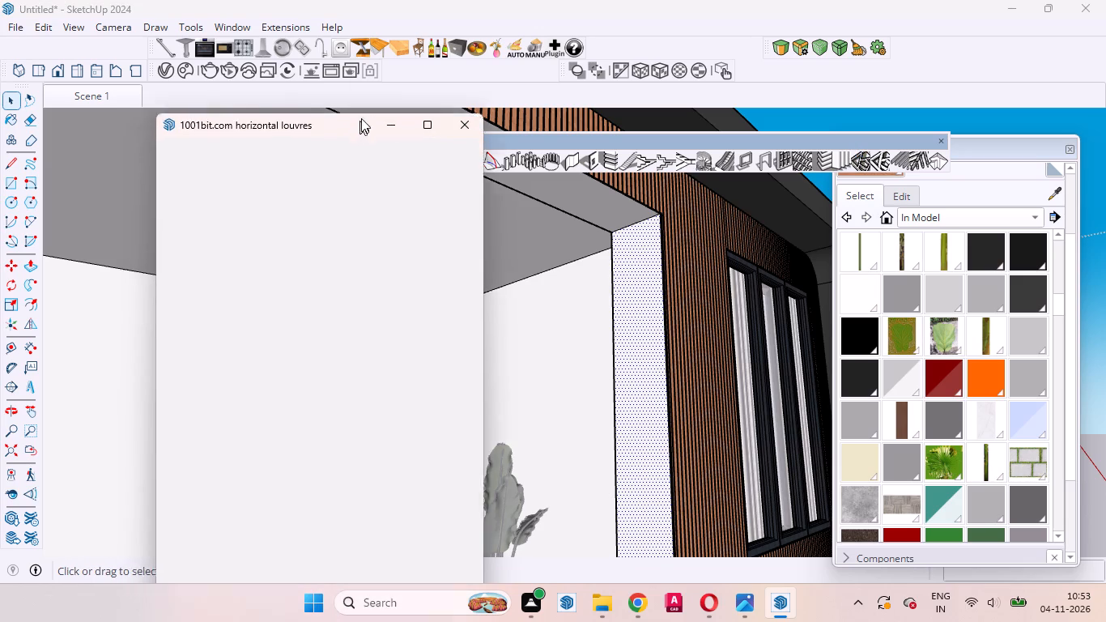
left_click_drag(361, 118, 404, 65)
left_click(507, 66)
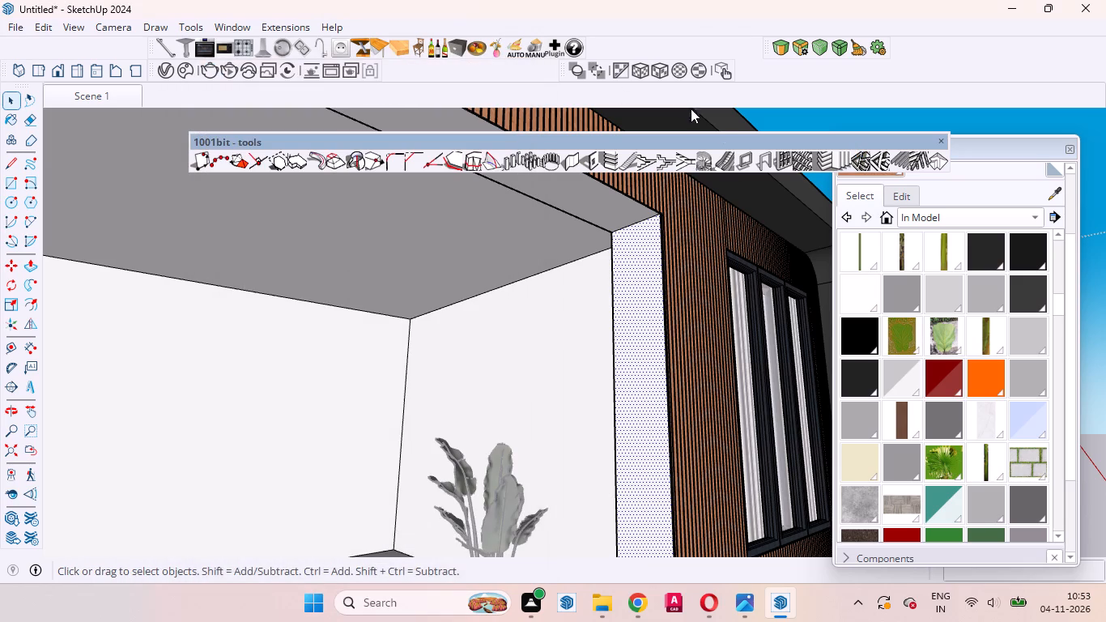
Create vertical louvres on the selected side face with depth 1/4", thickness 1", spacing 1 5/16", angle 0.0 and front location.
left_click(838, 154)
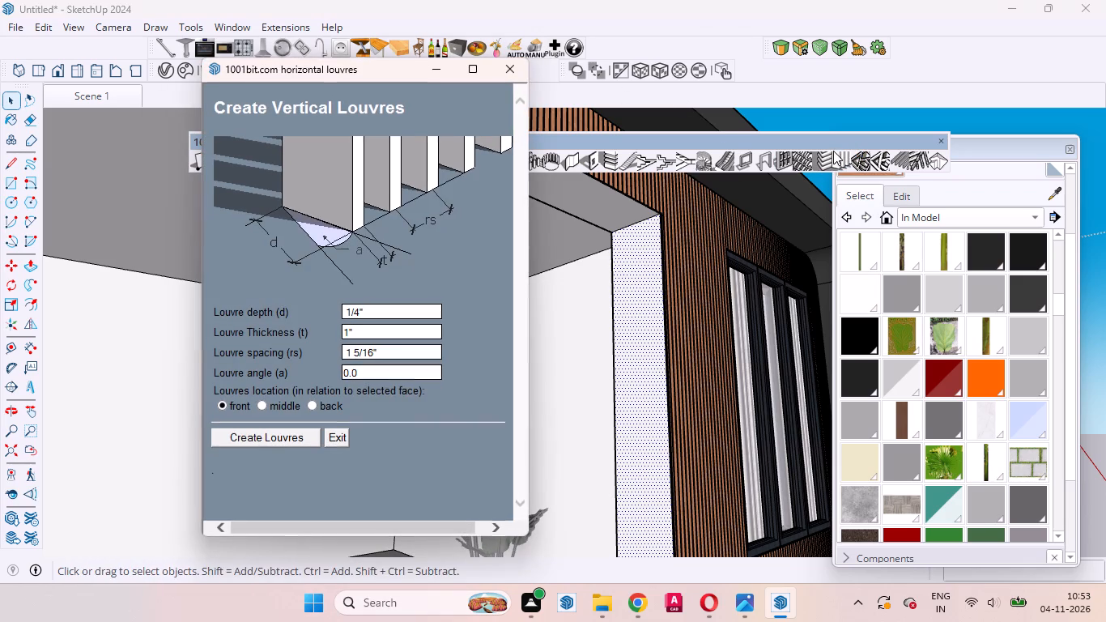
left_click(302, 435)
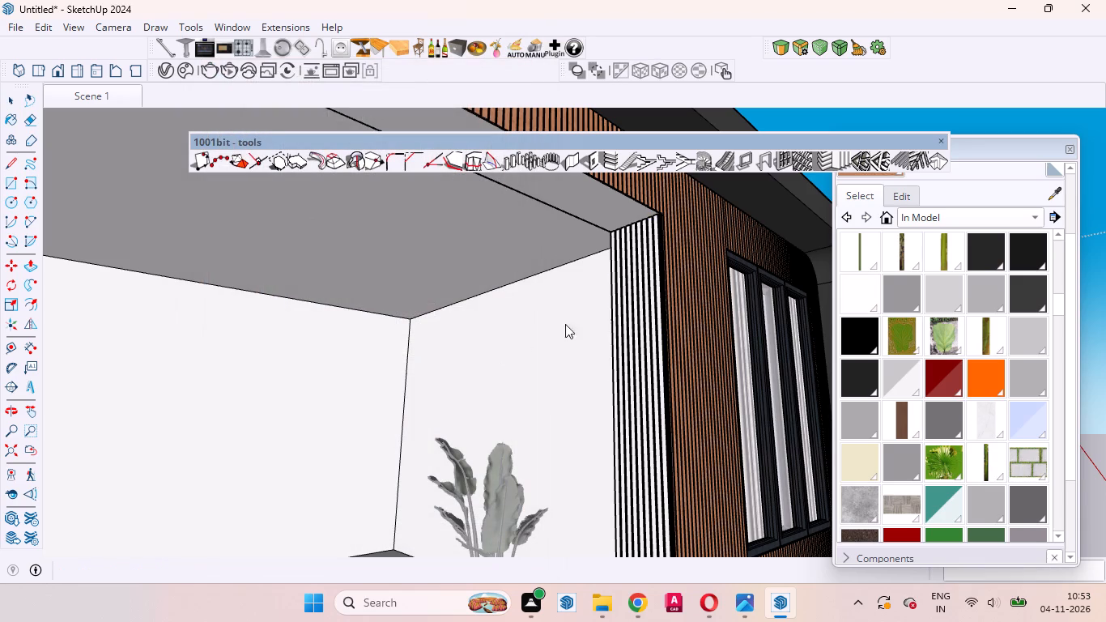
Examine the new vertical louvres on the balcony opening's side face against the wood cladding from the front, above and the side.
scroll(602, 312, "down", 4)
middle_click_drag(611, 317, 513, 312)
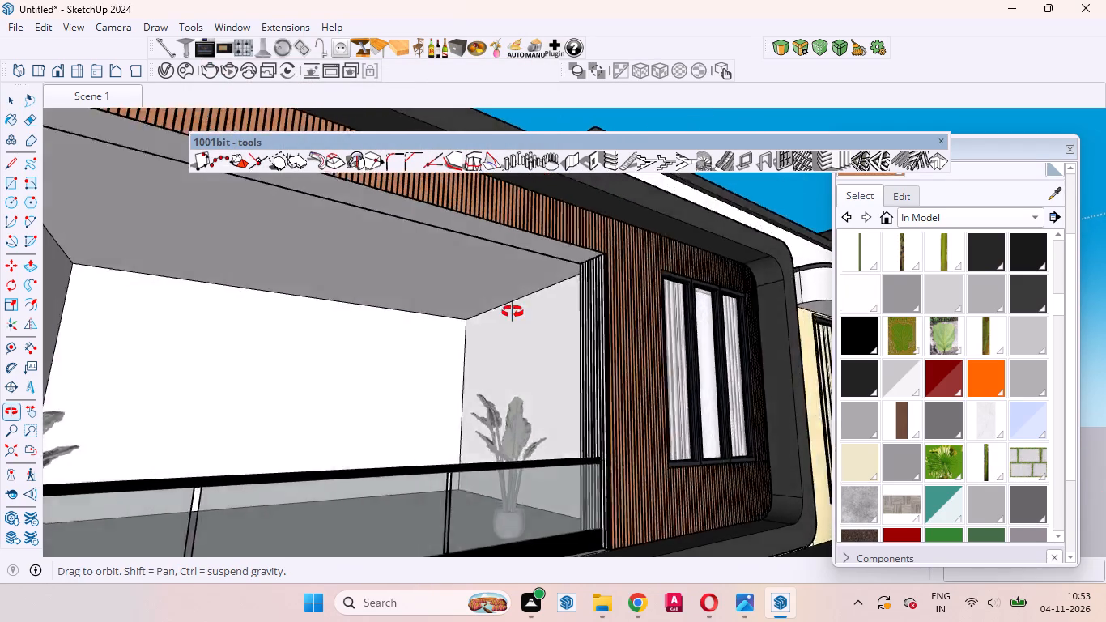
middle_click_drag(513, 312, 322, 249)
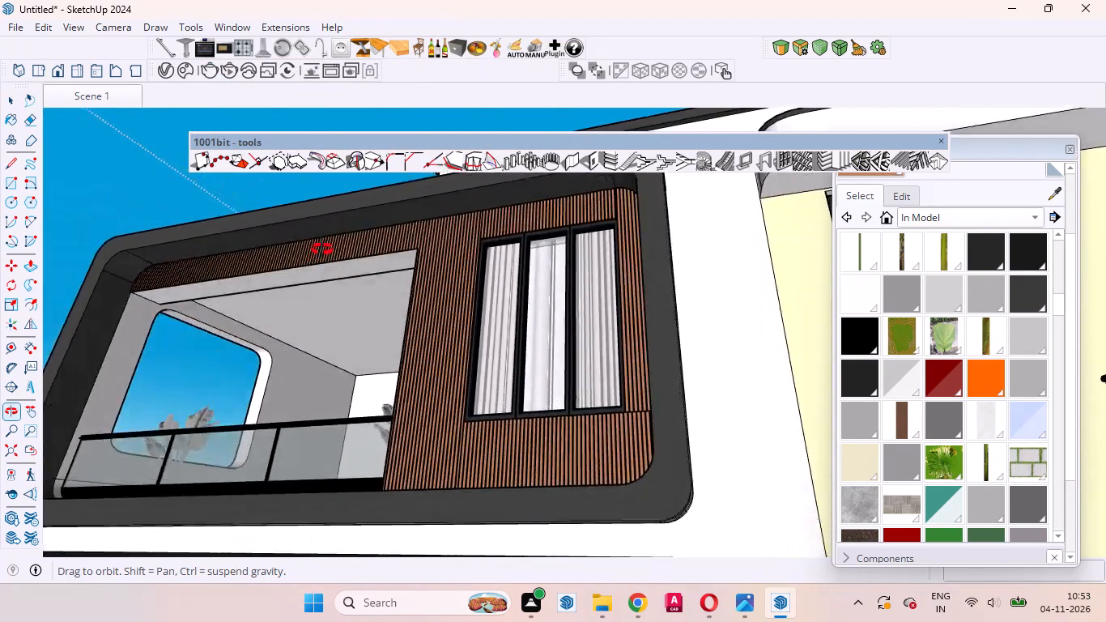
middle_click_drag(322, 249, 342, 224)
middle_click_drag(345, 222, 521, 514)
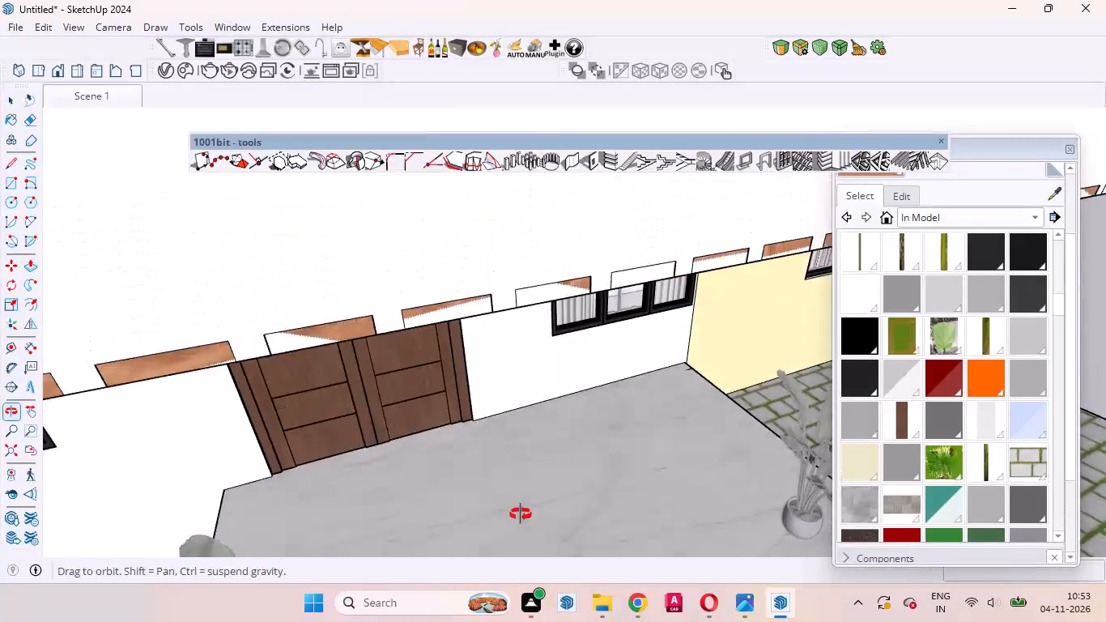
middle_click_drag(521, 514, 515, 521)
scroll(514, 521, "up", 1)
scroll(479, 484, "down", 16)
scroll(507, 441, "up", 1)
scroll(507, 441, "down", 9)
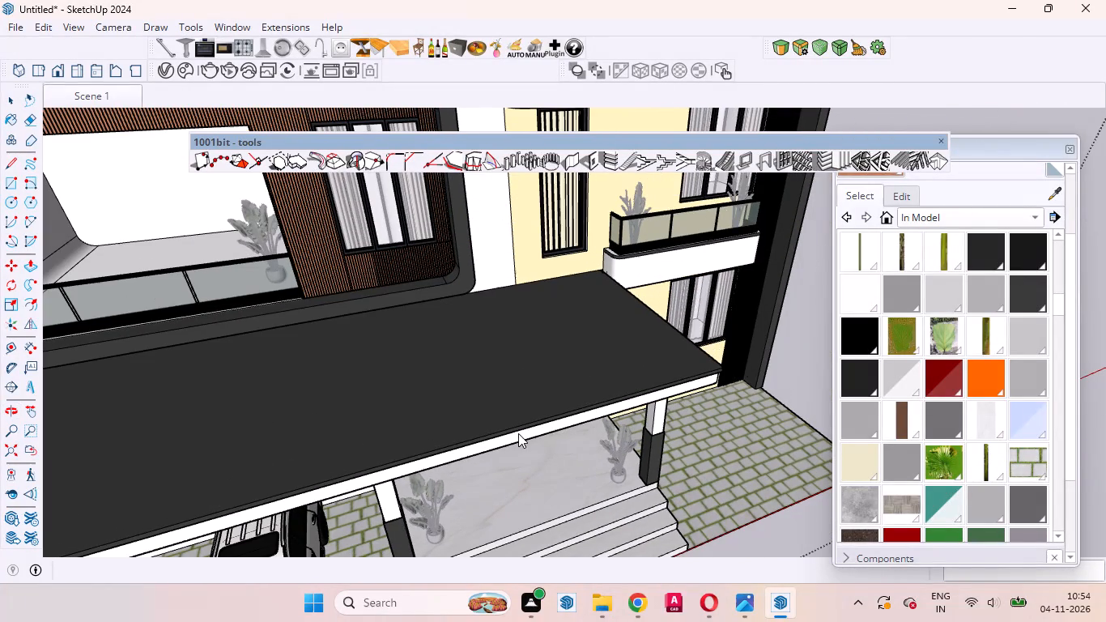
key("space")
scroll(519, 435, "down", 10)
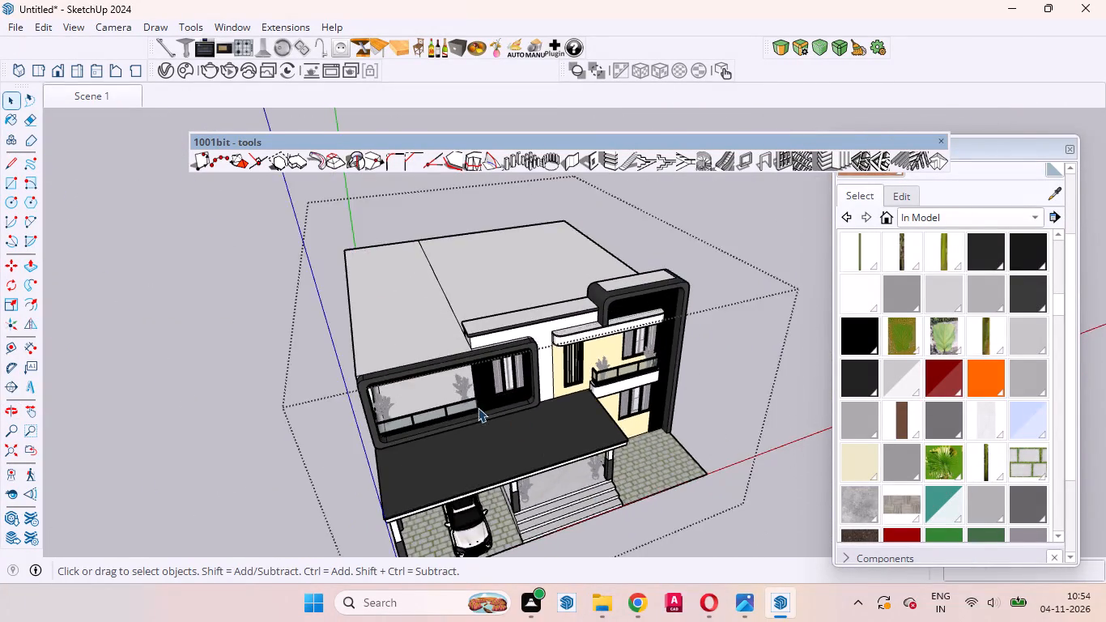
scroll(478, 407, "up", 5)
middle_click_drag(465, 373, 586, 249)
scroll(457, 267, "up", 6)
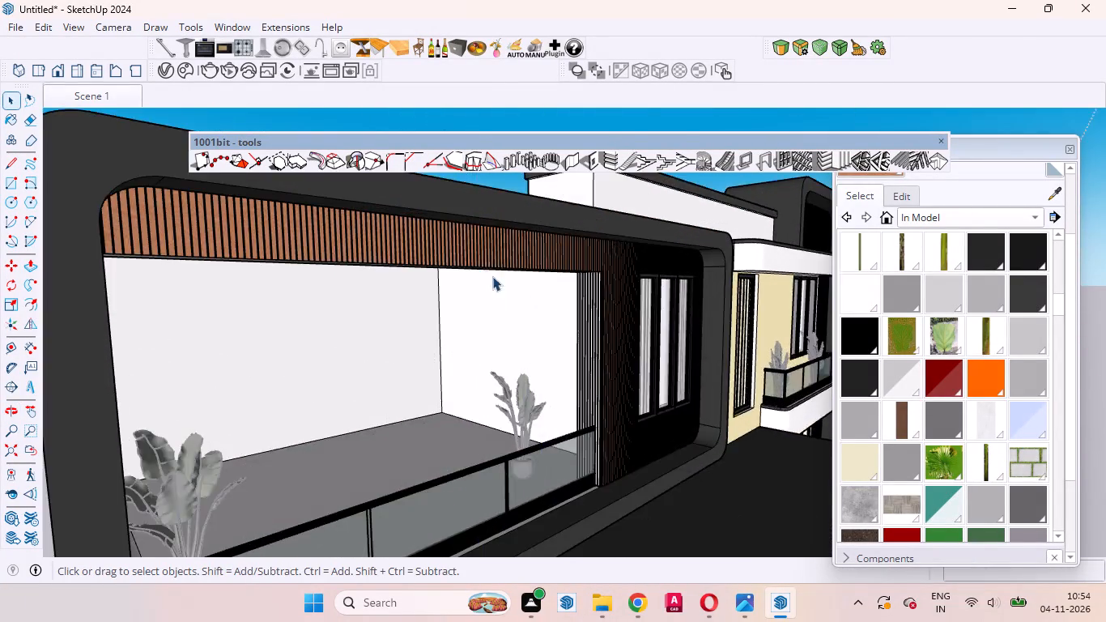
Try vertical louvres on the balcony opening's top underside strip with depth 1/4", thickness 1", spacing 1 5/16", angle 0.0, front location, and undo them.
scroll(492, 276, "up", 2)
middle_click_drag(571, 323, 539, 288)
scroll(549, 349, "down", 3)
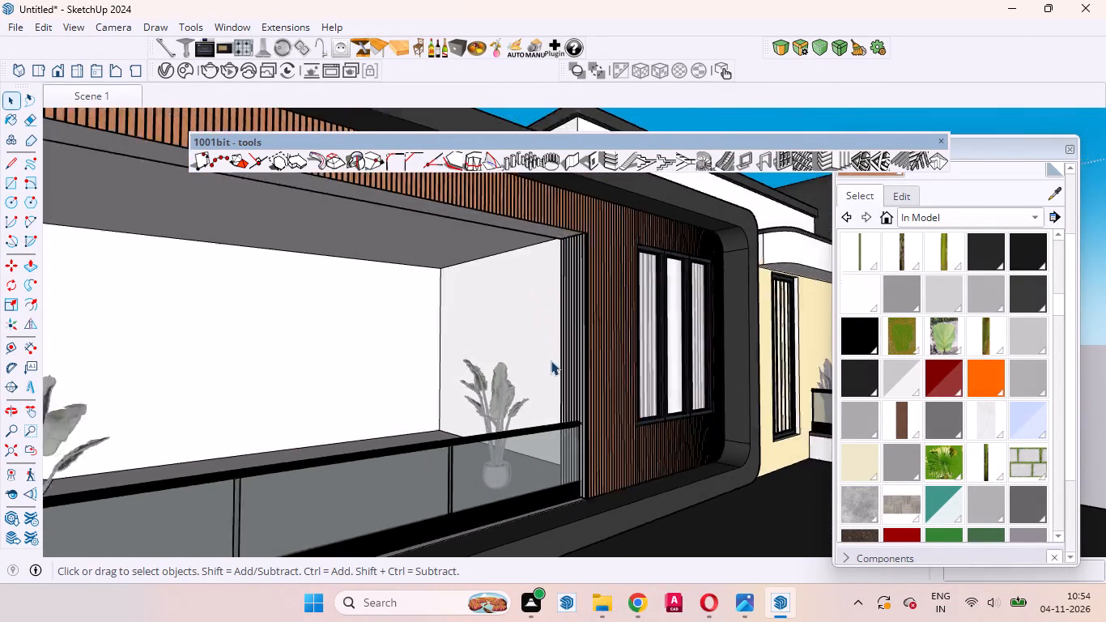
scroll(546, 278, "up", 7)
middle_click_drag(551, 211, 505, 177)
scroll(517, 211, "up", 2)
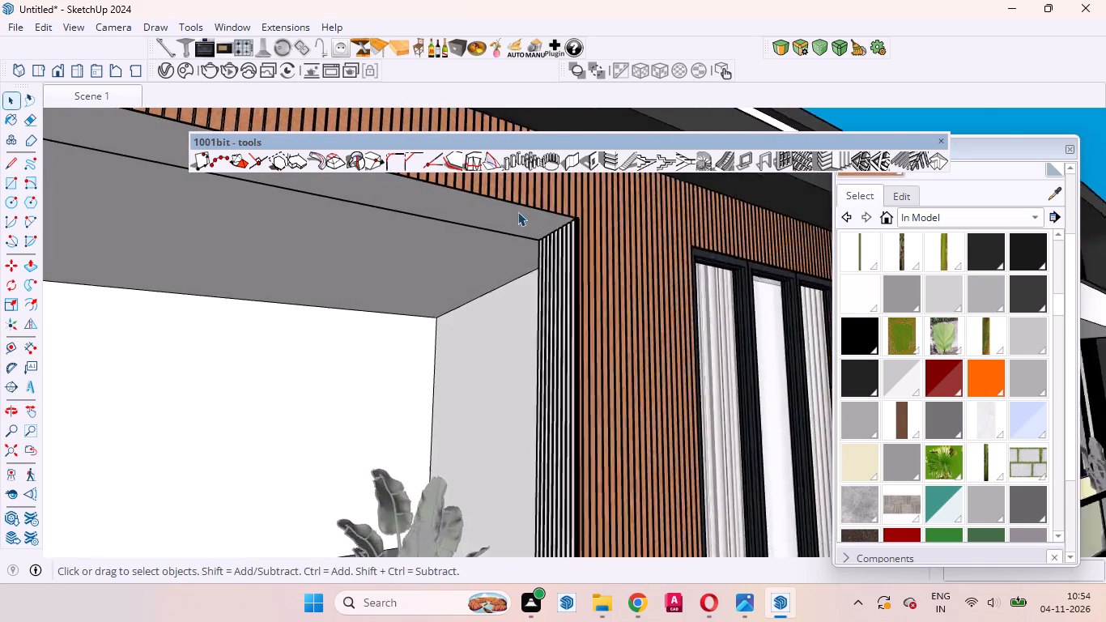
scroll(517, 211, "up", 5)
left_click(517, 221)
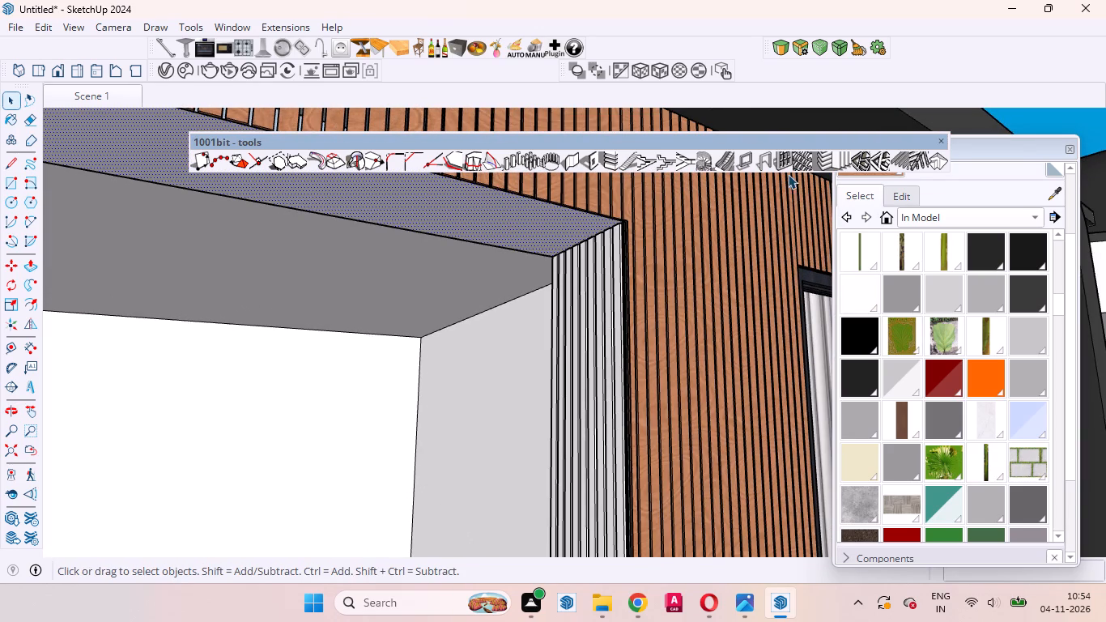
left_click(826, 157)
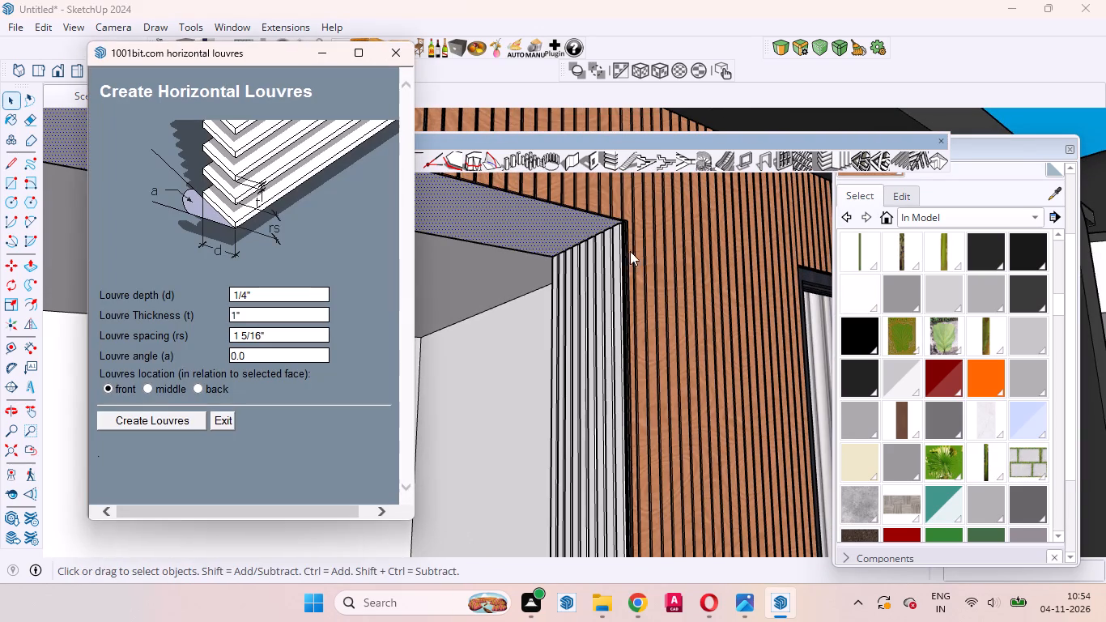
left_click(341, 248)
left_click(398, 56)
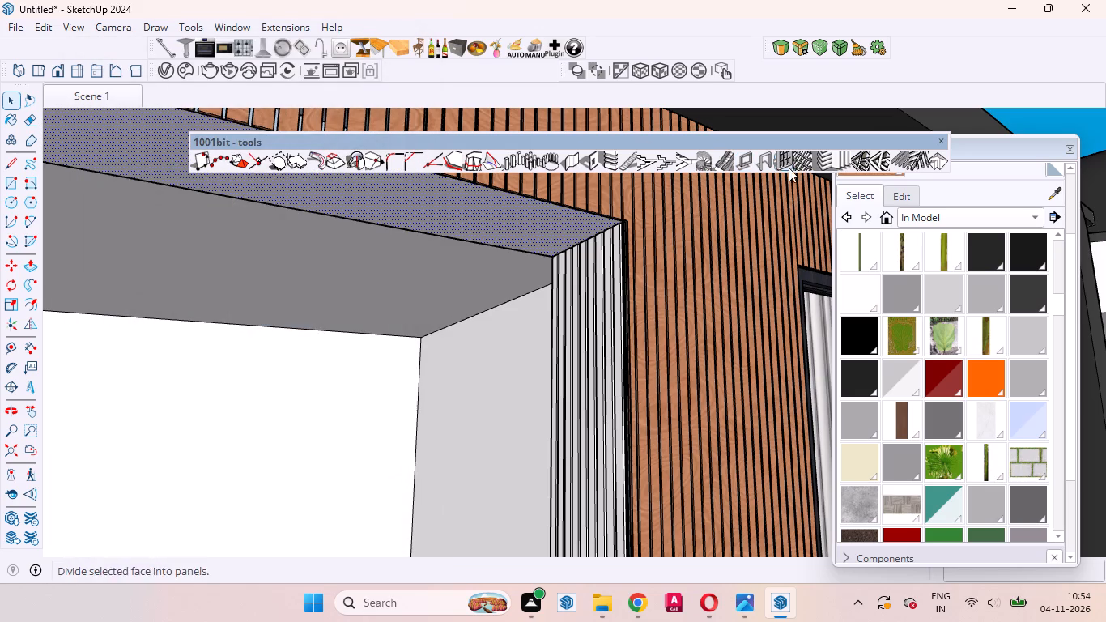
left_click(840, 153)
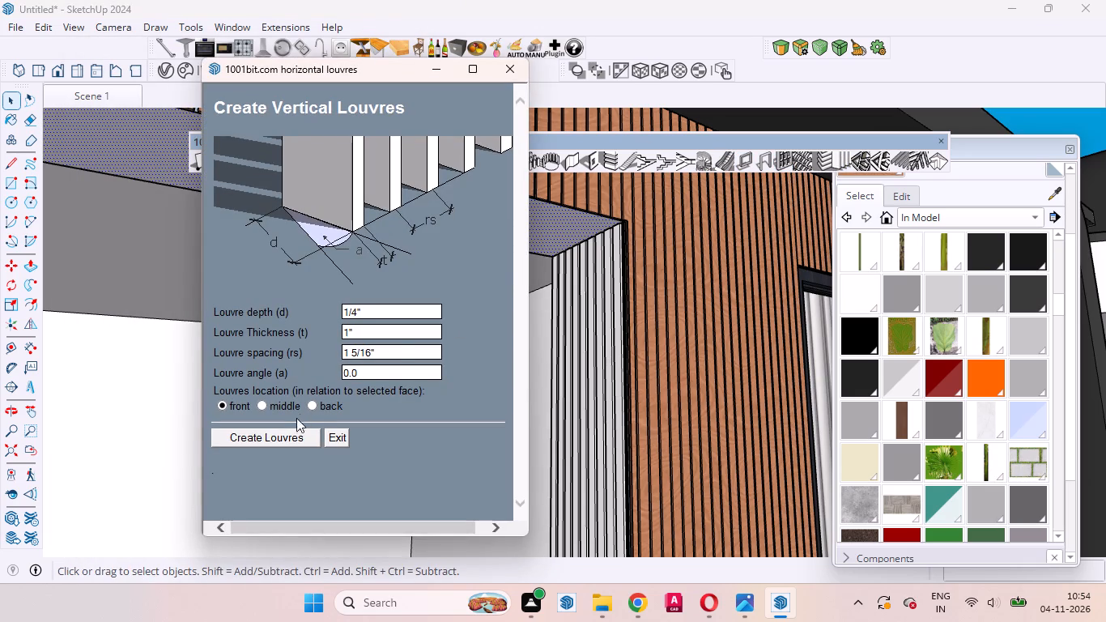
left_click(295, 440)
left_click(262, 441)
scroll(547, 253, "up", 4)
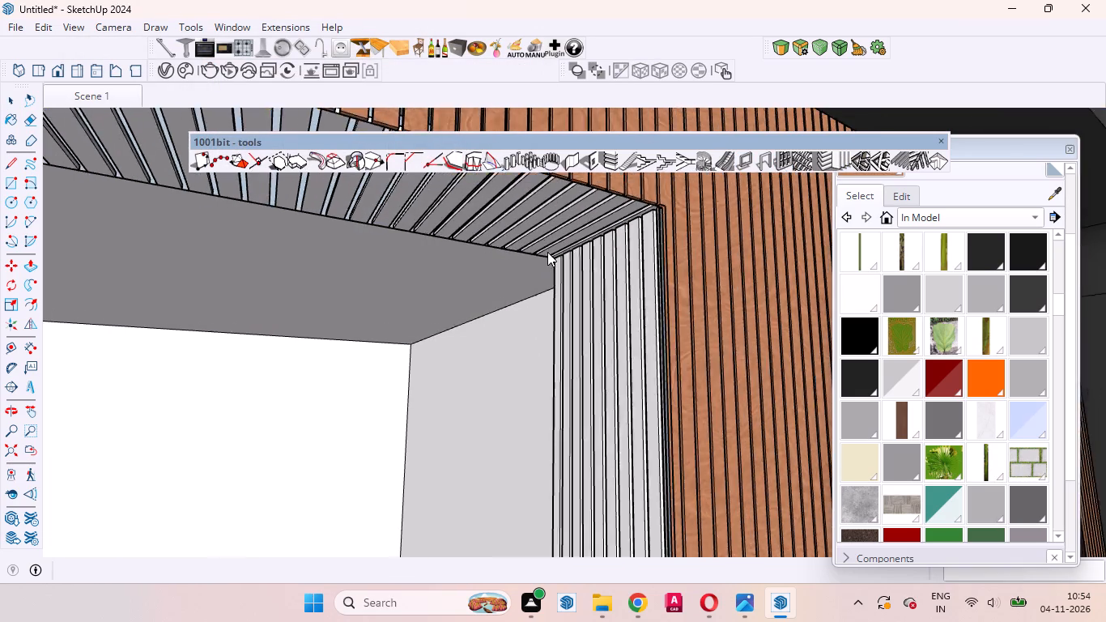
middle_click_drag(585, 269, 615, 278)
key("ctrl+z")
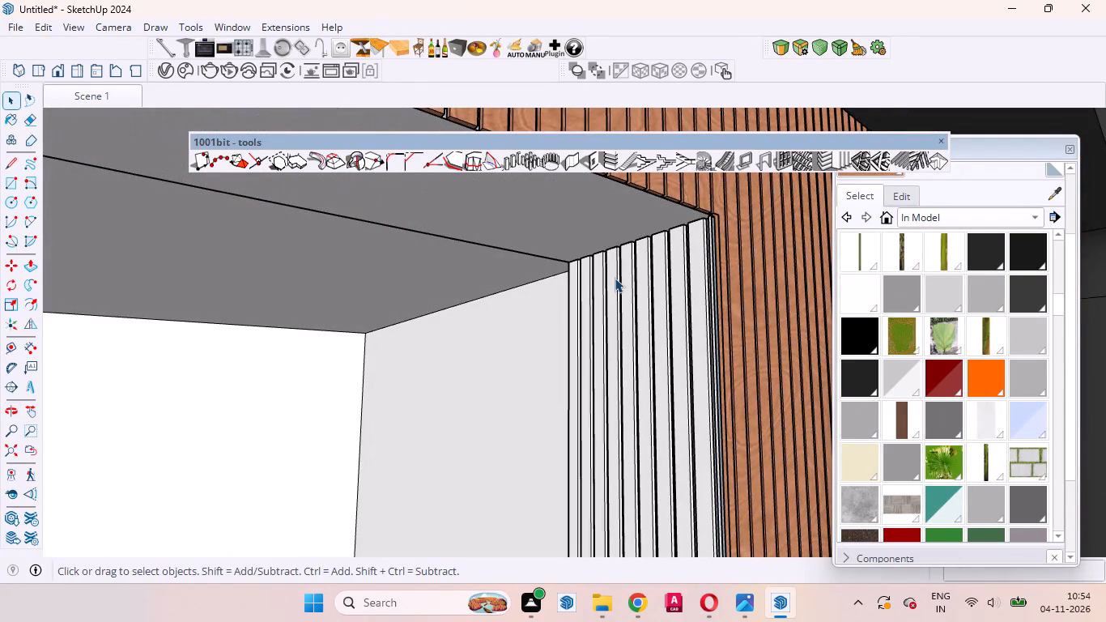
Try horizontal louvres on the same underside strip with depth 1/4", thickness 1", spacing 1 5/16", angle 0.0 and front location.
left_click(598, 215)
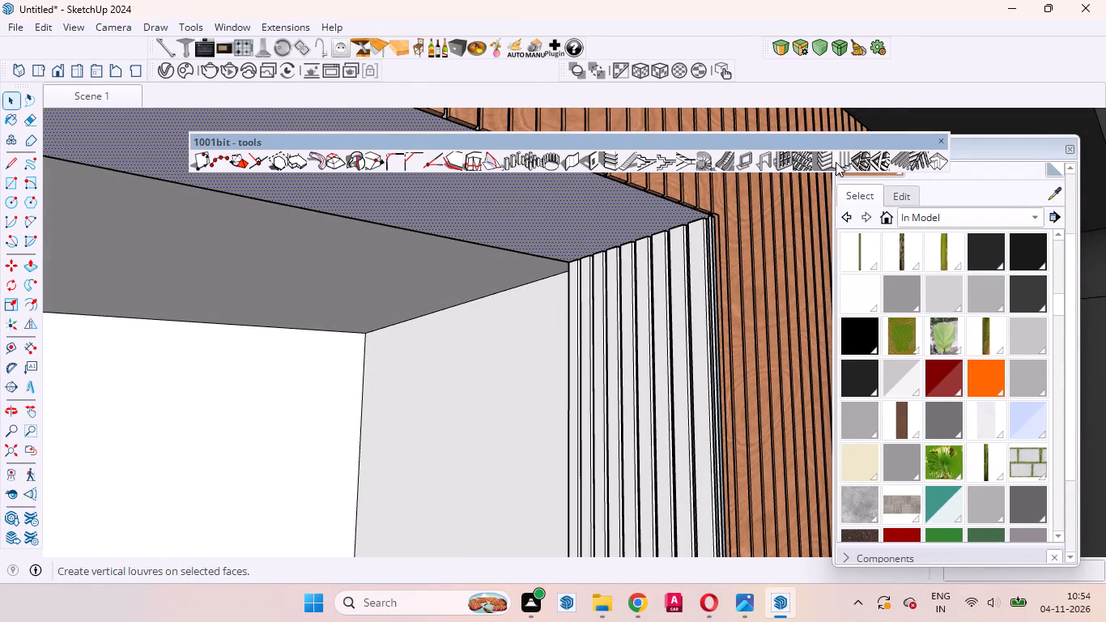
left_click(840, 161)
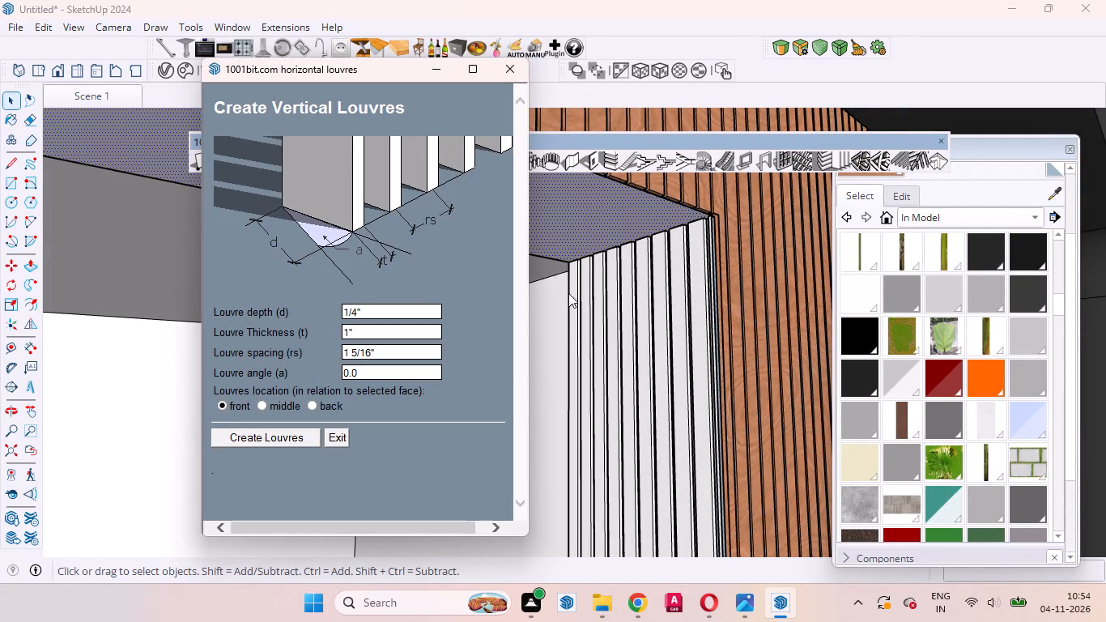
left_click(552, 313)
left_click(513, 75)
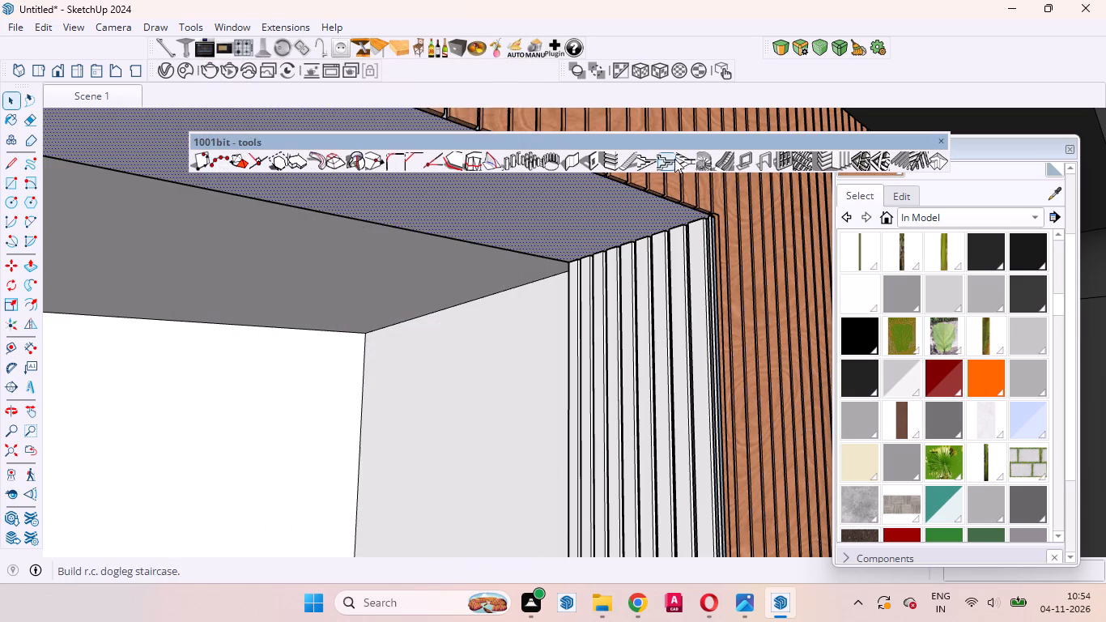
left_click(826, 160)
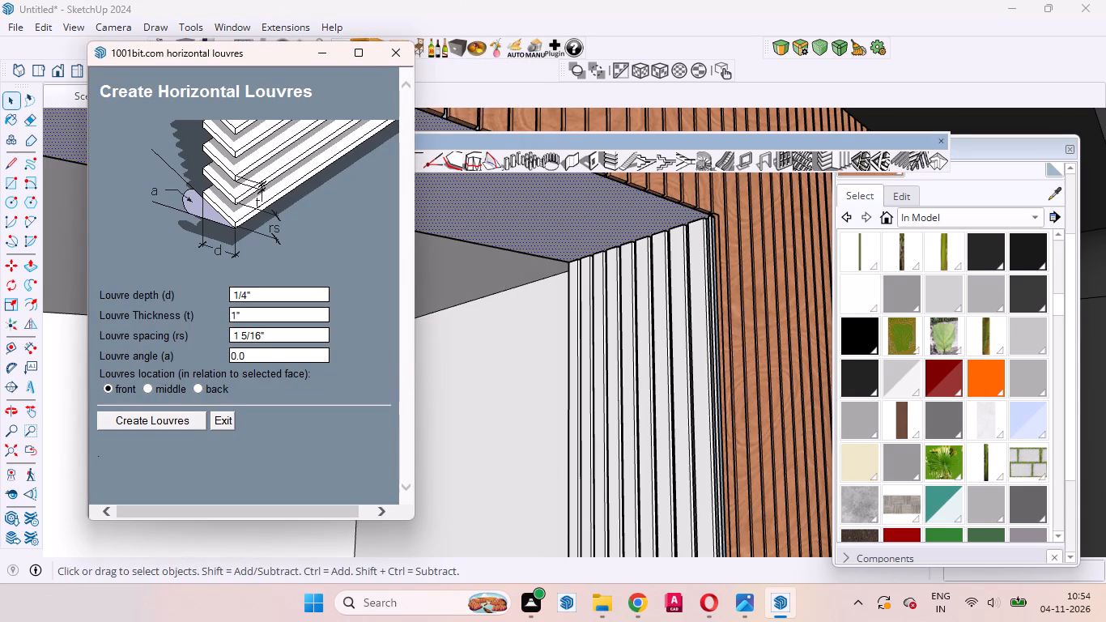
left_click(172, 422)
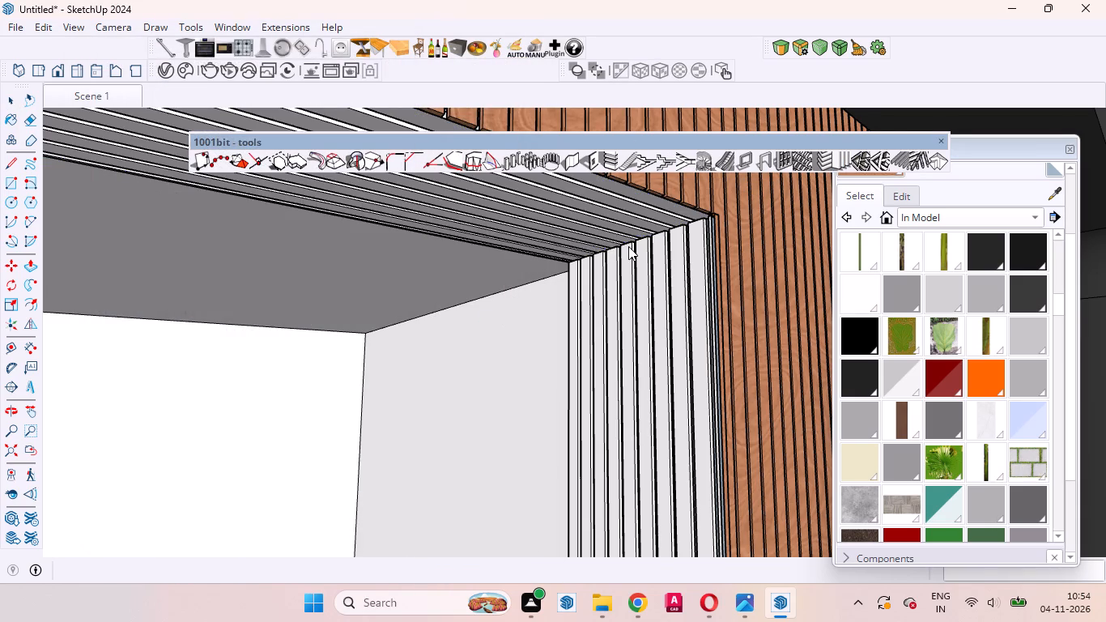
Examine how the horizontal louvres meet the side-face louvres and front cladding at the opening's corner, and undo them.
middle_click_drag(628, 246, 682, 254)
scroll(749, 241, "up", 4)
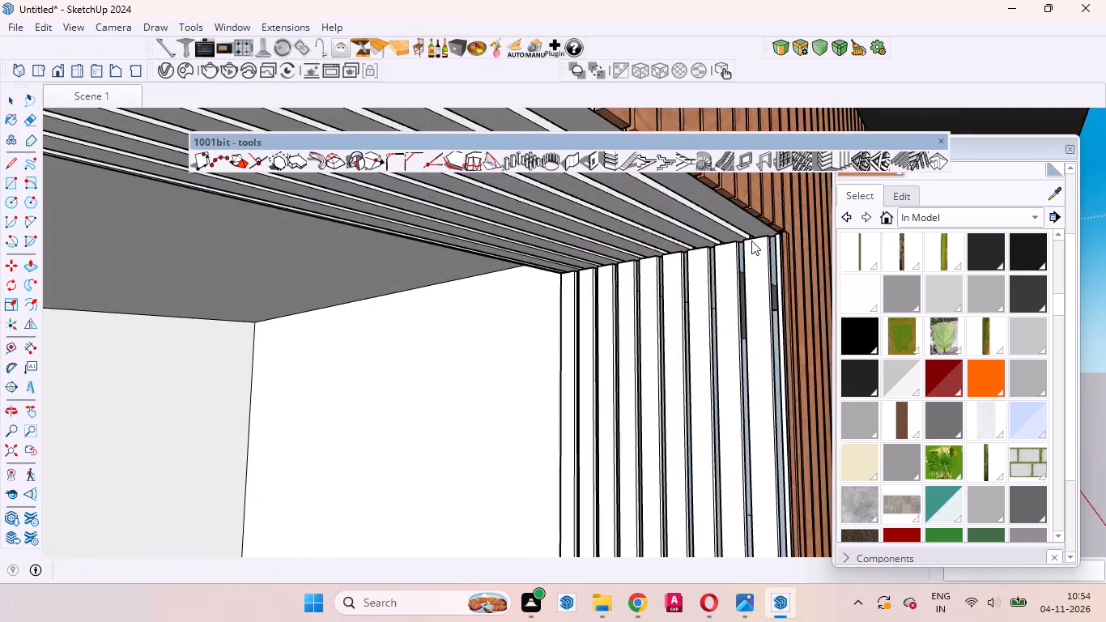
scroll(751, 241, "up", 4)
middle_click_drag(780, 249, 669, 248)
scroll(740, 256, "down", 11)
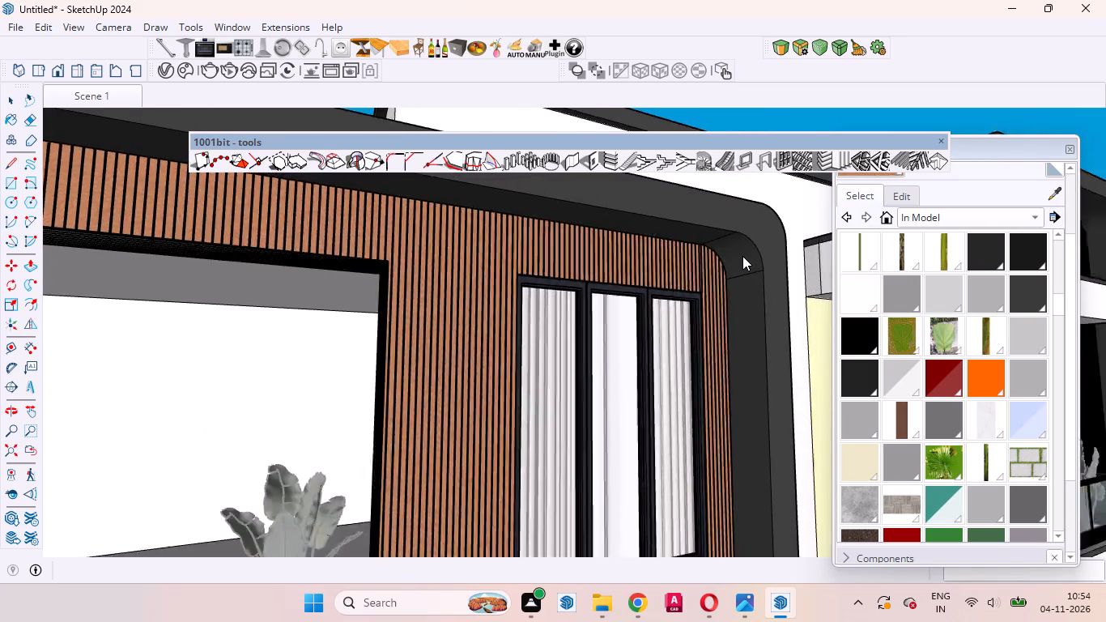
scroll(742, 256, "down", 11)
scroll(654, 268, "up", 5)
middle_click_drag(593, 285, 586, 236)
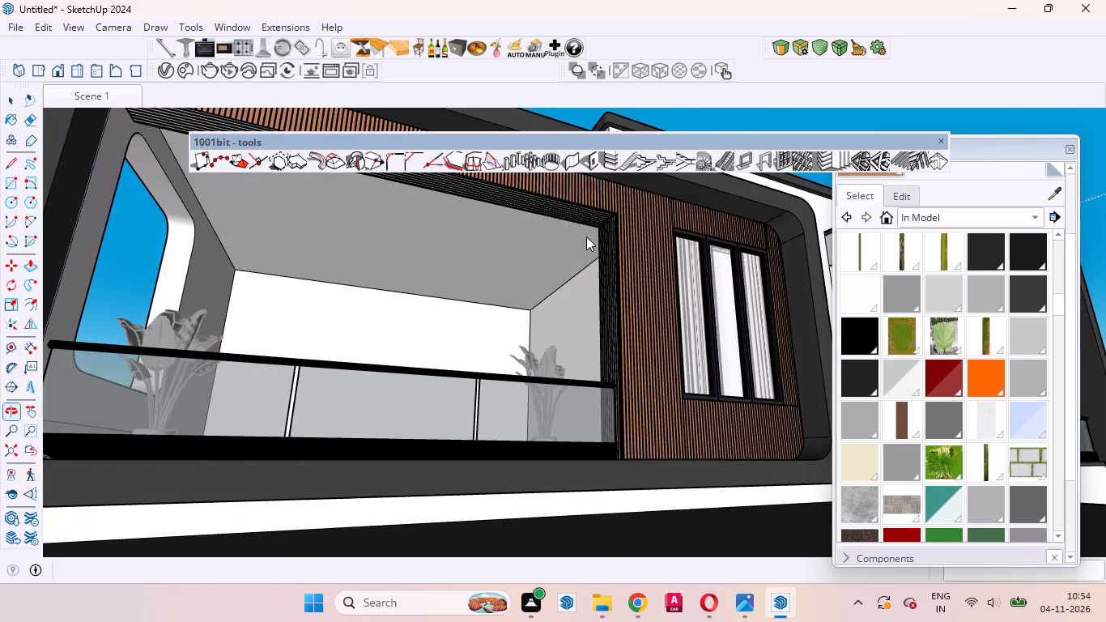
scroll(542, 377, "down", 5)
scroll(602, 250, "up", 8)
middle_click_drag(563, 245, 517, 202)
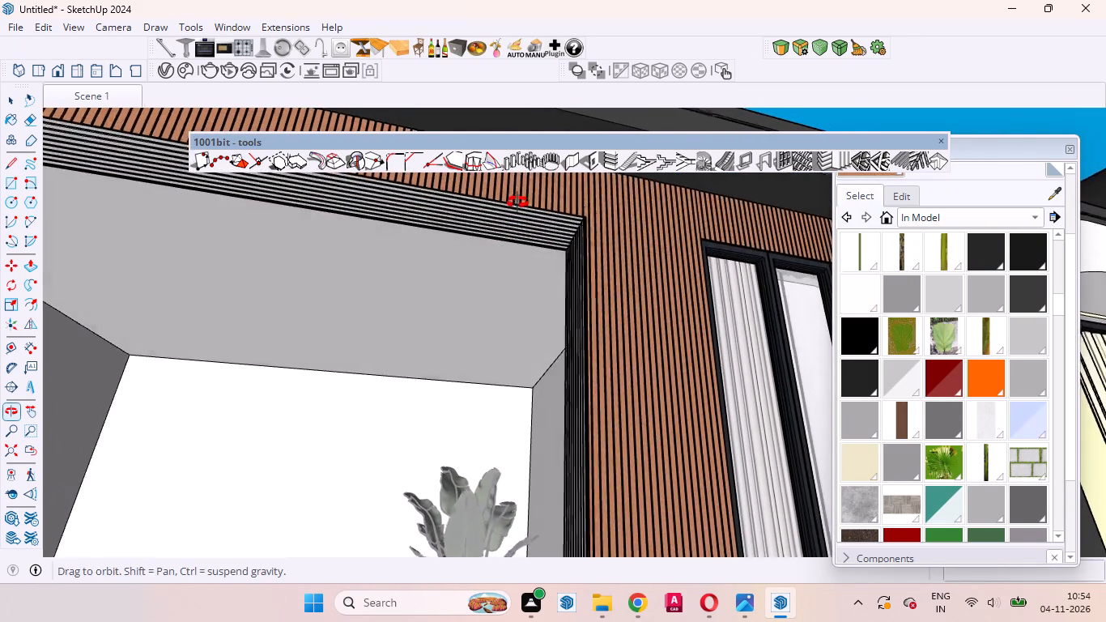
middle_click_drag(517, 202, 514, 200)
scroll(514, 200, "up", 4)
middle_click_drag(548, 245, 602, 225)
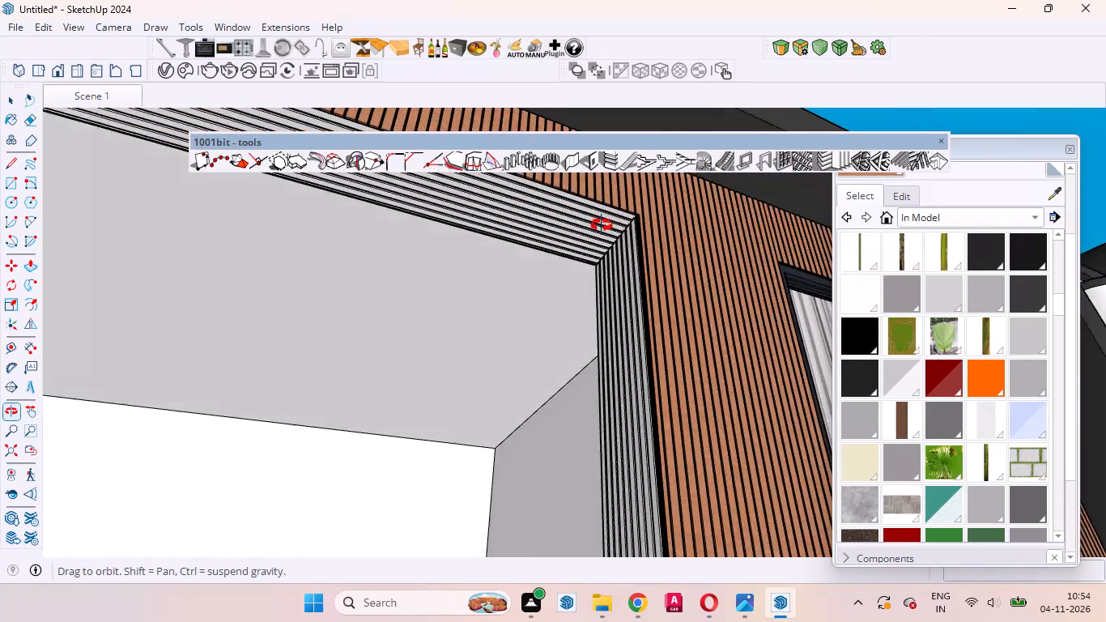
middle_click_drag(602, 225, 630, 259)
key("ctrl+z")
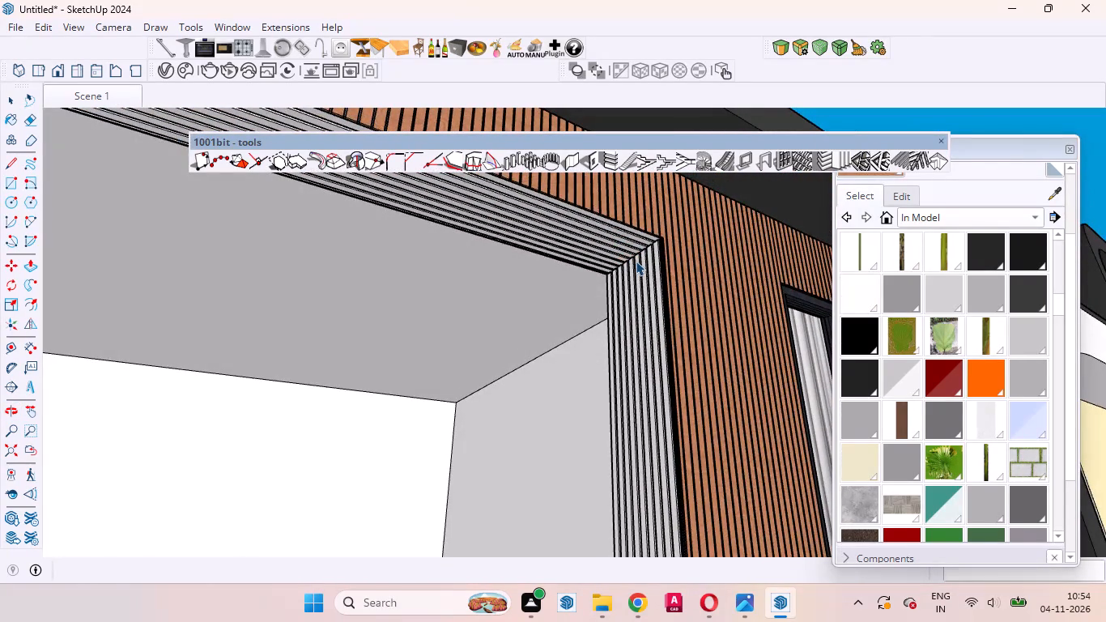
Create vertical louvres on the opening's top underside strip with depth 1/4", thickness 1", spacing 1 5/16", angle 0.0 and front location.
left_click(591, 242)
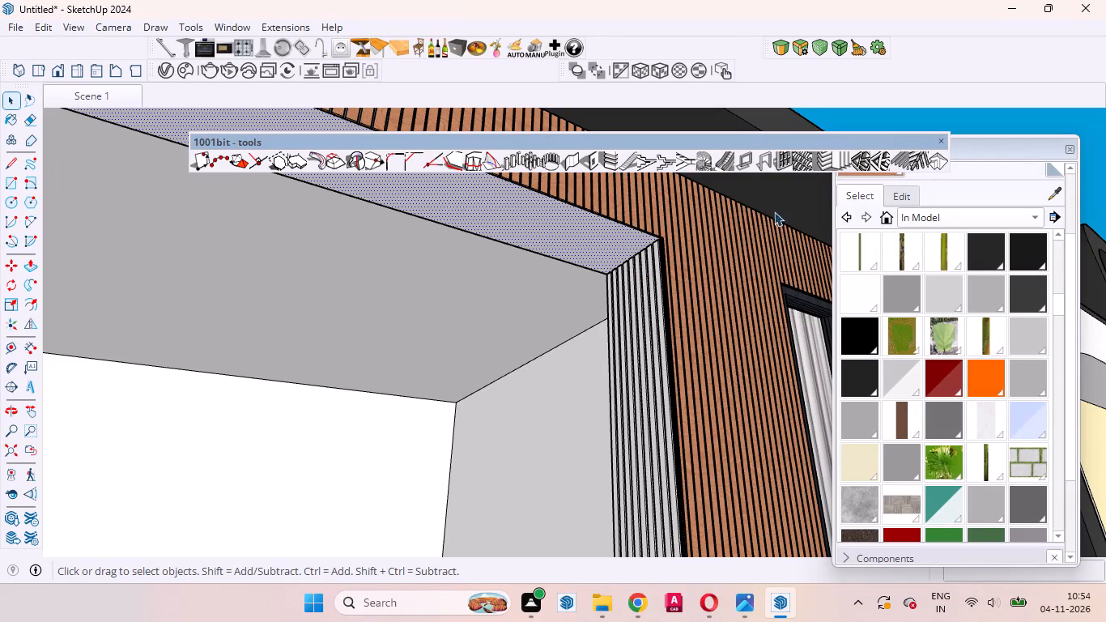
left_click(825, 152)
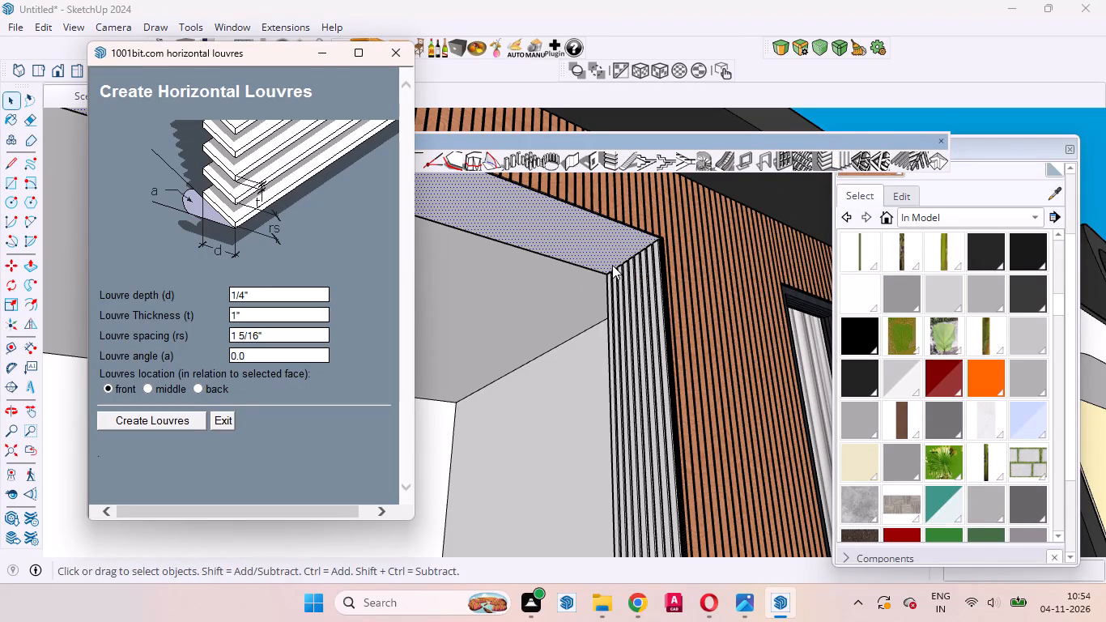
left_click(402, 56)
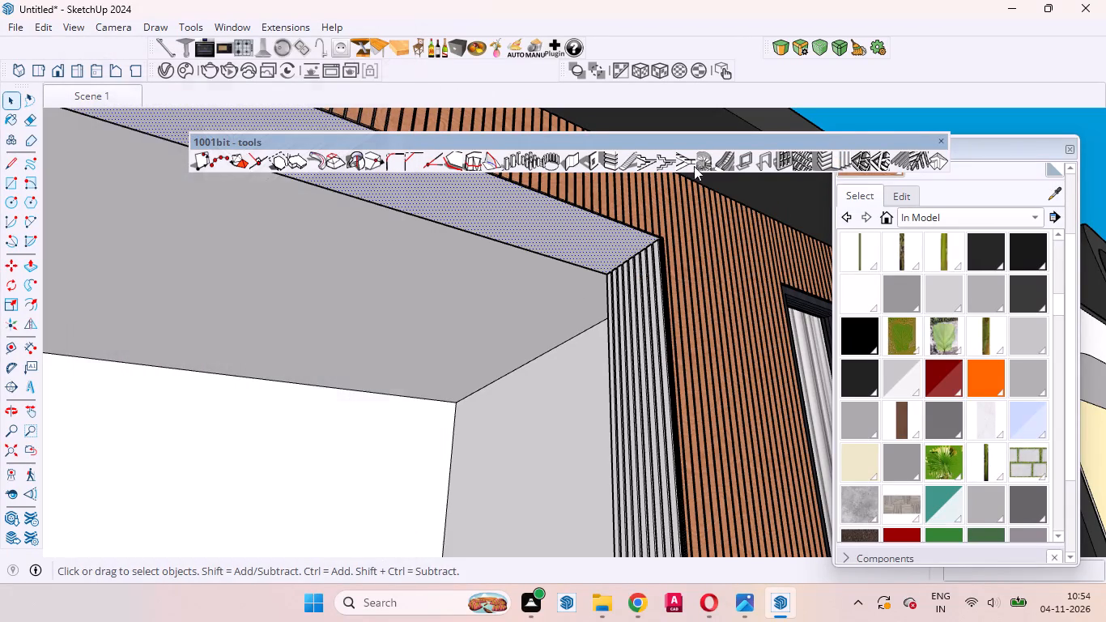
left_click(834, 161)
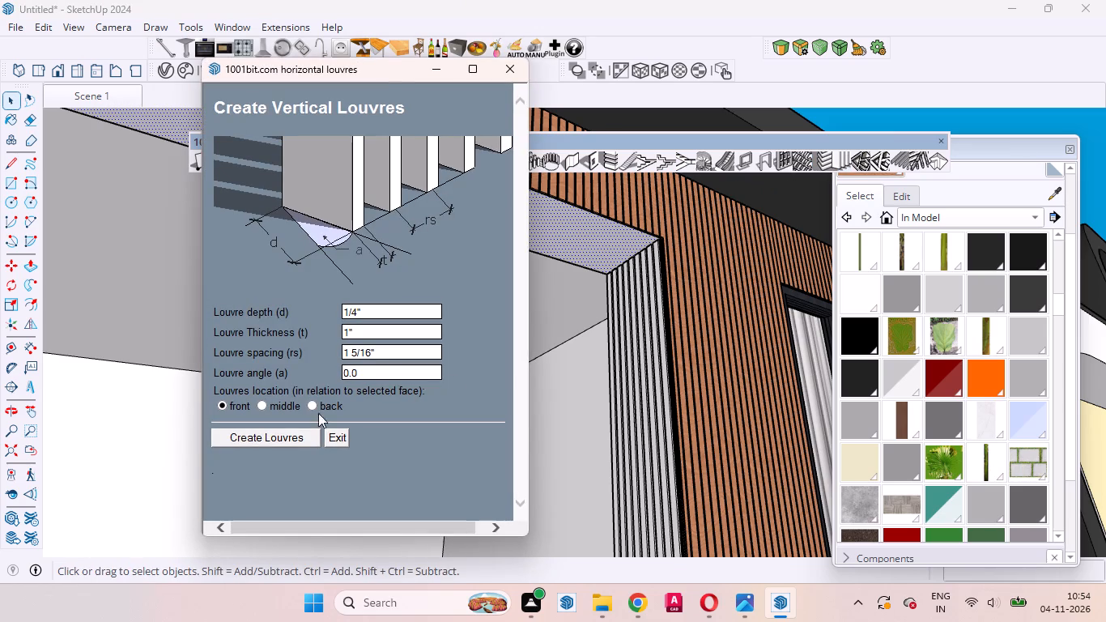
left_click(287, 438)
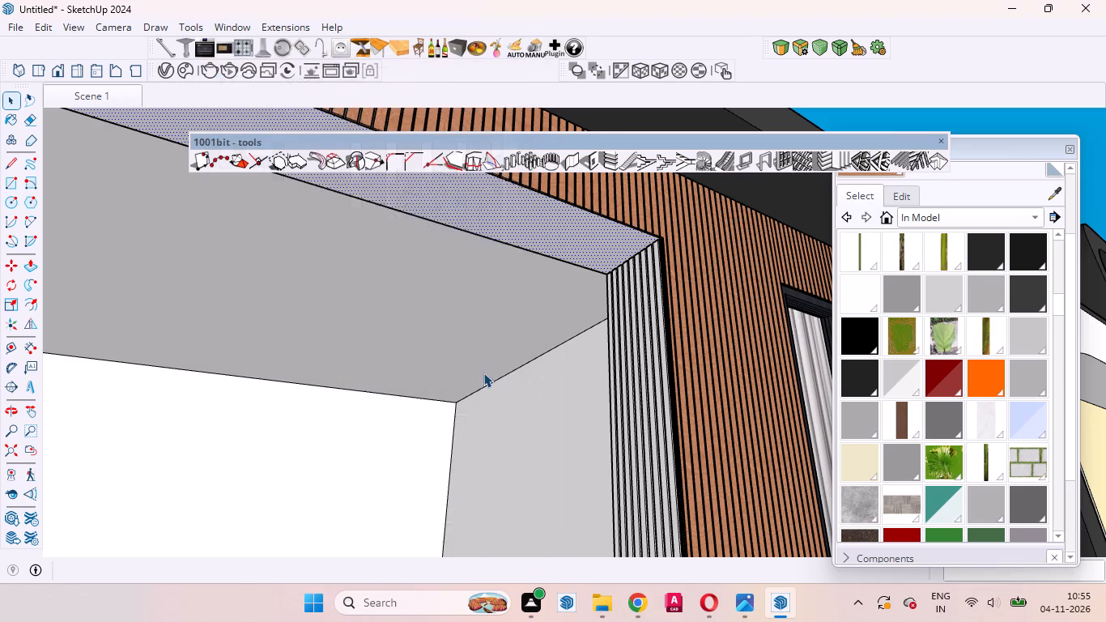
Sample Wood Veneer 02 from the front cladding and paint the new underside louvres and the side-face louvres with it.
scroll(490, 393, "down", 4)
middle_click_drag(589, 392, 510, 405)
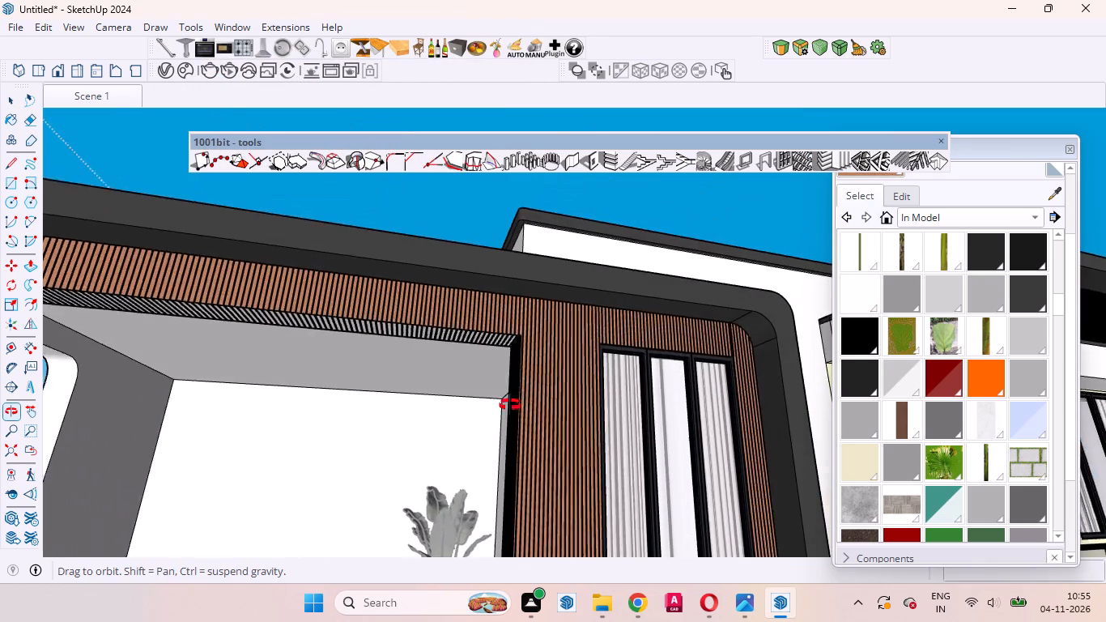
middle_click_drag(510, 405, 483, 328)
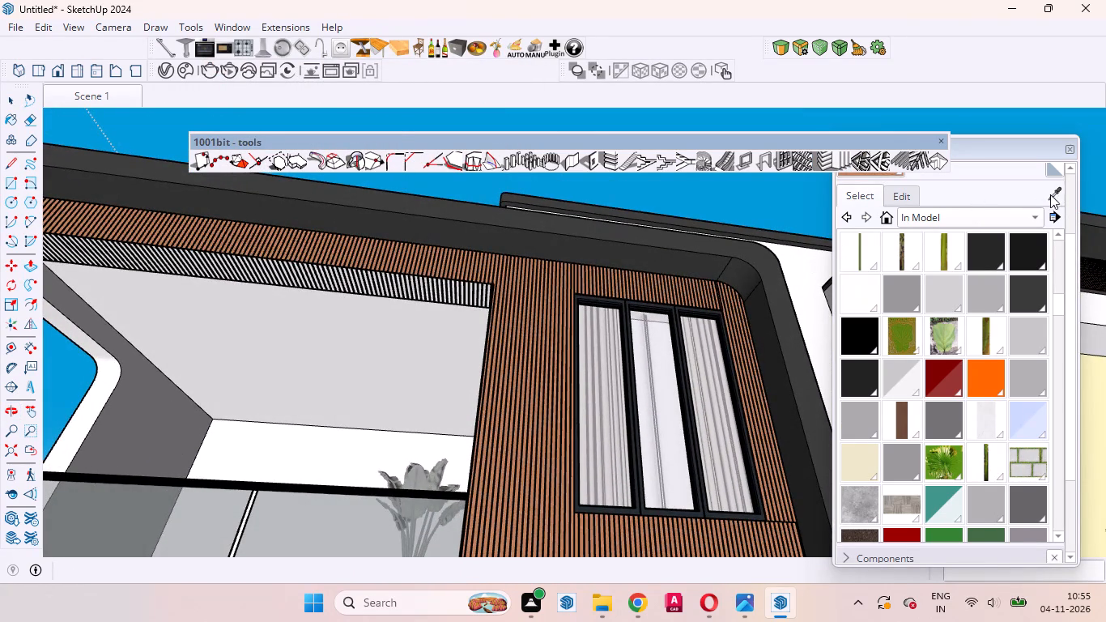
left_click(1059, 192)
left_click(551, 330)
scroll(463, 307, "up", 6)
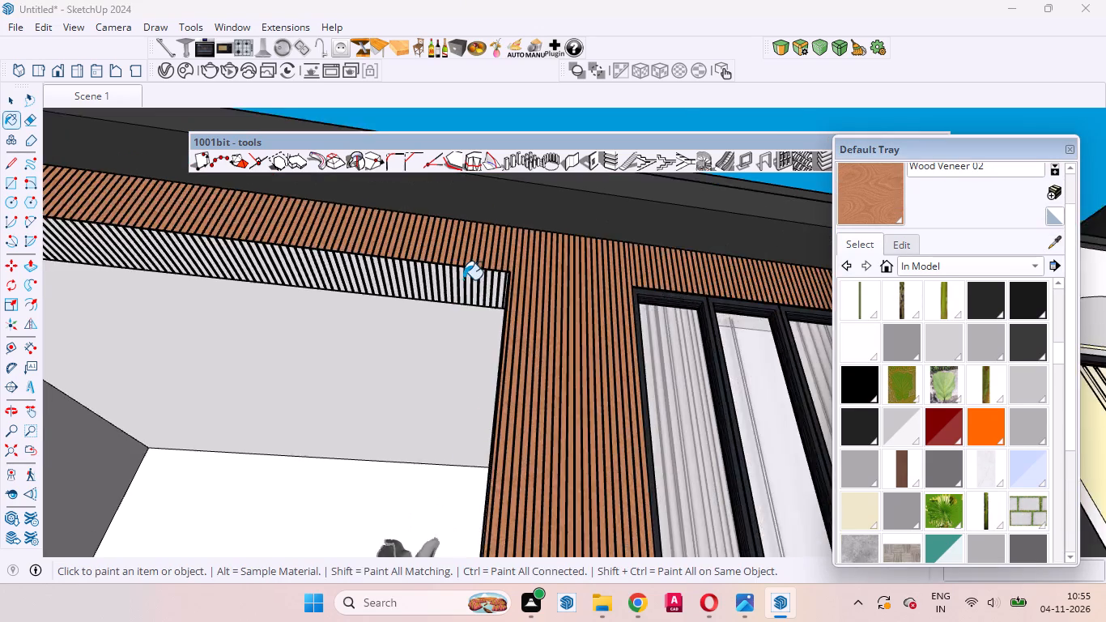
scroll(463, 279, "up", 3)
left_click(450, 287)
middle_click_drag(425, 320, 574, 359)
left_click(595, 379)
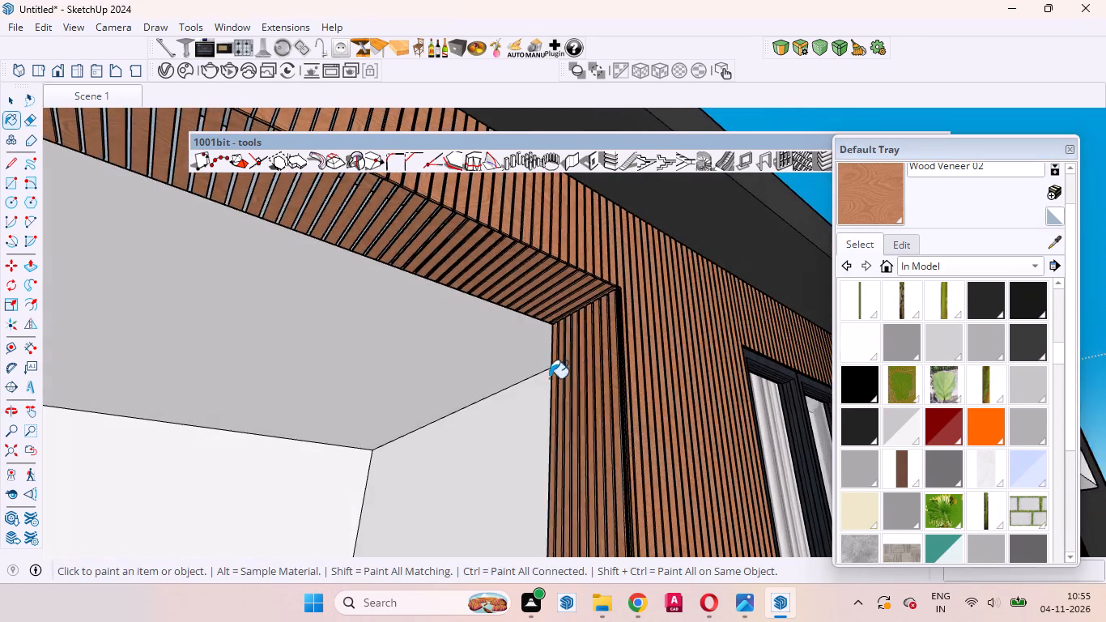
Leave the house group and examine the wood louvres around the balcony opening from the front and from below.
middle_click_drag(556, 381, 632, 432)
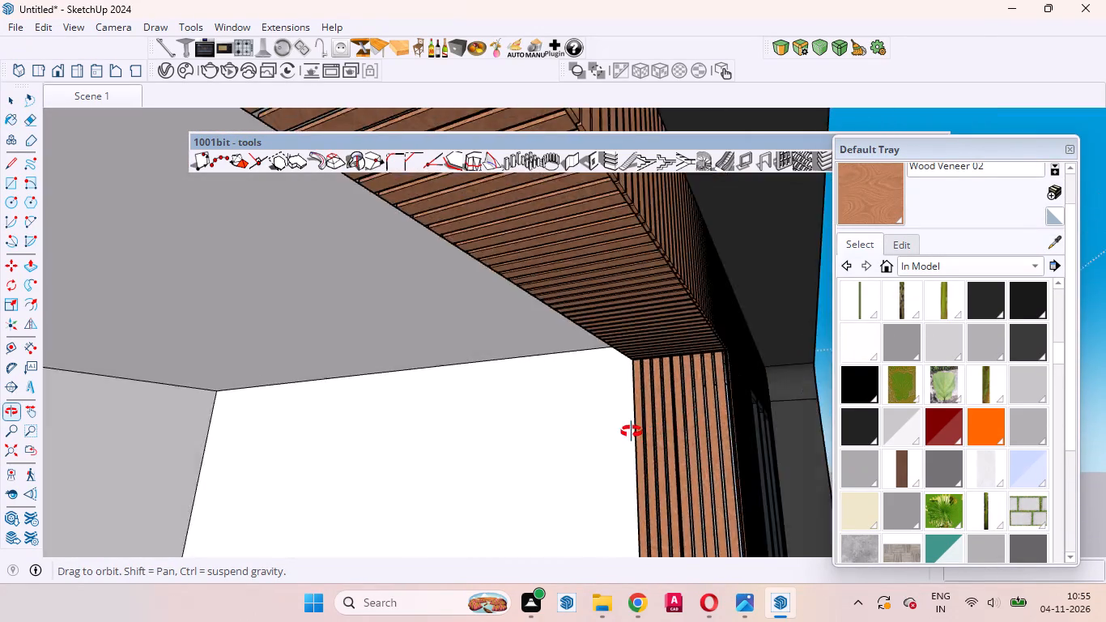
middle_click_drag(632, 432, 479, 477)
scroll(461, 394, "up", 1)
scroll(461, 394, "down", 20)
scroll(461, 394, "down", 8)
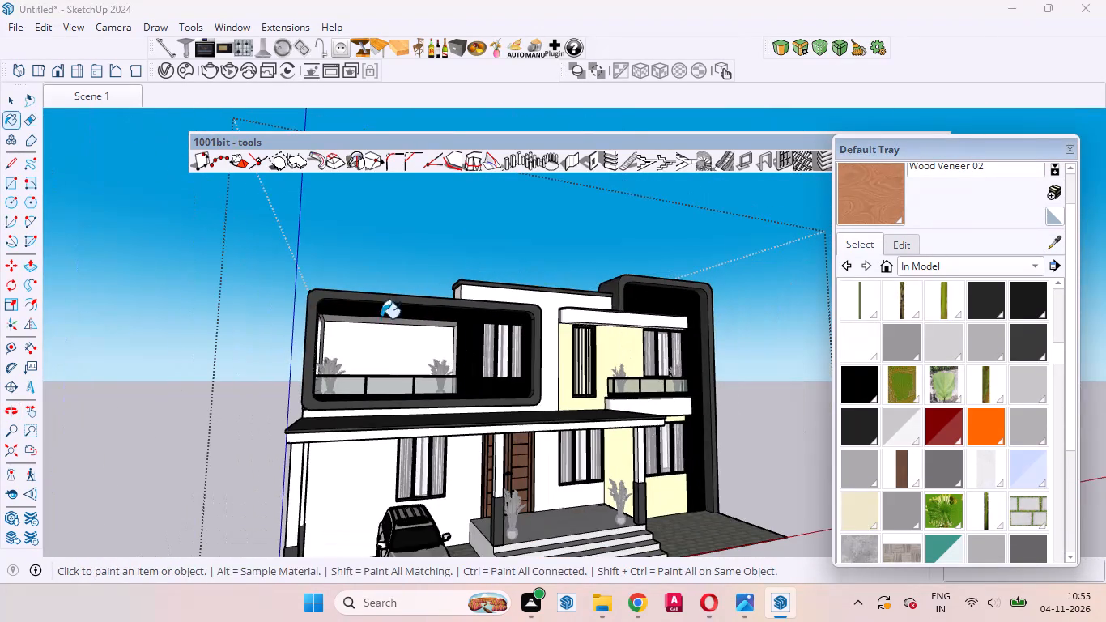
left_click(8, 97)
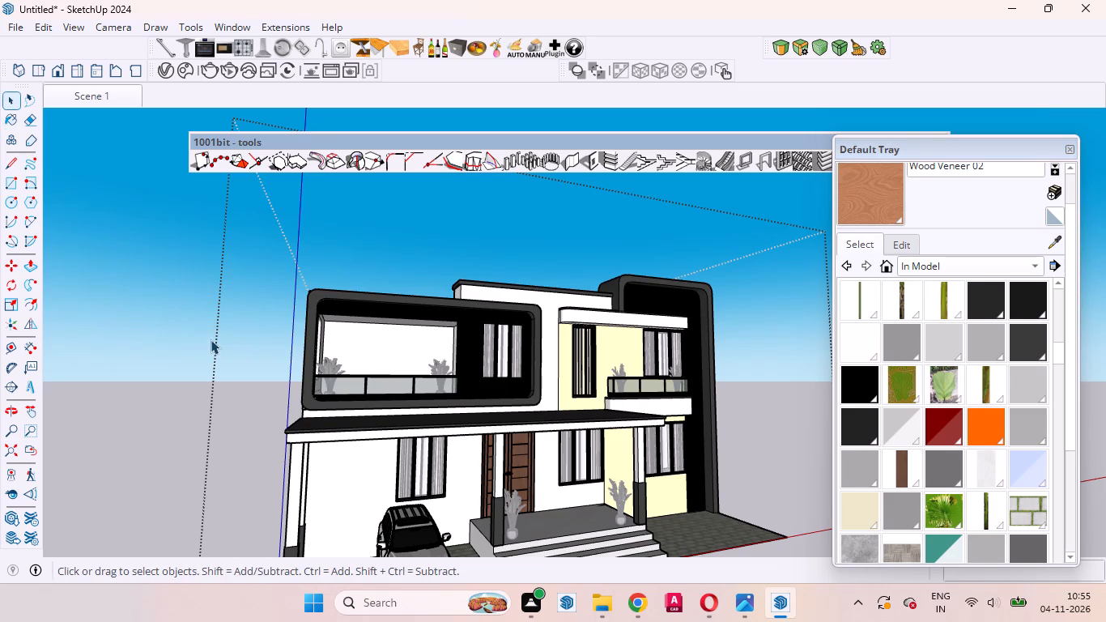
double_click(211, 405)
left_click(225, 383)
scroll(463, 370, "up", 4)
middle_click_drag(470, 386, 442, 437)
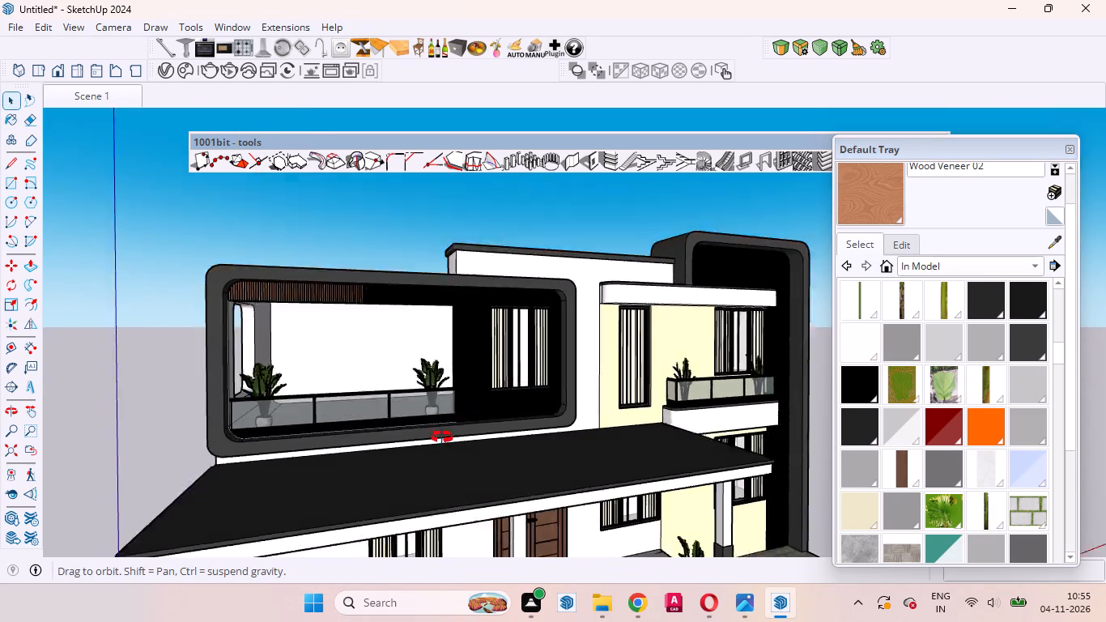
middle_click_drag(442, 437, 334, 364)
scroll(283, 300, "up", 15)
middle_click_drag(389, 340, 368, 330)
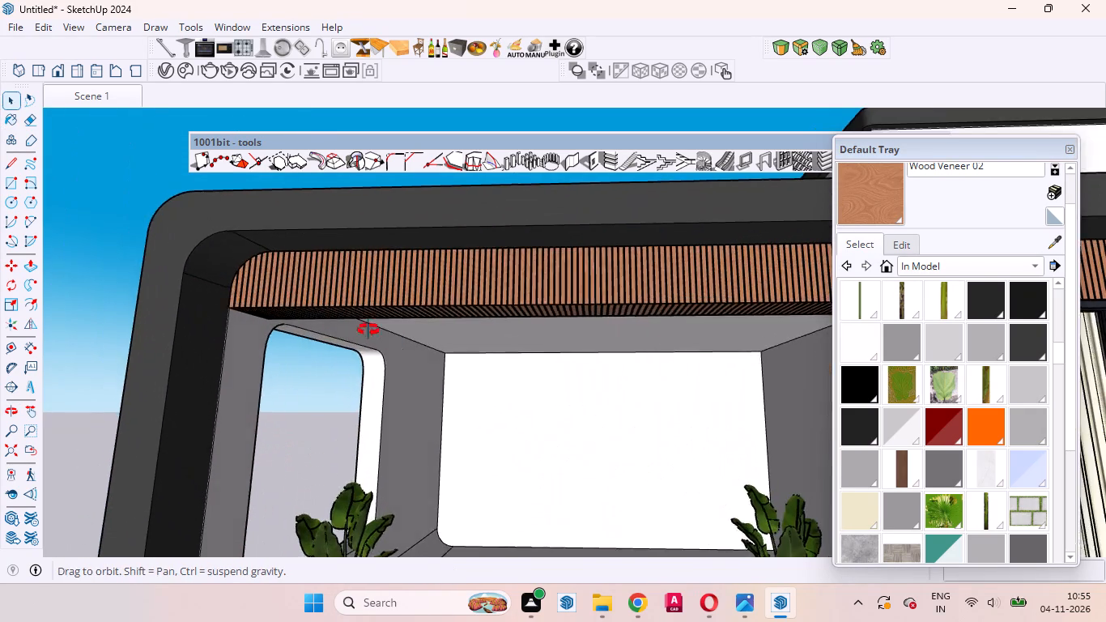
Examine the wood louvres around the upper balcony opening up close and again from the Scene 1 front view.
middle_click_drag(368, 330, 248, 279)
scroll(505, 322, "up", 16)
middle_click_drag(530, 388, 127, 444)
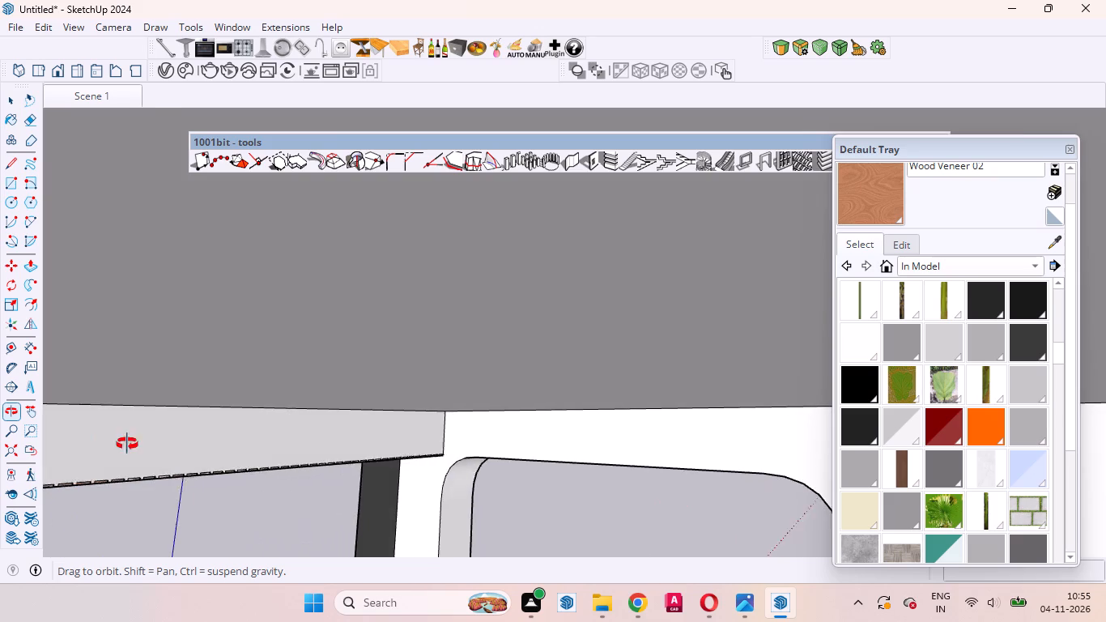
middle_click_drag(127, 444, 768, 451)
scroll(713, 439, "down", 13)
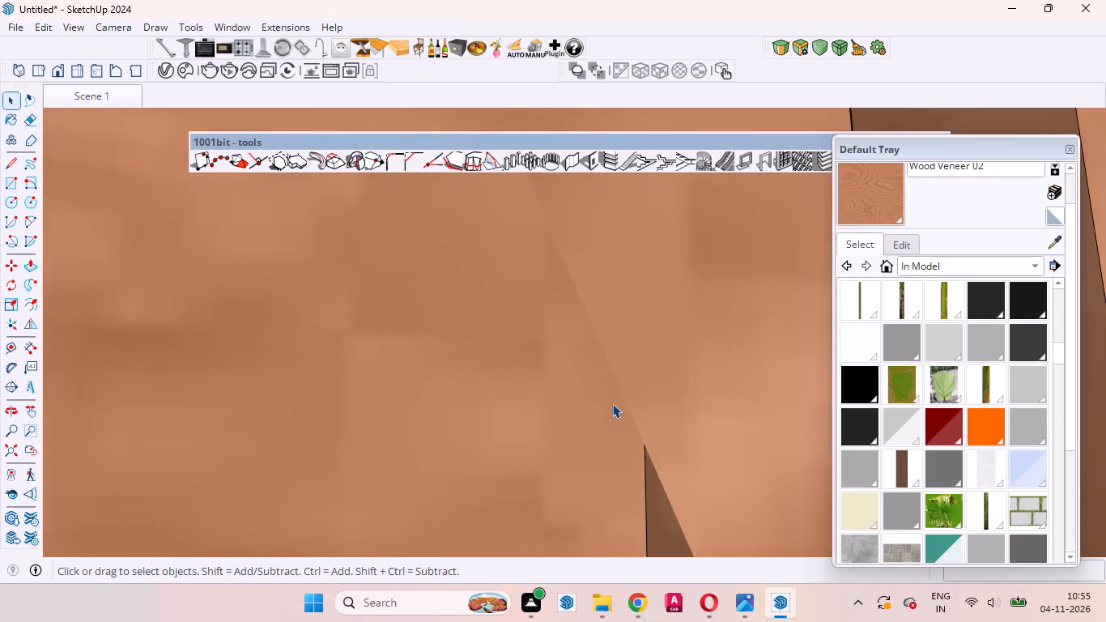
scroll(612, 403, "down", 10)
left_click(108, 91)
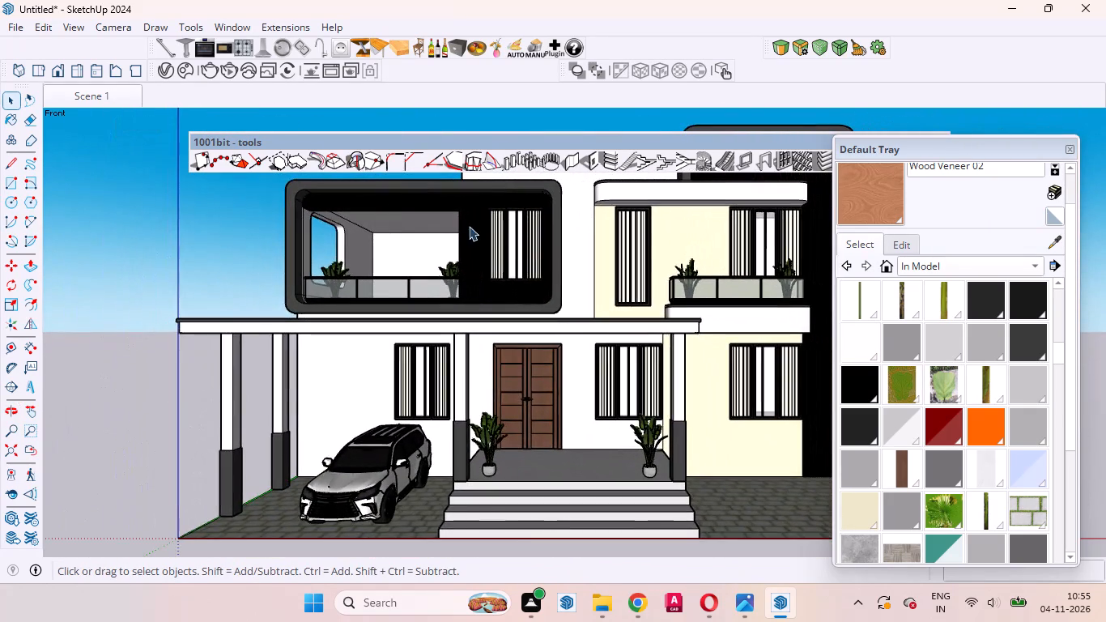
scroll(399, 215, "up", 9)
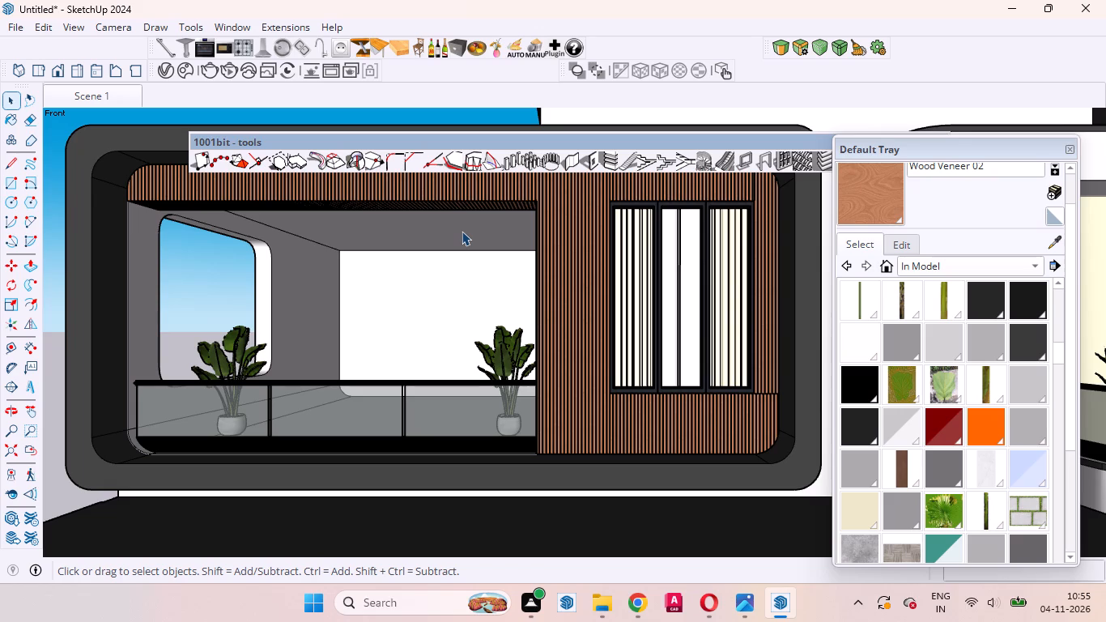
Undo the most recent louvre edits around the upper balcony opening and leave the house group.
key("ctrl+z")
key("ctrl+z")
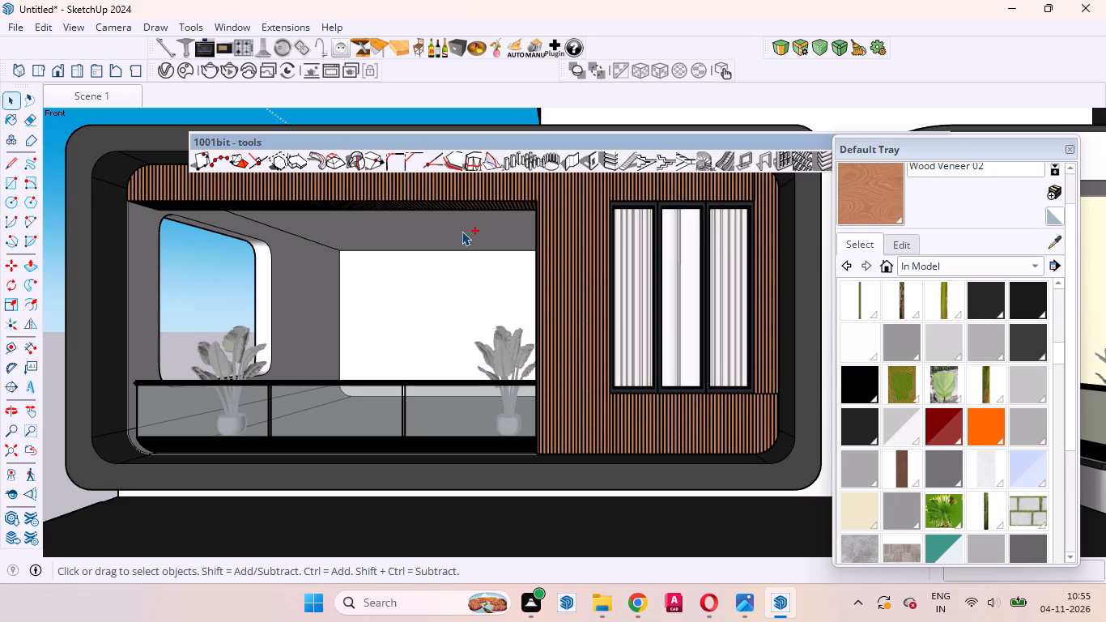
key("ctrl+z")
key("ctrl+z")
scroll(472, 253, "down", 2)
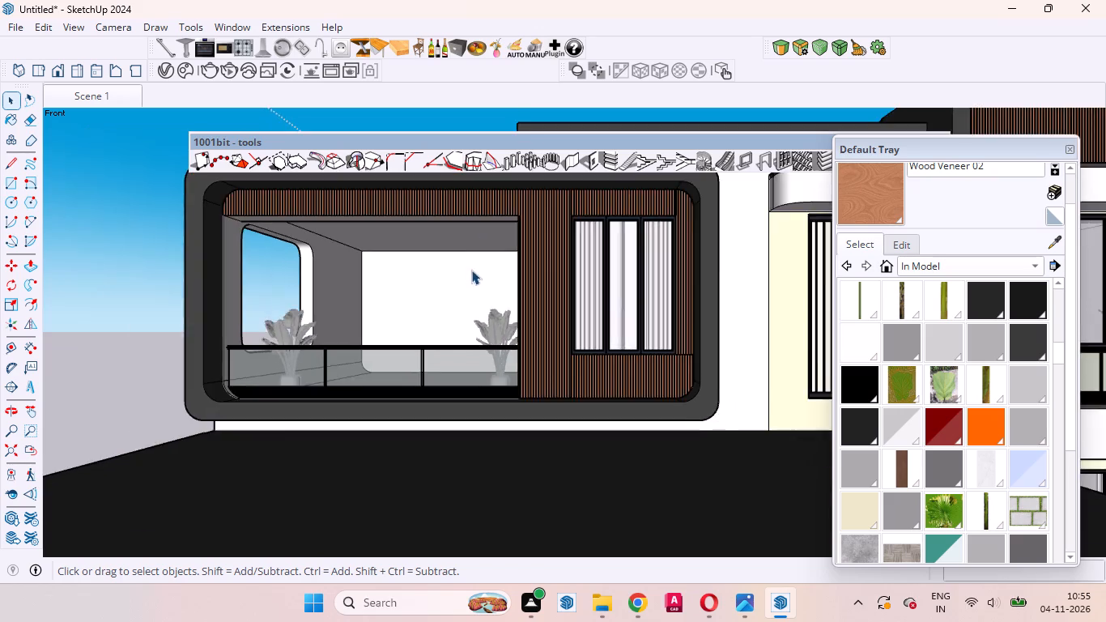
middle_click_drag(474, 274, 586, 305)
key("ctrl+z")
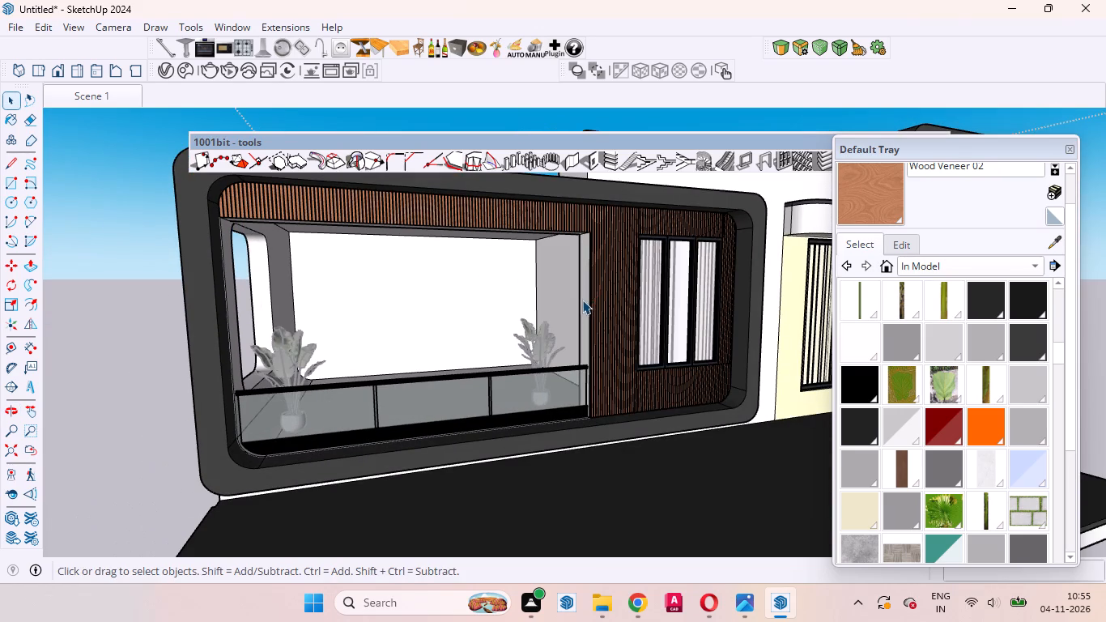
scroll(473, 304, "down", 5)
middle_click_drag(534, 344, 462, 309)
left_click(269, 332)
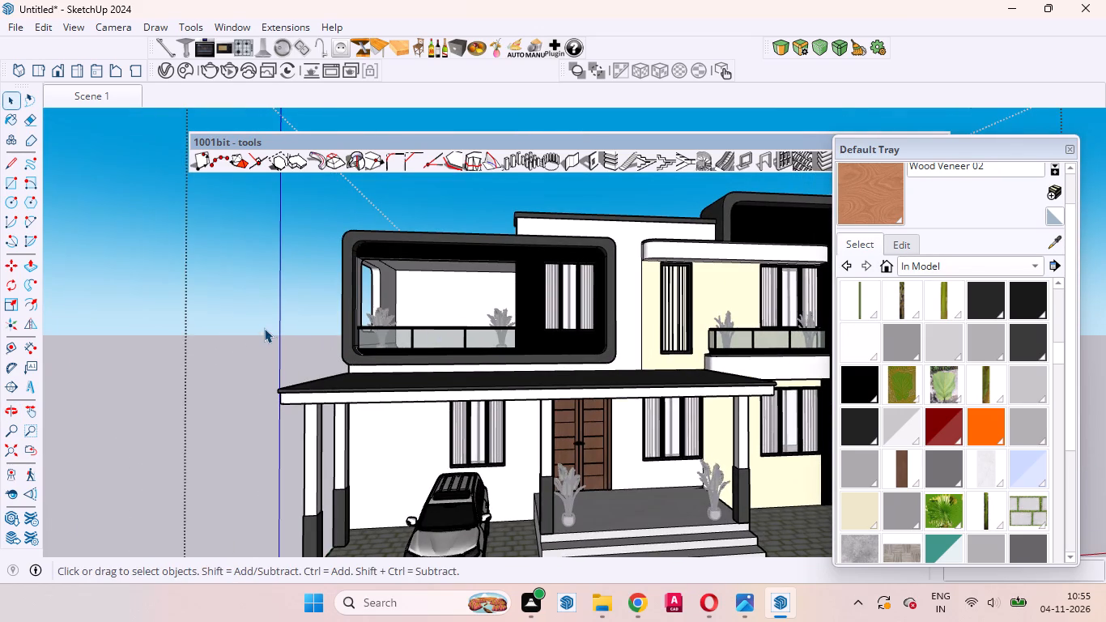
double_click(255, 323)
left_click(248, 322)
left_click(225, 322)
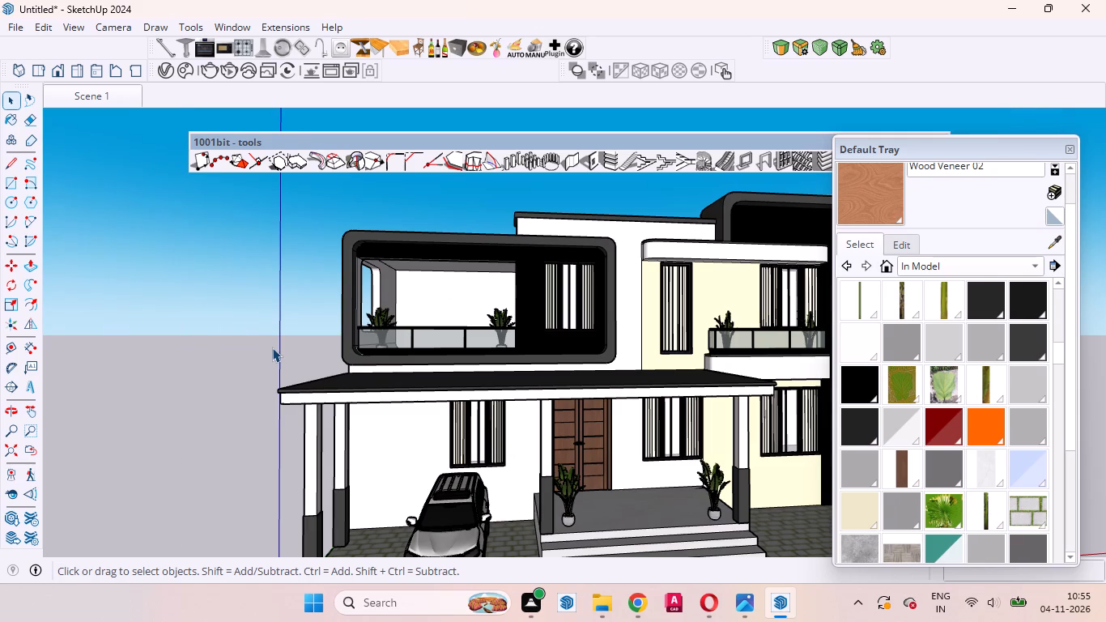
Examine the front facade and the car parked under the porch roof from the front, the side and above.
scroll(242, 293, "down", 5)
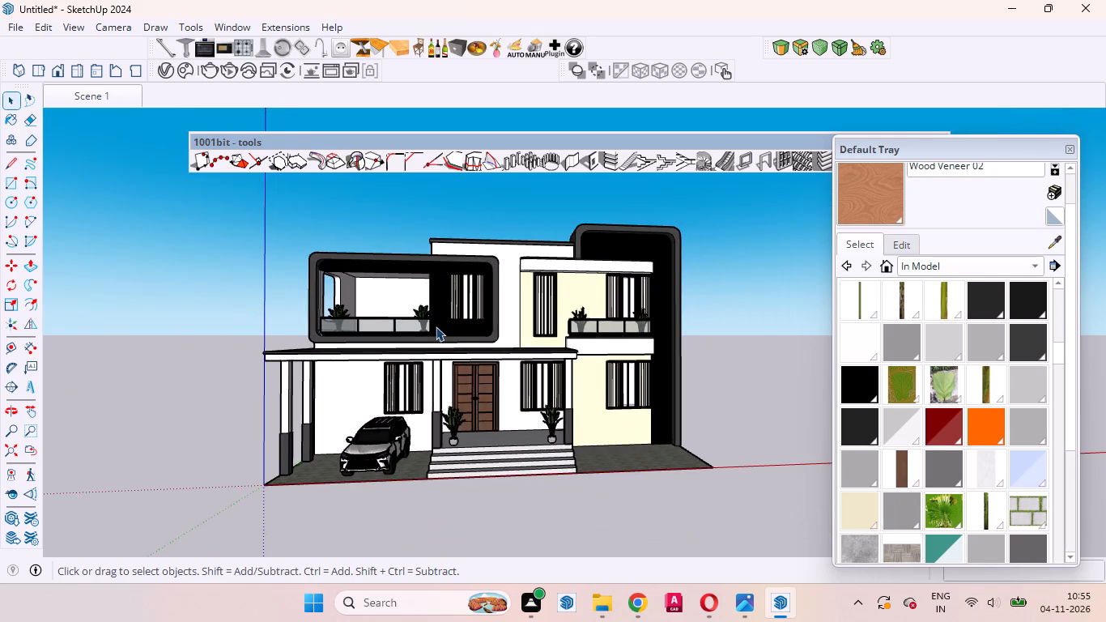
scroll(443, 326, "up", 5)
middle_click(481, 372)
scroll(483, 351, "down", 9)
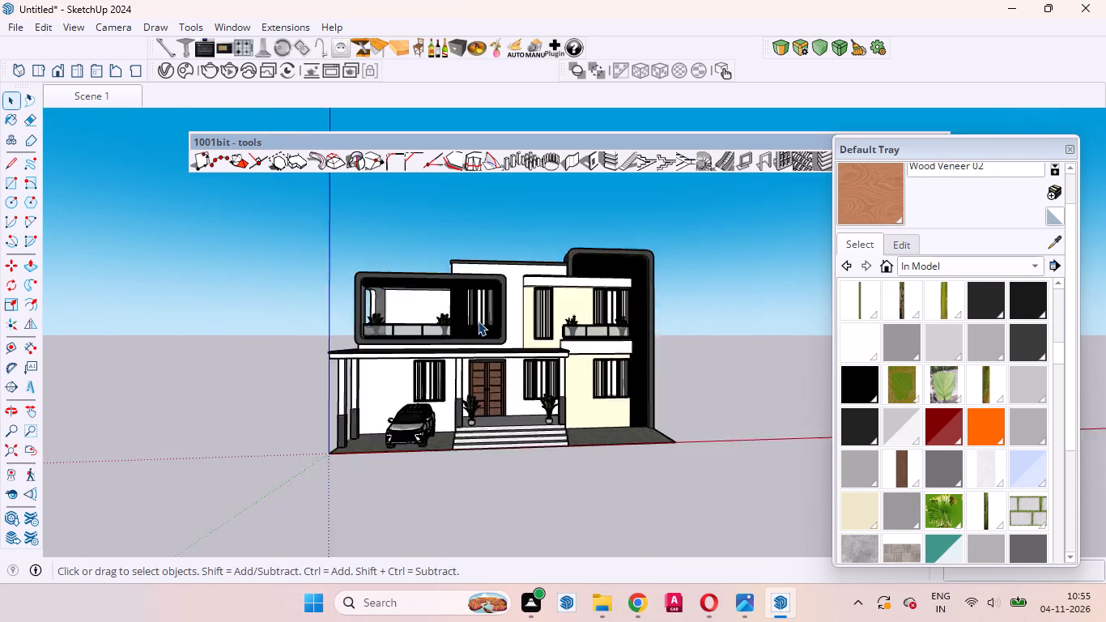
scroll(447, 403, "up", 10)
left_click(382, 436)
scroll(424, 373, "down", 4)
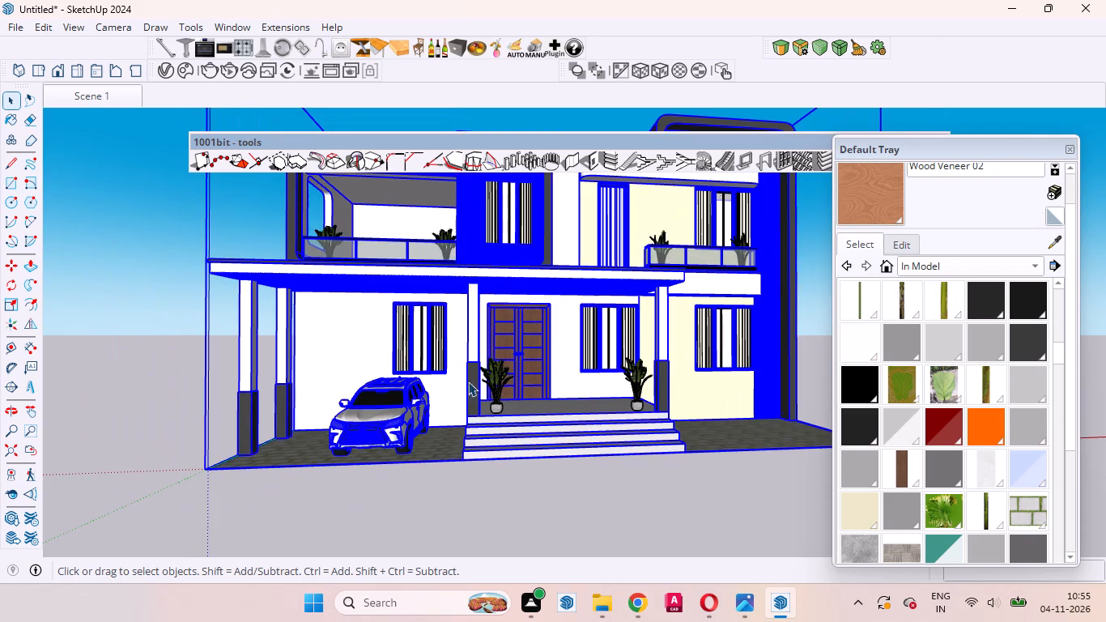
double_click(390, 421)
left_click(391, 391)
scroll(194, 459, "down", 4)
scroll(340, 419, "down", 1)
scroll(334, 418, "up", 5)
left_click(339, 420)
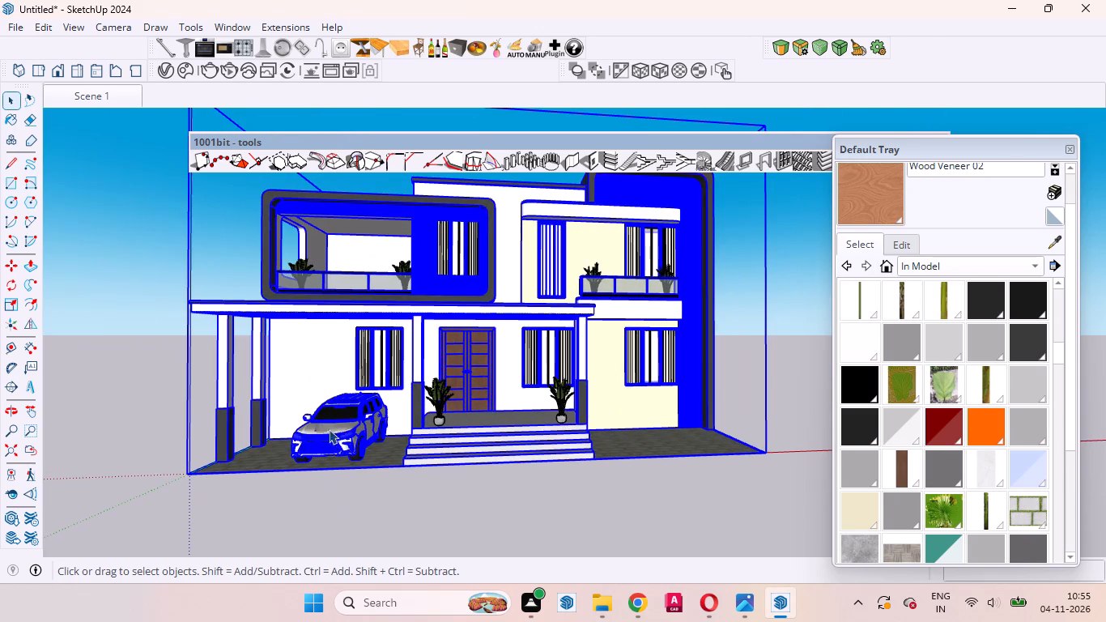
scroll(320, 425, "up", 5)
middle_click_drag(289, 447, 502, 524)
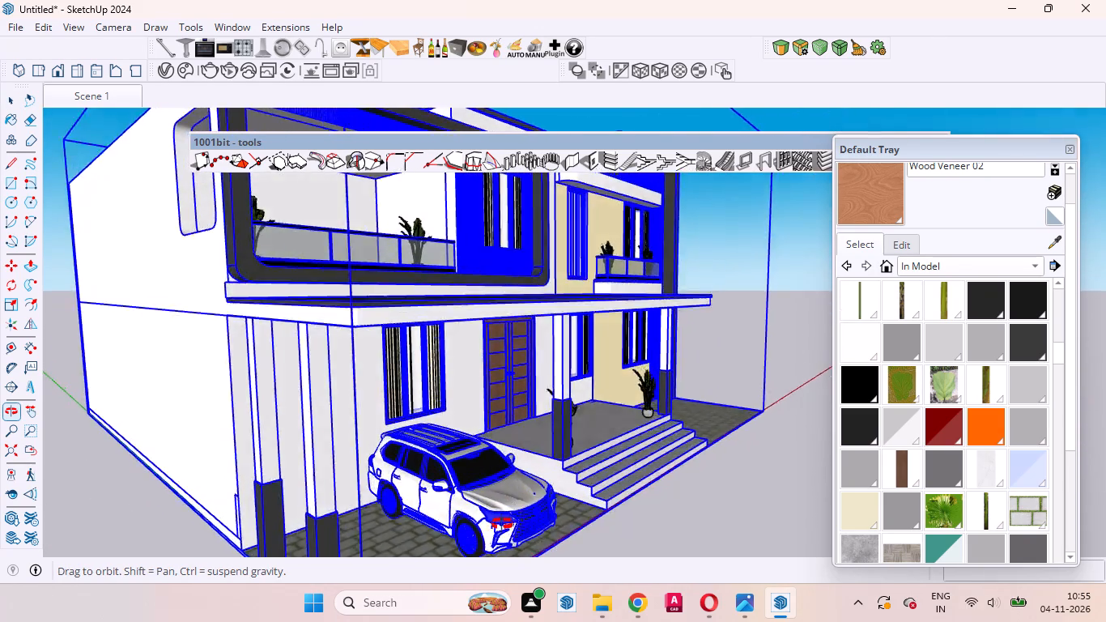
middle_click_drag(502, 524, 338, 584)
scroll(336, 534, "up", 1)
scroll(372, 365, "down", 10)
scroll(457, 352, "up", 6)
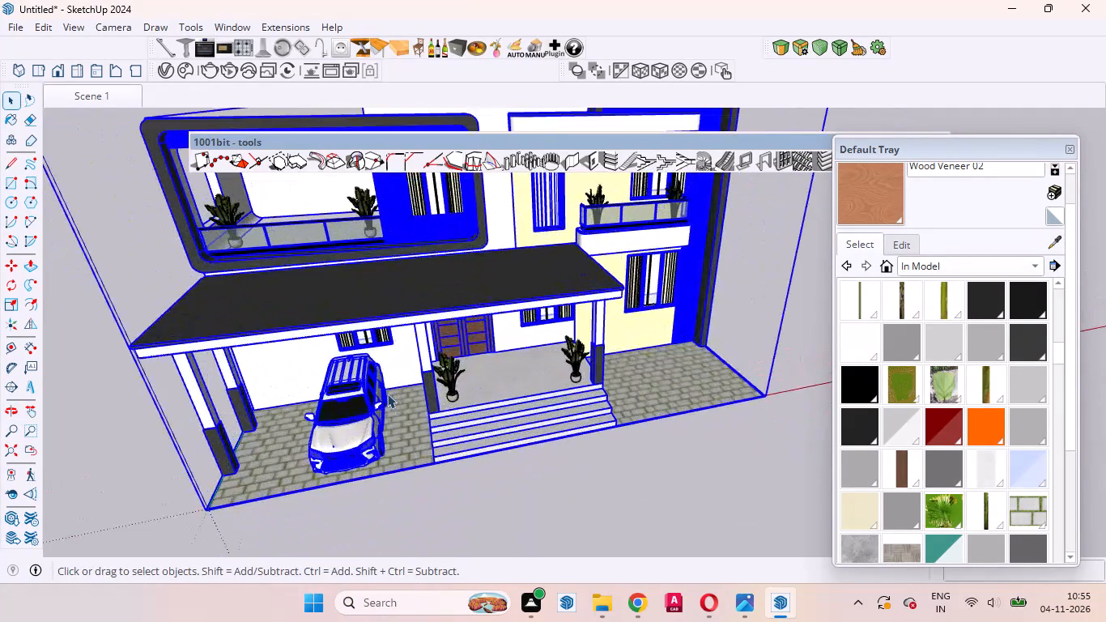
left_click(334, 402)
left_click(363, 411)
left_click(342, 425)
left_click(497, 485)
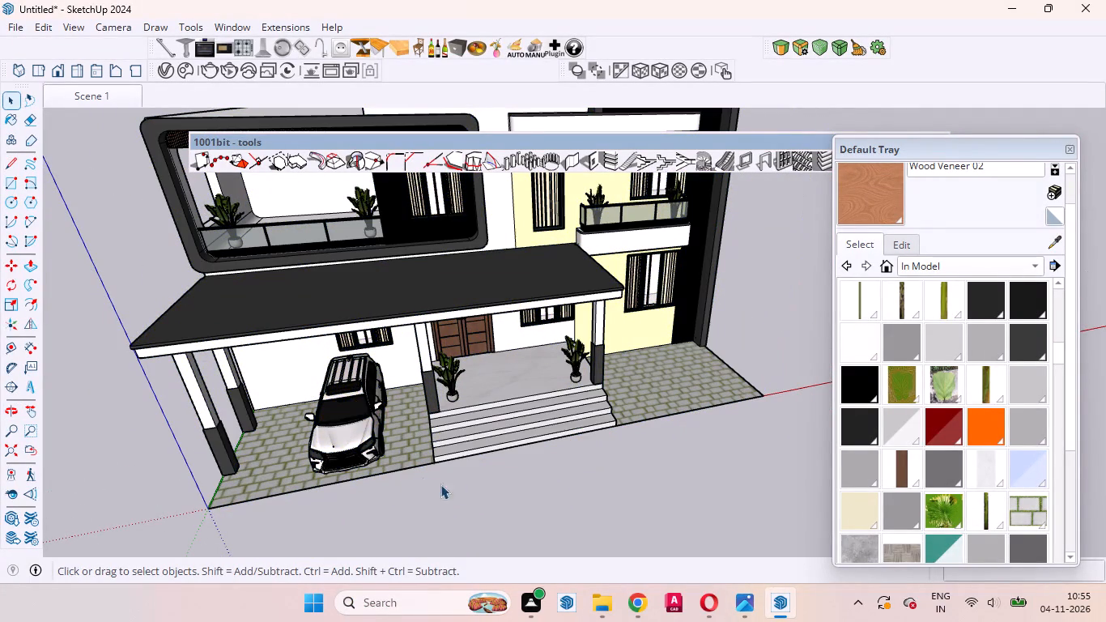
Inside the house group, move the car about 2' 11 5/8" toward the porch's outer columns and check it from Scene 1.
left_click(364, 424)
double_click(358, 424)
left_click(356, 398)
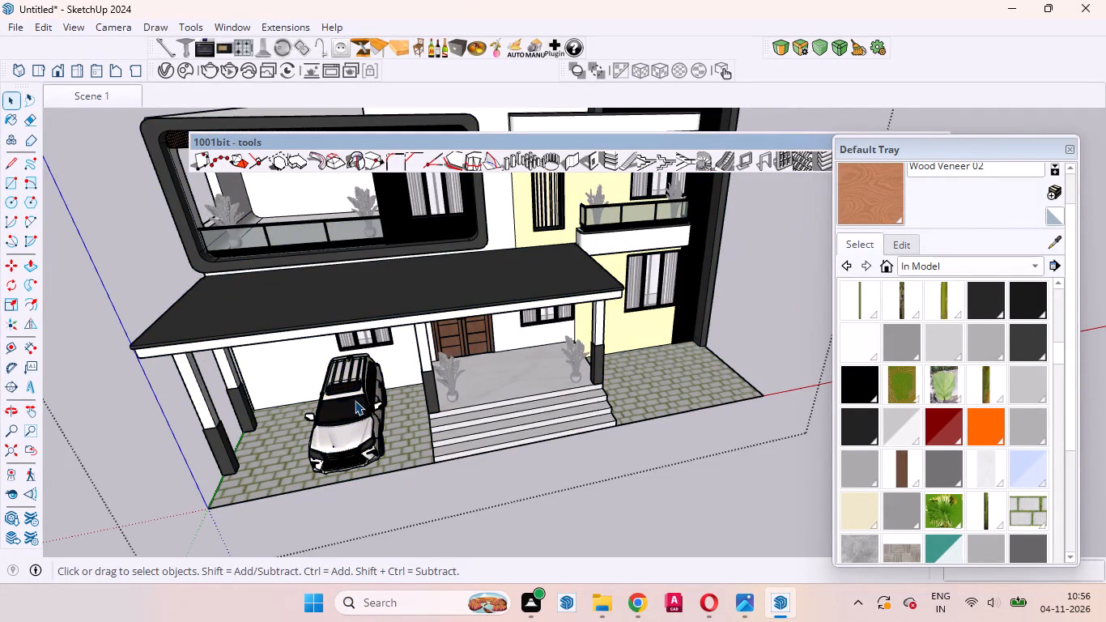
key("m")
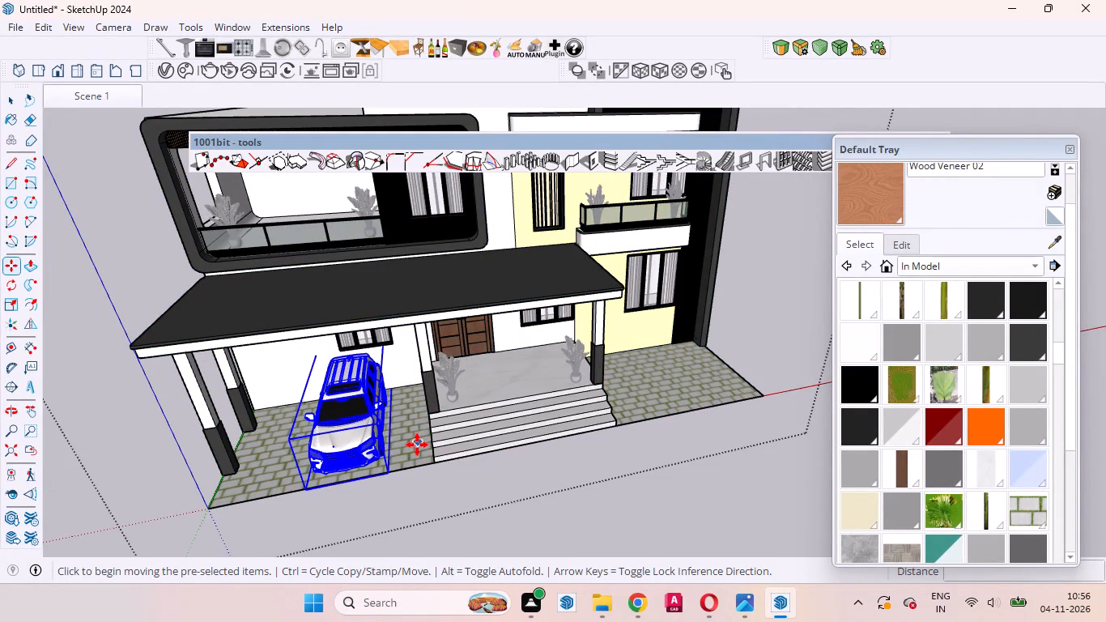
left_click(417, 445)
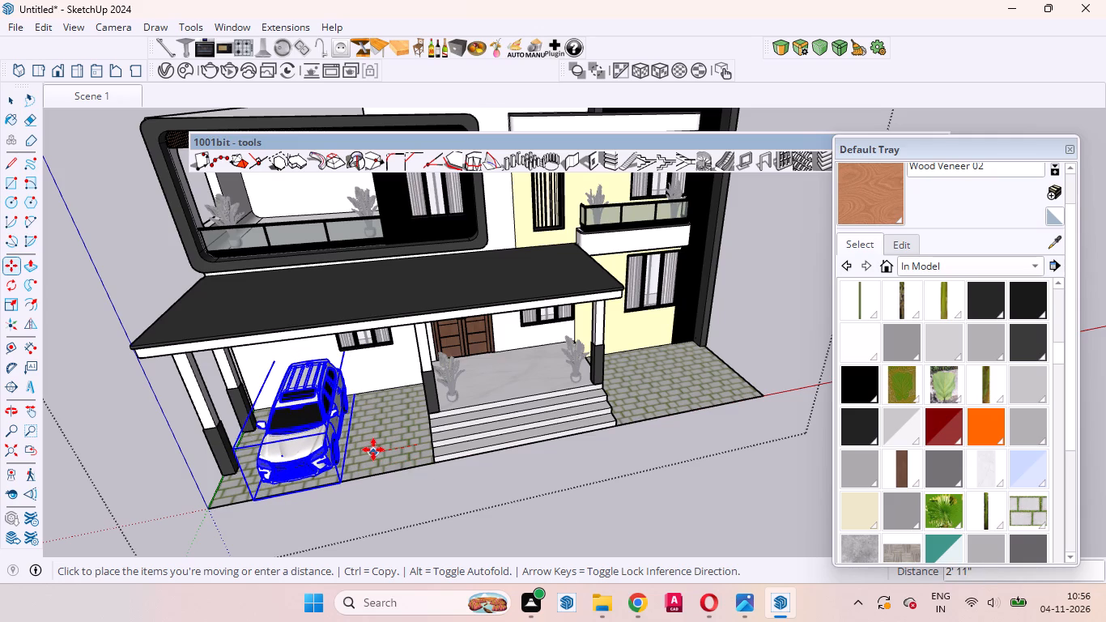
left_click(372, 449)
key("space")
left_click(523, 493)
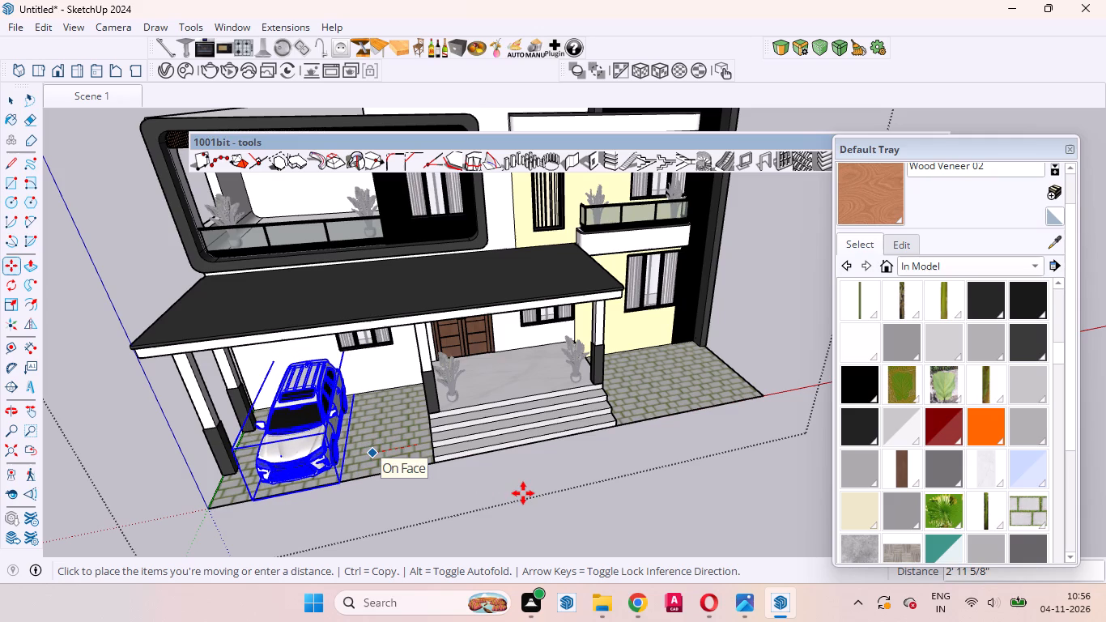
left_click(94, 96)
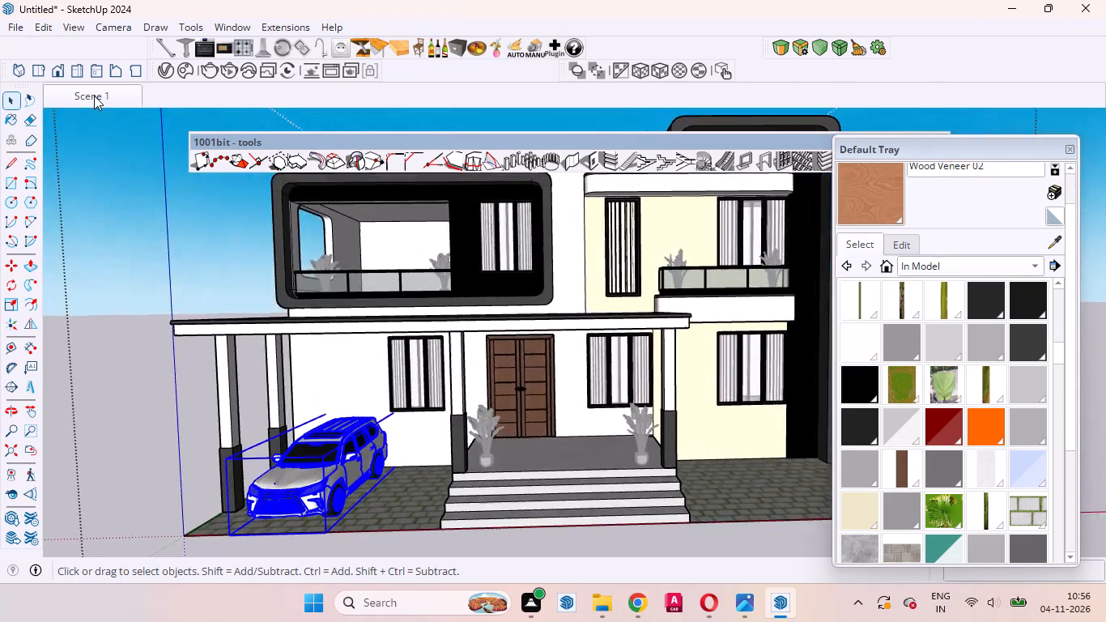
left_click(142, 280)
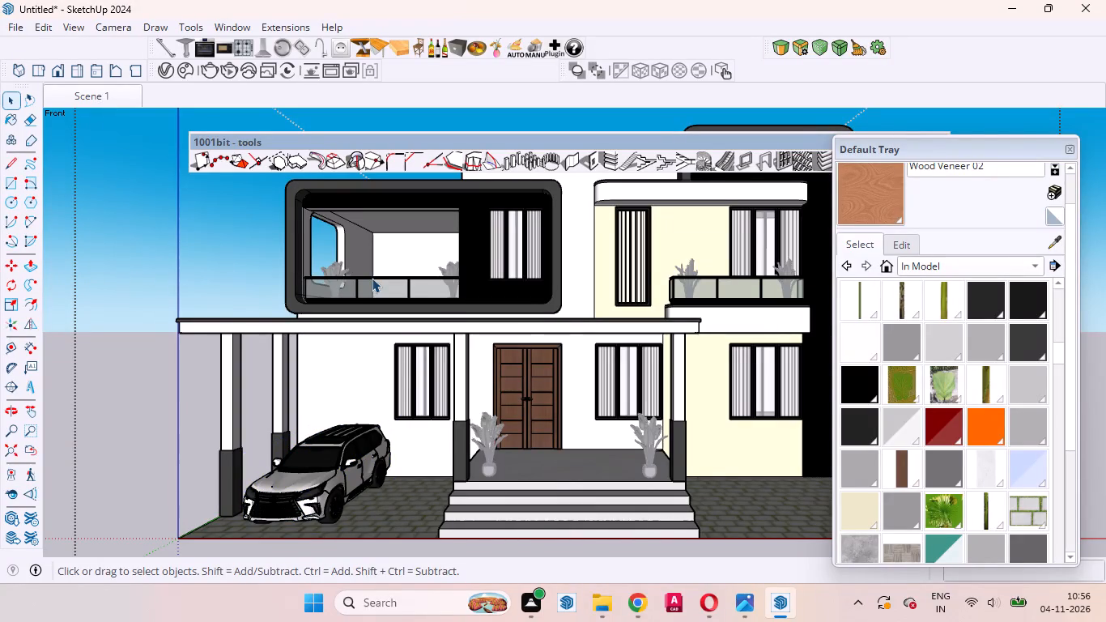
scroll(356, 342, "down", 3)
scroll(356, 343, "up", 2)
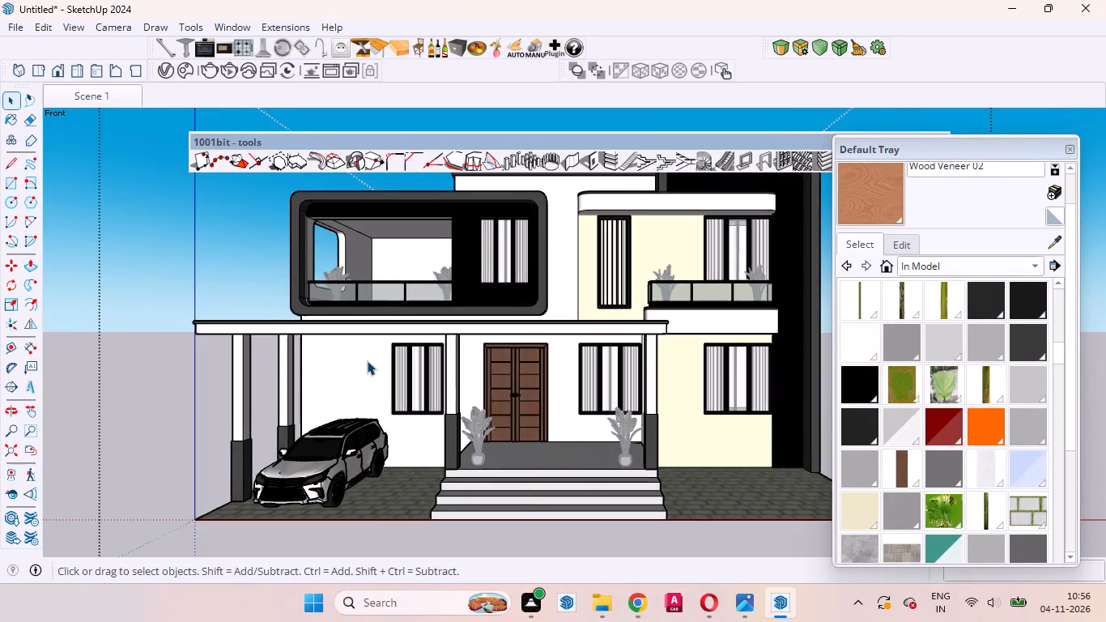
scroll(368, 366, "down", 4)
Rotate the car on the ground plane by about 9 degrees counterclockwise around a point just in front of the paving.
middle_click_drag(325, 407, 420, 509)
scroll(420, 509, "up", 1)
left_click(348, 496)
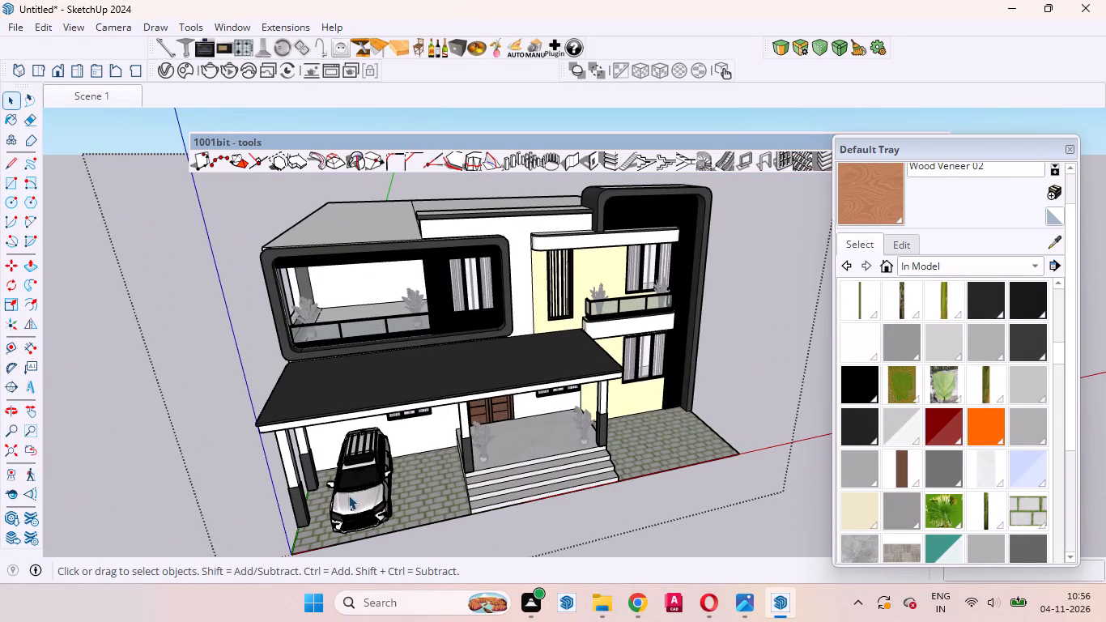
scroll(334, 274, "down", 5)
scroll(391, 398, "up", 4)
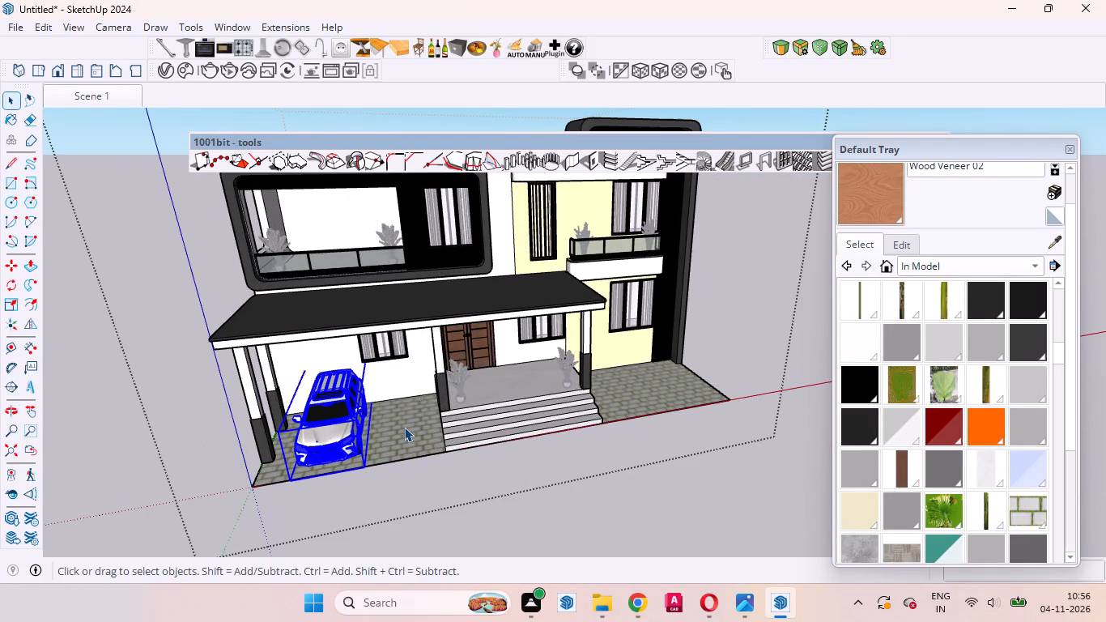
key("q")
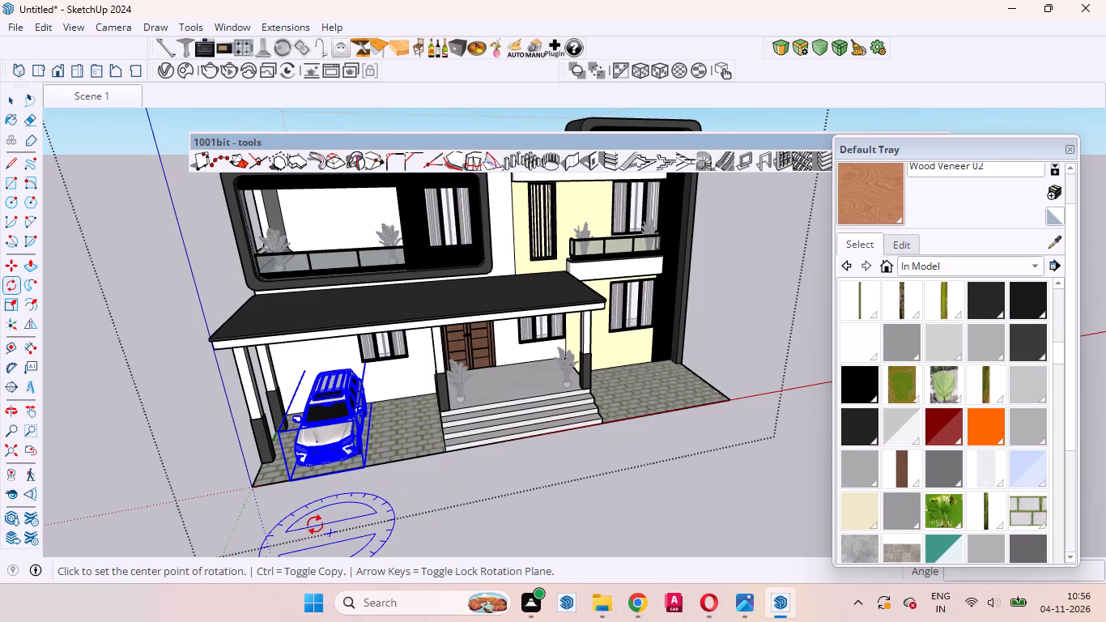
left_click(299, 524)
left_click(370, 513)
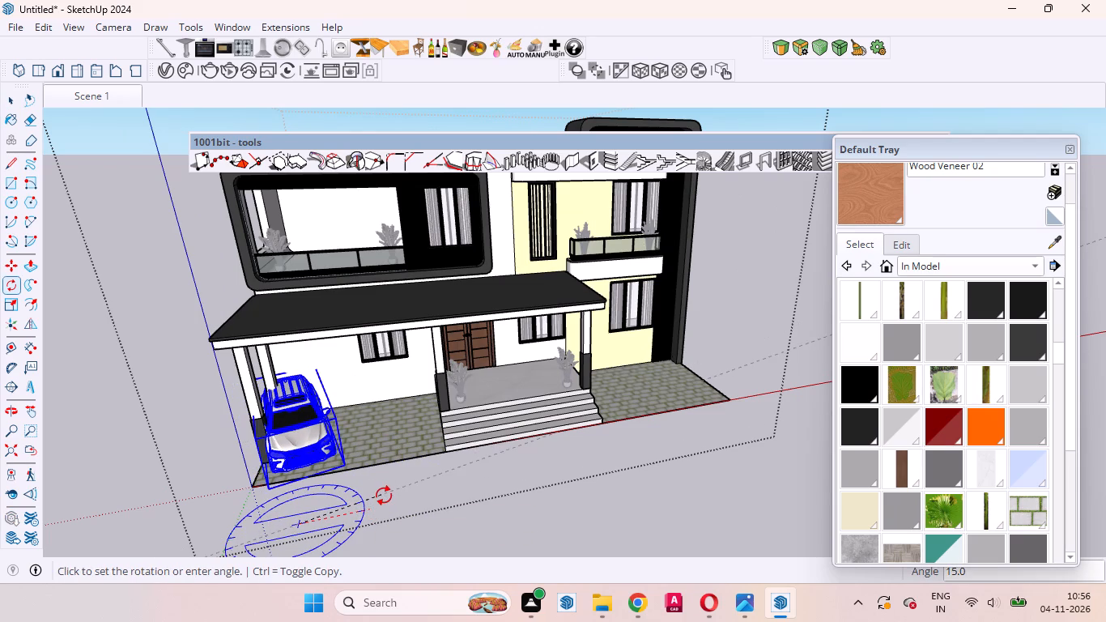
scroll(385, 485, "down", 2)
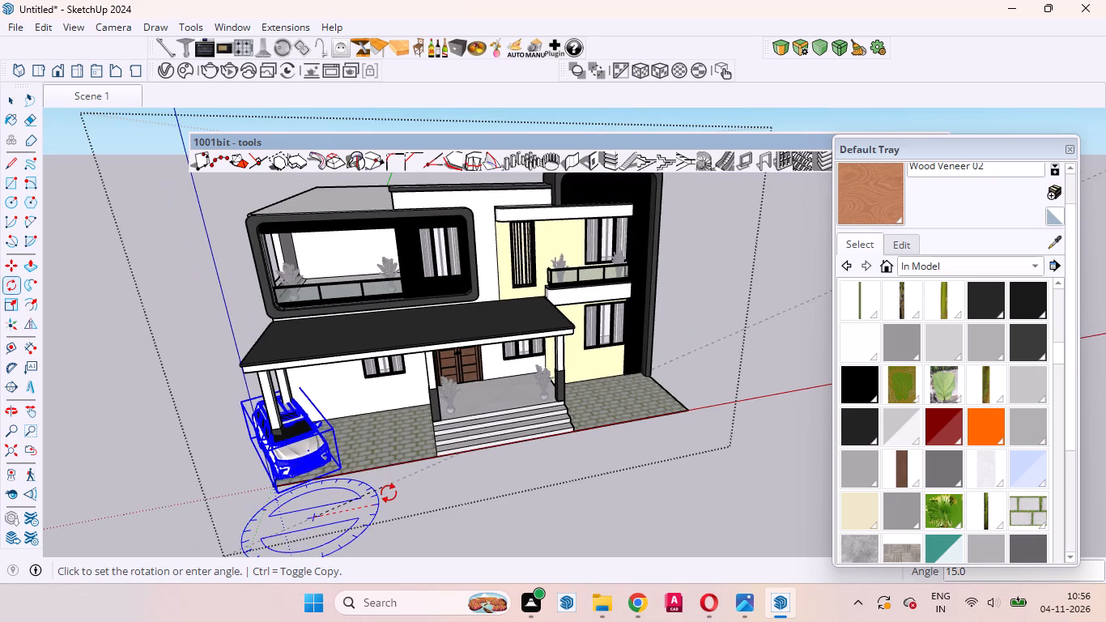
scroll(389, 494, "up", 5)
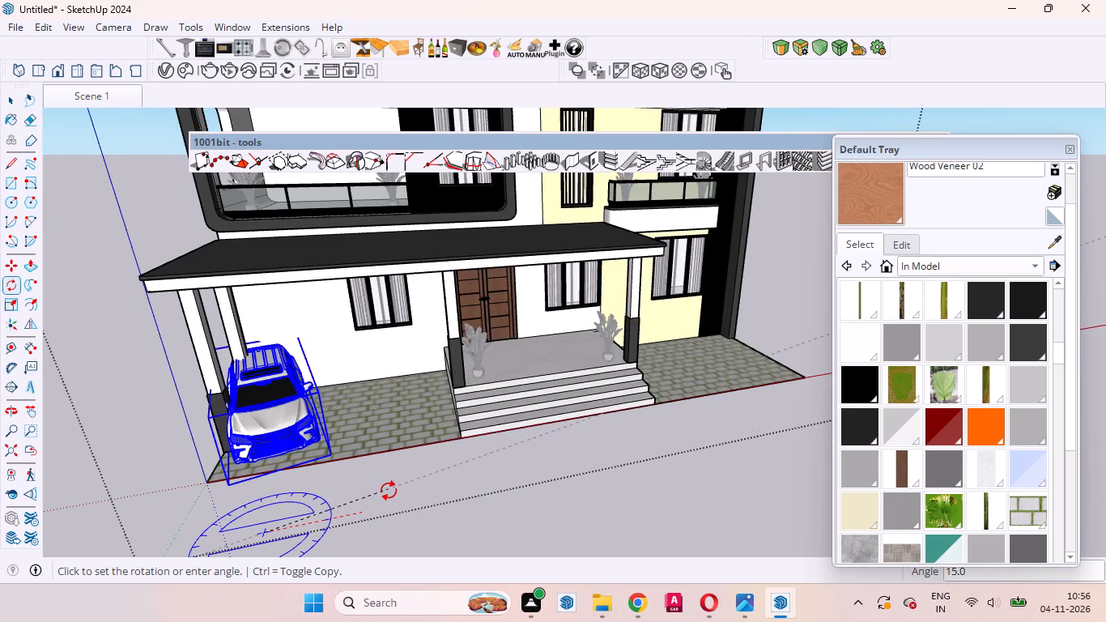
scroll(389, 492, "up", 3)
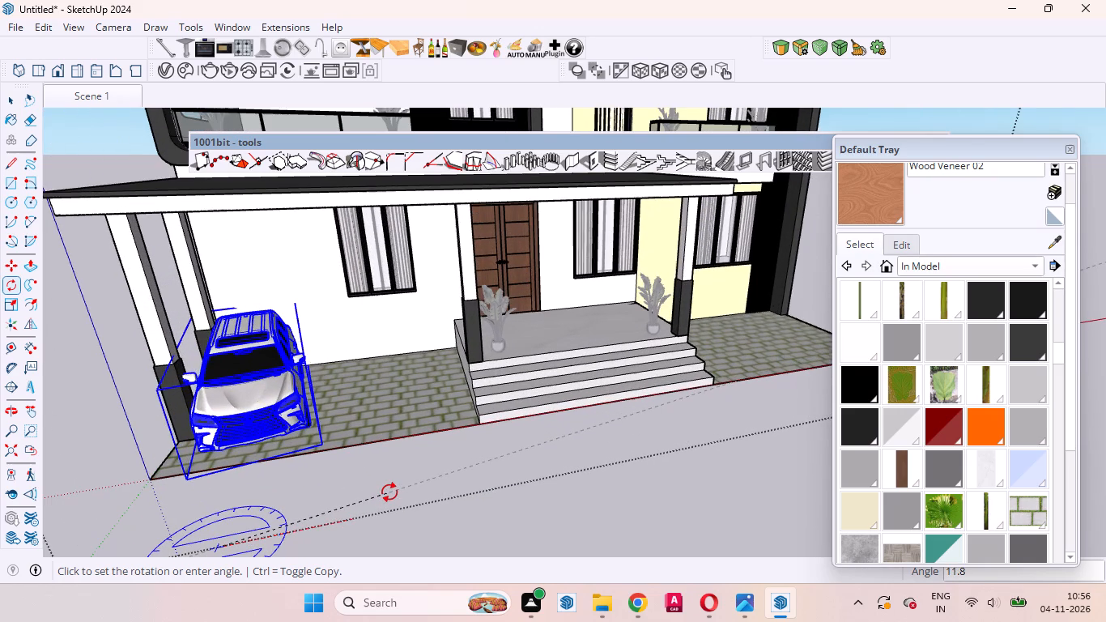
left_click(390, 496)
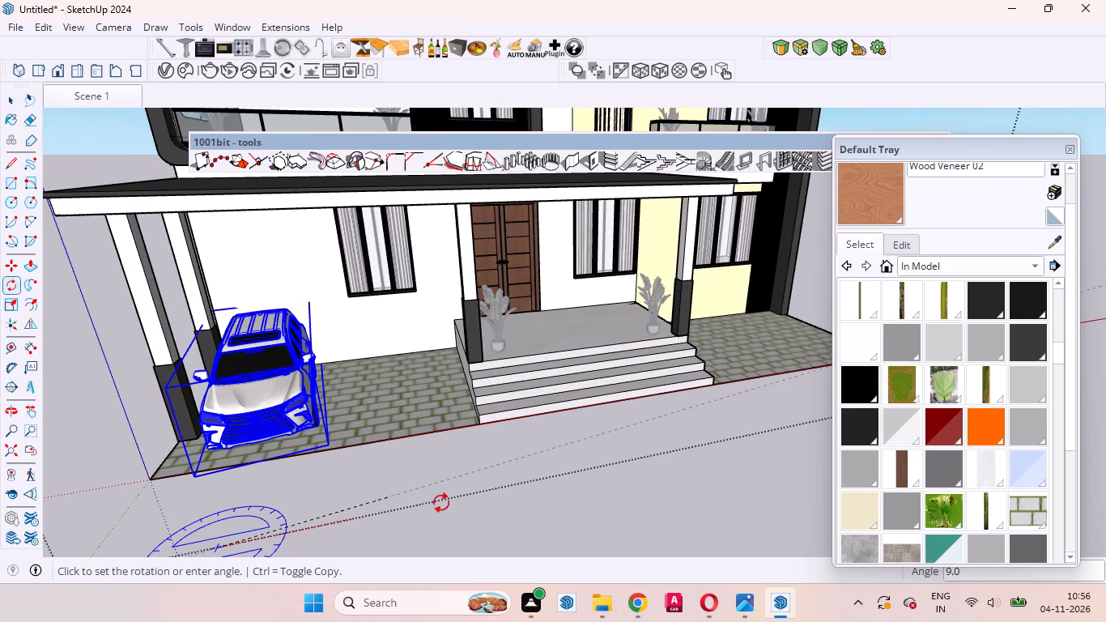
Move the rotated car about 2' 3 1/16" along the paving toward the entrance steps, clear of the porch columns.
key("b")
key("m")
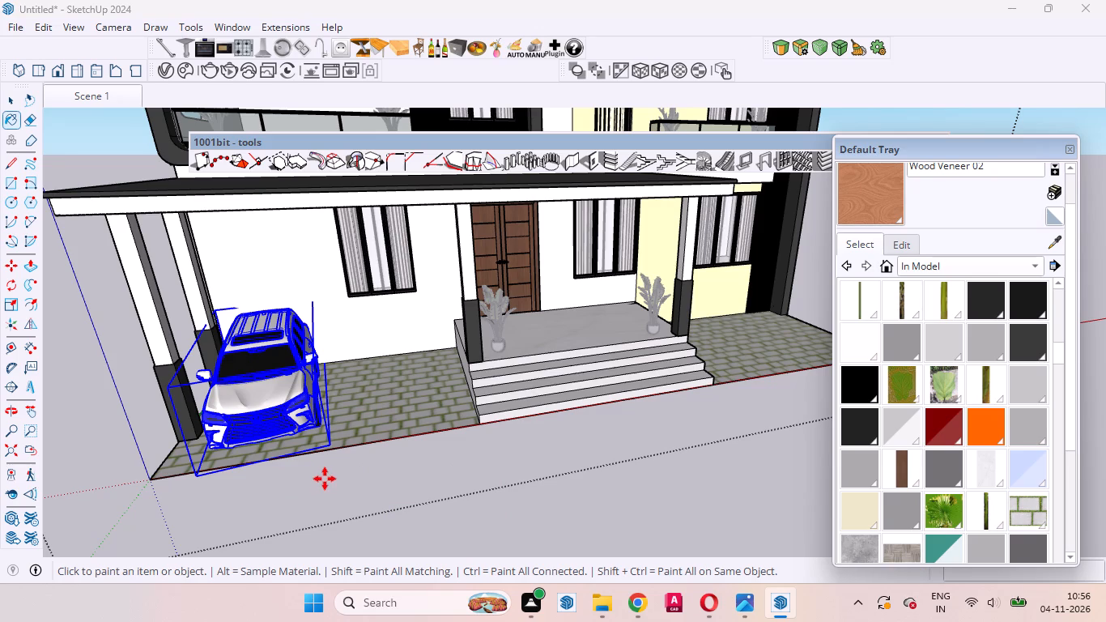
left_click(325, 466)
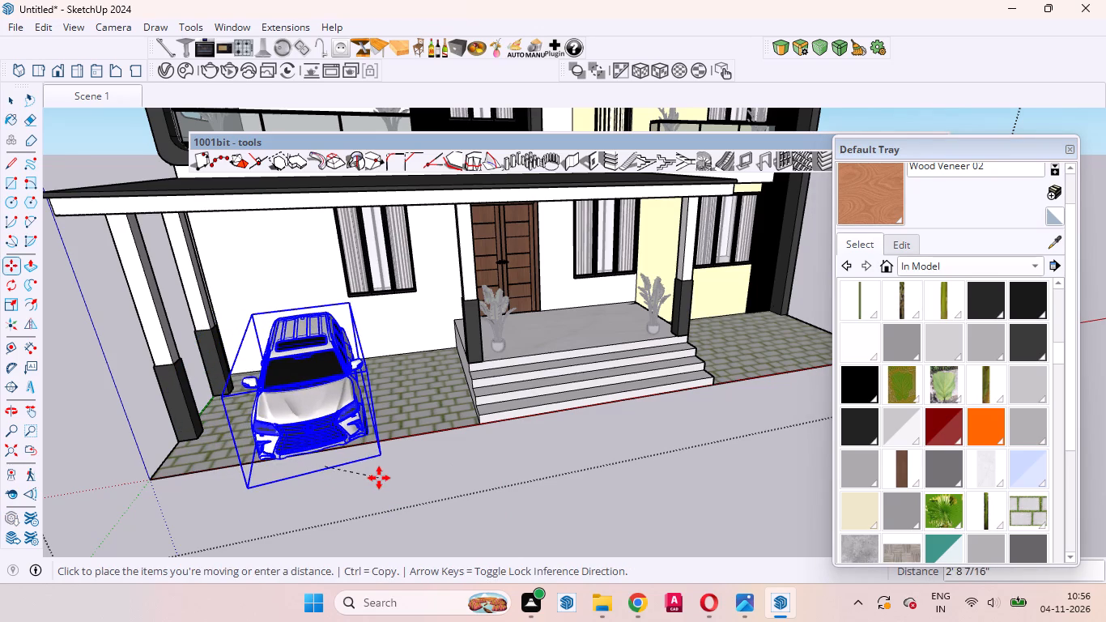
left_click(382, 464)
key("space")
type("b")
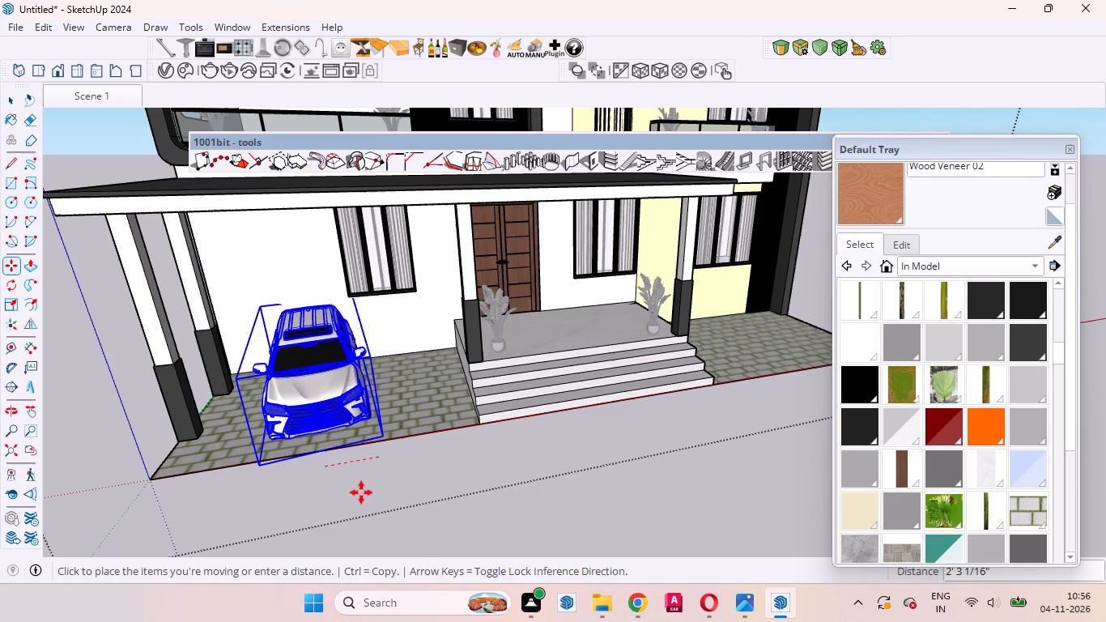
Deselect the car and check its new position on the paving from above, from low at the side and from Scene 1.
key("space")
left_click(344, 501)
scroll(196, 353, "down", 5)
scroll(349, 427, "up", 3)
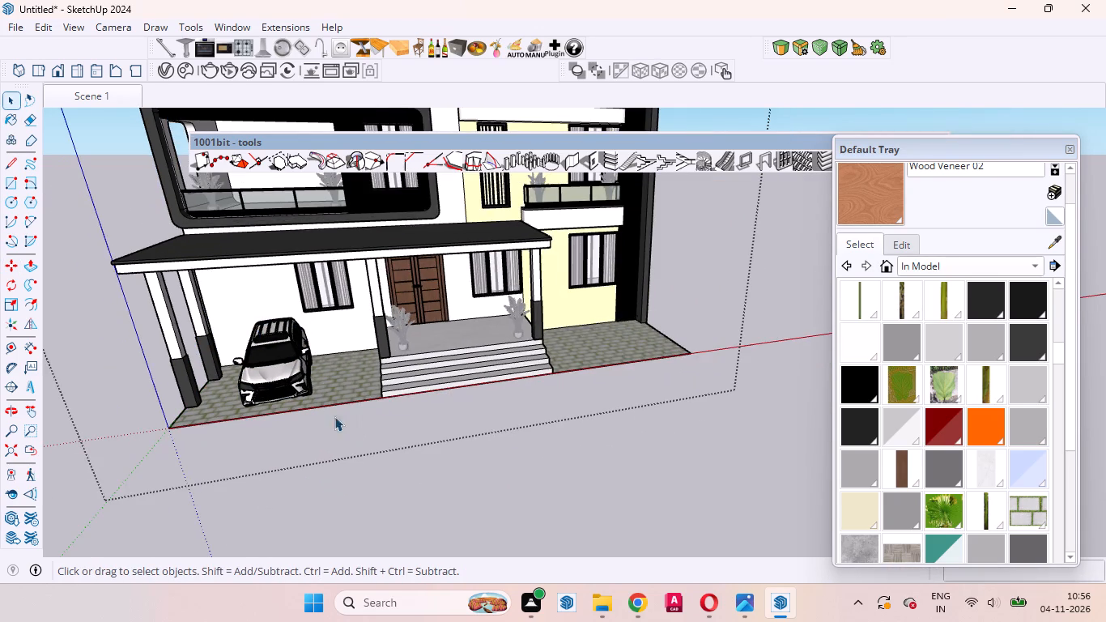
scroll(334, 416, "up", 13)
middle_click_drag(284, 424, 516, 346)
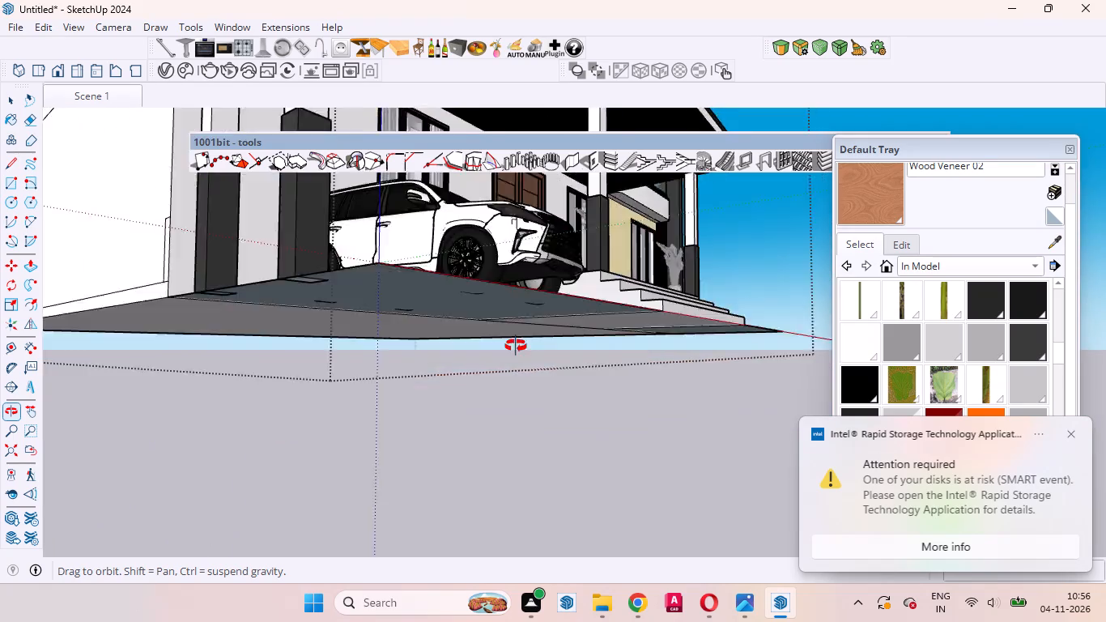
middle_click_drag(516, 346, 280, 500)
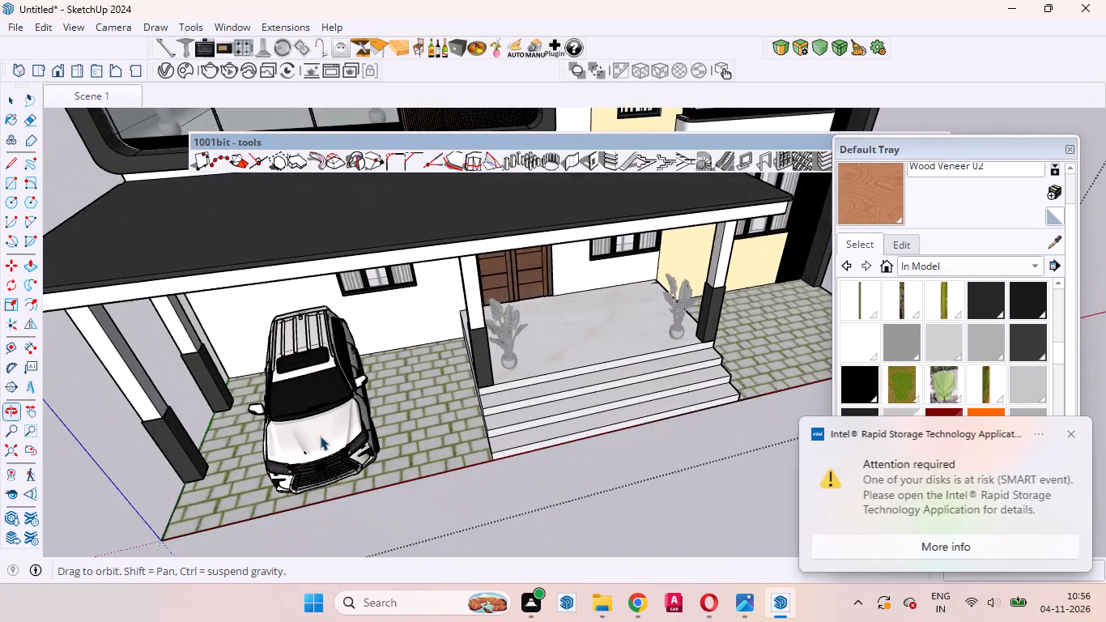
scroll(374, 413, "down", 5)
scroll(487, 375, "down", 5)
middle_click_drag(461, 423, 410, 357)
scroll(409, 336, "up", 1)
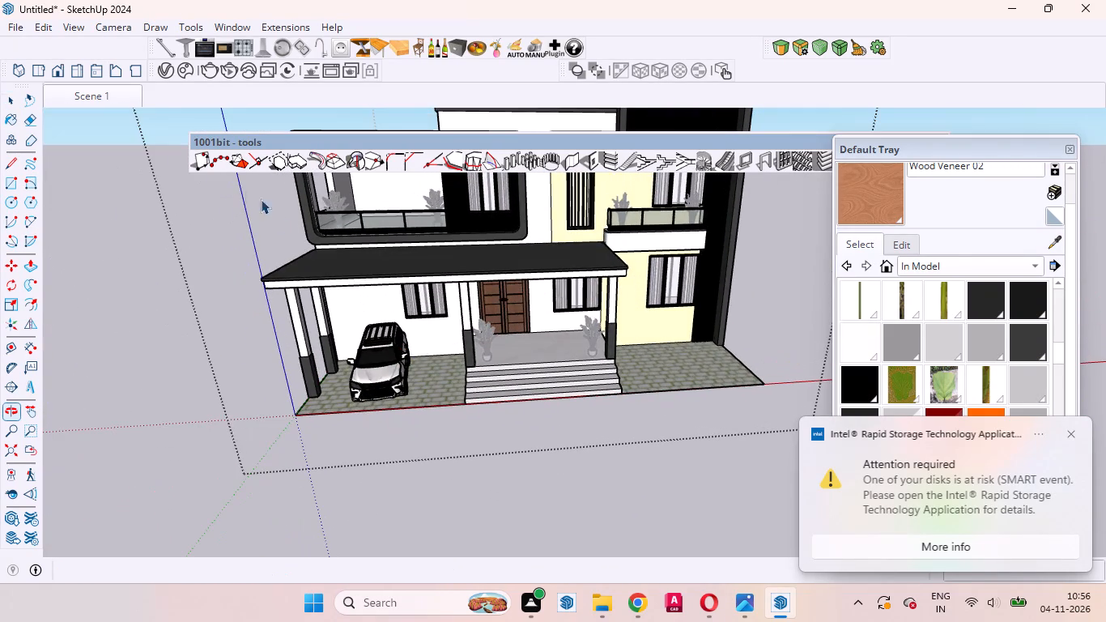
left_click(77, 90)
left_click(82, 103)
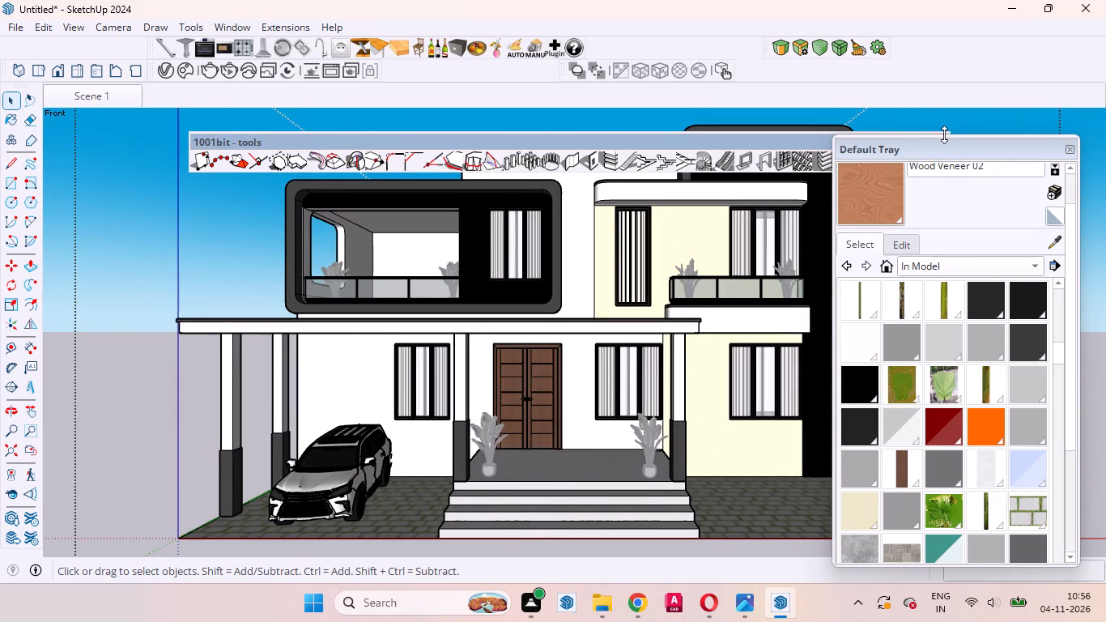
Clear the view of the facade by moving the Default Tray aside and closing the floating 1001bit tools.
left_click_drag(949, 147, 1015, 261)
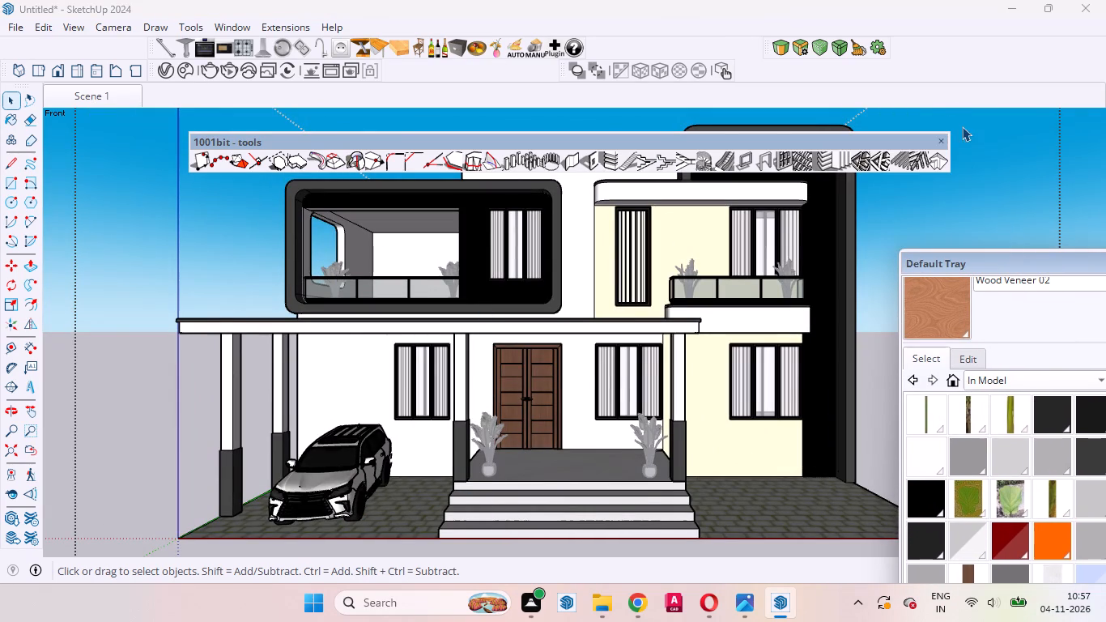
left_click(942, 143)
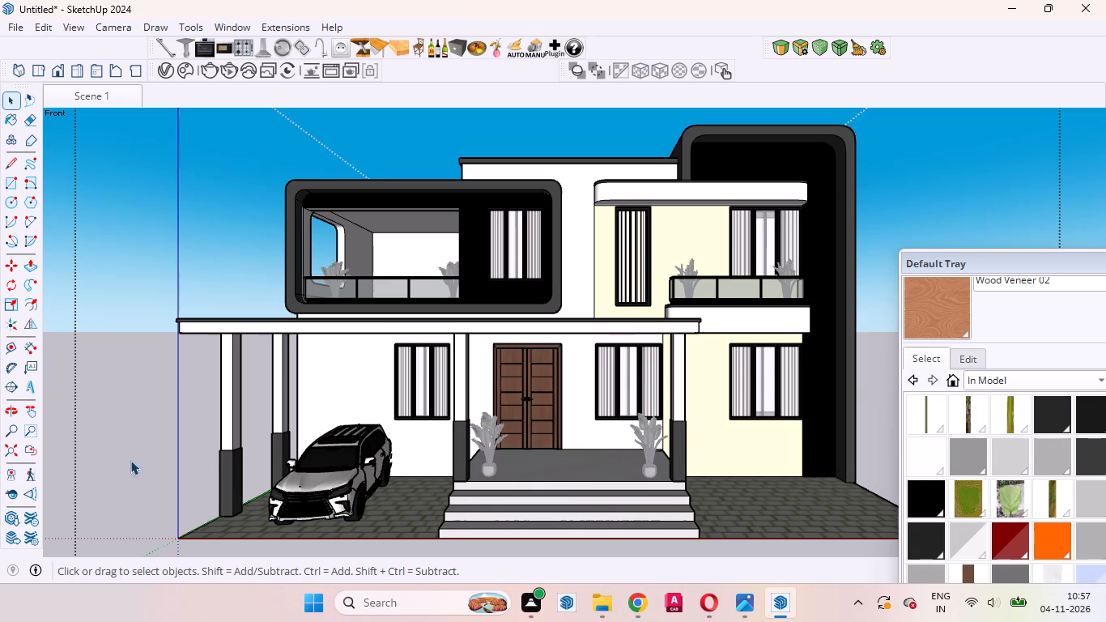
Frame the whole house in a closer, lower front view, add it as a new scene and compare it with Scene 1.
left_click(32, 412)
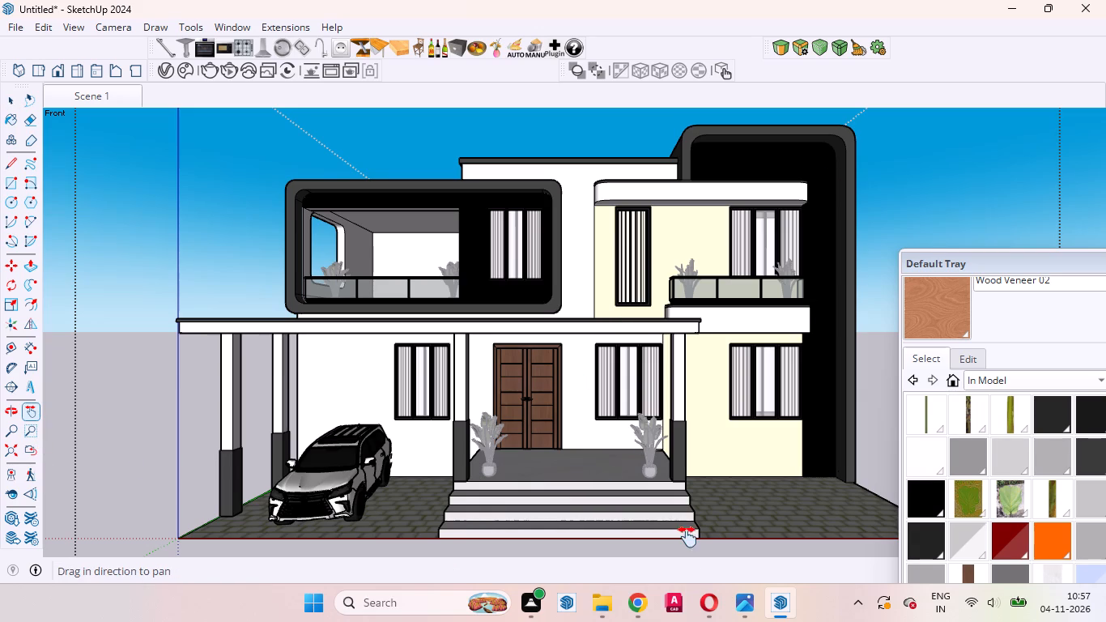
left_click_drag(611, 536, 610, 521)
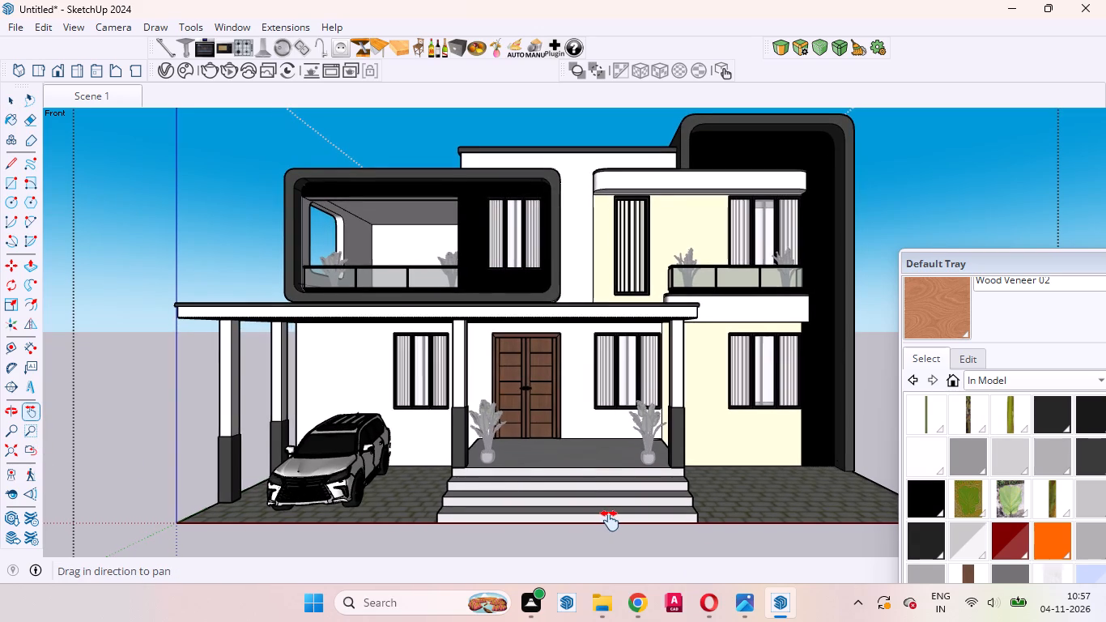
left_click_drag(610, 521, 609, 520)
scroll(606, 505, "up", 1)
middle_click_drag(606, 506, 604, 476)
left_click_drag(610, 412, 610, 440)
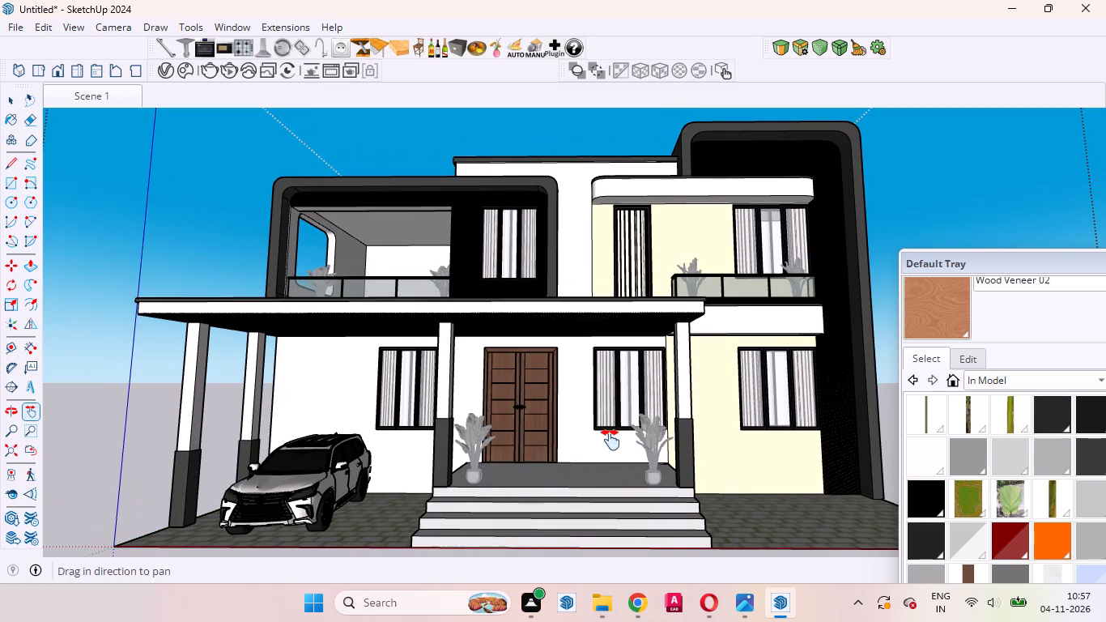
left_click_drag(610, 440, 612, 441)
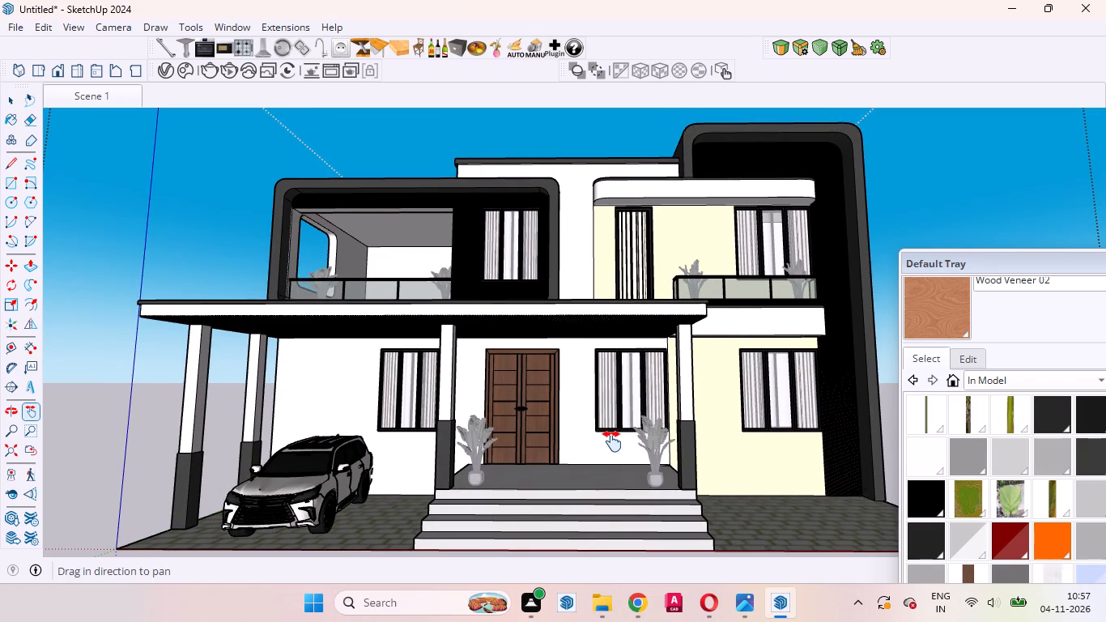
left_click_drag(612, 441, 612, 437)
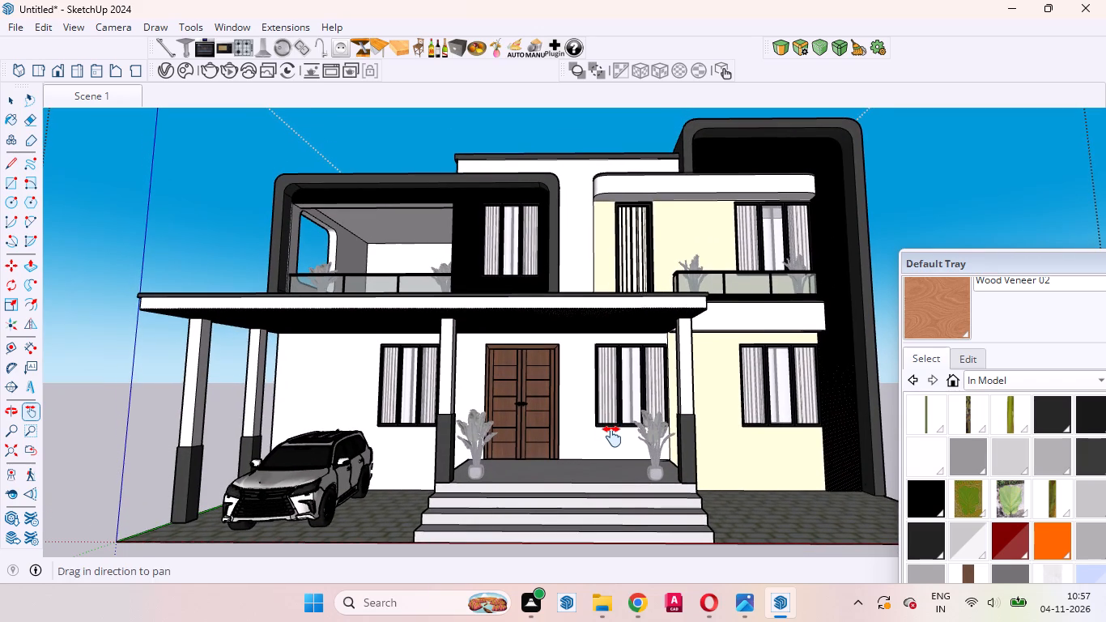
left_click_drag(612, 437, 614, 441)
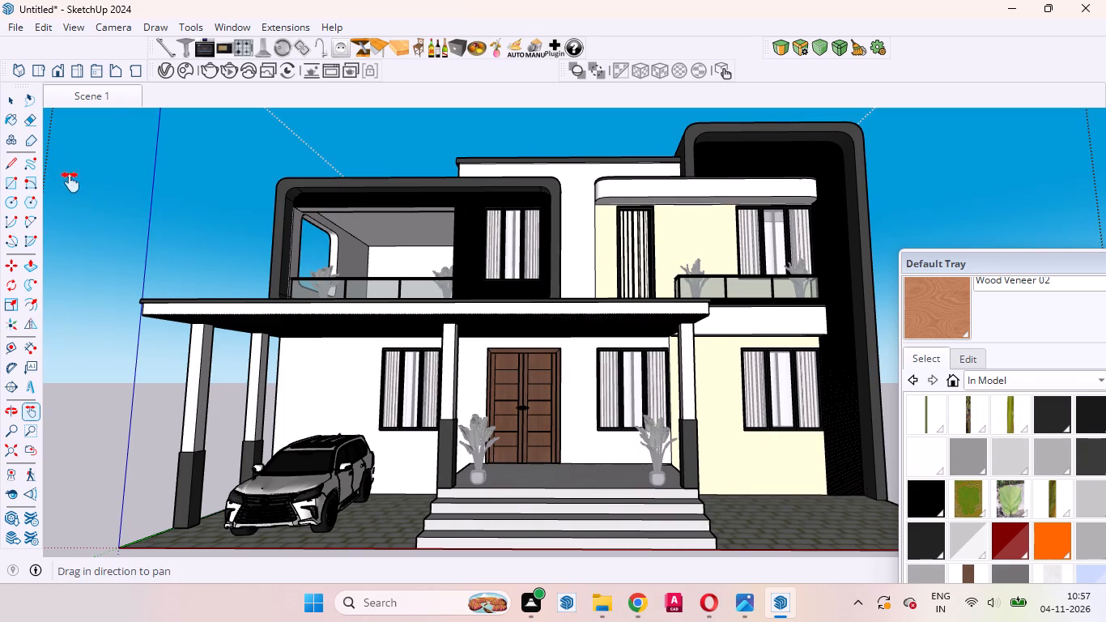
right_click(107, 97)
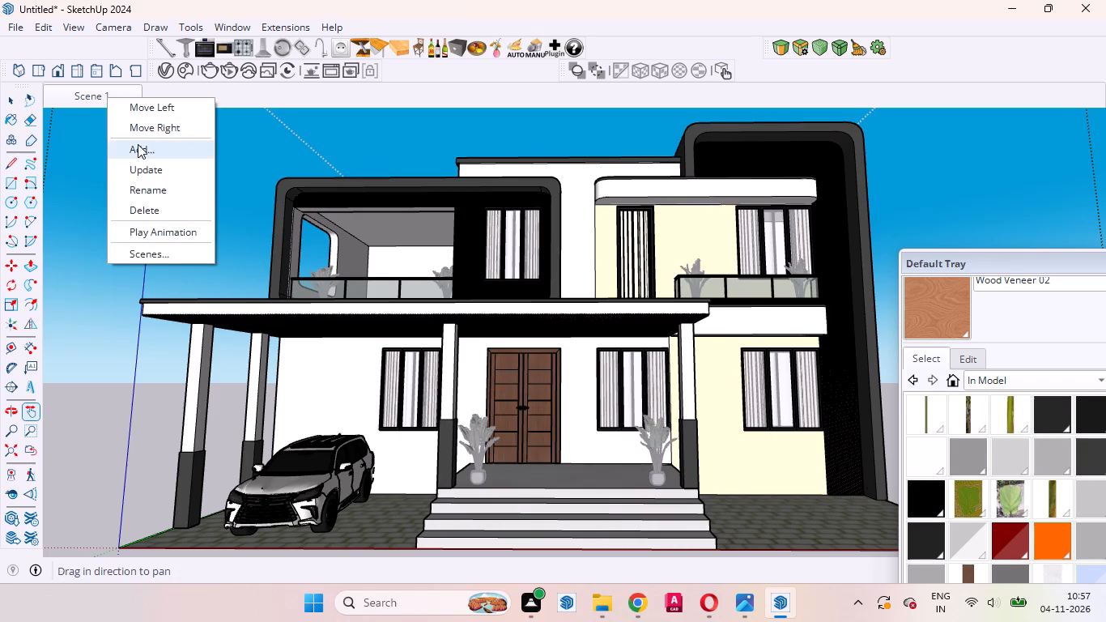
left_click(141, 151)
left_click(128, 96)
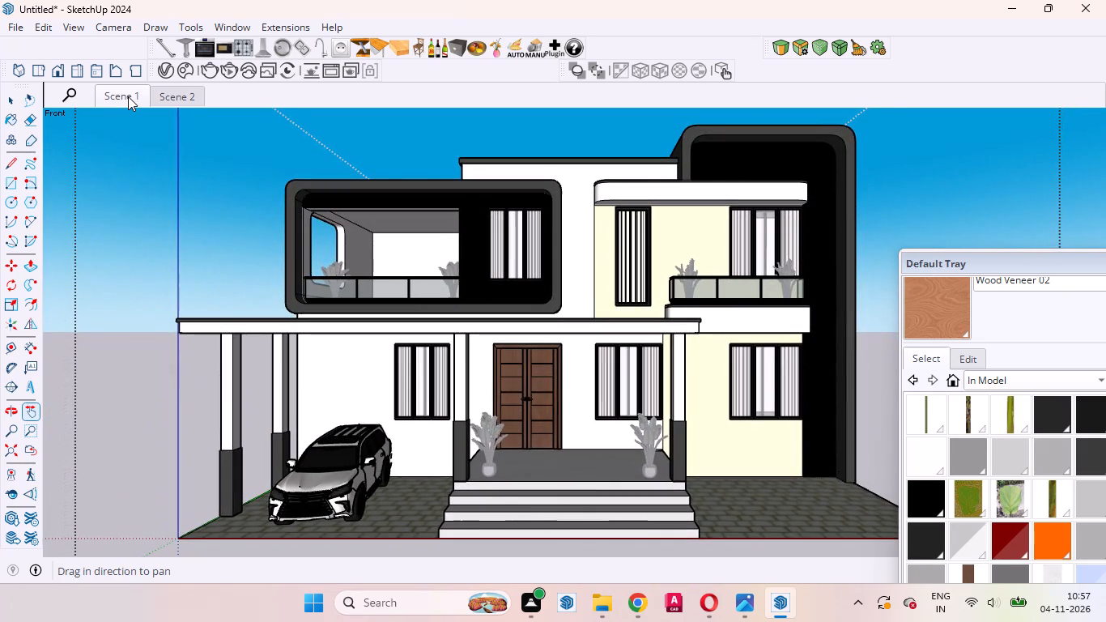
left_click(181, 96)
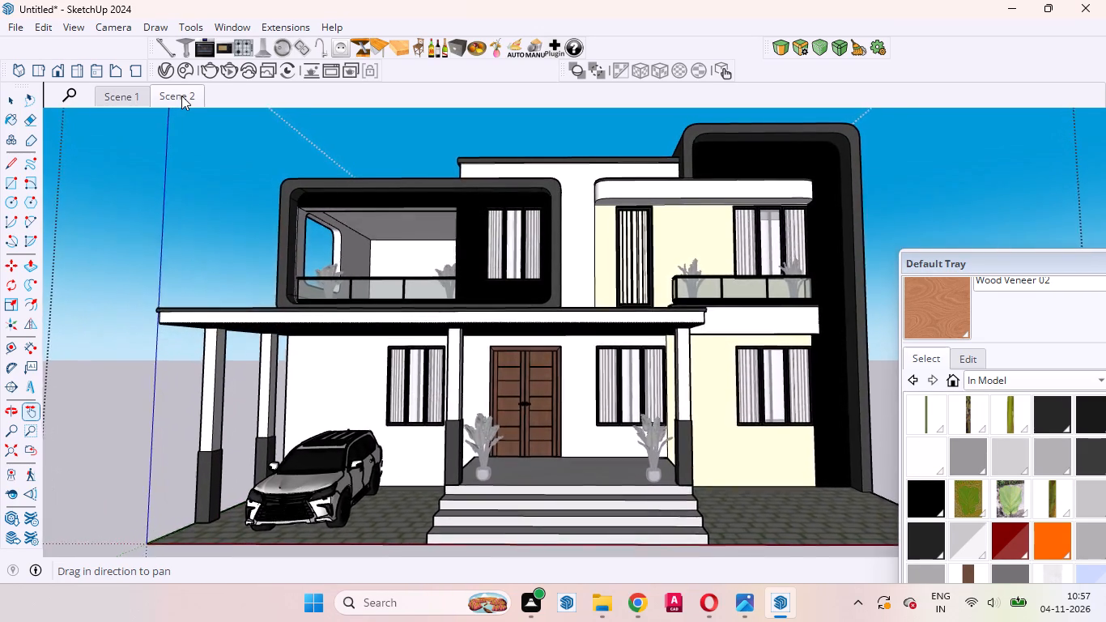
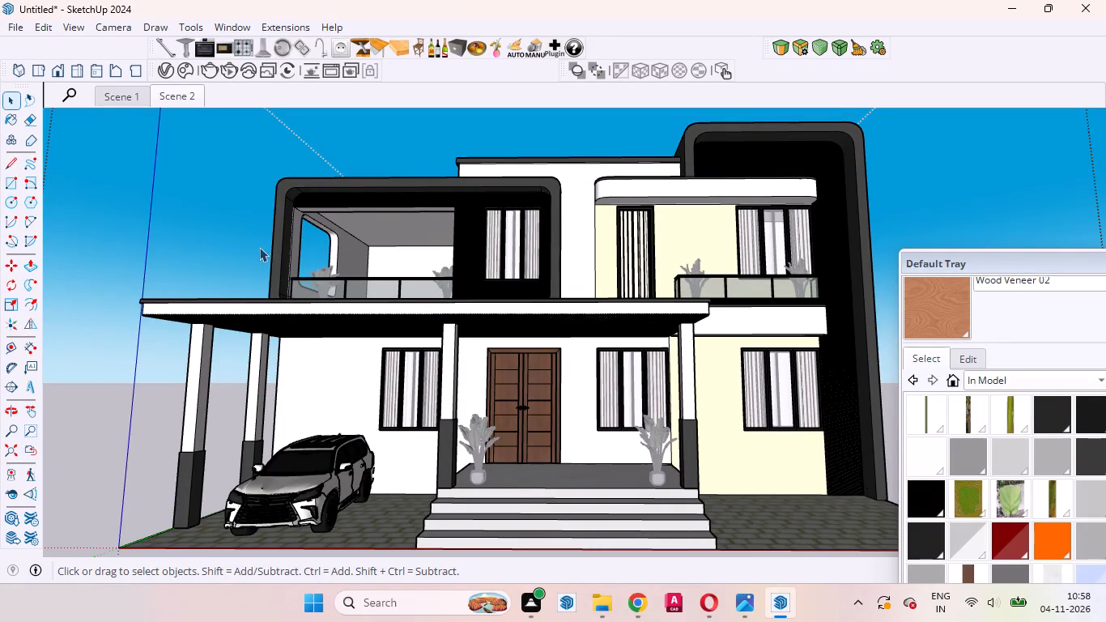
Leave the open group and compare the facade views of Scene 1 and Scene 2.
scroll(454, 233, "down", 1)
scroll(454, 233, "up", 1)
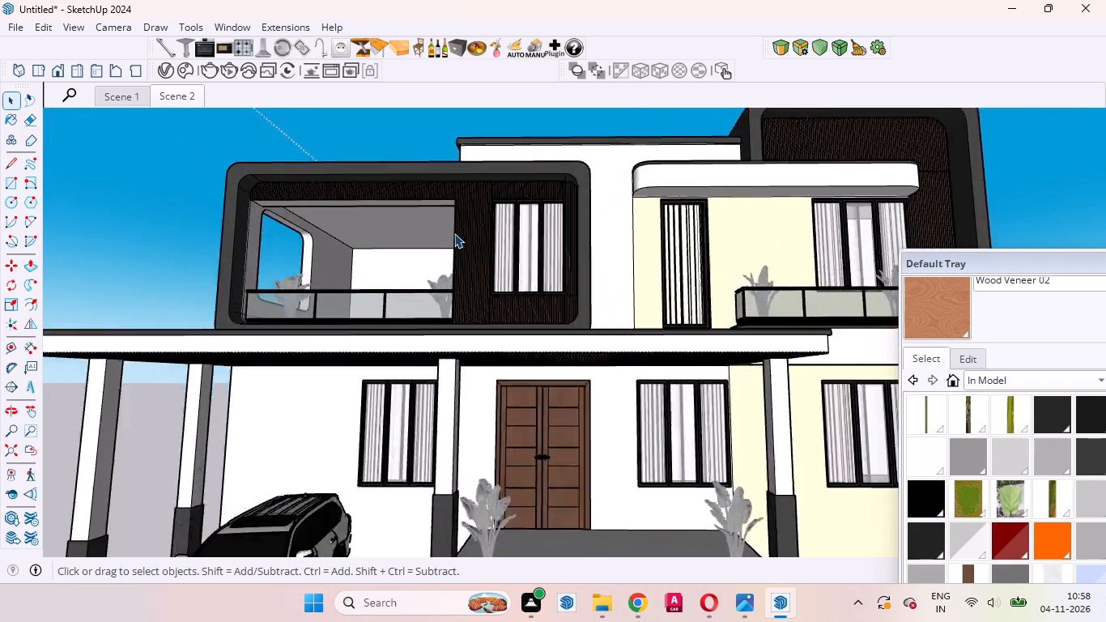
scroll(454, 233, "up", 2)
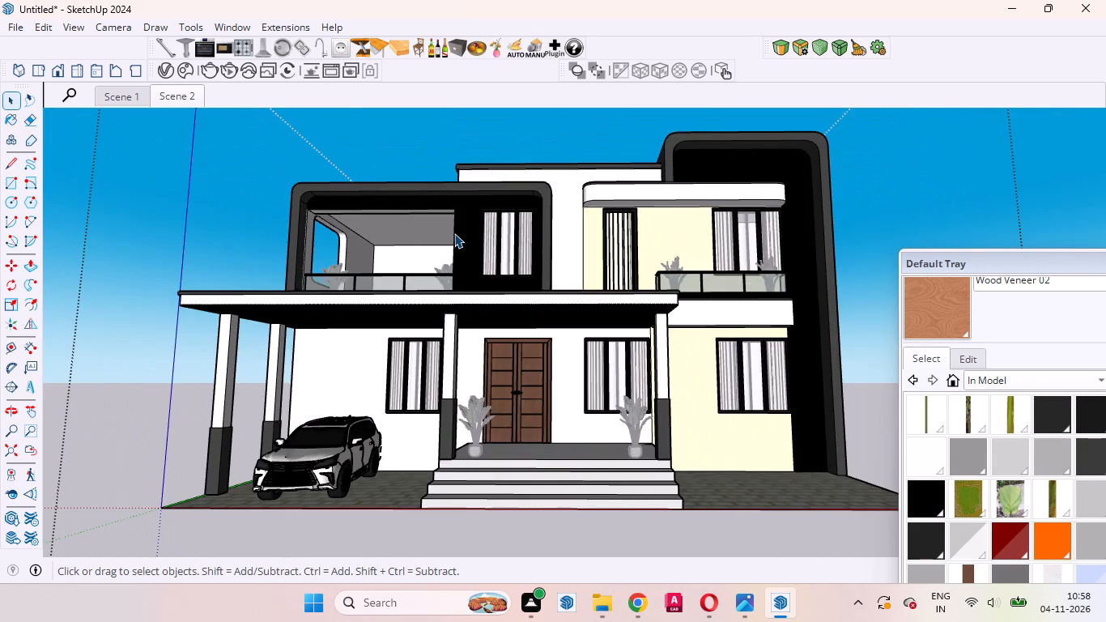
left_click(141, 96)
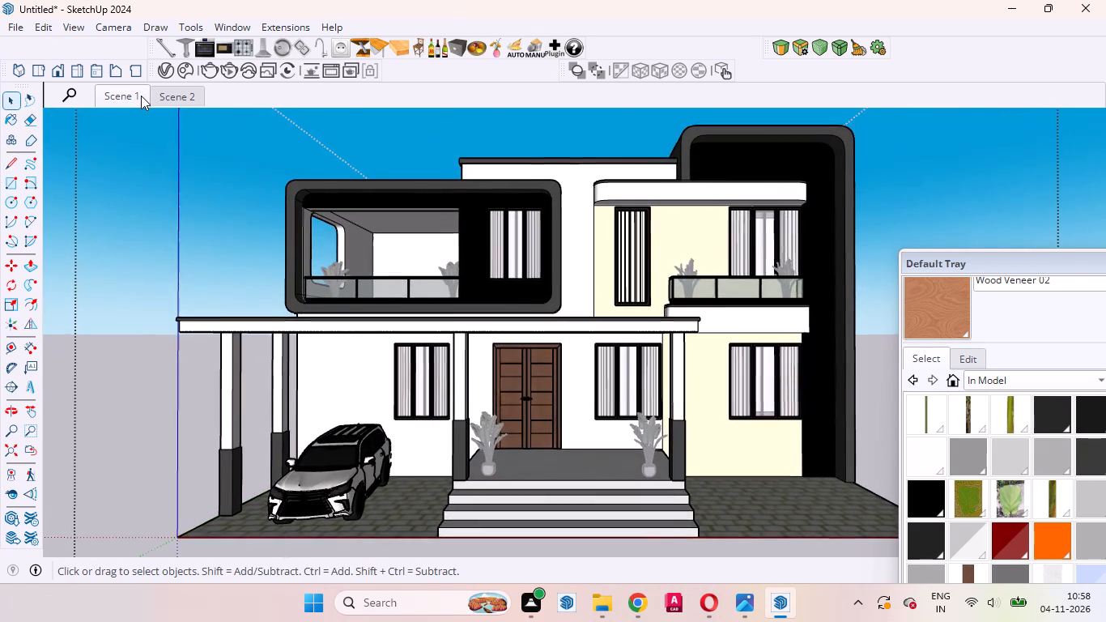
left_click(209, 232)
triple_click(209, 232)
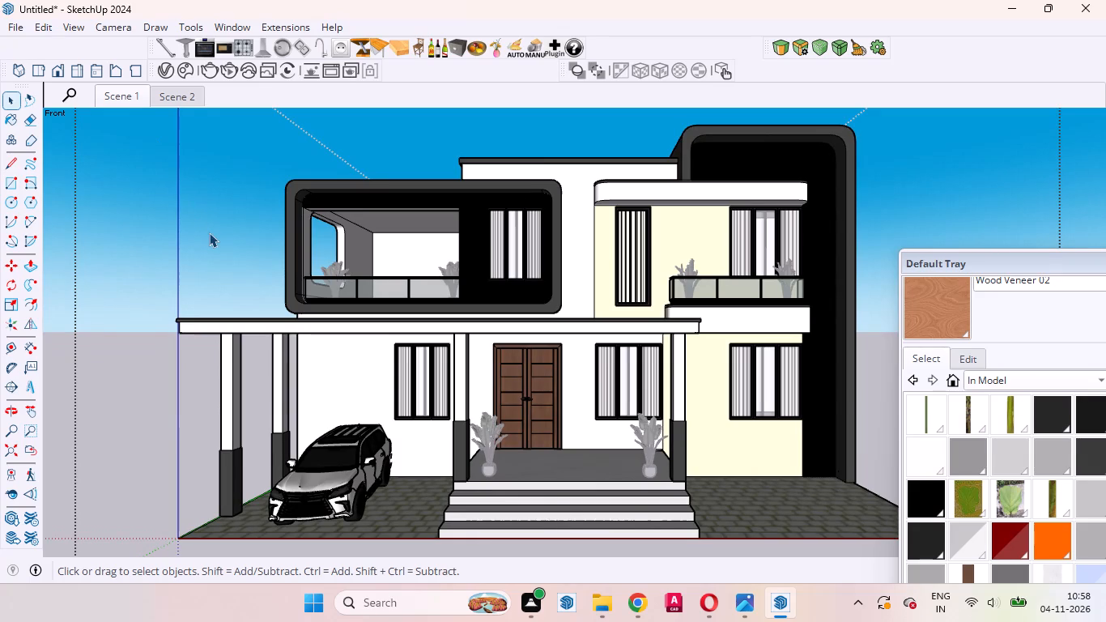
triple_click(209, 232)
left_click(209, 232)
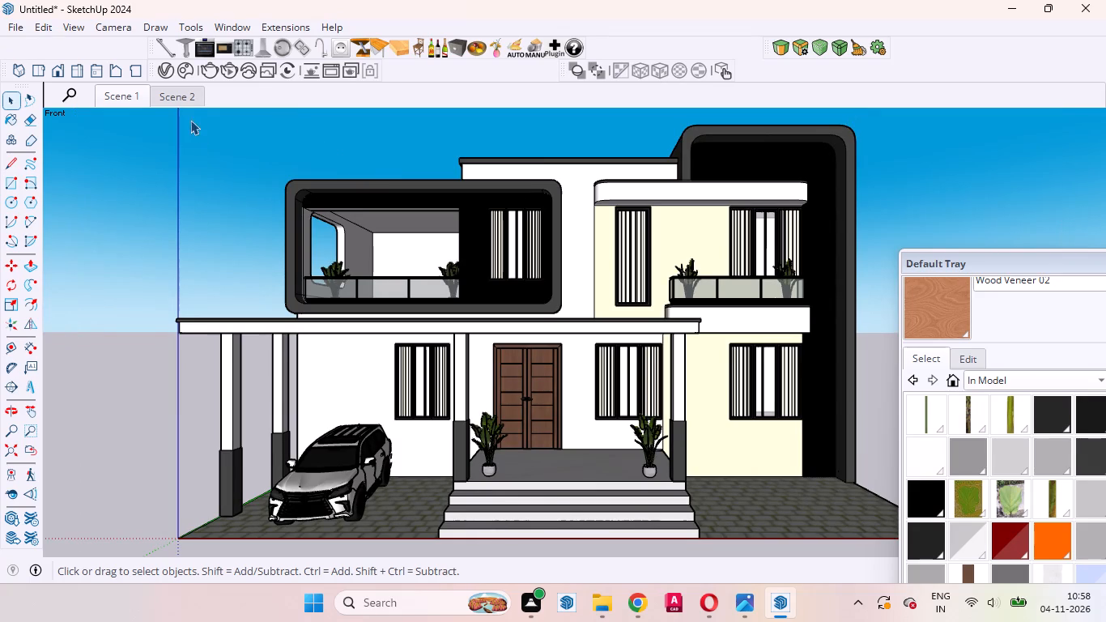
left_click(187, 96)
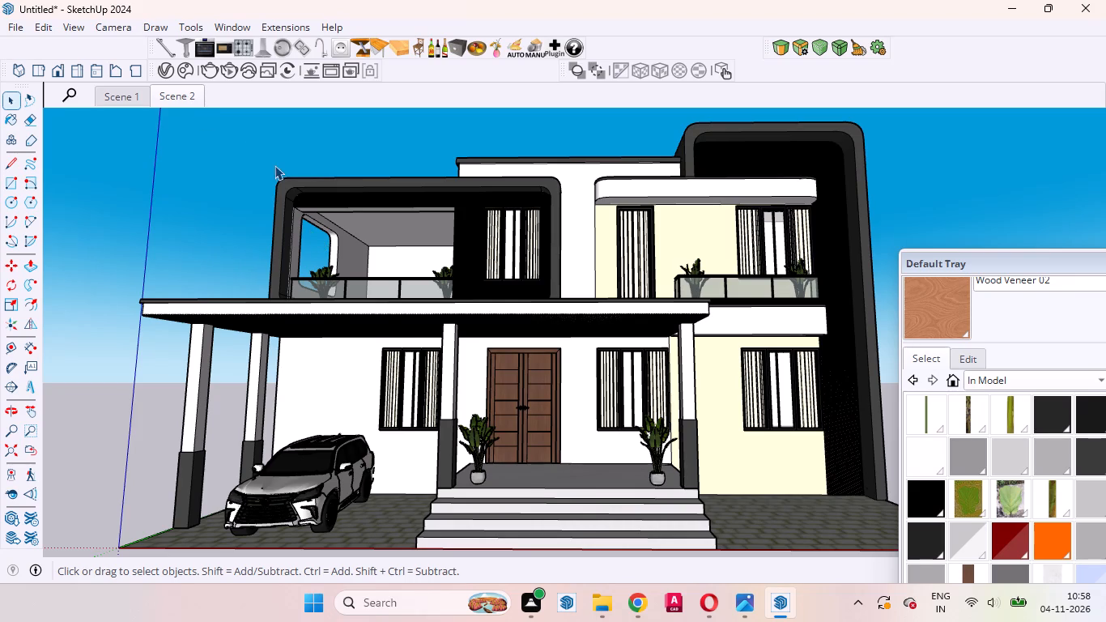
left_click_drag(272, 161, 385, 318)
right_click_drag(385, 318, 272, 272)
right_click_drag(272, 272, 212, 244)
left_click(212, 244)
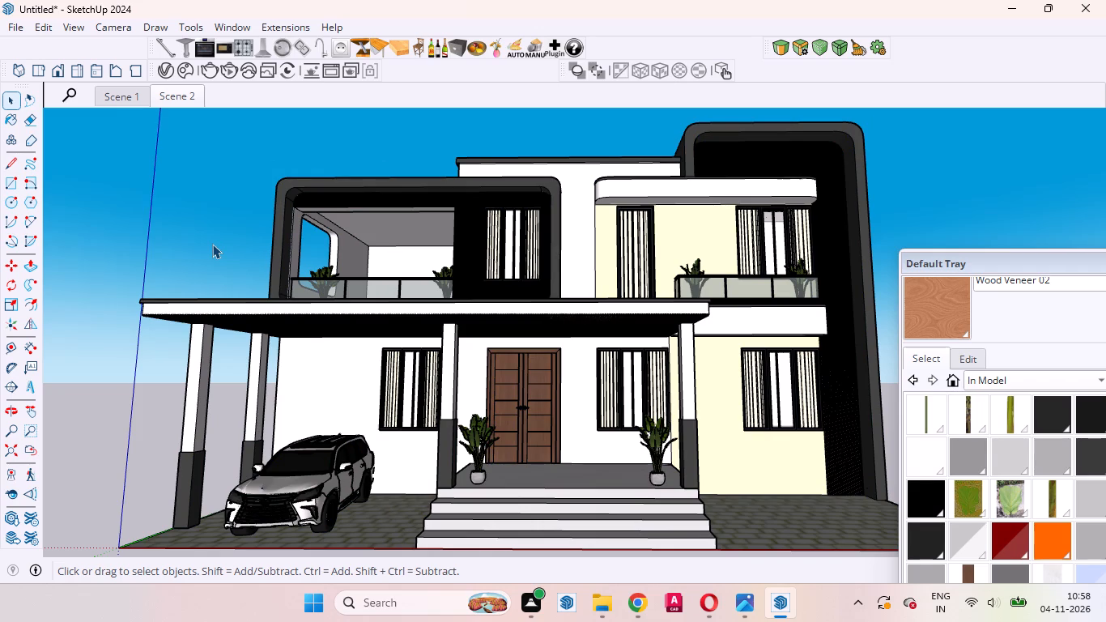
Examine the house from above and from both front corners, including the roof, the tall frame and the cream-walled upper bay.
scroll(75, 266, "up", 1)
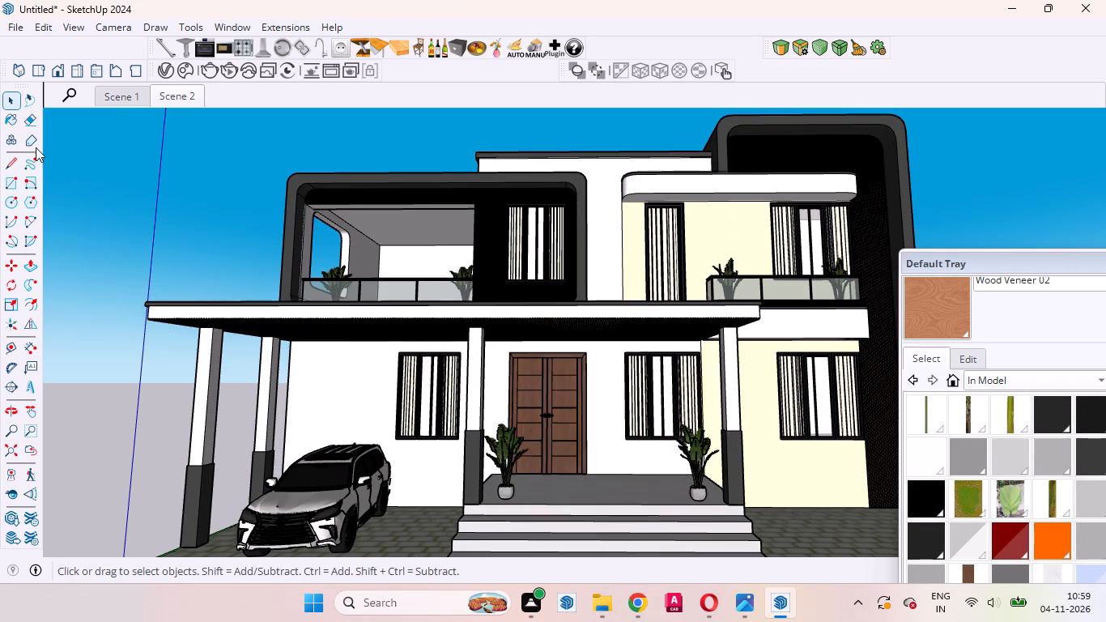
scroll(200, 262, "down", 5)
middle_click_drag(293, 303, 364, 473)
scroll(364, 473, "up", 1)
scroll(273, 345, "down", 2)
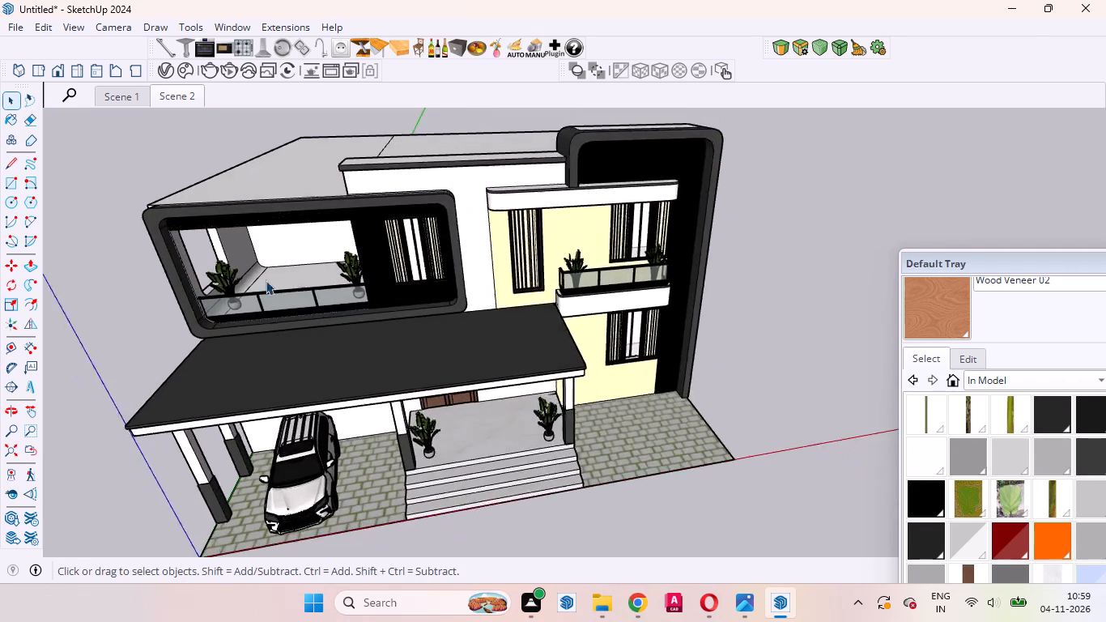
scroll(266, 280, "down", 7)
middle_click_drag(477, 381, 416, 357)
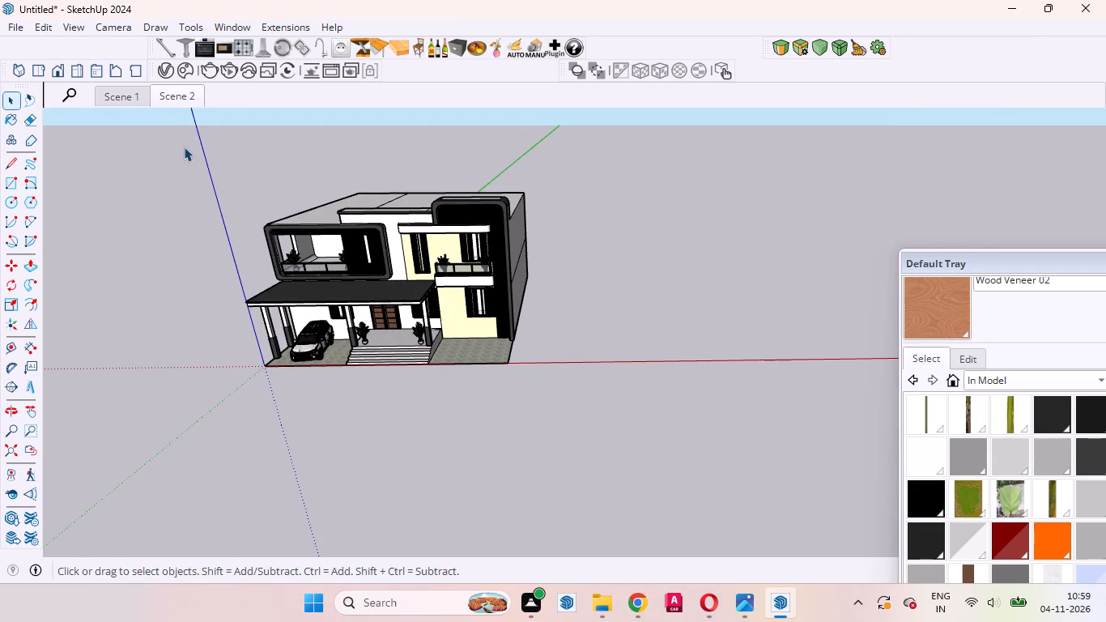
scroll(221, 189, "up", 5)
middle_click_drag(243, 242, 505, 164)
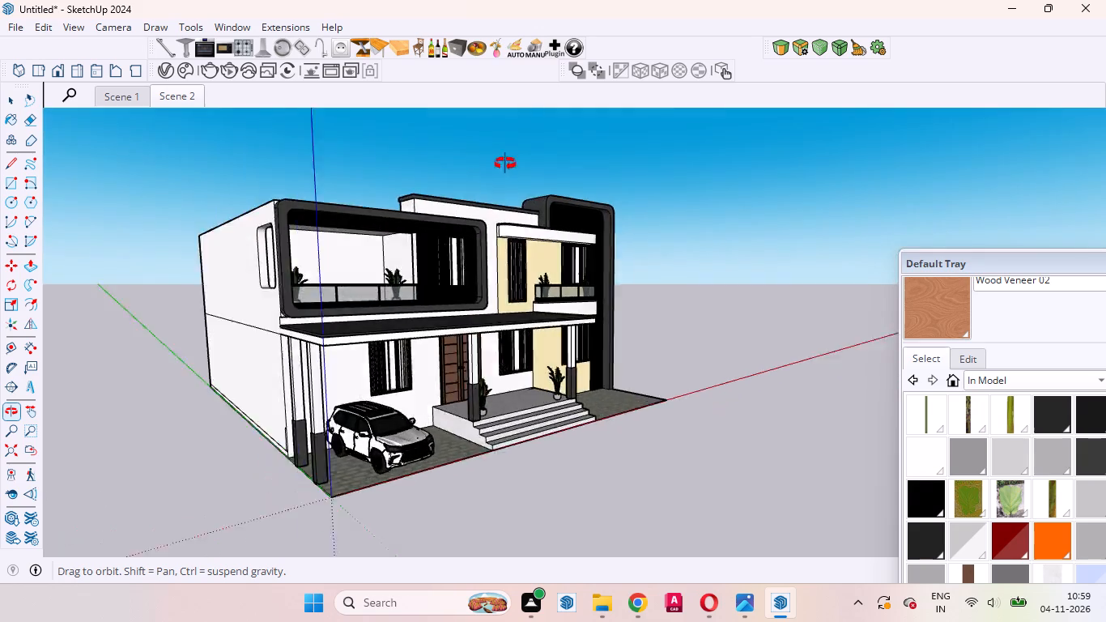
middle_click_drag(505, 164, 405, 305)
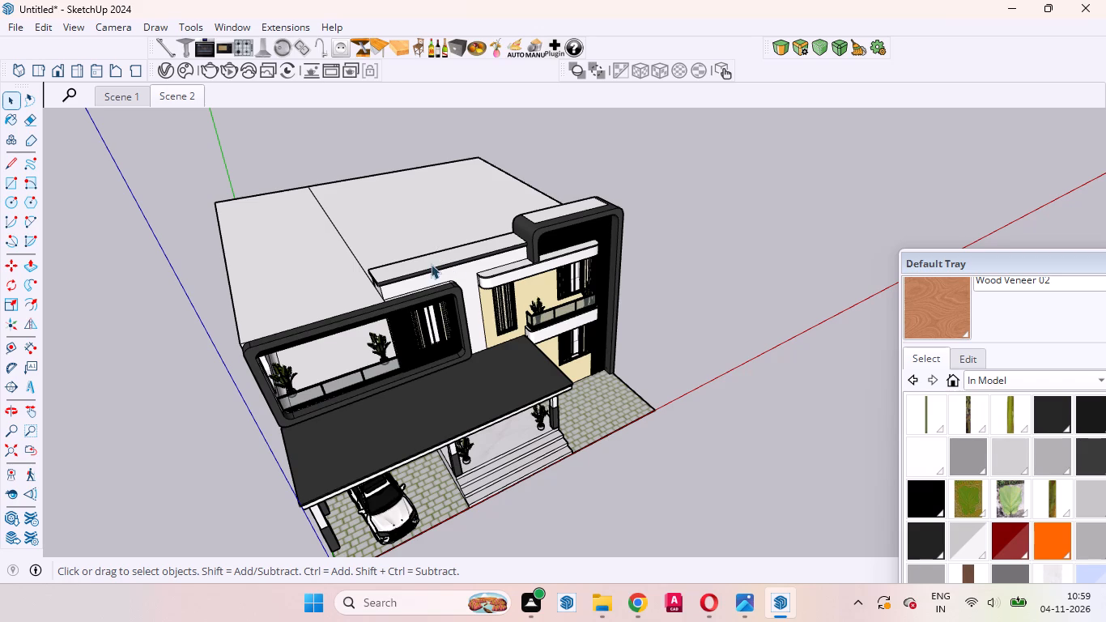
scroll(415, 303, "down", 4)
middle_click_drag(402, 241, 215, 276)
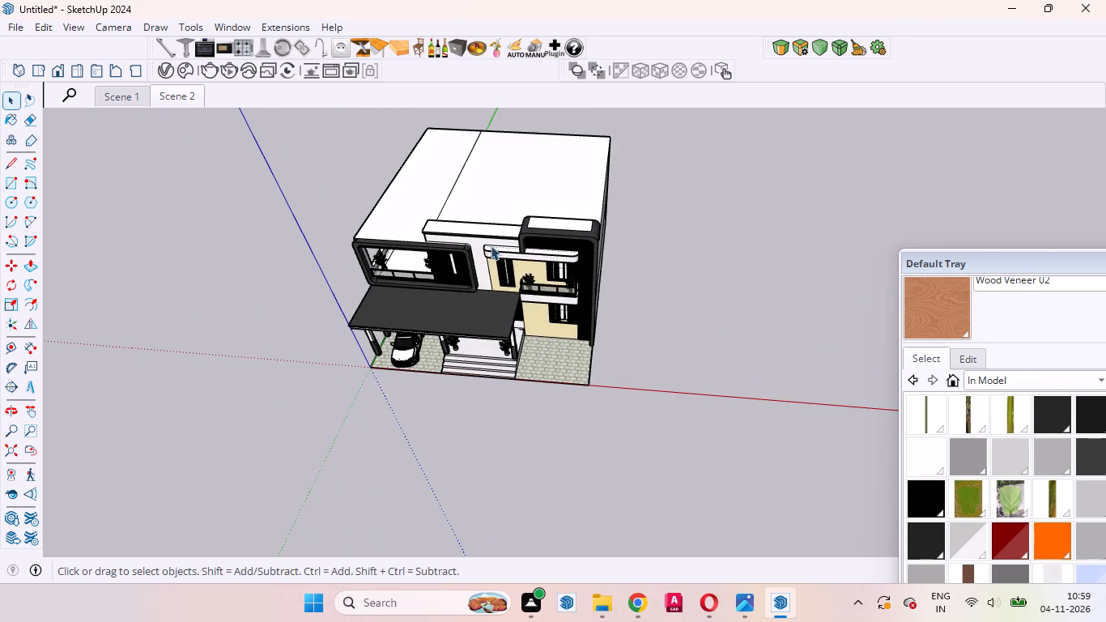
scroll(510, 275, "down", 4)
scroll(537, 236, "up", 6)
middle_click_drag(537, 293, 409, 137)
scroll(565, 215, "up", 4)
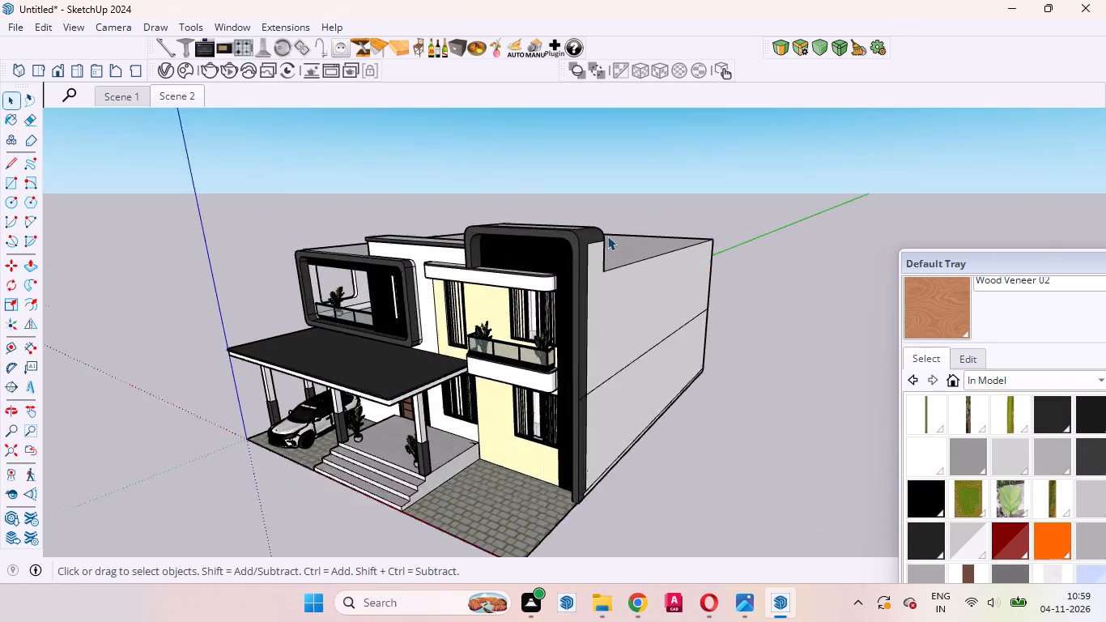
middle_click_drag(550, 275, 962, 403)
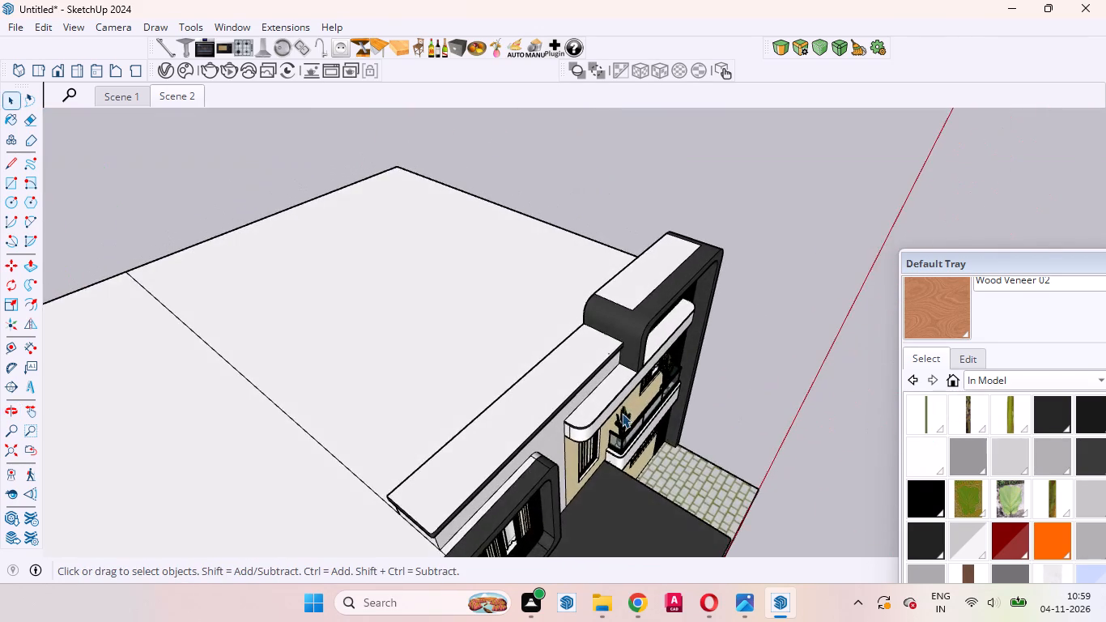
scroll(618, 413, "up", 5)
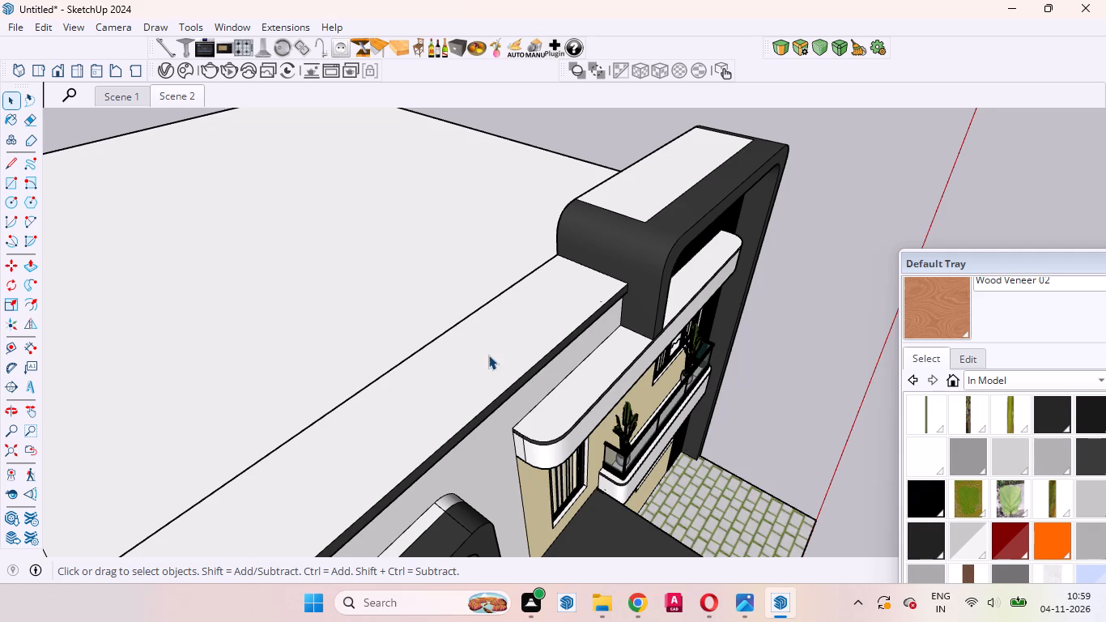
scroll(488, 355, "down", 3)
middle_click_drag(461, 373, 269, 253)
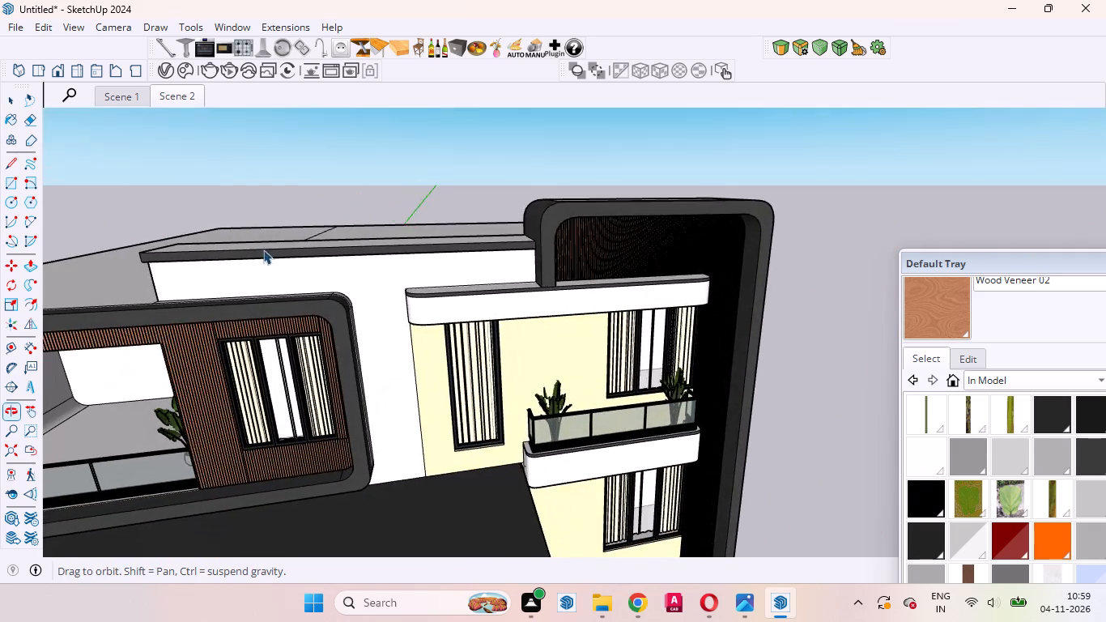
scroll(584, 342, "down", 4)
middle_click_drag(583, 402, 544, 357)
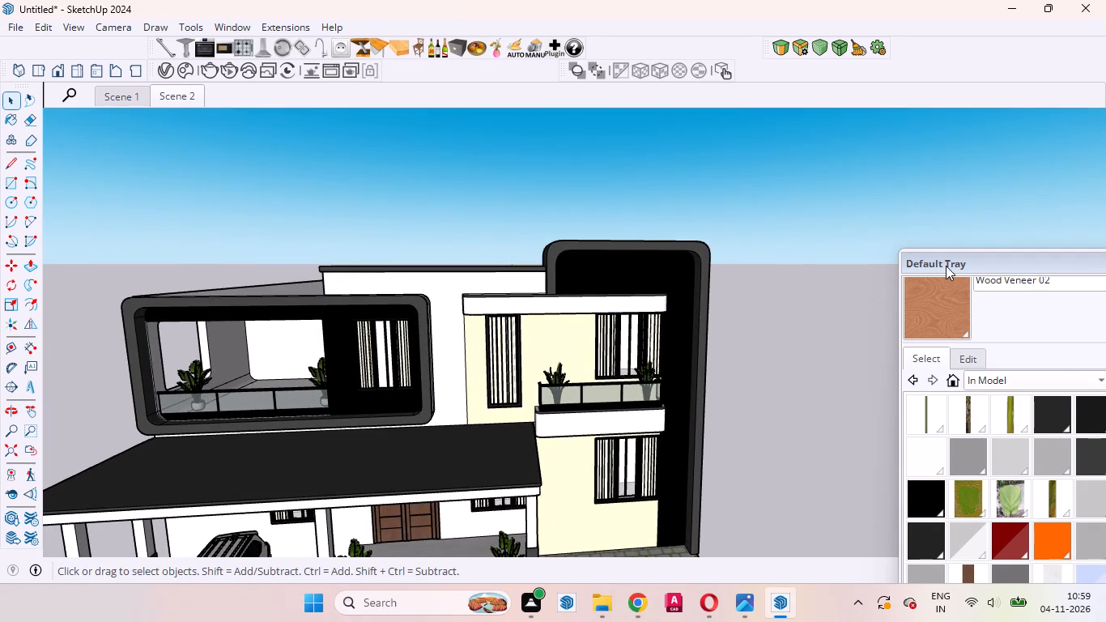
Bring the Default Tray fully into view and sample 0899 AP 7833 SUNKISSED from the cream ground-floor wall.
left_click_drag(945, 263, 797, 160)
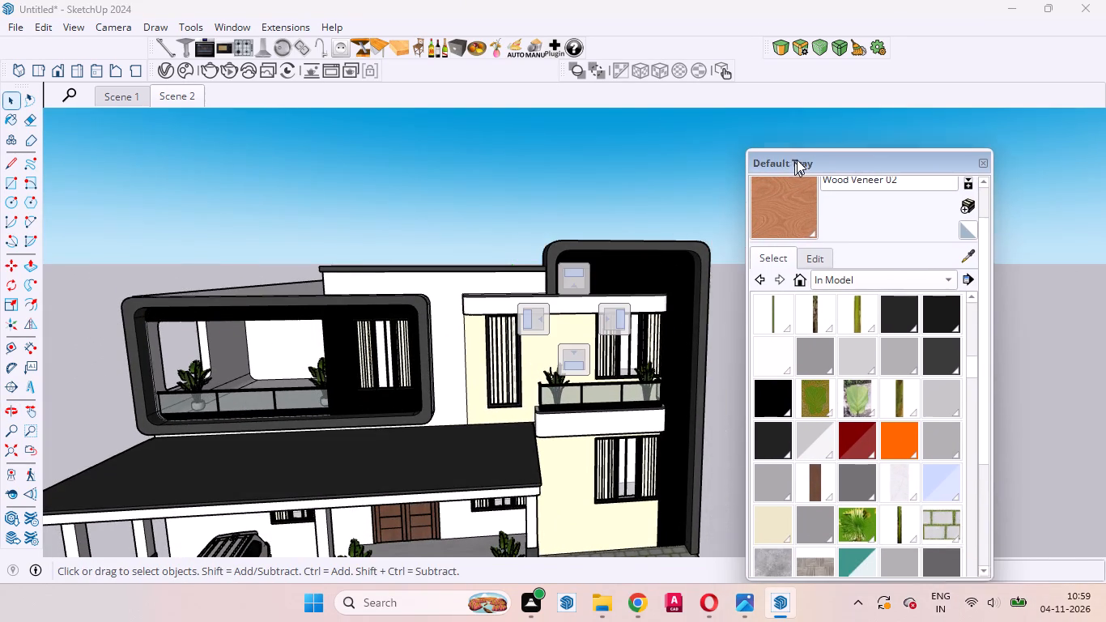
left_click_drag(797, 160, 823, 149)
scroll(576, 223, "down", 8)
scroll(650, 219, "up", 4)
middle_click_drag(660, 287, 638, 292)
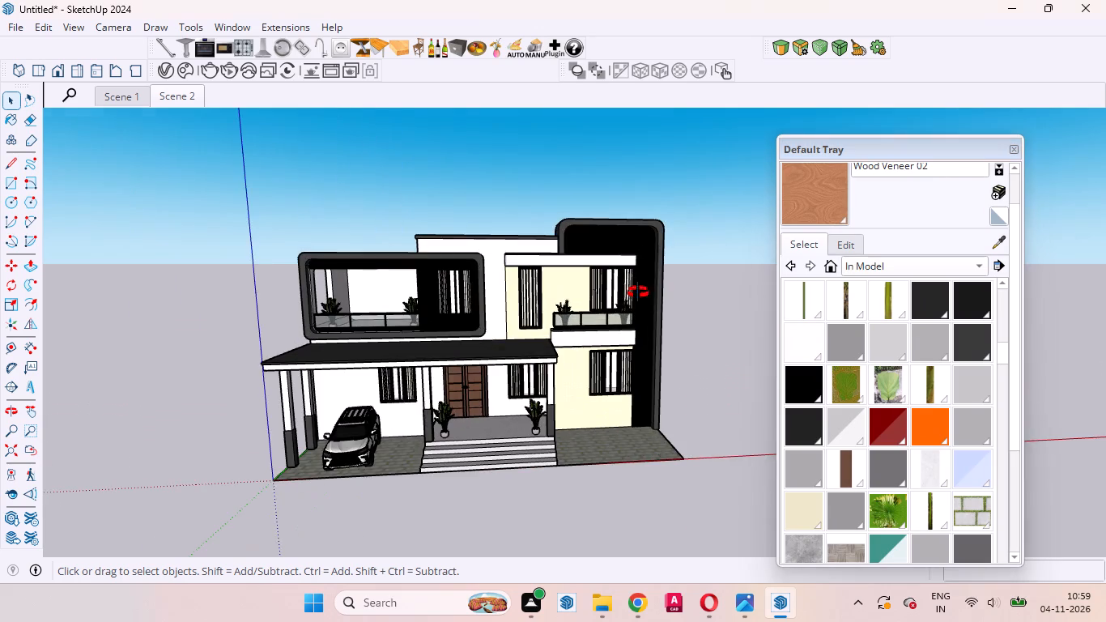
middle_click_drag(638, 292, 695, 340)
scroll(696, 340, "up", 4)
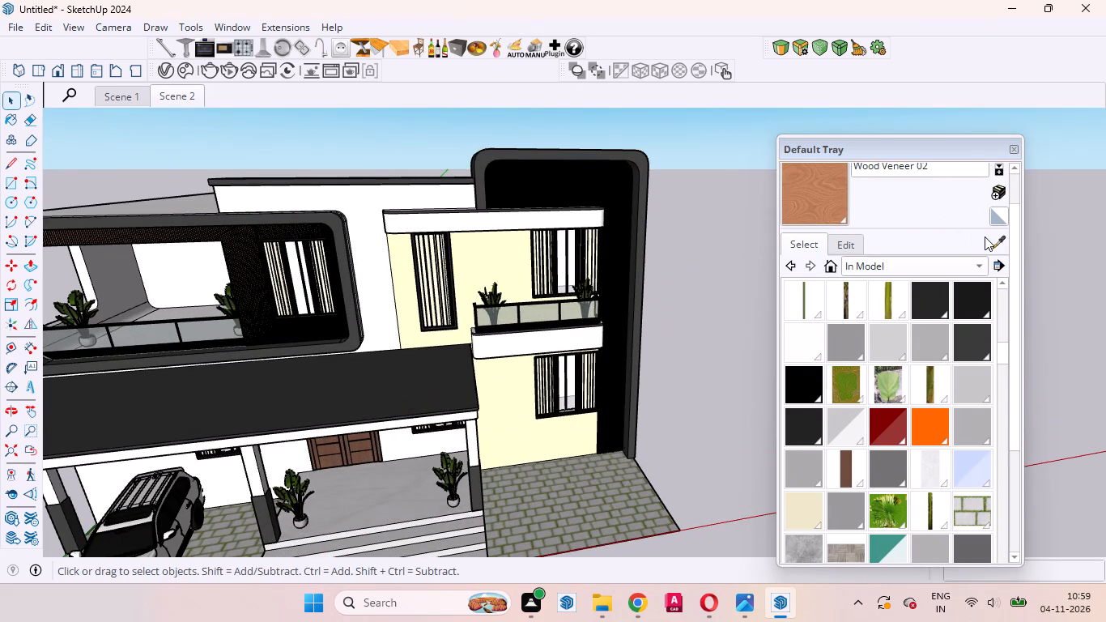
left_click(995, 245)
left_click(515, 421)
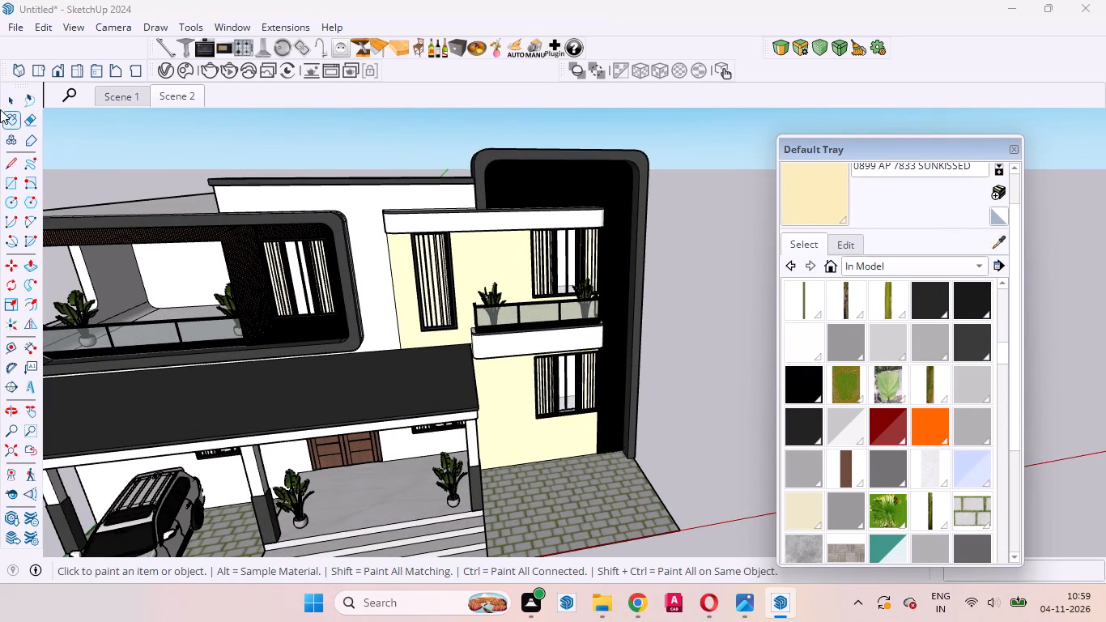
left_click(13, 97)
Open the canopy group above the cream bay's upper windows and paint its white front band and end face 0899 AP 7833 SUNKISSED.
scroll(470, 240, "up", 5)
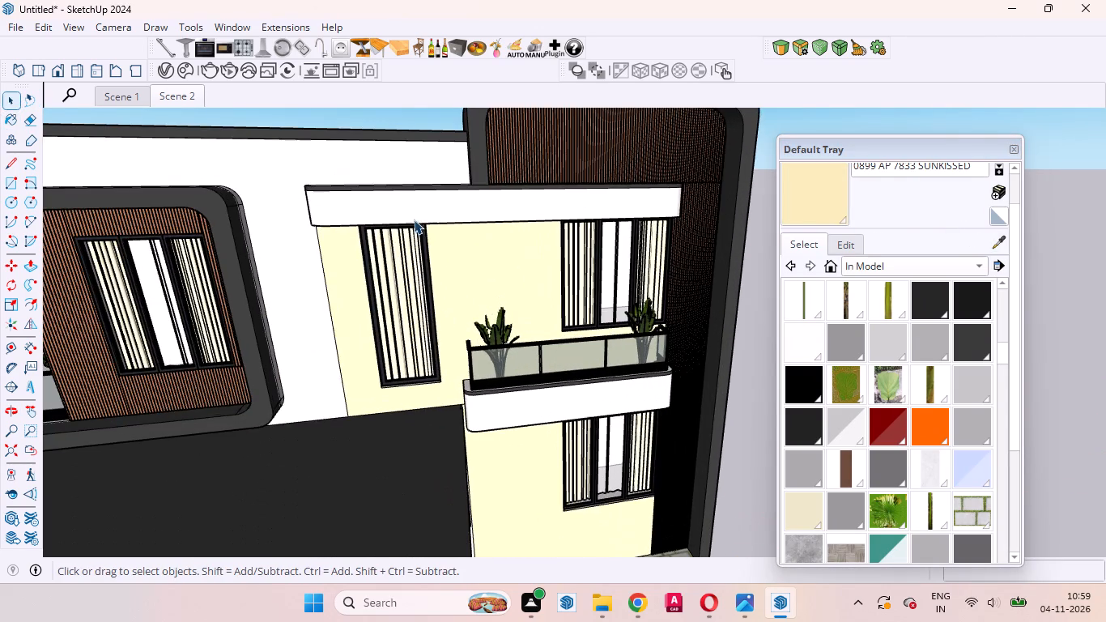
left_click(410, 211)
double_click(406, 209)
left_click(401, 207)
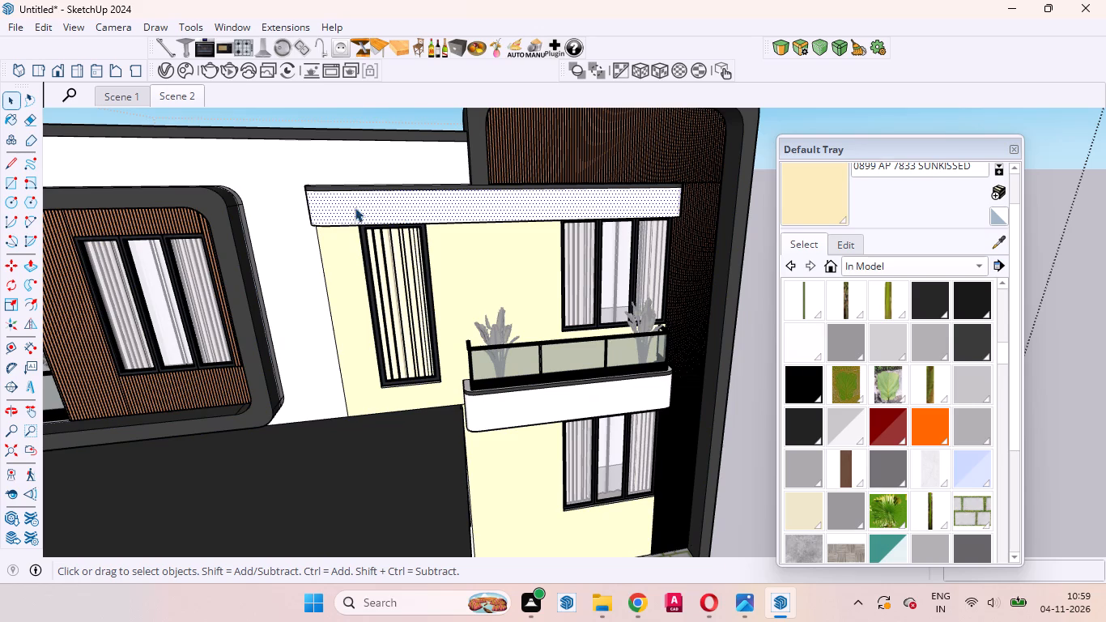
middle_click_drag(361, 218, 565, 222)
left_click(815, 197)
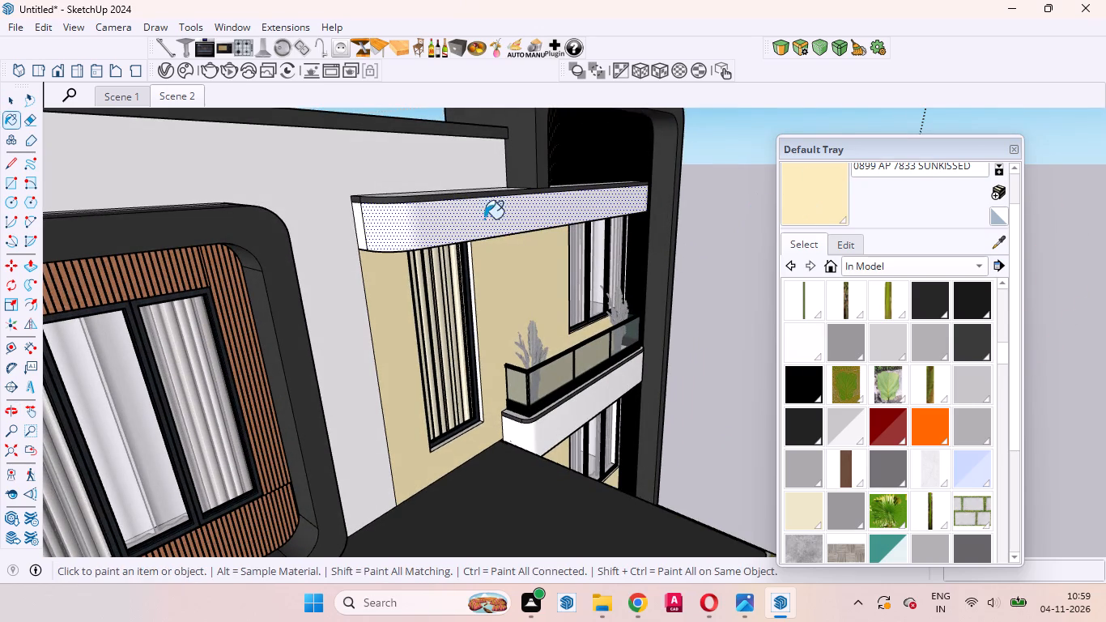
left_click(479, 225)
scroll(336, 242, "up", 9)
left_click(382, 192)
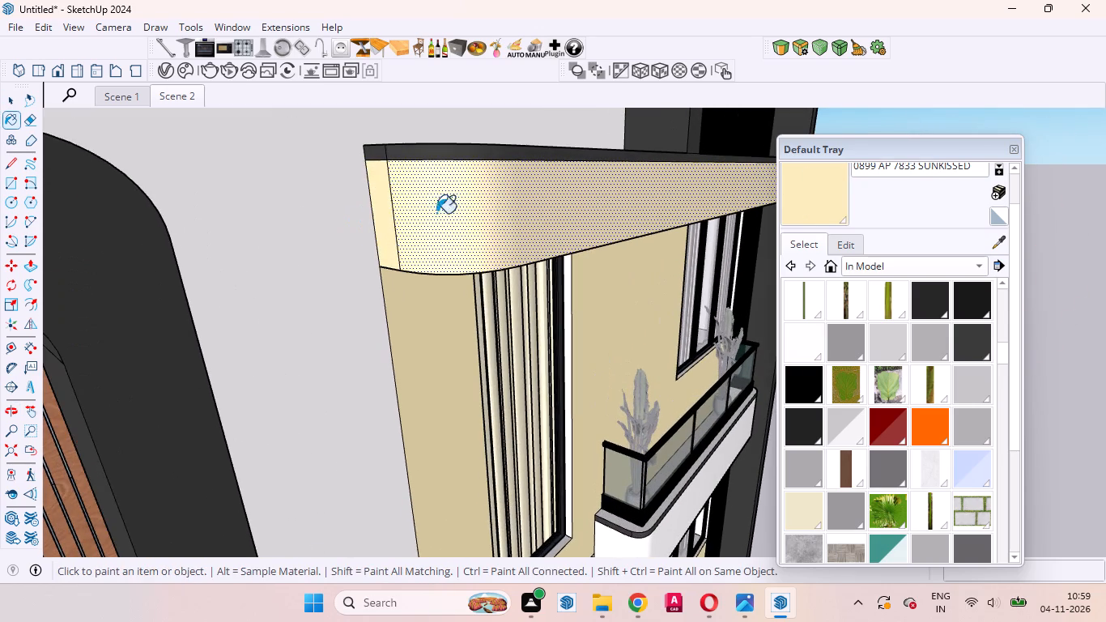
Paint the white balcony fascia below the canopy and the slab's grey underside strips with 0899 AP 7833 SUNKISSED.
middle_click_drag(435, 251, 361, 238)
scroll(357, 229, "down", 10)
scroll(611, 471, "up", 5)
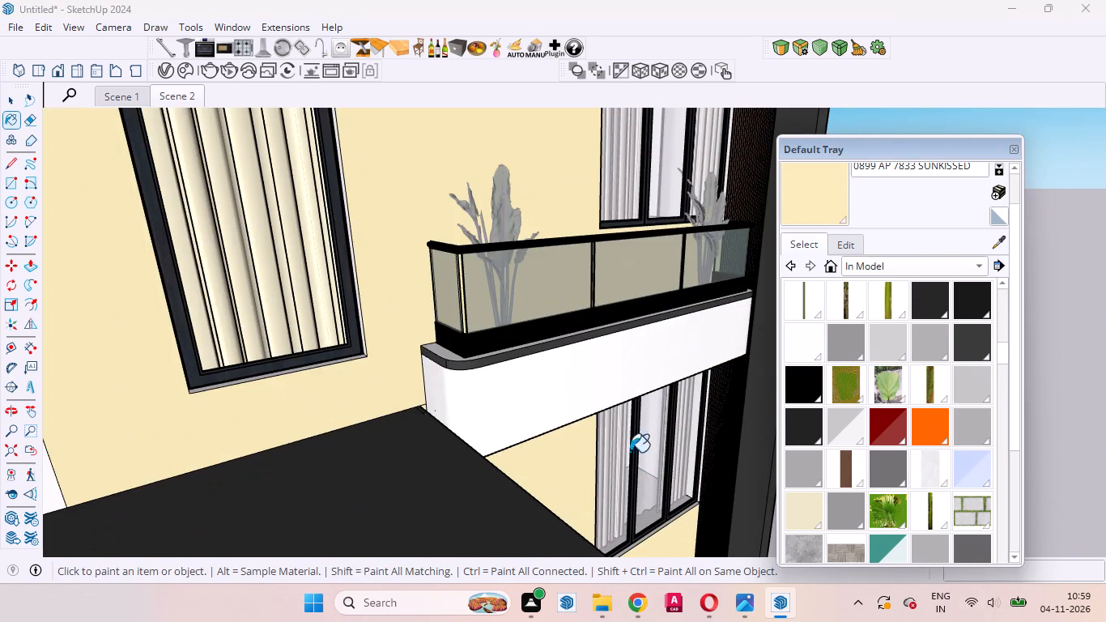
left_click(538, 419)
scroll(446, 419, "up", 5)
scroll(468, 402, "down", 5)
middle_click_drag(572, 420, 514, 411)
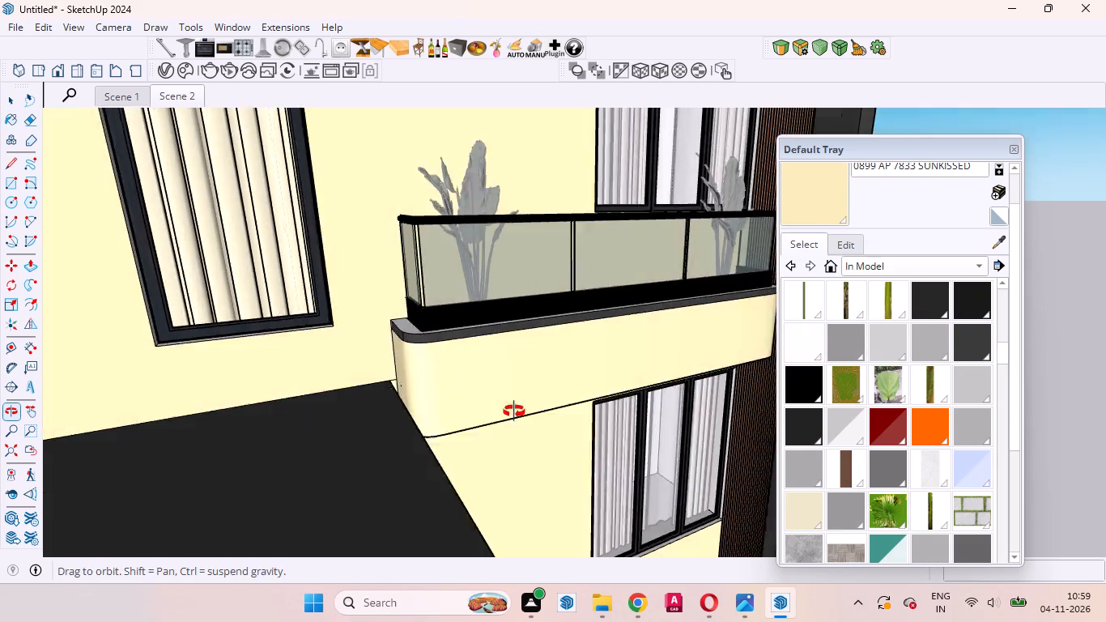
middle_click_drag(514, 411, 419, 223)
scroll(435, 306, "up", 5)
left_click(431, 287)
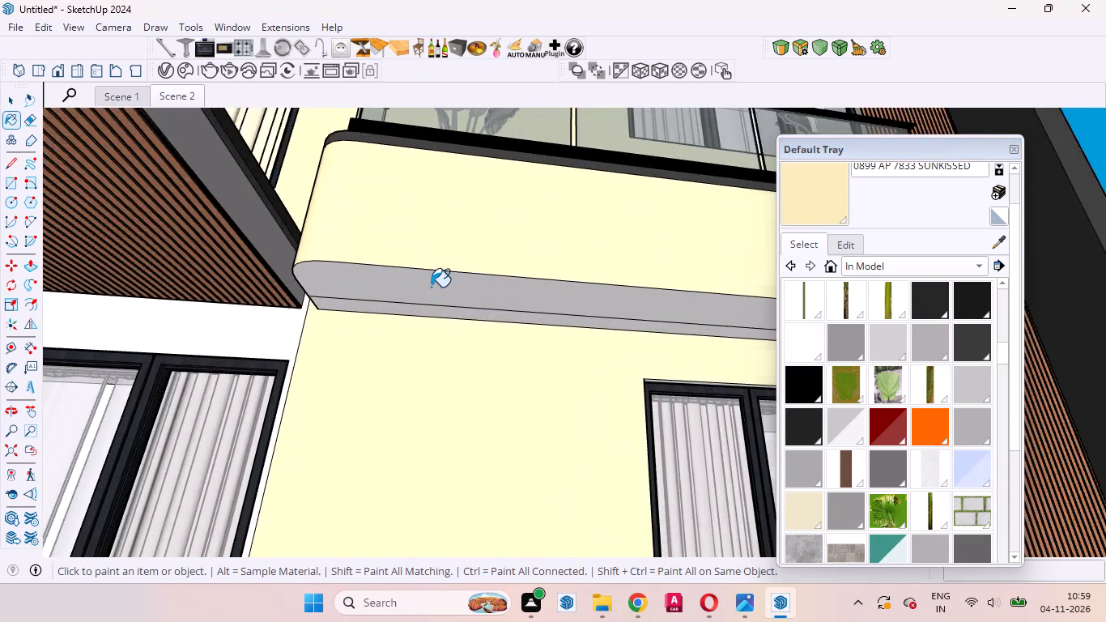
scroll(432, 292, "up", 9)
left_click(435, 322)
middle_click_drag(439, 296, 486, 449)
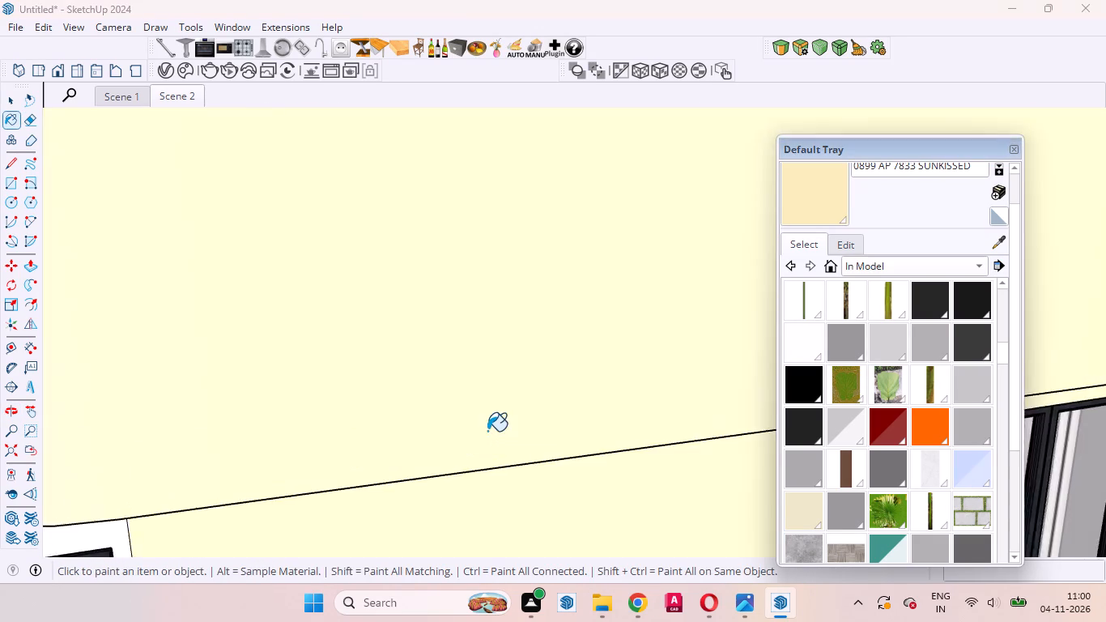
Paint the balcony slab's white top ledge around the glass railing with 0899 AP 7833 SUNKISSED.
scroll(487, 431, "down", 10)
middle_click_drag(390, 325, 612, 497)
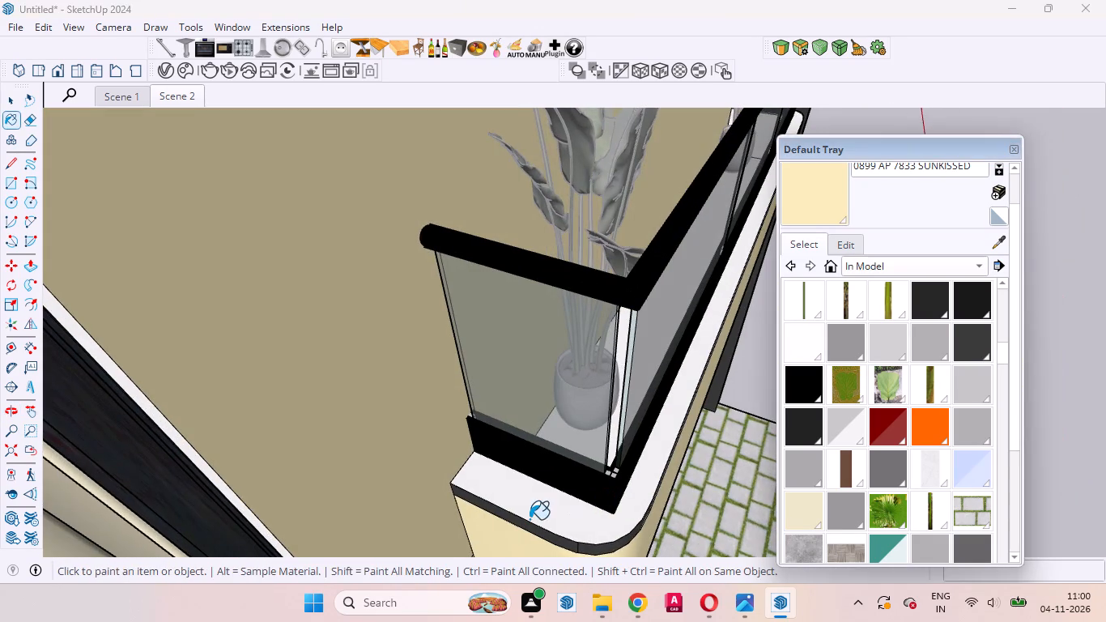
left_click(530, 519)
scroll(462, 533, "down", 4)
middle_click_drag(600, 493, 445, 484)
scroll(440, 458, "down", 8)
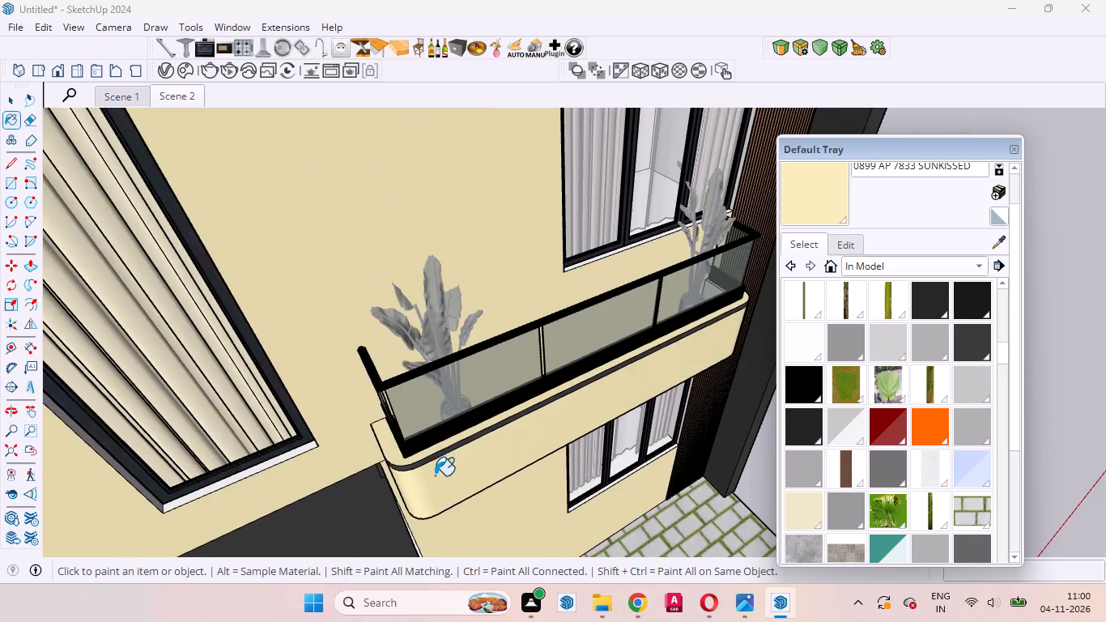
Paint the white sill of the upper window behind the balcony with 0899 AP 7833 SUNKISSED.
scroll(435, 475, "down", 3)
scroll(575, 289, "up", 14)
left_click(521, 355)
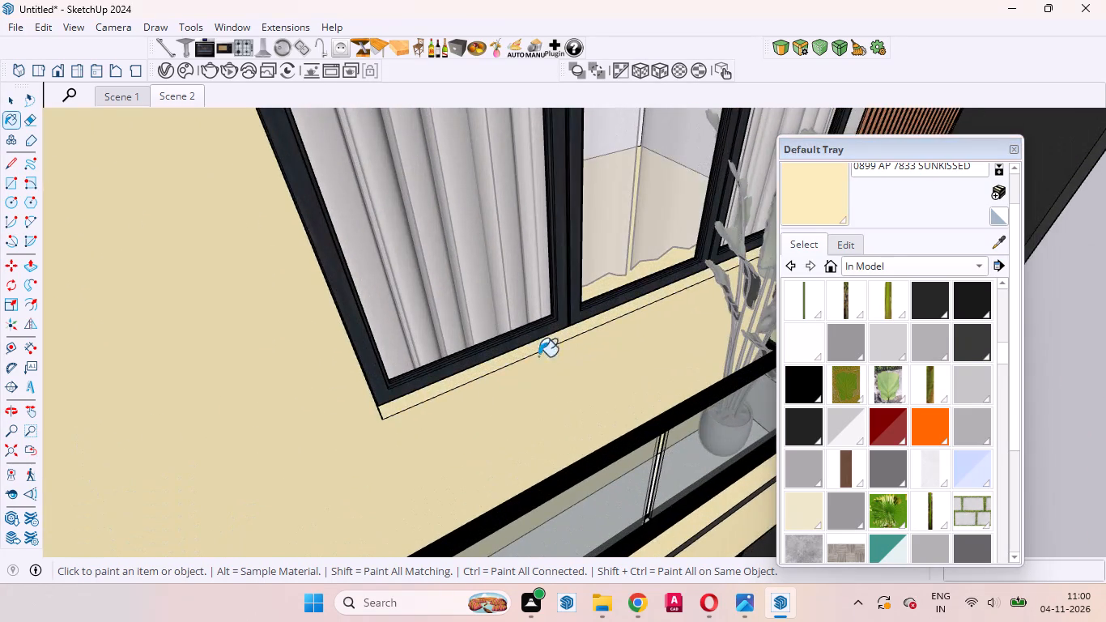
scroll(564, 389, "down", 6)
scroll(539, 404, "up", 1)
scroll(539, 404, "down", 9)
middle_click_drag(557, 424, 437, 251)
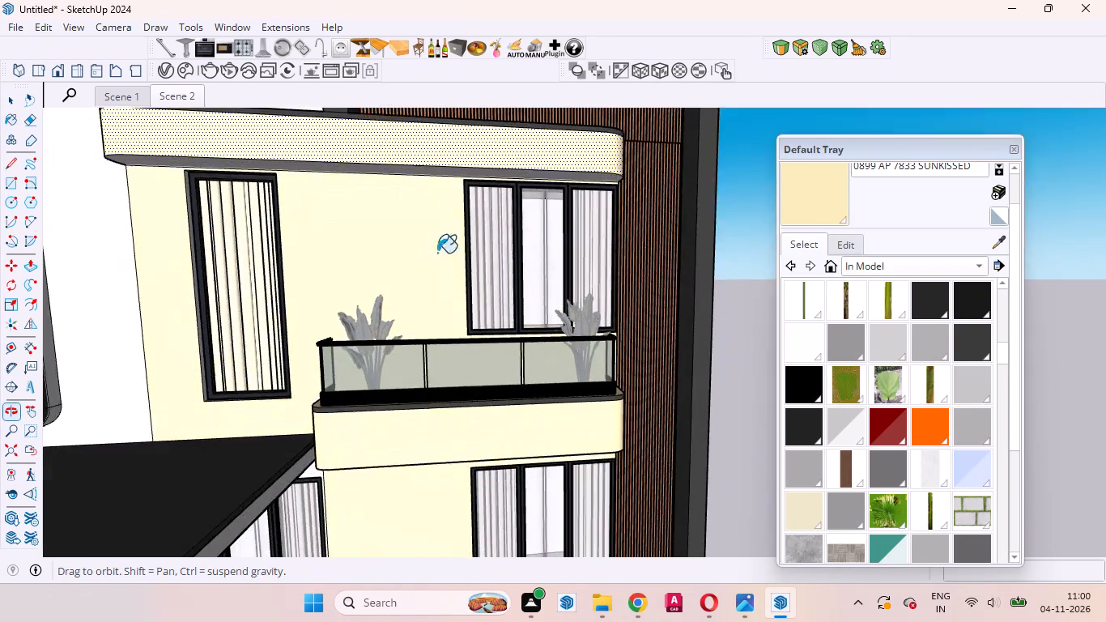
Paint the underside of the canopy above the upper windows with 0899 AP 7833 SUNKISSED and leave the group.
scroll(483, 362, "down", 5)
scroll(379, 212, "up", 9)
middle_click_drag(385, 318, 370, 172)
left_click(373, 214)
middle_click_drag(384, 239, 614, 472)
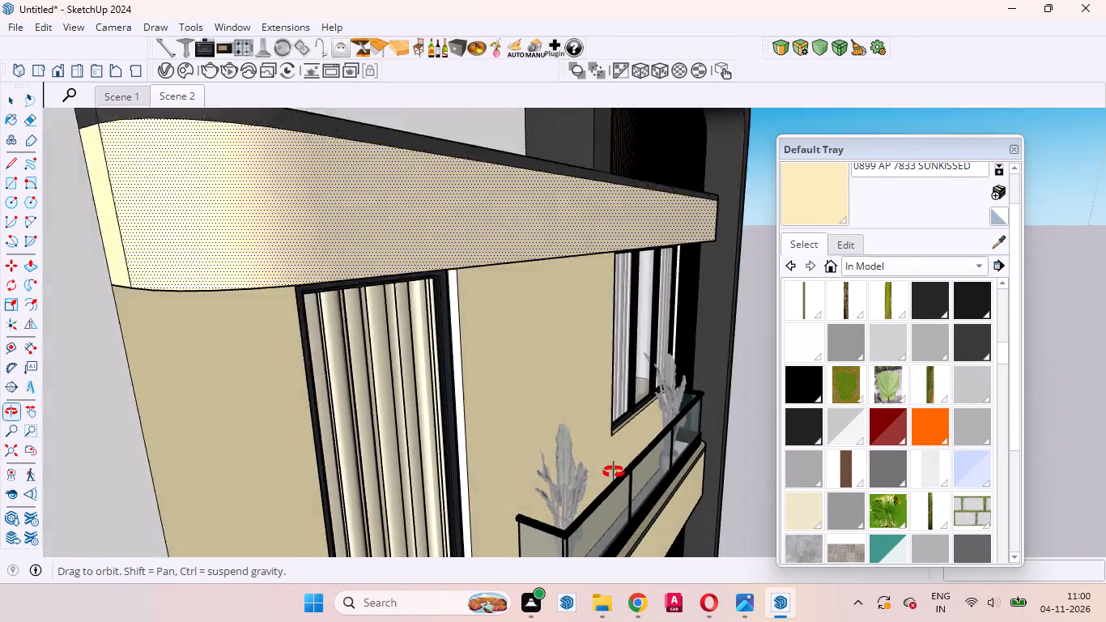
middle_click_drag(614, 472, 589, 496)
scroll(368, 358, "down", 8)
middle_click_drag(458, 352, 347, 286)
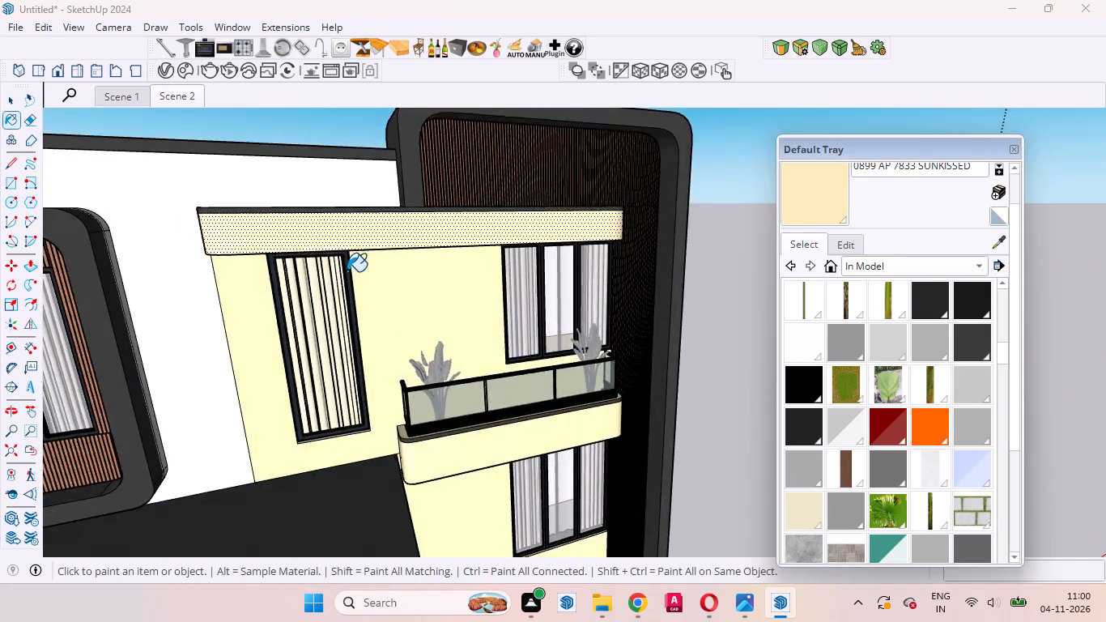
scroll(347, 271, "down", 10)
key("space")
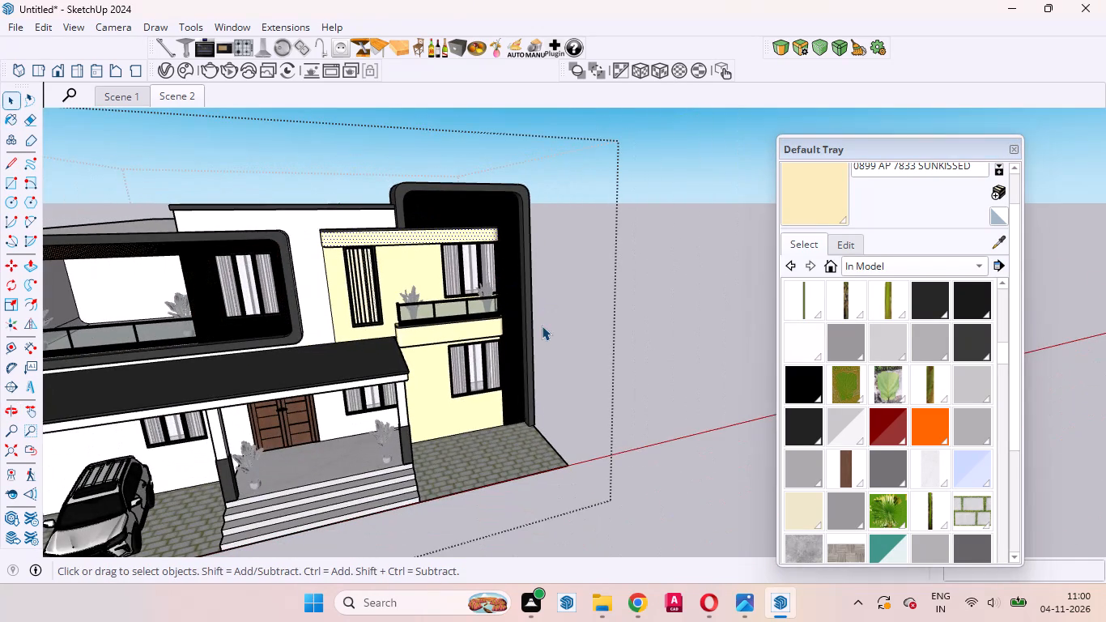
double_click(677, 271)
Examine the whole house from the front, the side and above the roof.
scroll(654, 303, "down", 5)
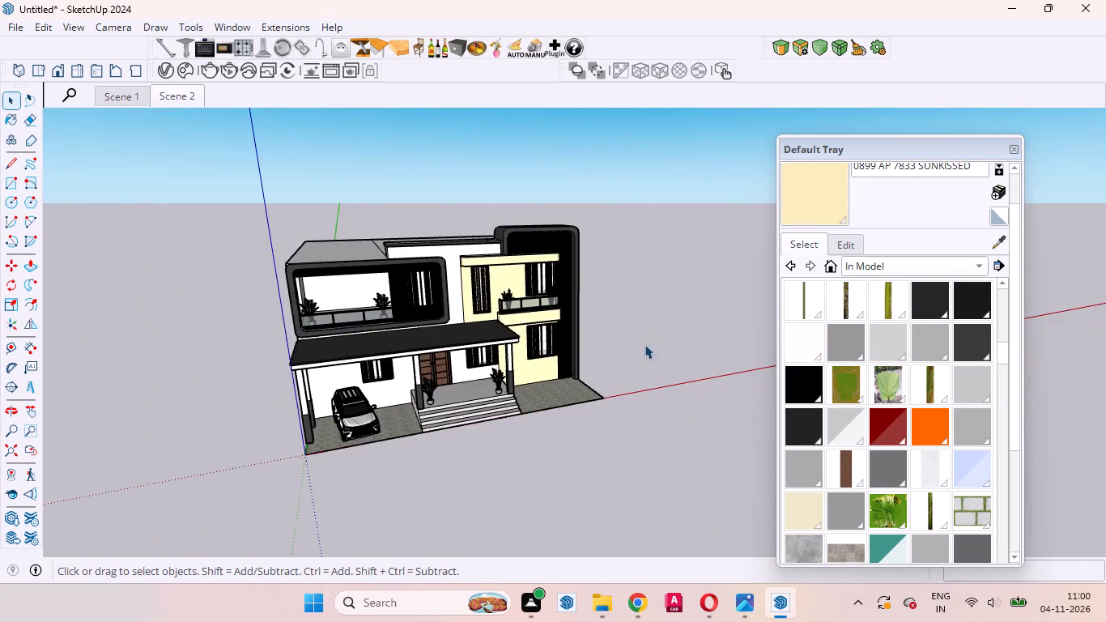
middle_click_drag(644, 344, 615, 363)
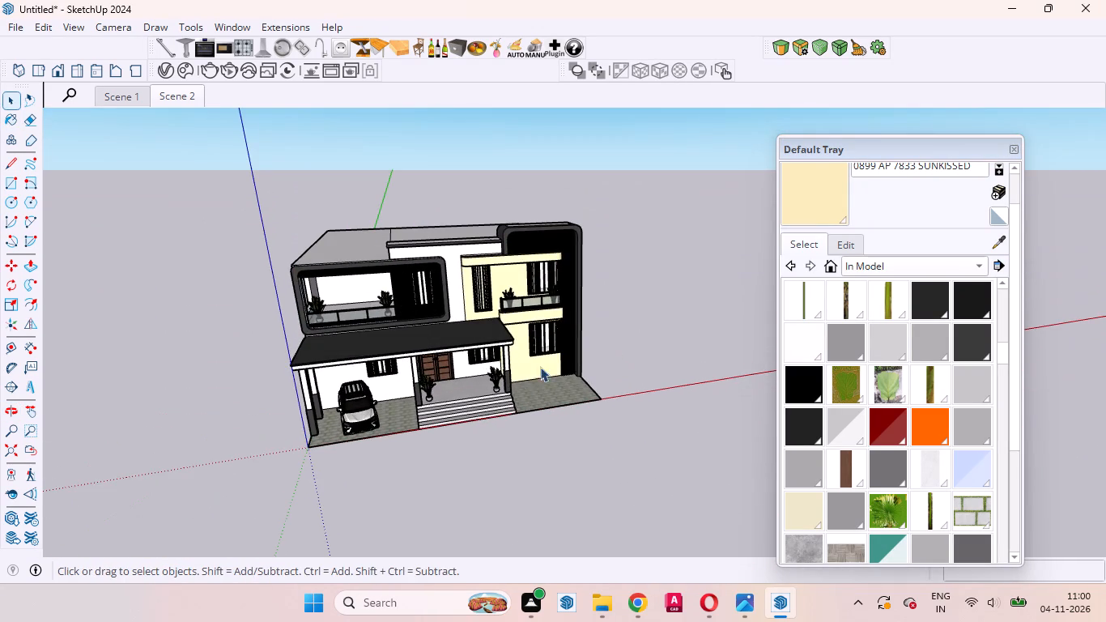
scroll(514, 366, "down", 4)
middle_click_drag(440, 470, 402, 374)
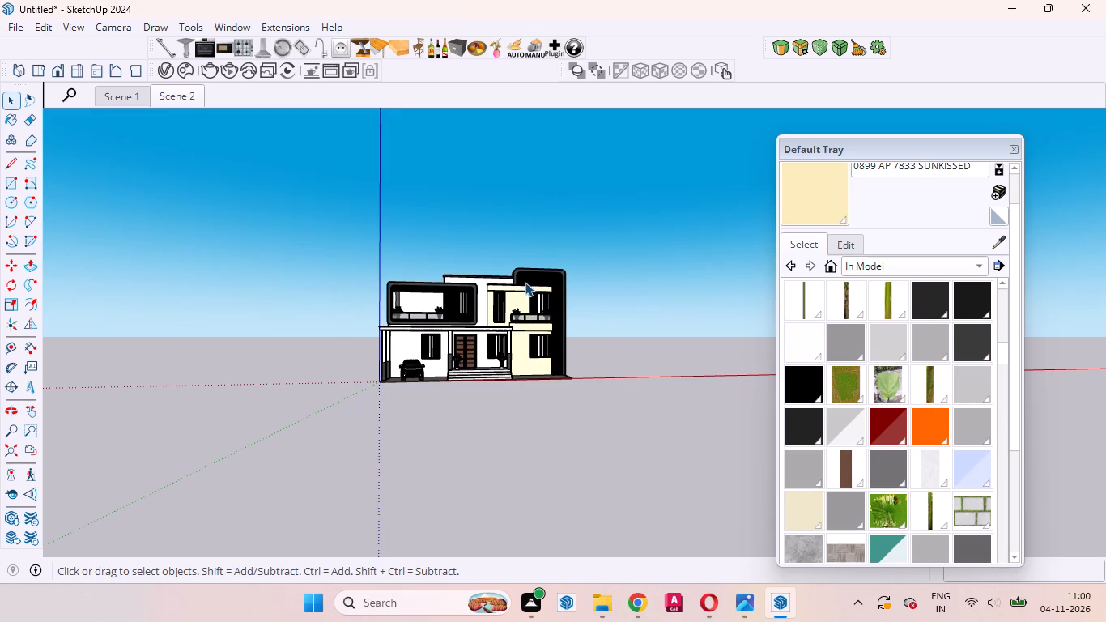
middle_click_drag(508, 237, 896, 399)
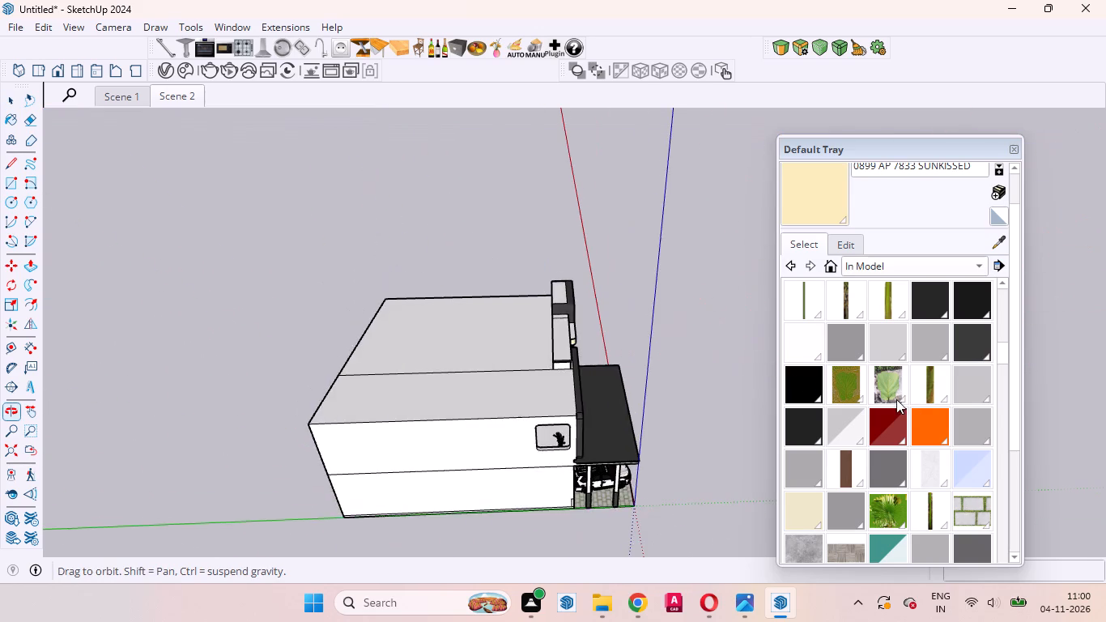
middle_click_drag(896, 399, 908, 403)
scroll(545, 359, "up", 5)
middle_click_drag(510, 309, 576, 373)
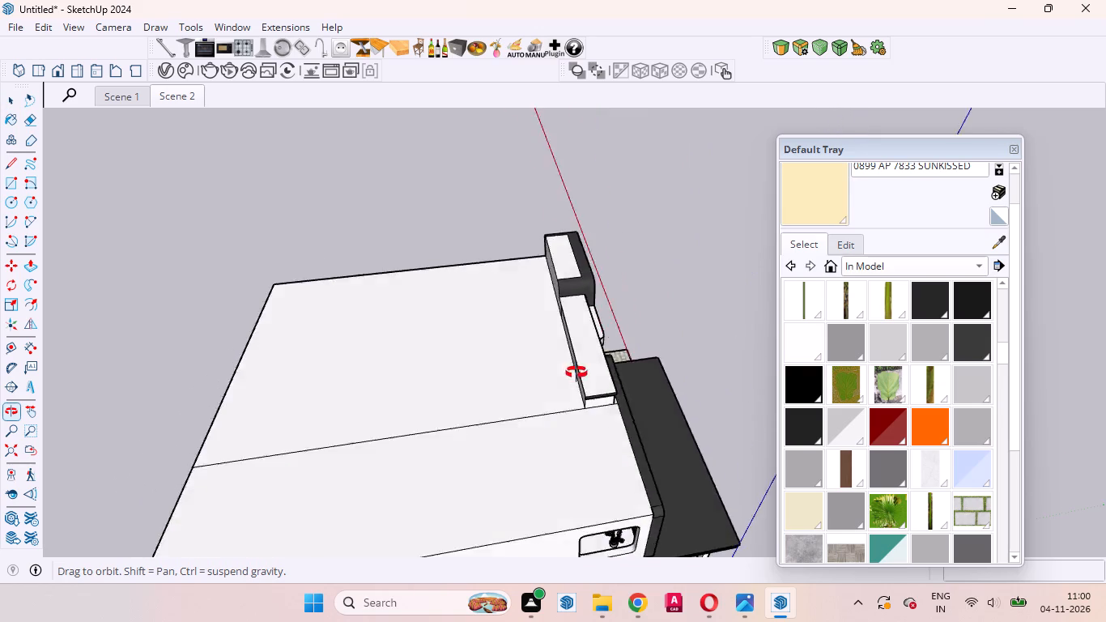
middle_click_drag(576, 373, 603, 373)
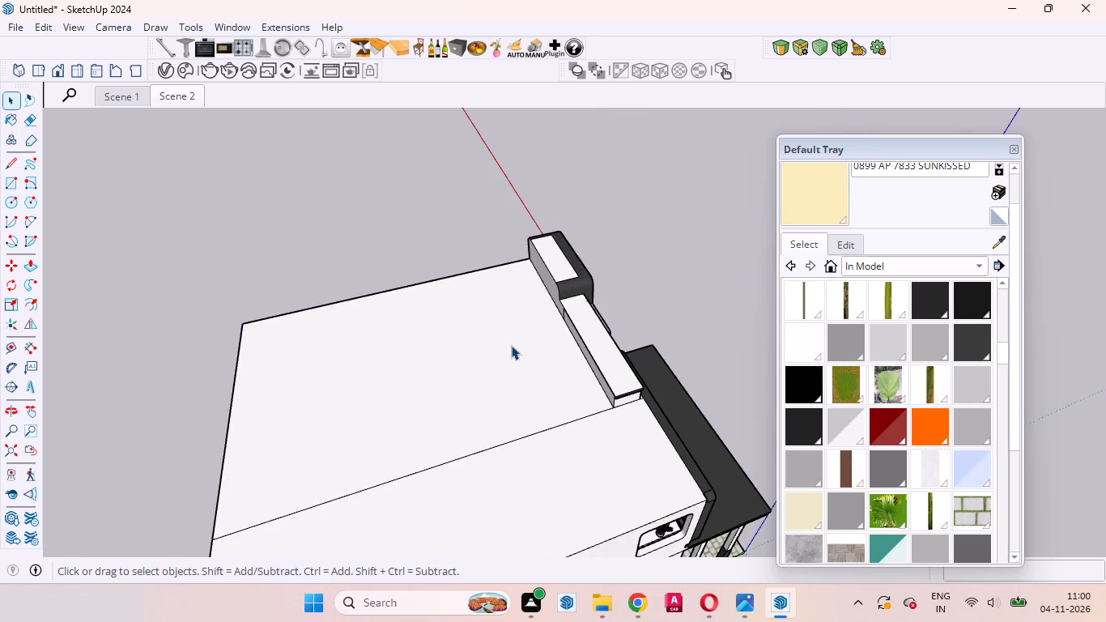
scroll(494, 269, "down", 3)
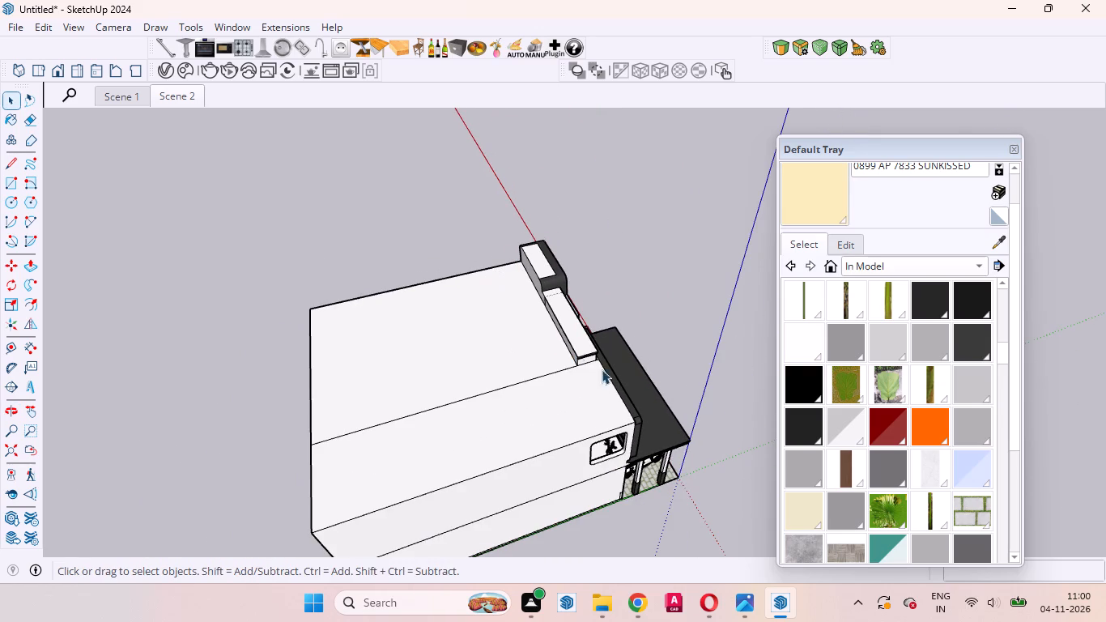
middle_click_drag(657, 415, 185, 309)
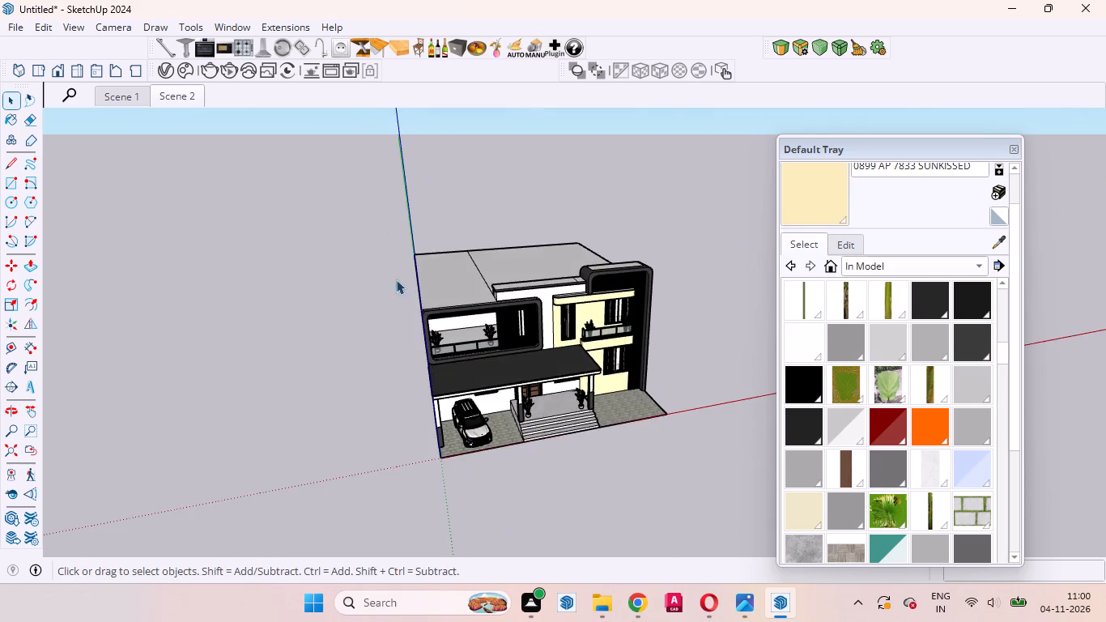
scroll(389, 279, "up", 5)
middle_click_drag(464, 336, 346, 235)
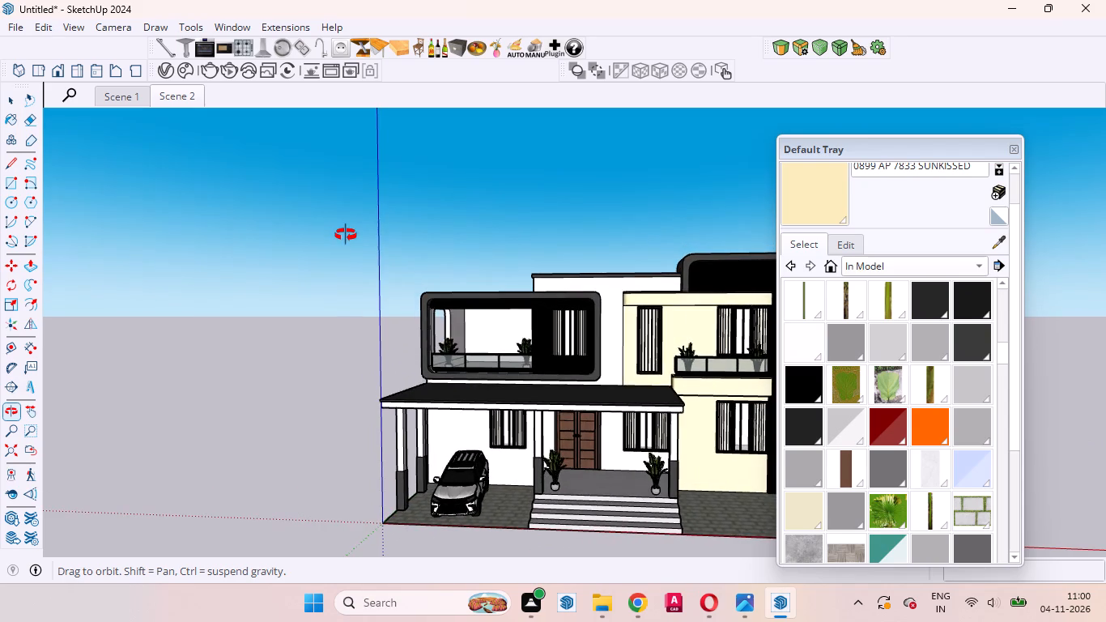
middle_click_drag(346, 235, 962, 396)
scroll(649, 381, "up", 4)
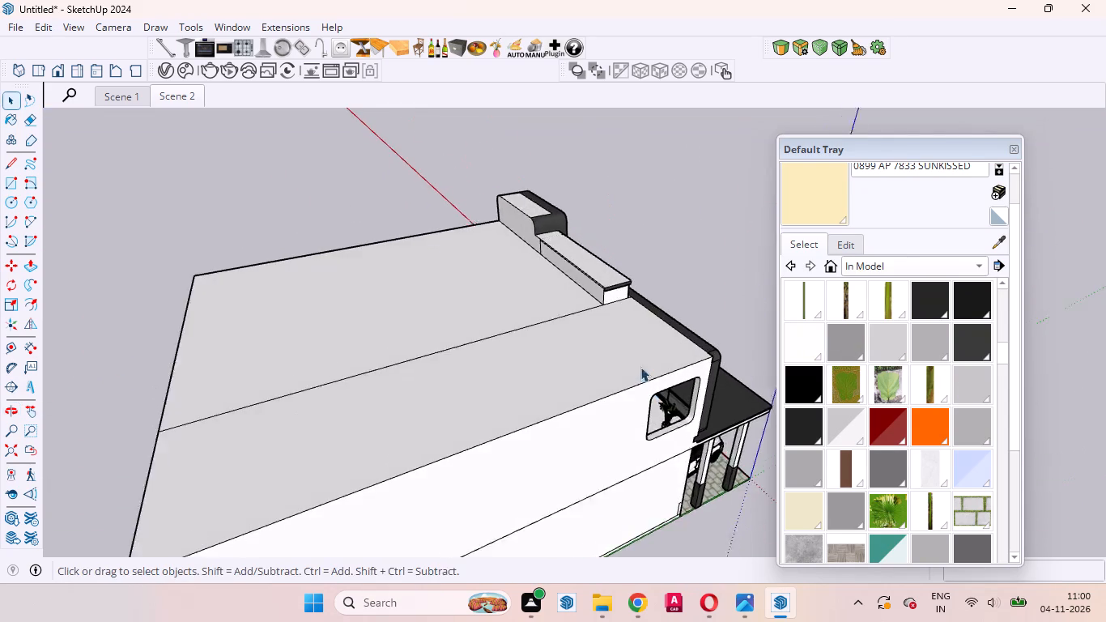
Open the house group and place a Tape Measure guide from the raised parapet's rear end corner across the adjoining roof strip.
middle_click_drag(582, 375, 569, 512)
left_click(557, 430)
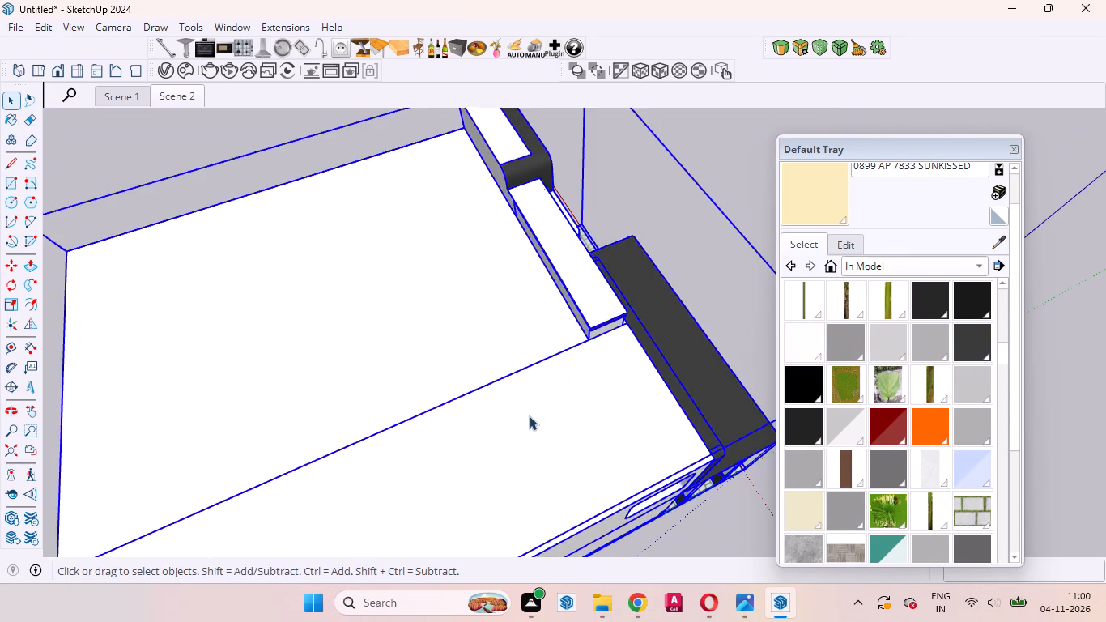
scroll(525, 398, "down", 5)
left_click(552, 437)
left_click(545, 432)
left_click(539, 431)
double_click(538, 413)
left_click_drag(555, 417, 548, 420)
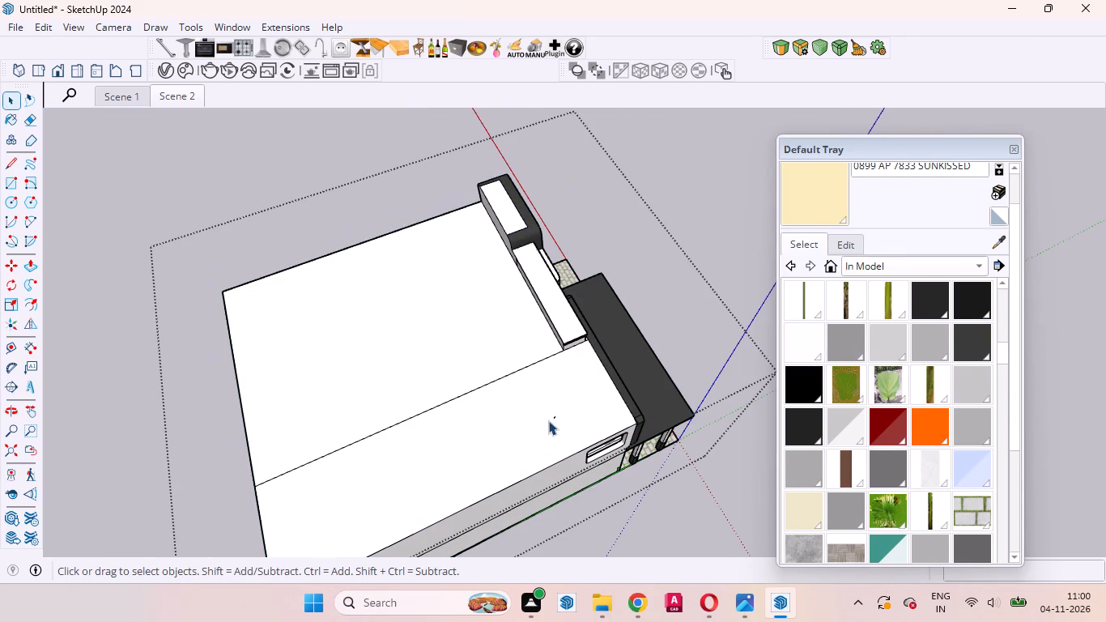
left_click_drag(548, 420, 547, 420)
middle_click_drag(542, 448, 455, 475)
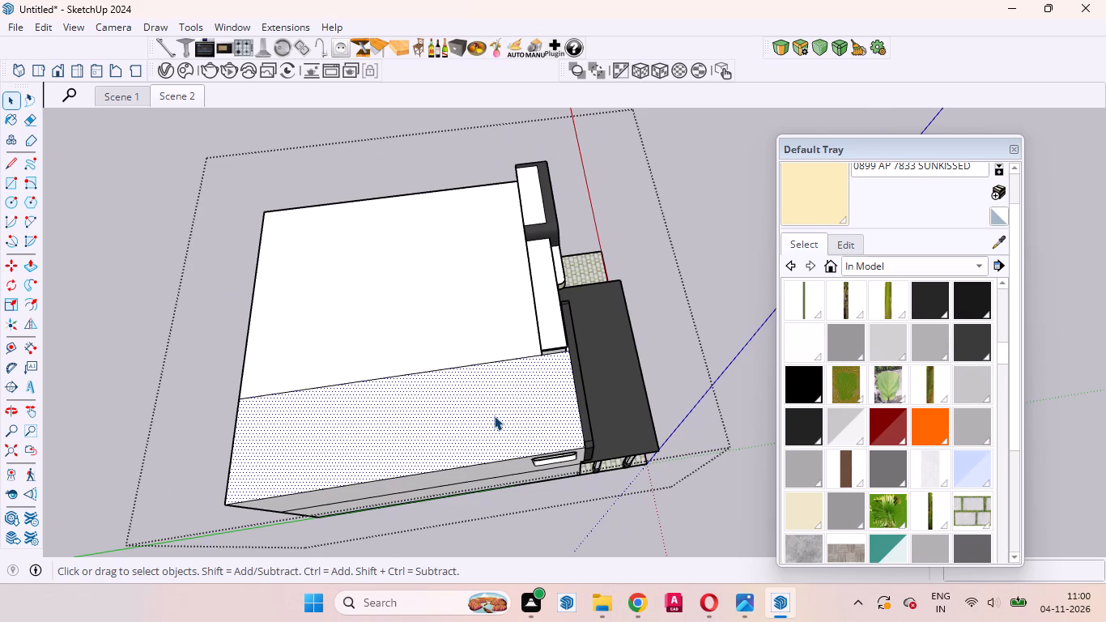
key("t")
left_click(538, 357)
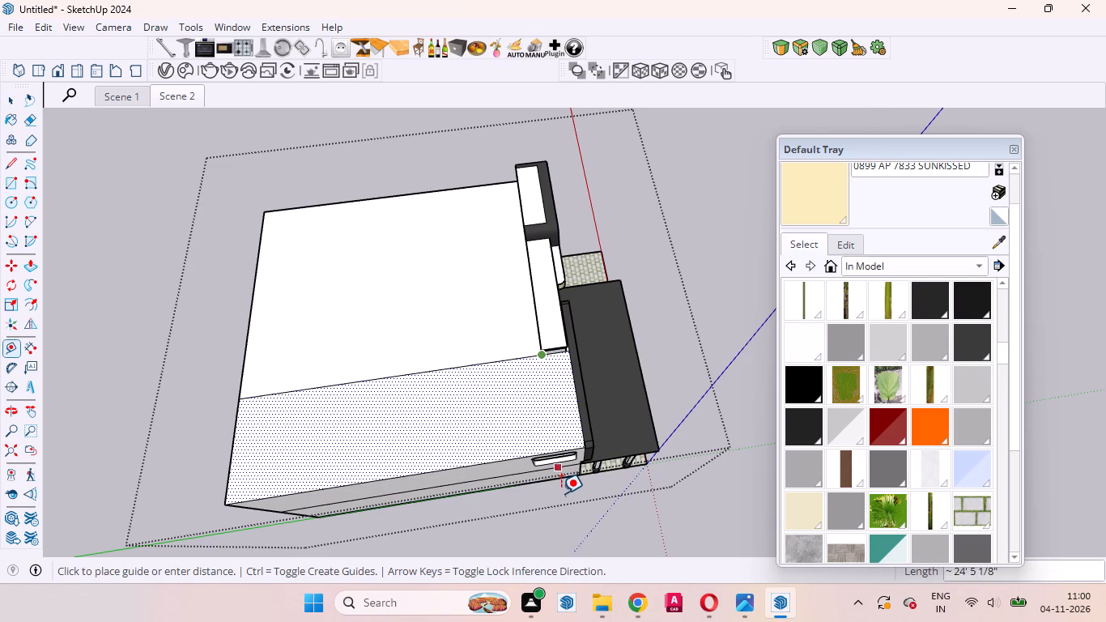
left_click(561, 493)
key("b")
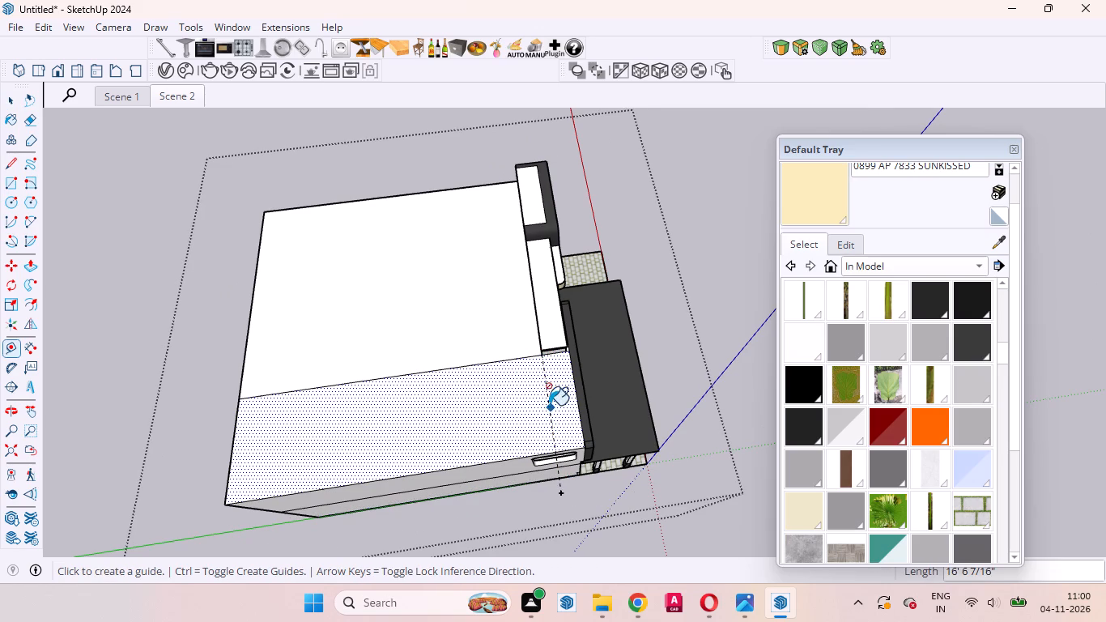
key("n")
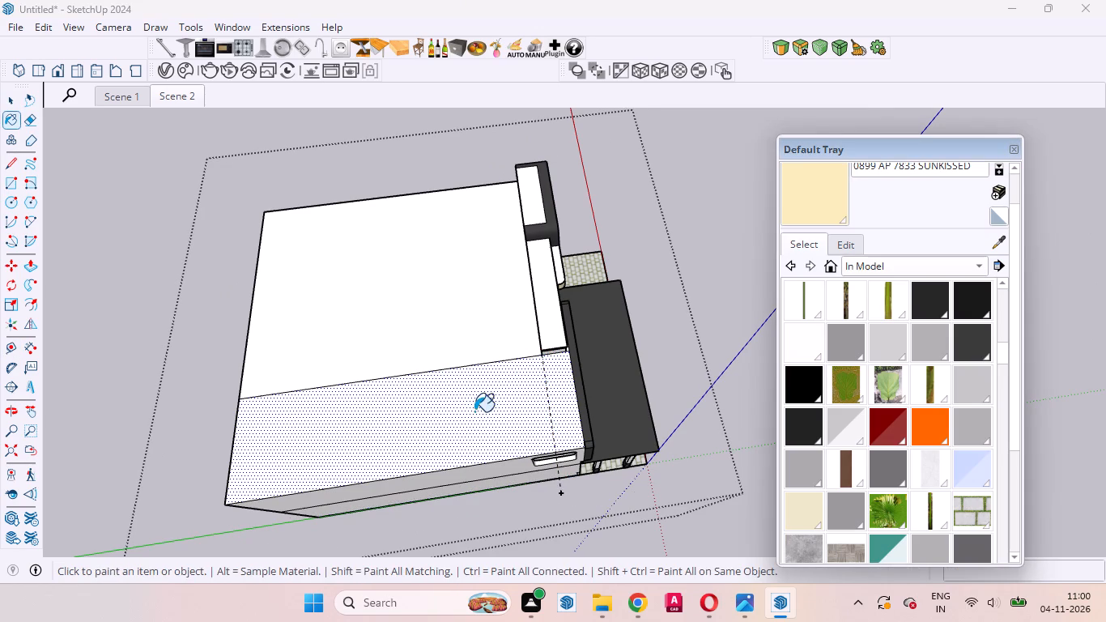
key("space")
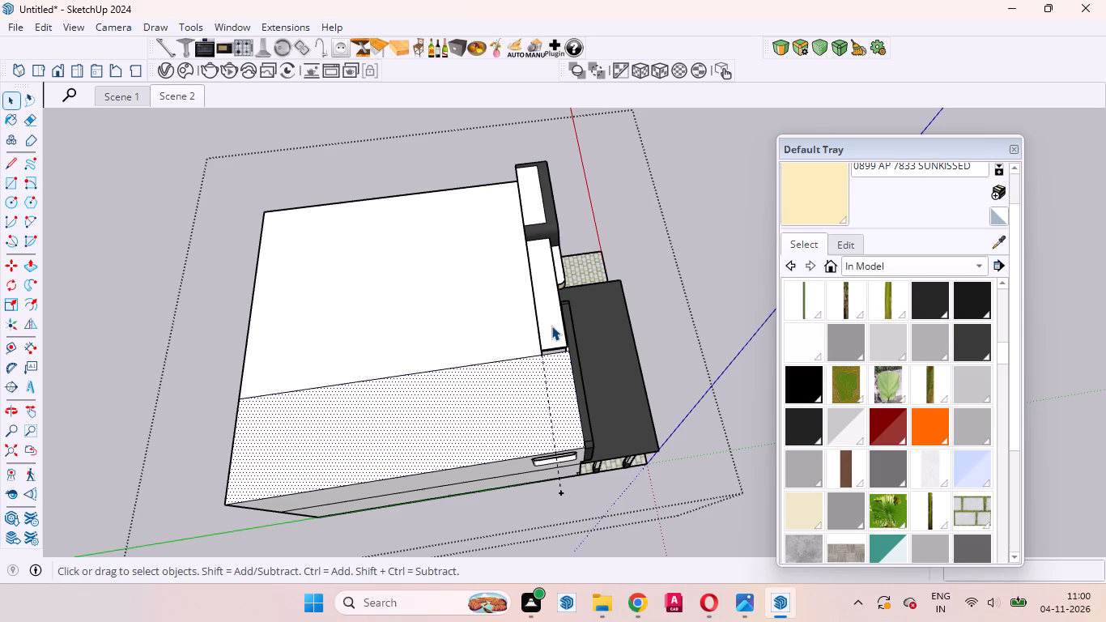
Measure the width of the raised parapet's top where it meets the dark tower frame.
key("d")
scroll(543, 254, "up", 13)
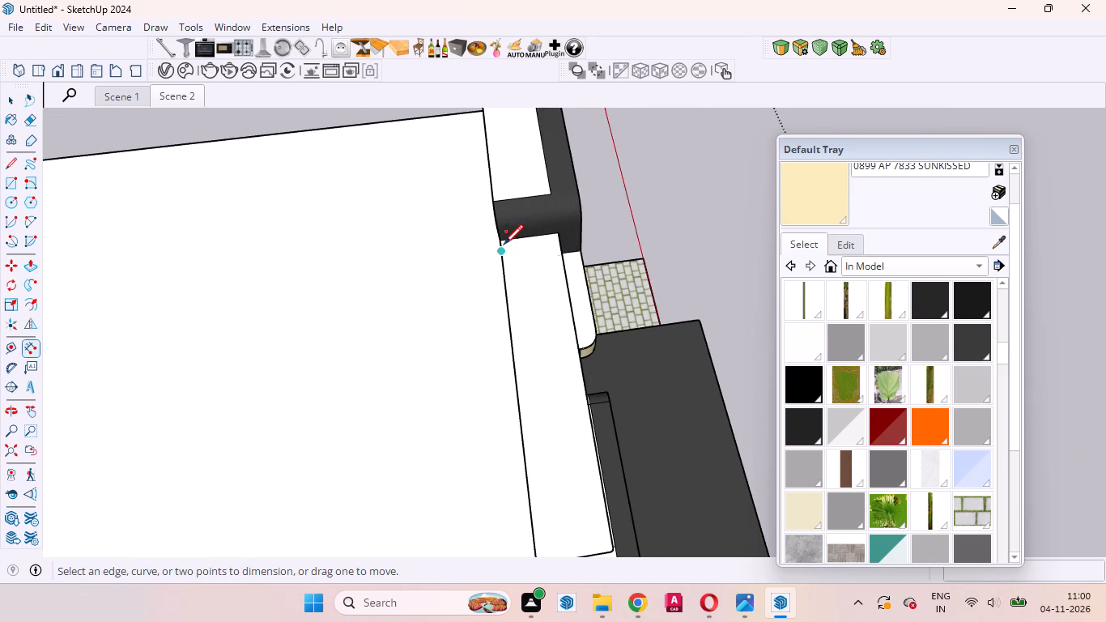
left_click(502, 240)
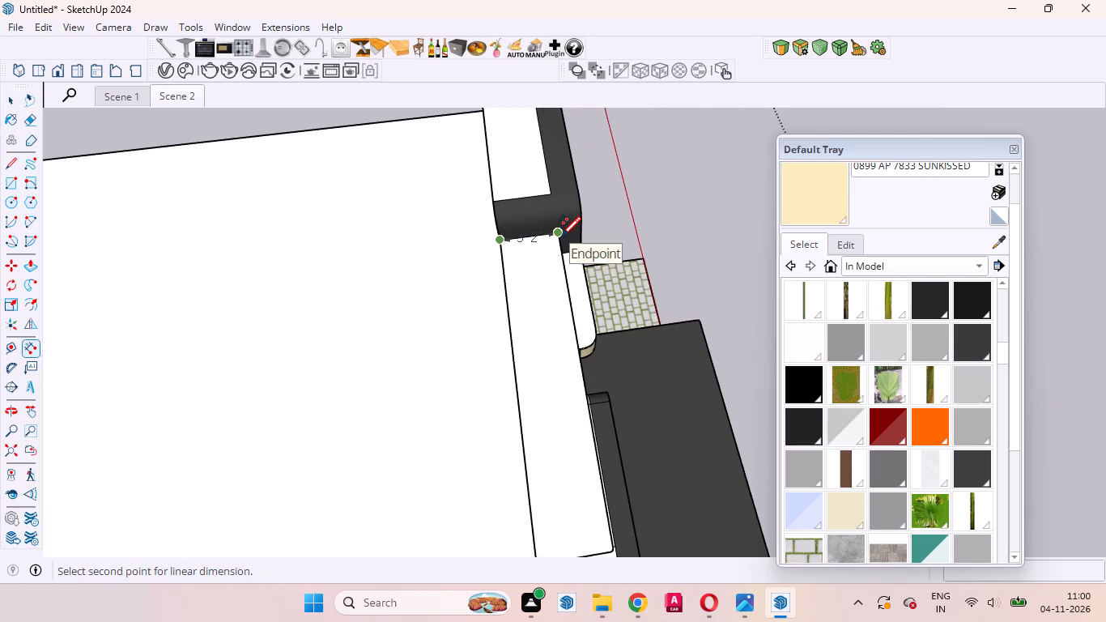
left_click(561, 235)
key("space")
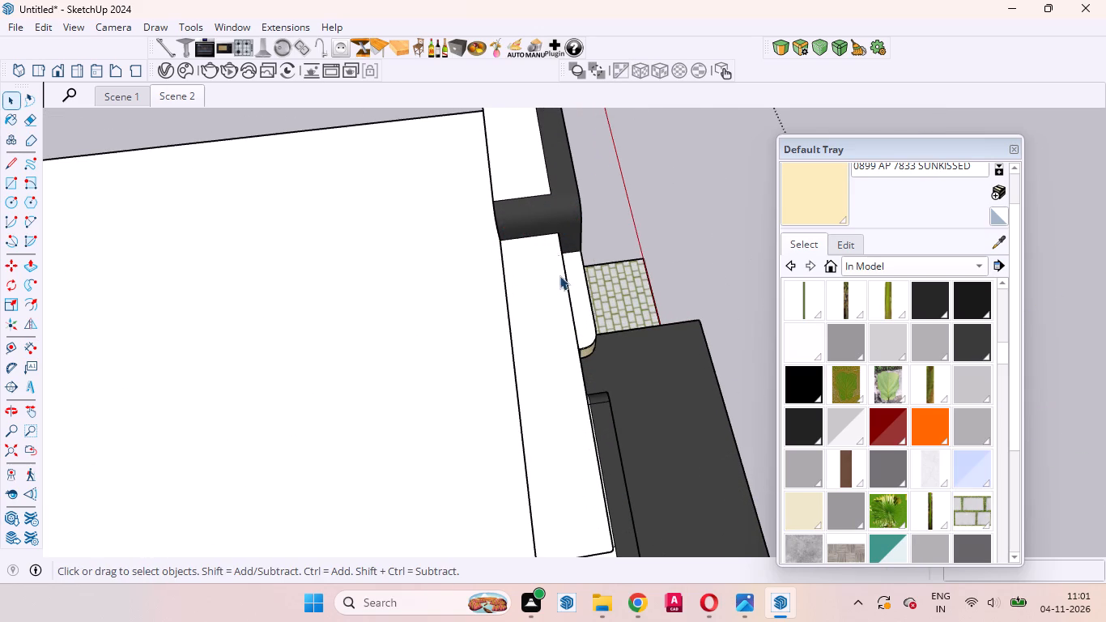
Place a second guide on the roof strip, starting on the first guide and running along the green axis, with 3' entered.
scroll(599, 207, "down", 10)
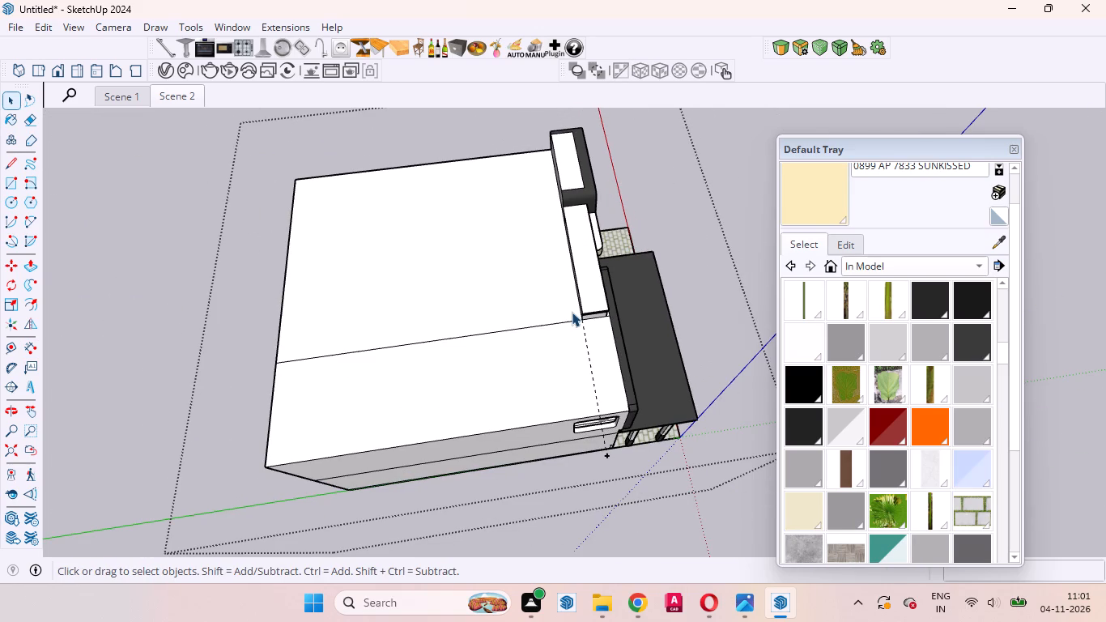
key("t")
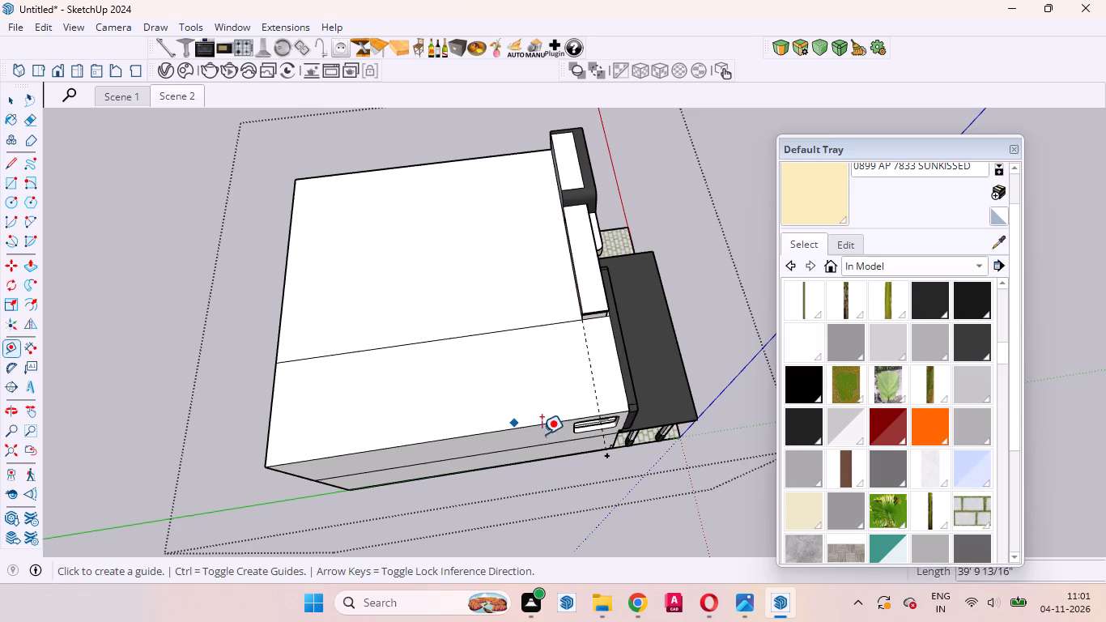
middle_click_drag(542, 434, 703, 425)
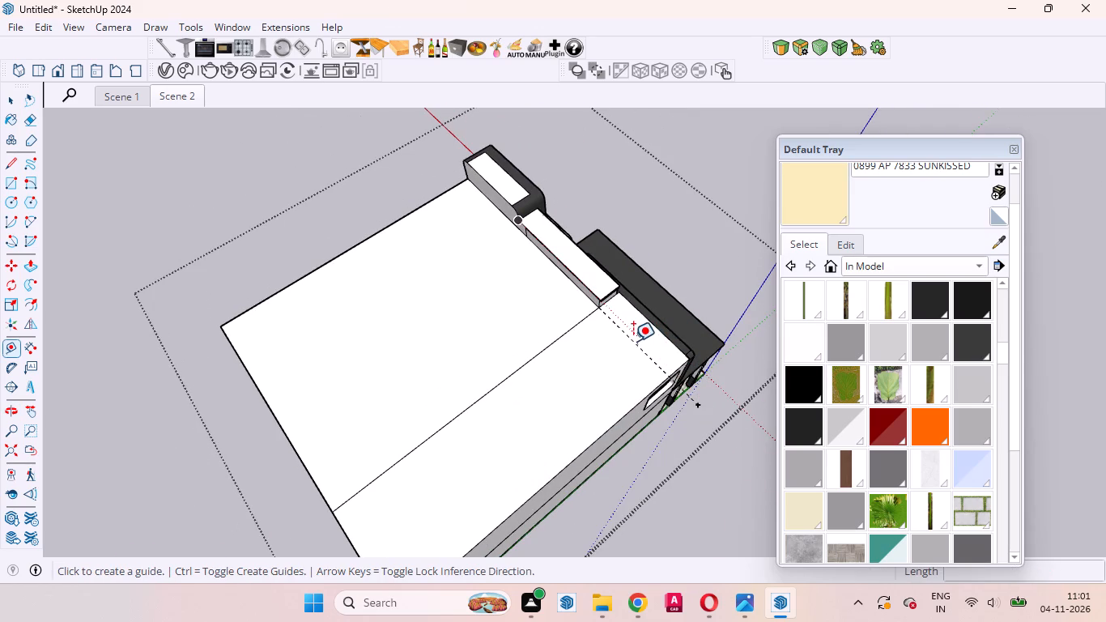
scroll(517, 339, "up", 13)
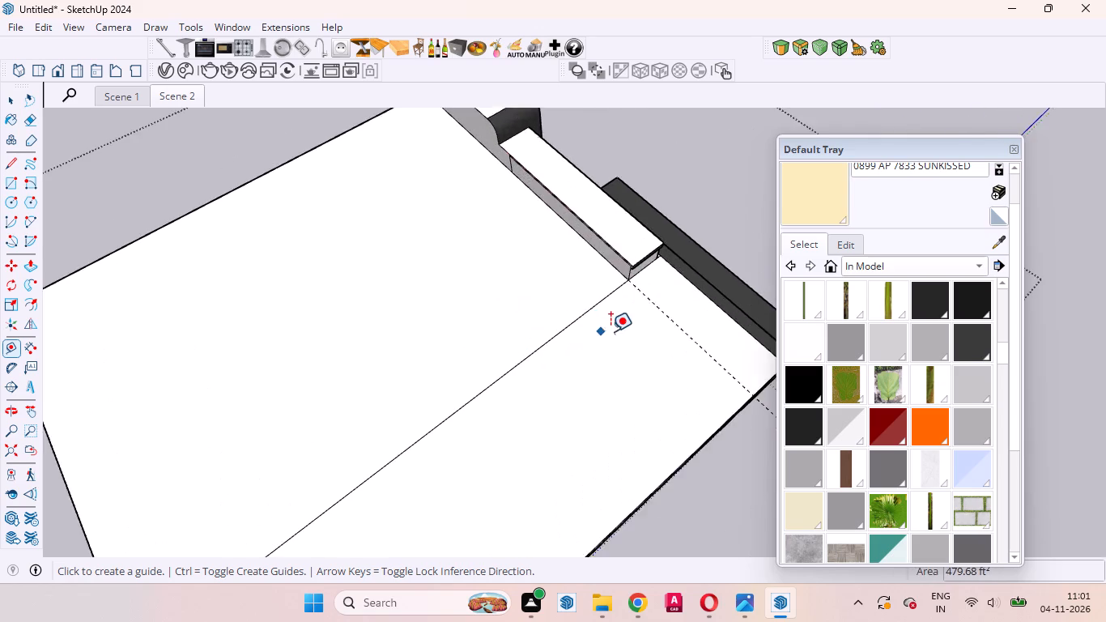
scroll(610, 331, "up", 2)
middle_click_drag(615, 344, 459, 377)
scroll(459, 377, "up", 1)
key("space")
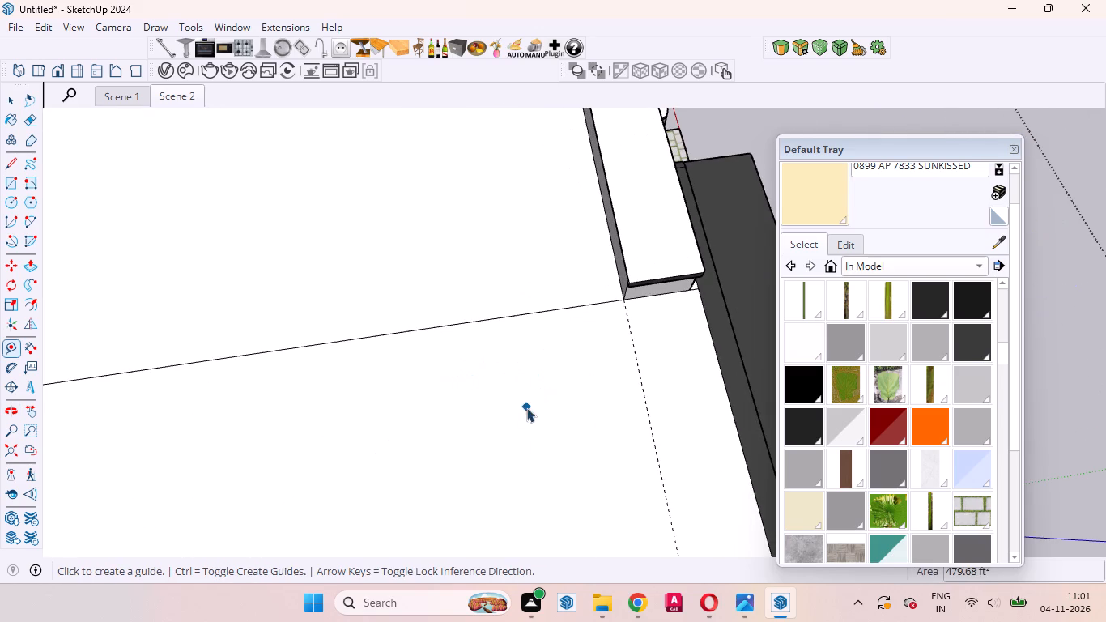
scroll(597, 356, "down", 11)
middle_click_drag(699, 488, 414, 408)
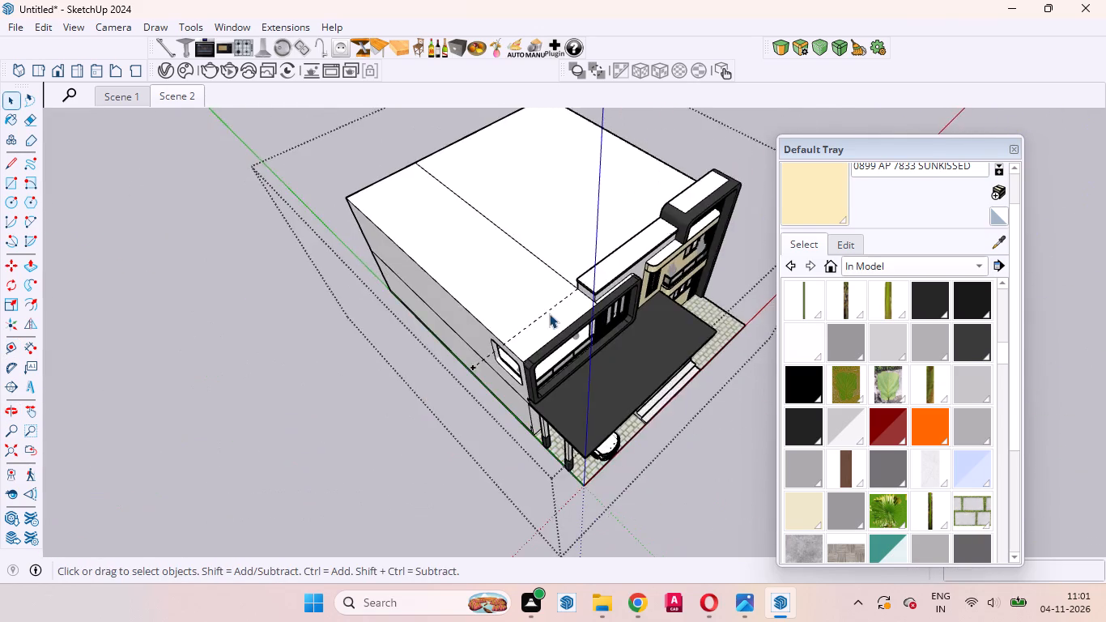
scroll(550, 313, "up", 9)
type("ycxt")
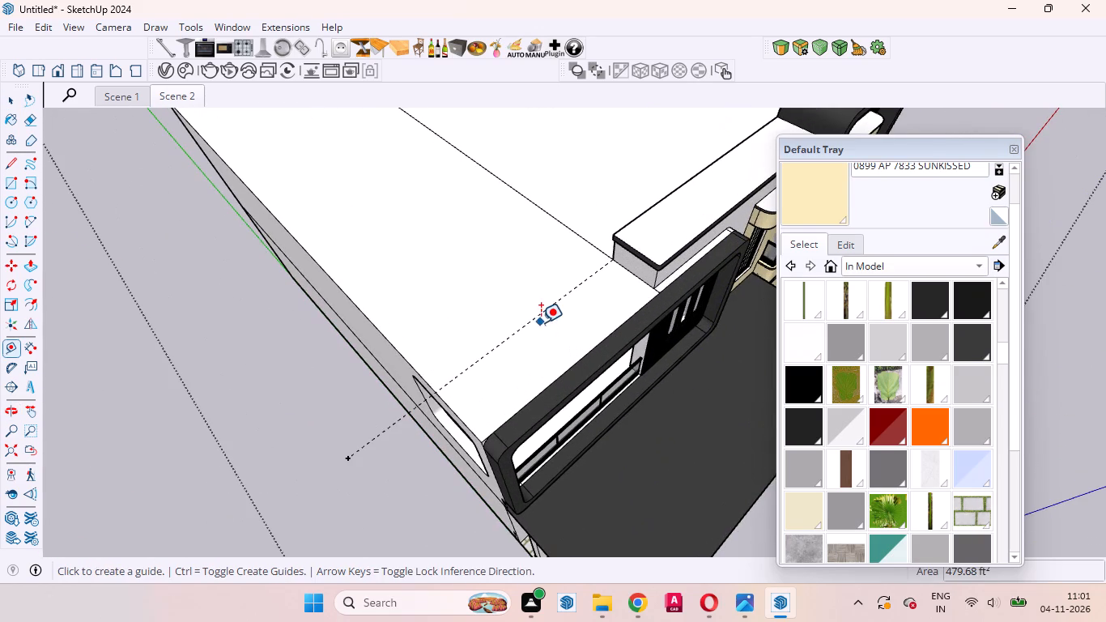
key("space")
key("t")
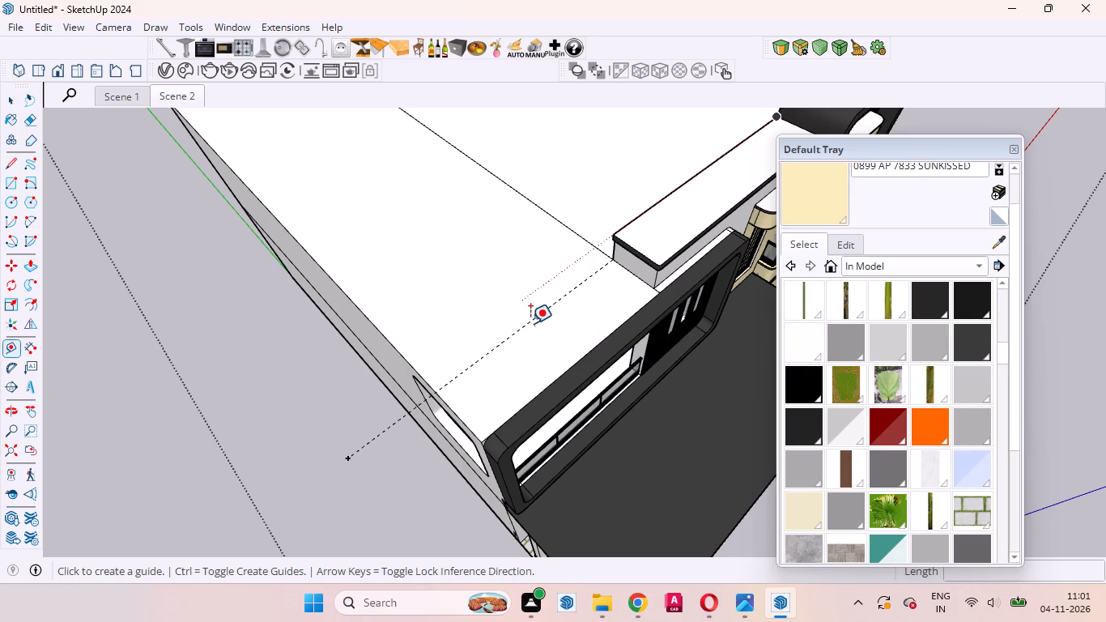
left_click(521, 328)
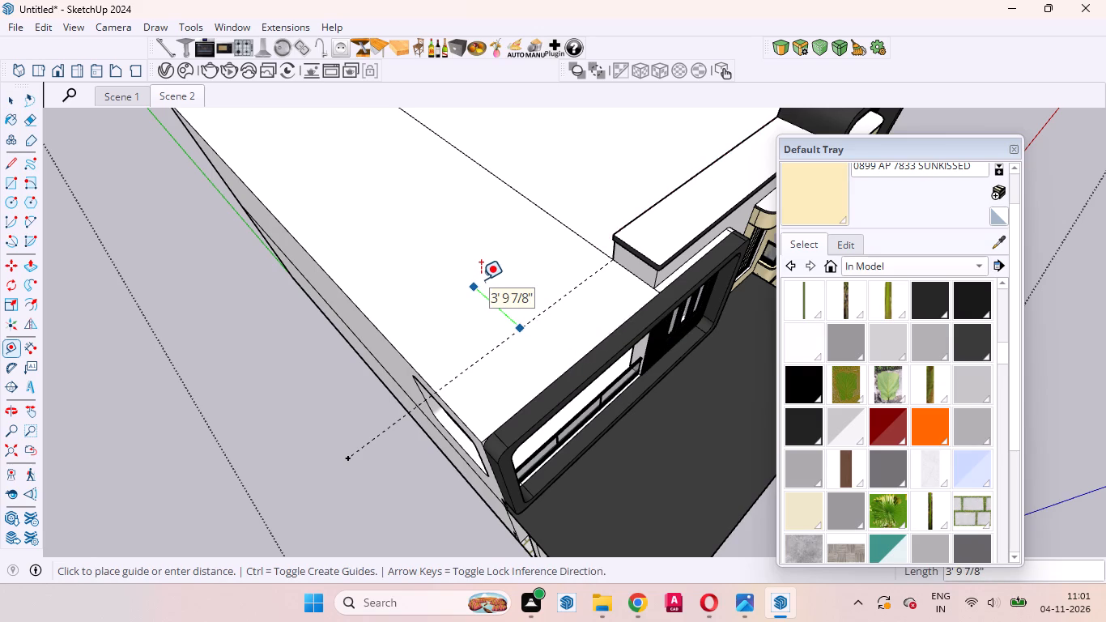
type("3'")
key("Return")
key("space")
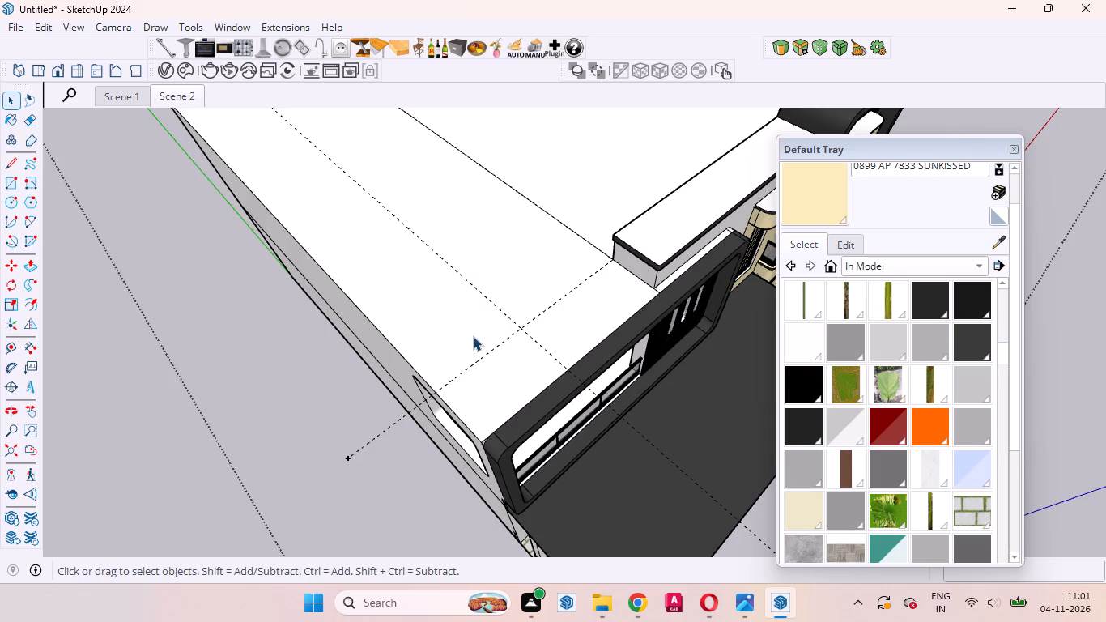
middle_click_drag(475, 343, 721, 401)
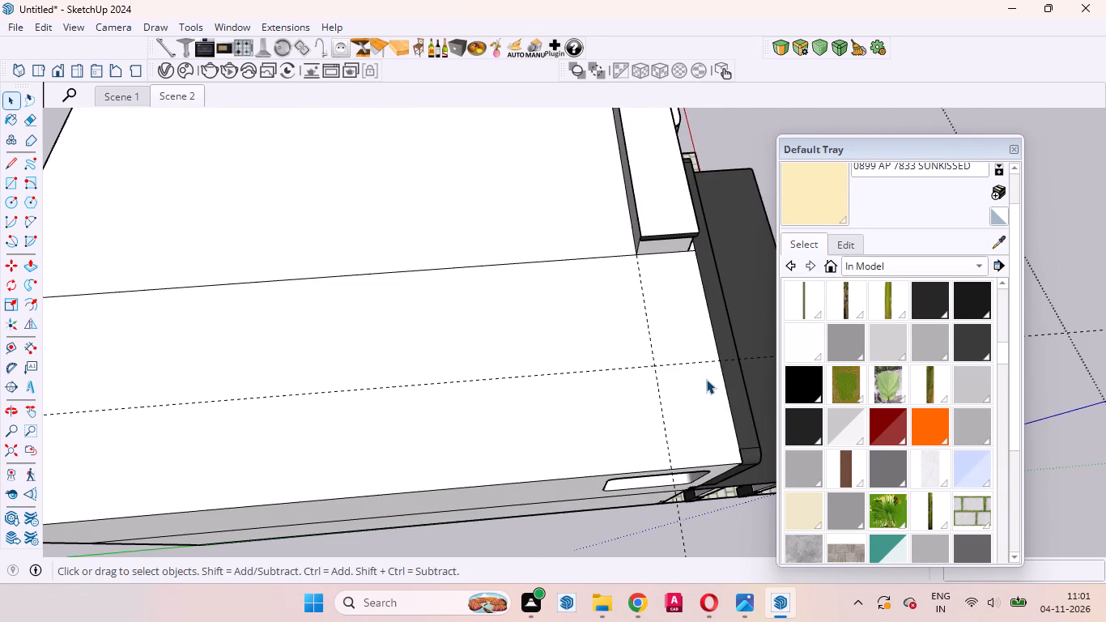
Copy the guide at the raised parapet's rear end corner 3' away along the roof strip, away from the dark frame.
left_click(646, 318)
key("m")
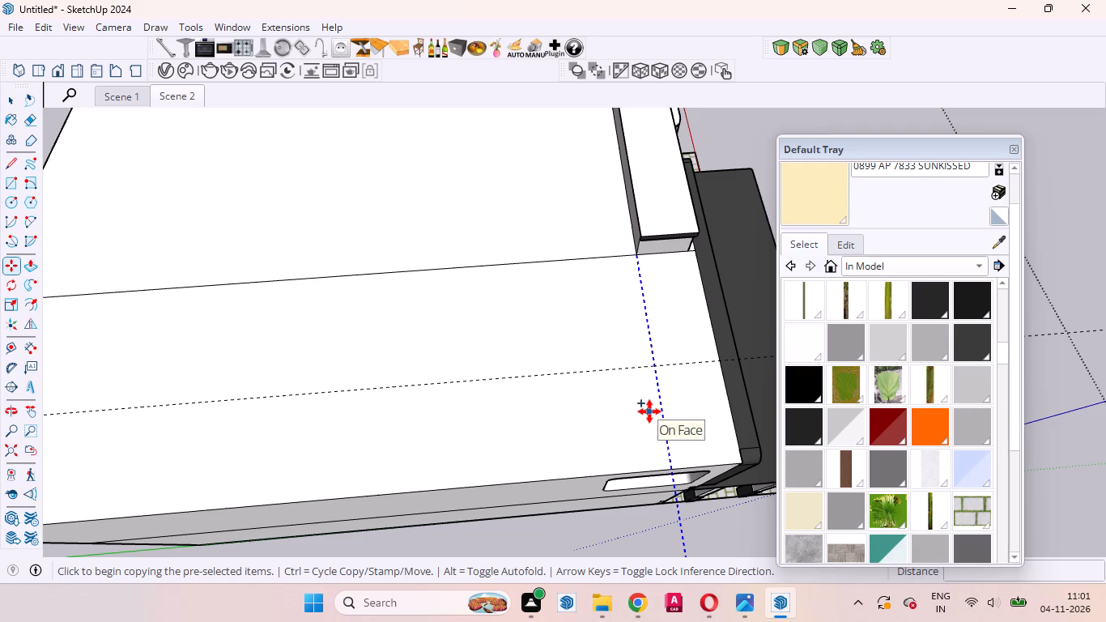
left_click(649, 411)
type("3'")
key("Return")
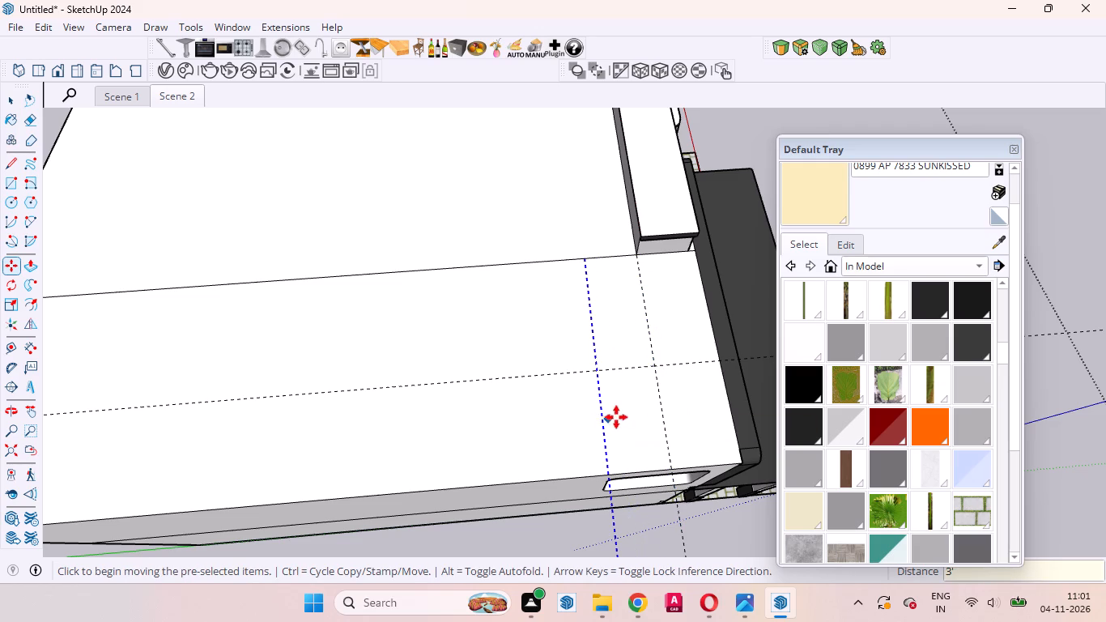
key("space")
Draw a rectangle about 3' by 12' across the roof strip between the two parallel guides, from the parapet corner to the roof's outer edge.
left_click(563, 407)
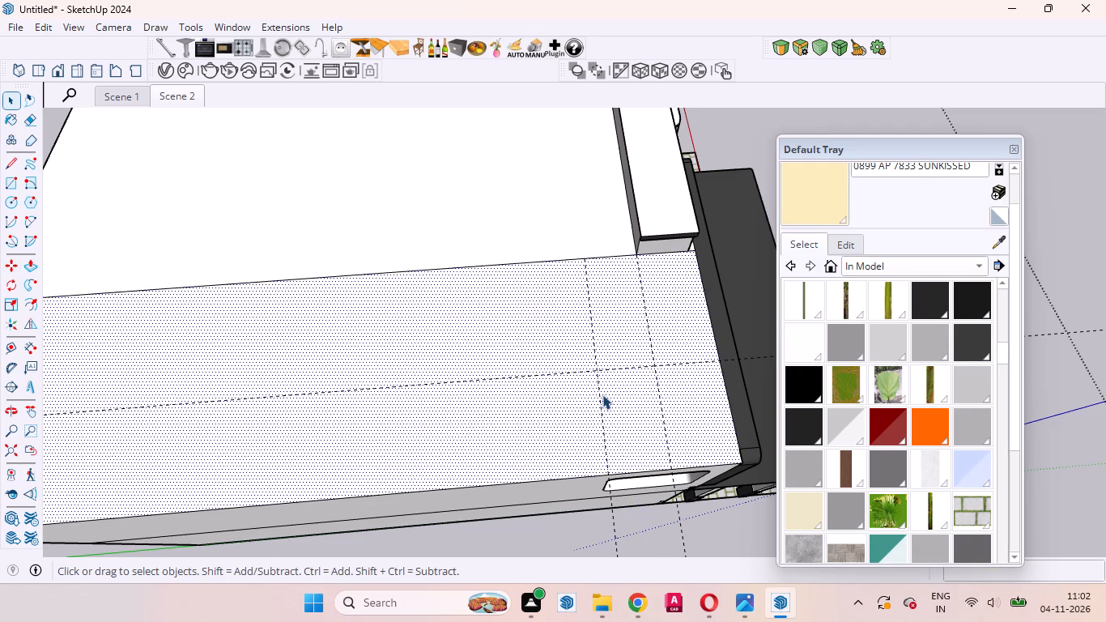
key("r")
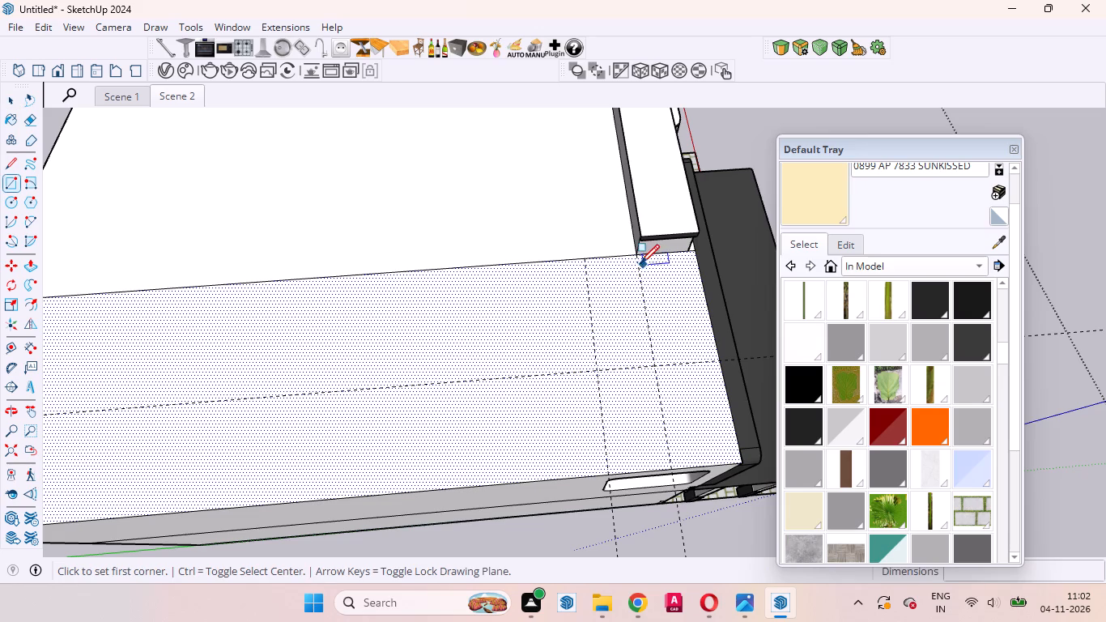
left_click(633, 253)
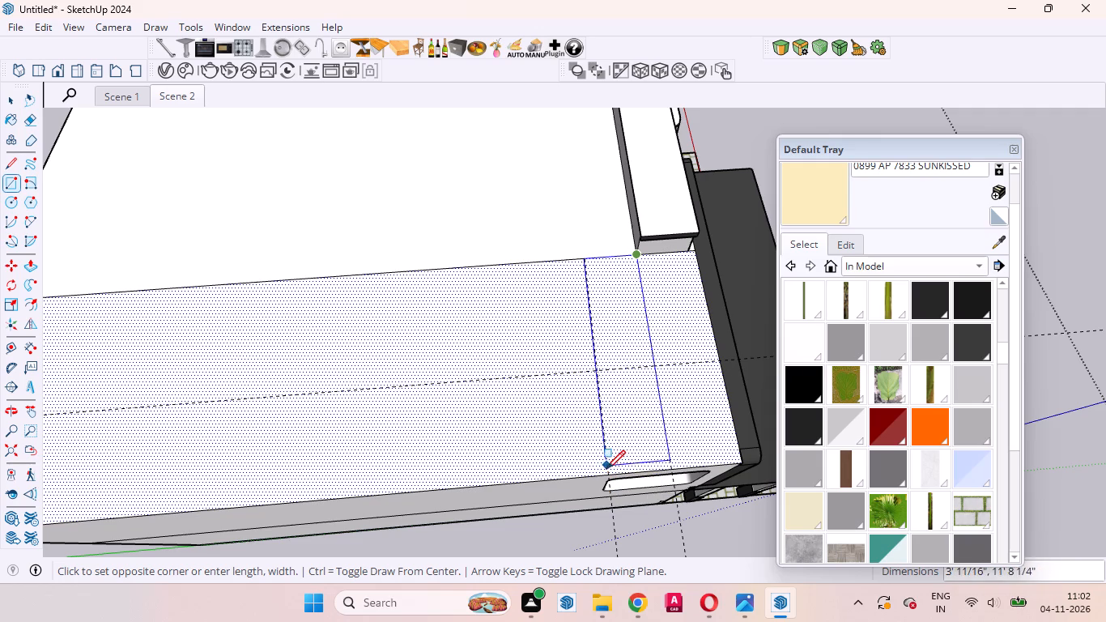
scroll(609, 472, "up", 8)
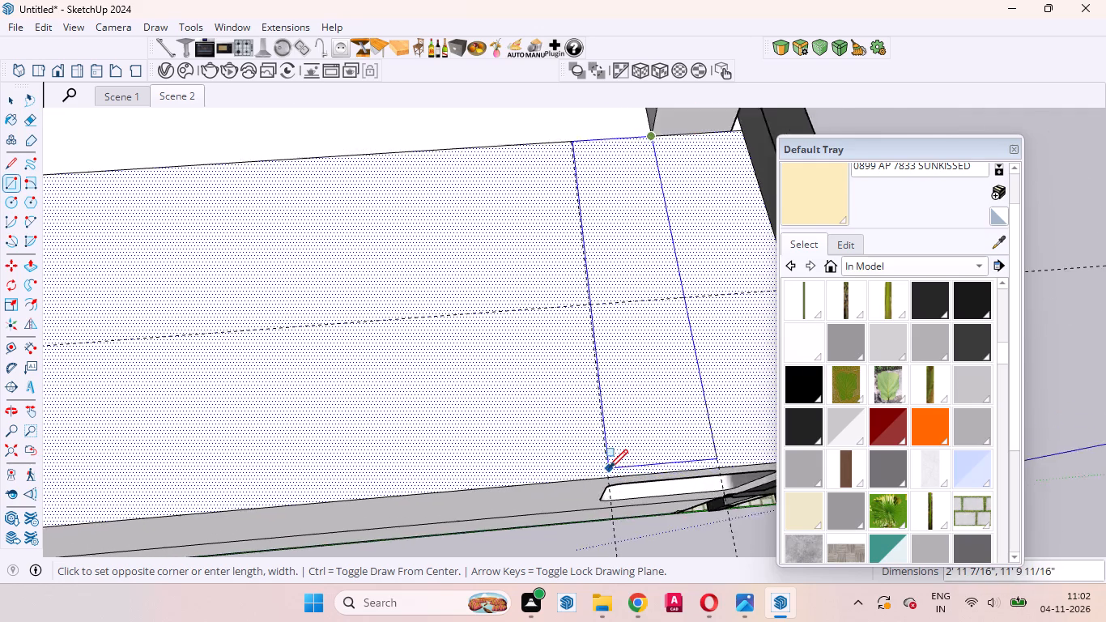
scroll(609, 468, "up", 8)
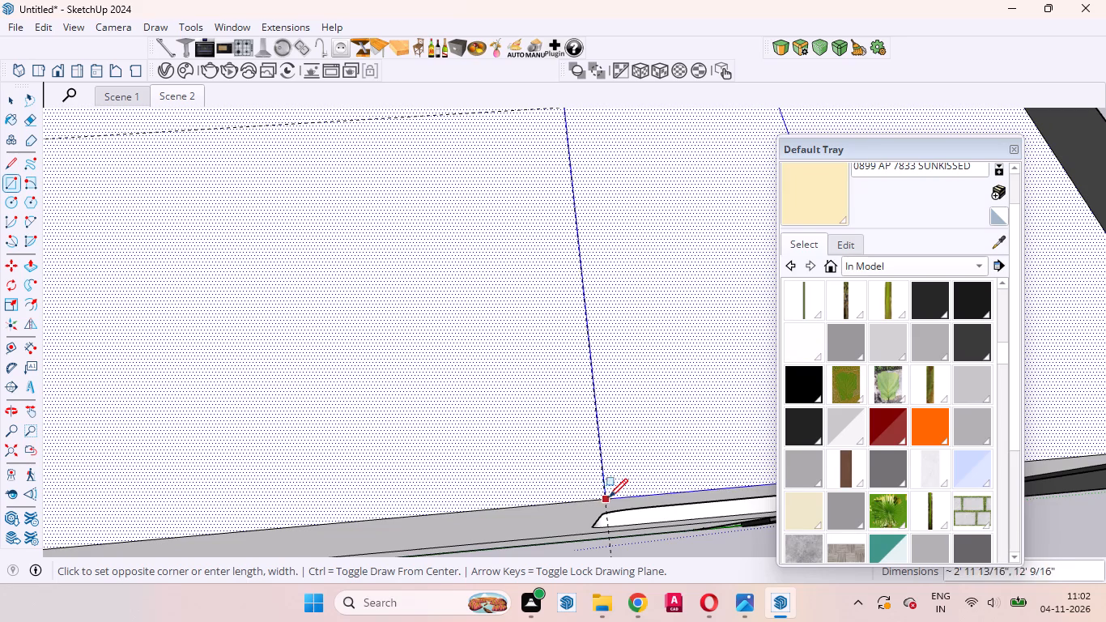
scroll(609, 493, "up", 16)
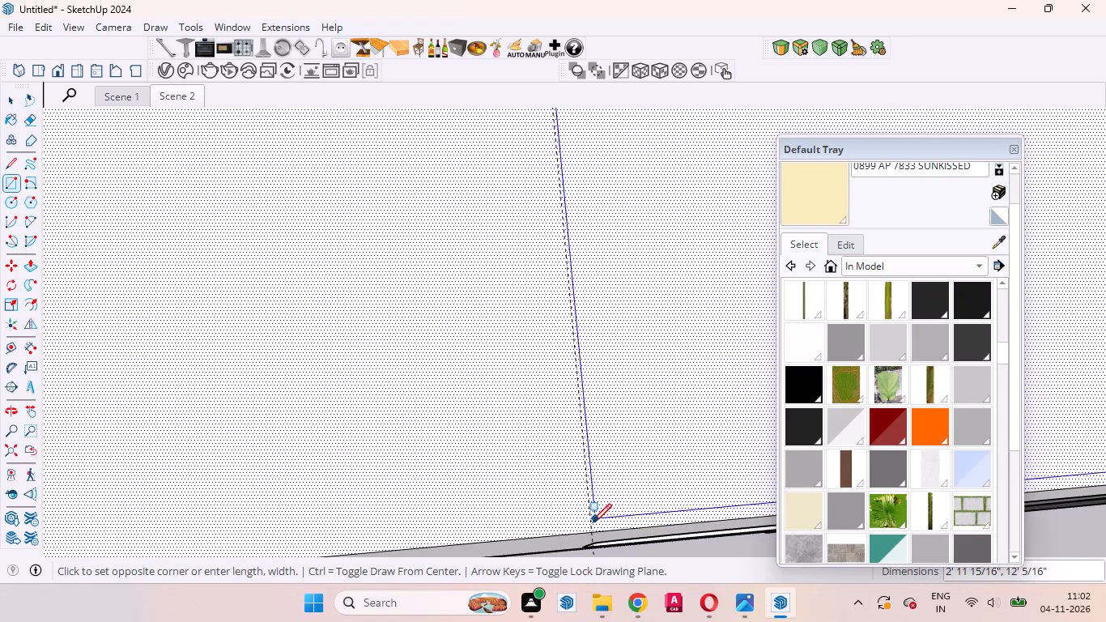
left_click(593, 530)
scroll(563, 410, "down", 4)
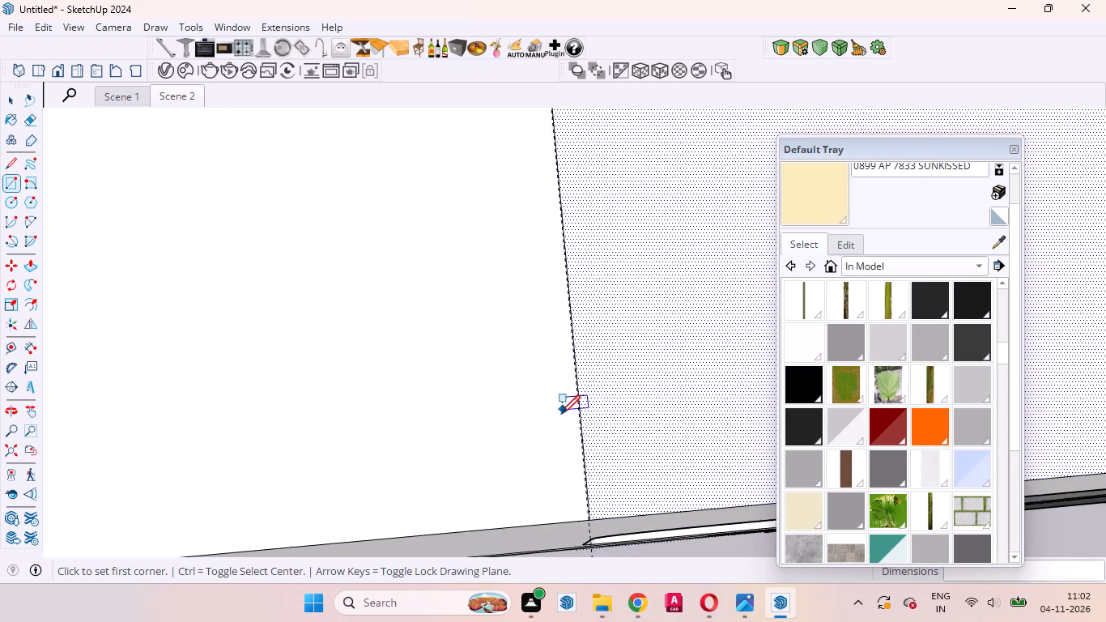
scroll(561, 414, "down", 20)
scroll(538, 466, "up", 2)
scroll(538, 466, "down", 12)
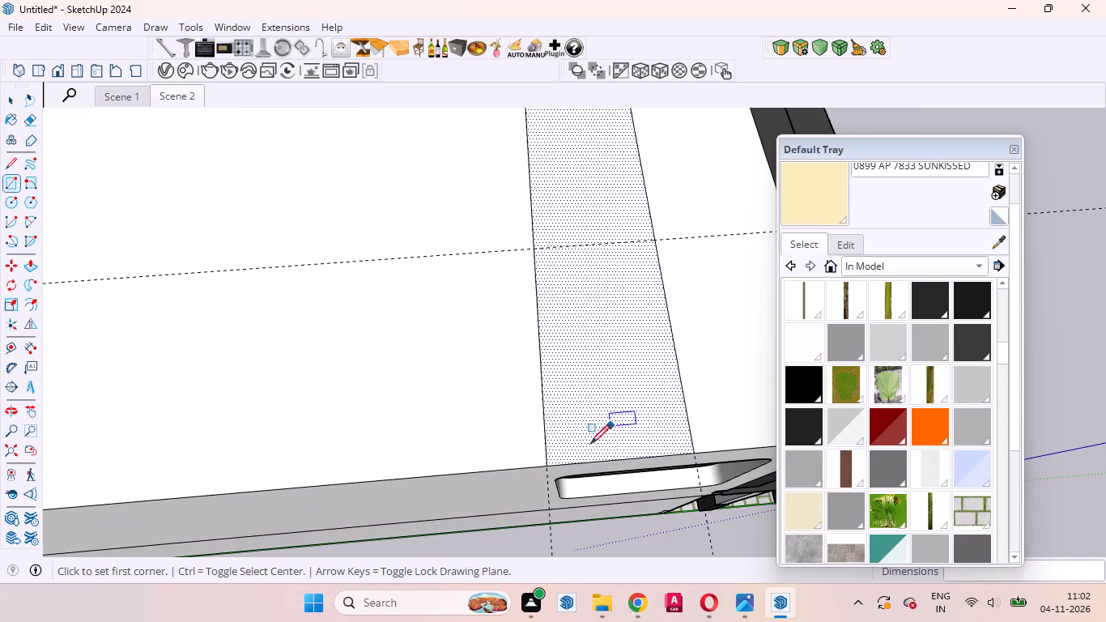
middle_click_drag(576, 447, 297, 389)
scroll(317, 373, "down", 10)
middle_click_drag(451, 388, 348, 330)
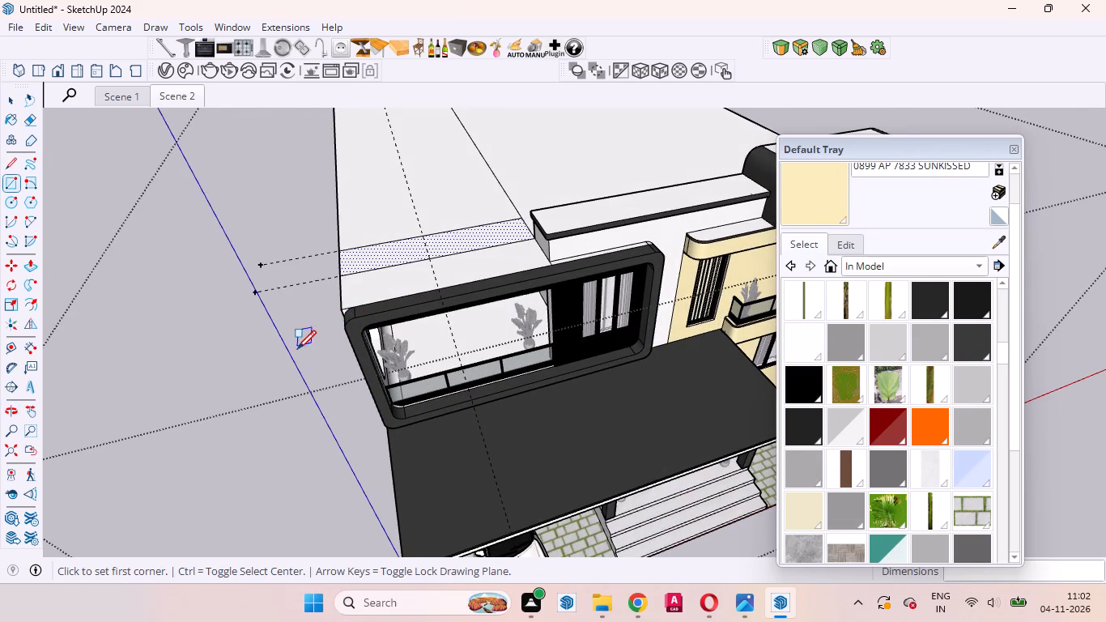
key("space")
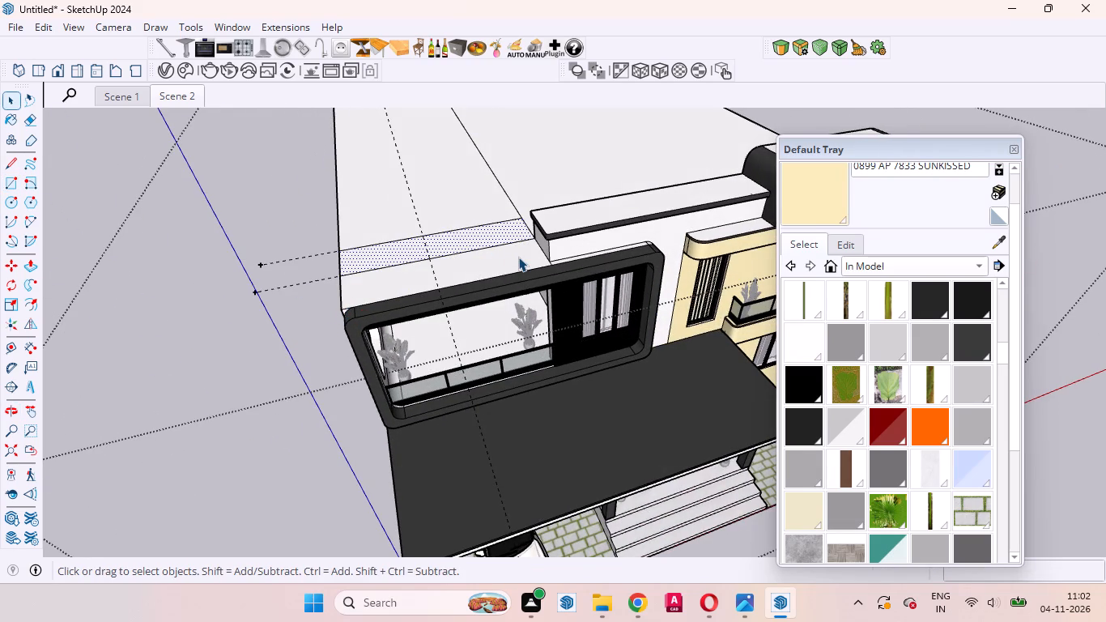
Push/Pull the new 3' wide roof rectangle up about 1' 7 5/8", level with the underside of the parapet's dark cap.
scroll(549, 156, "up", 5)
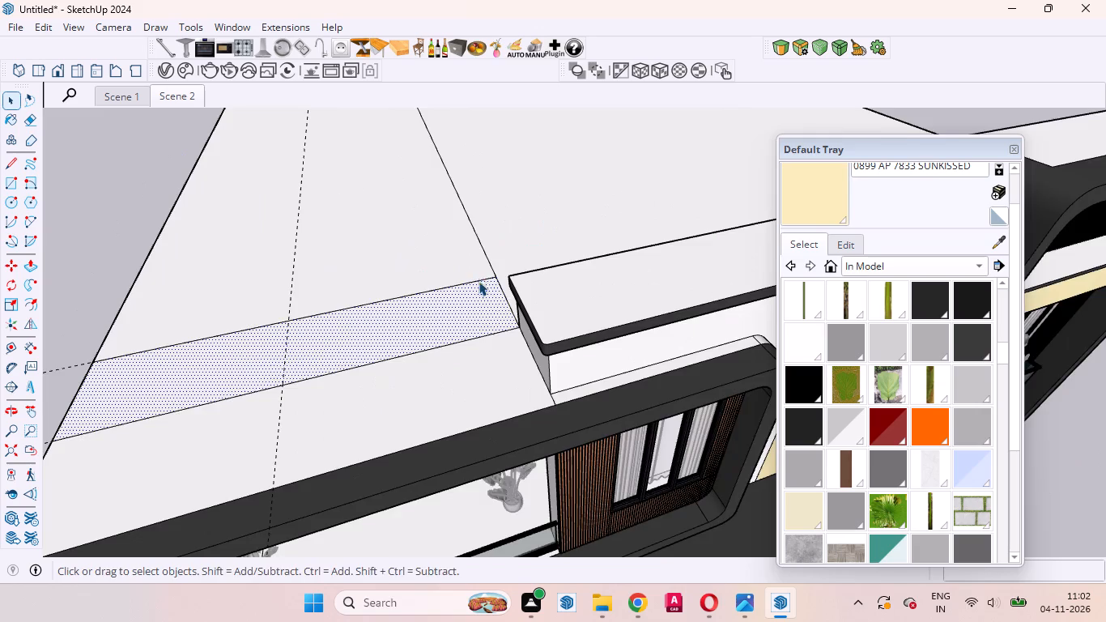
middle_click_drag(479, 282, 647, 298)
scroll(600, 339, "up", 5)
middle_click_drag(536, 439, 599, 486)
scroll(599, 486, "up", 1)
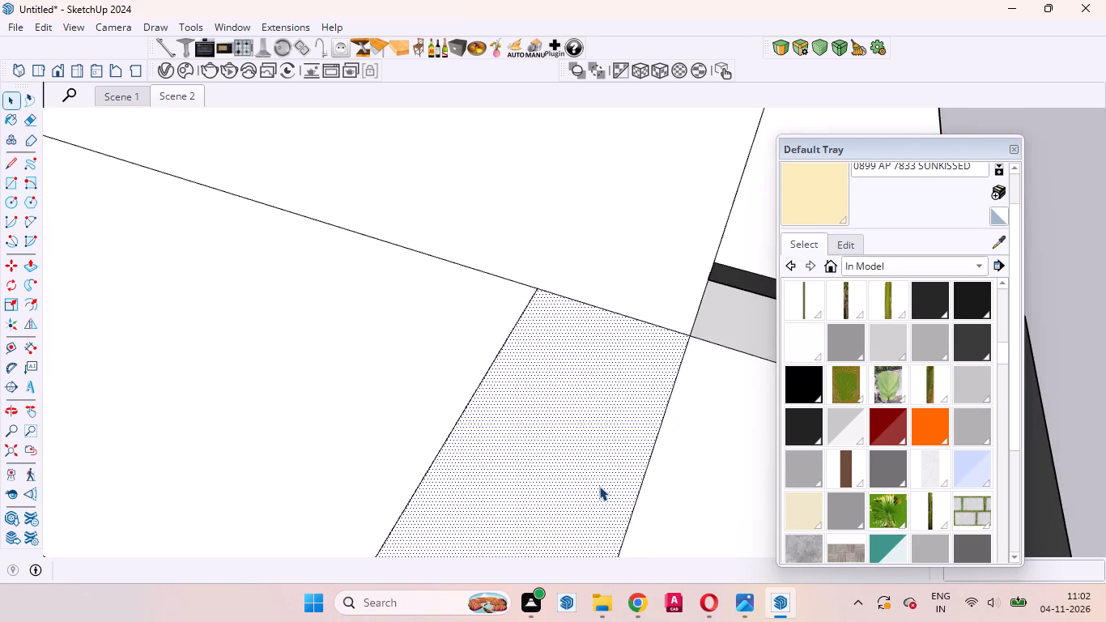
key("p")
left_click(599, 473)
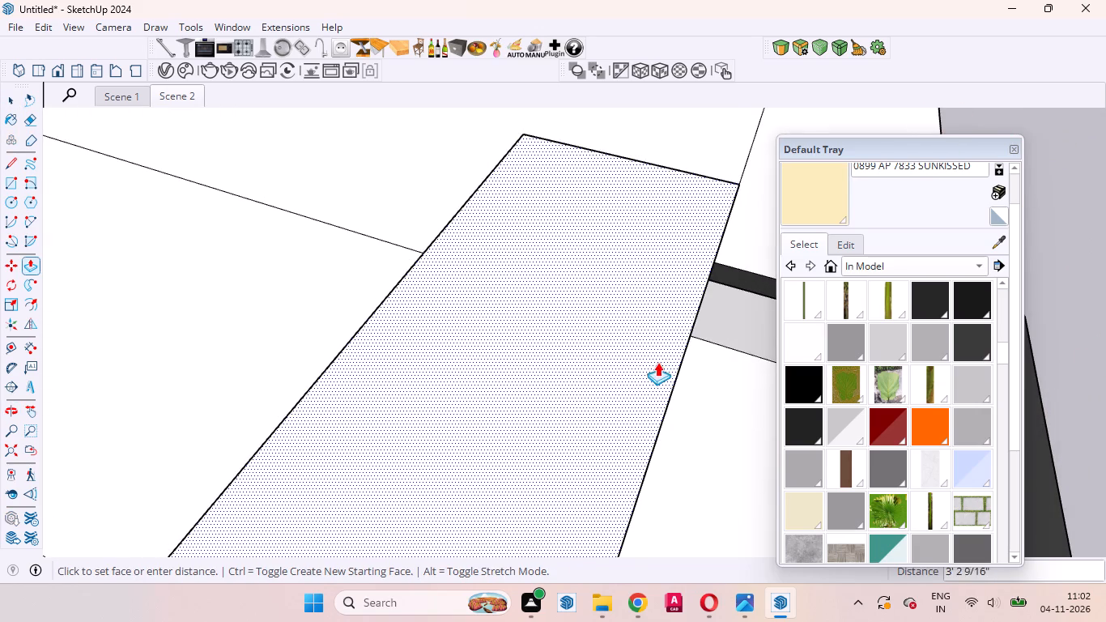
middle_click_drag(656, 364, 505, 250)
scroll(506, 268, "down", 9)
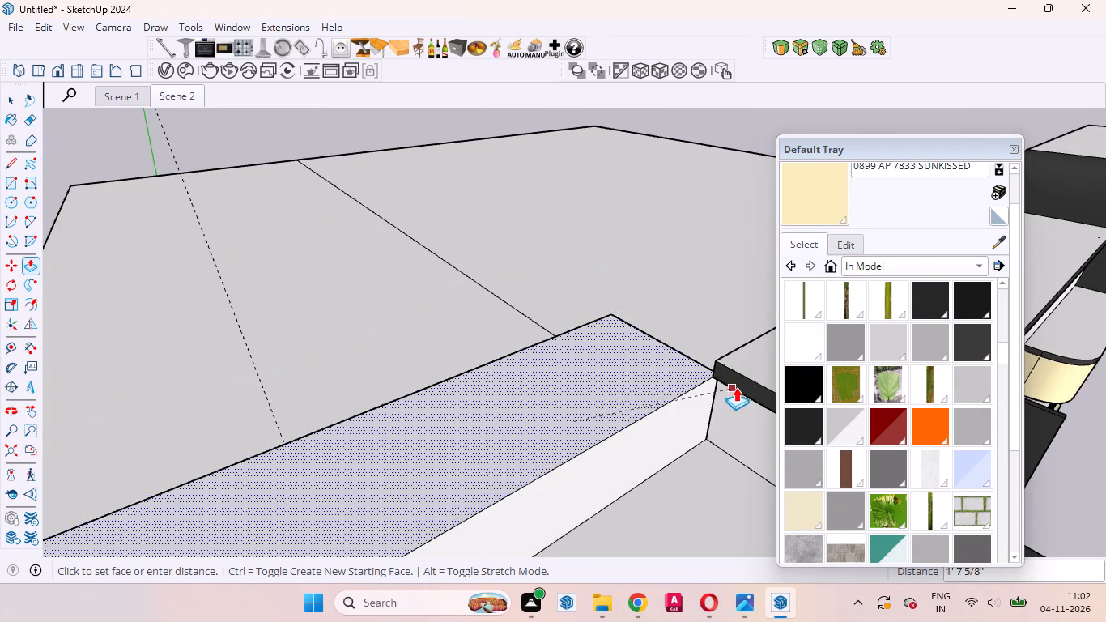
scroll(738, 402, "up", 5)
middle_click_drag(733, 408, 697, 390)
scroll(679, 345, "up", 3)
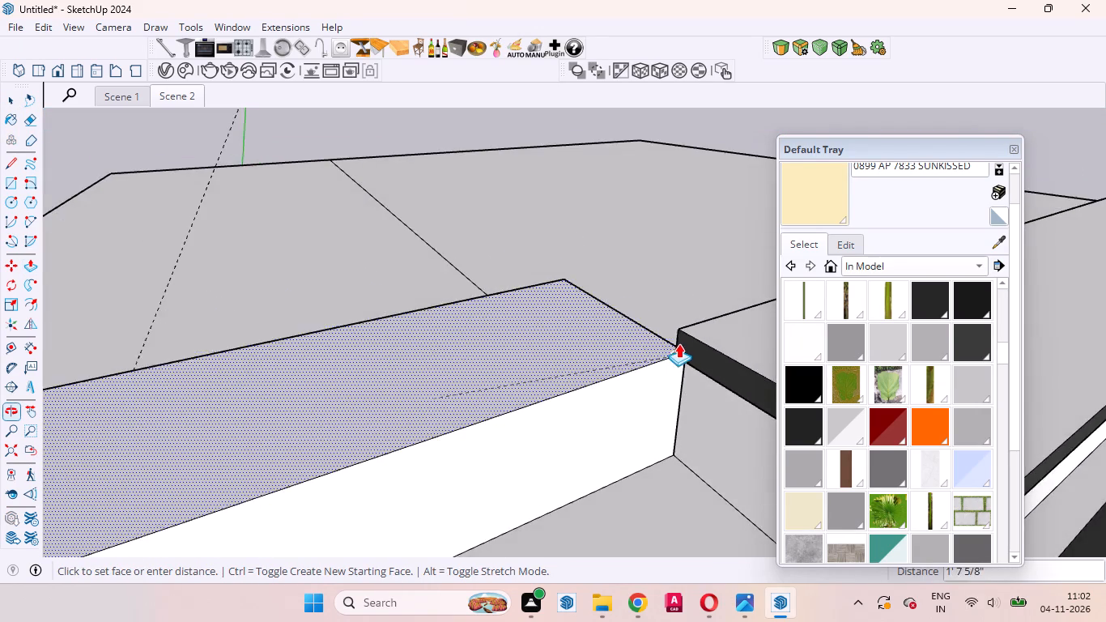
scroll(678, 343, "up", 1)
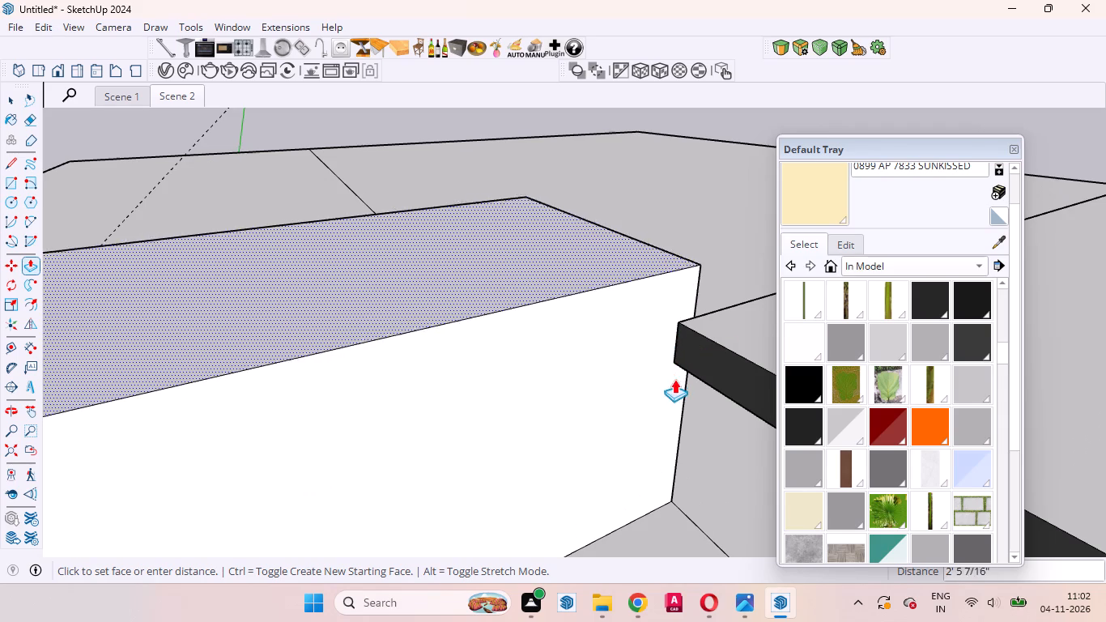
middle_click_drag(690, 410, 732, 245)
scroll(702, 360, "up", 5)
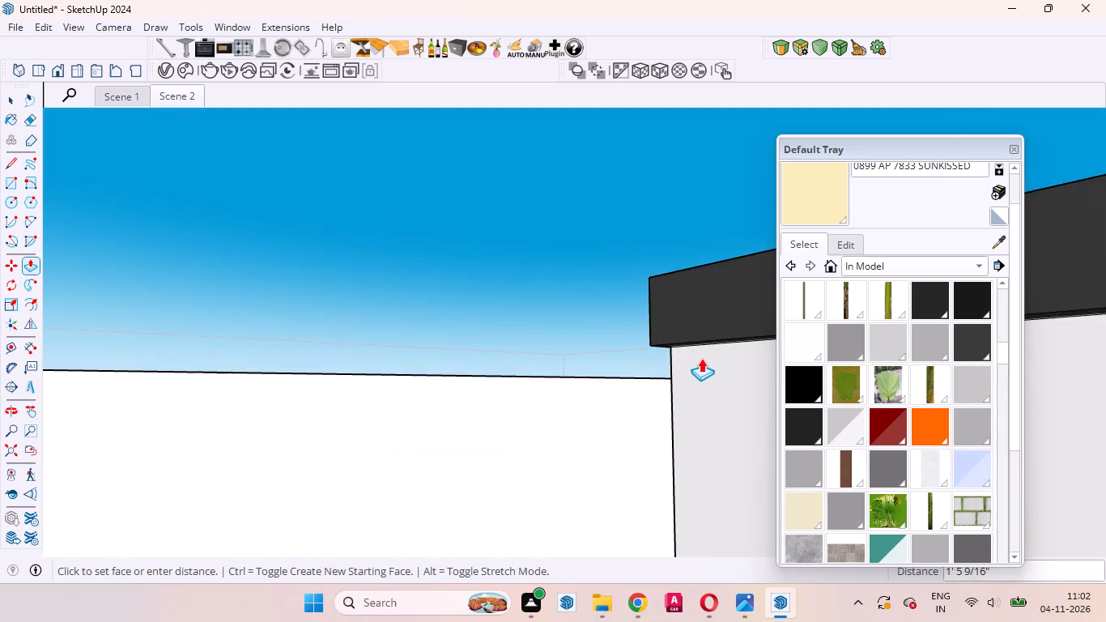
scroll(701, 358, "up", 15)
left_click(609, 329)
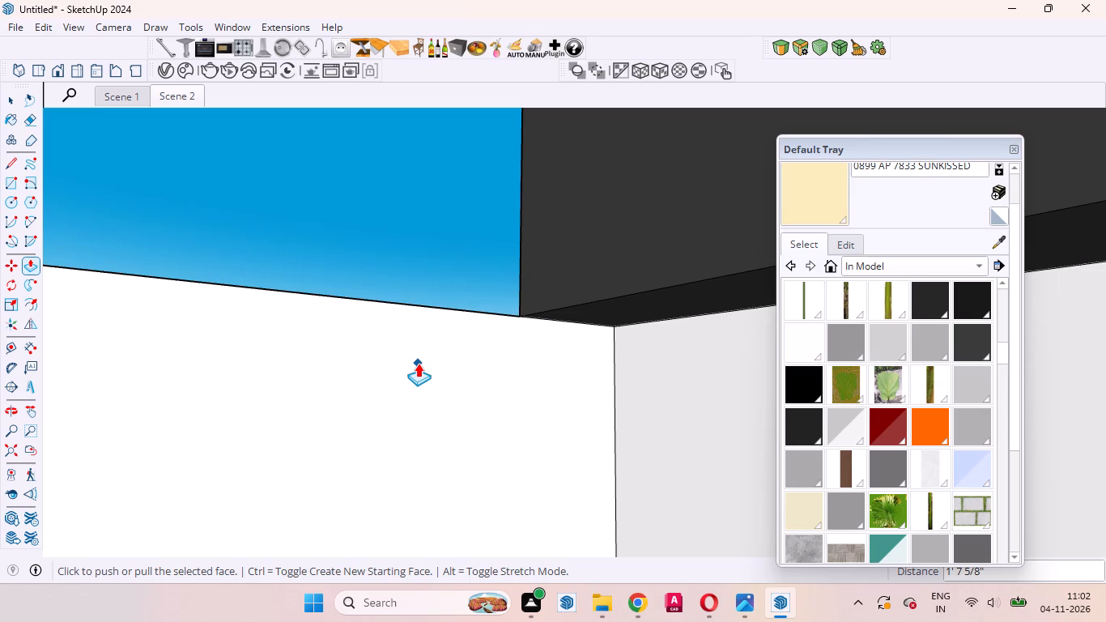
scroll(511, 340, "down", 5)
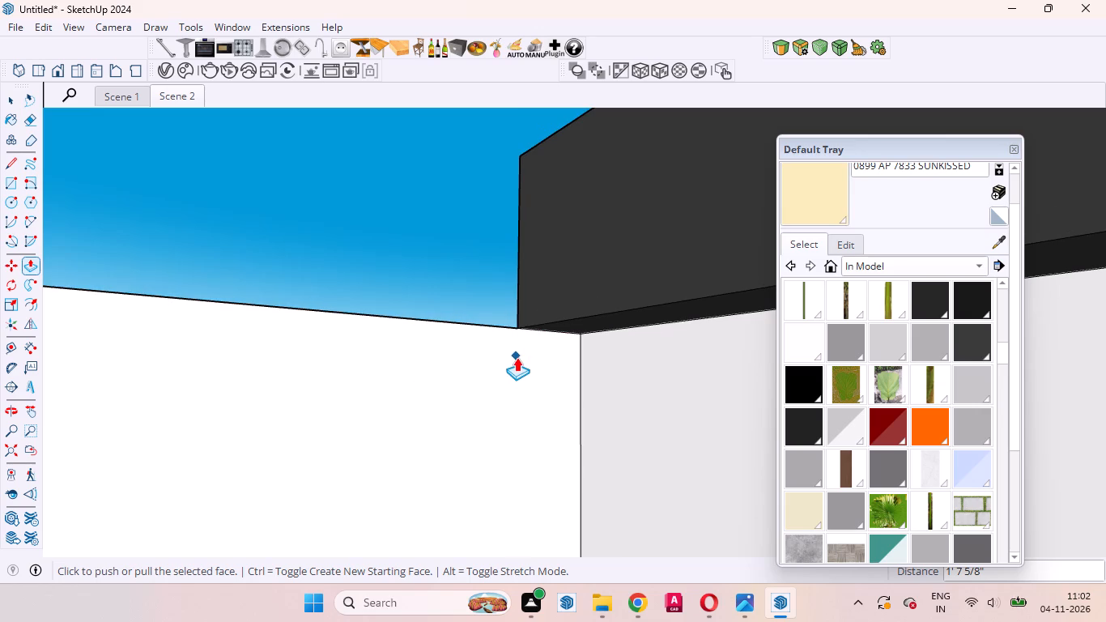
key("space")
Examine the junction between the newly raised roof block and the parapet's dark cap from several angles.
scroll(482, 334, "down", 6)
middle_click_drag(480, 354, 651, 461)
scroll(656, 449, "up", 1)
scroll(638, 373, "down", 3)
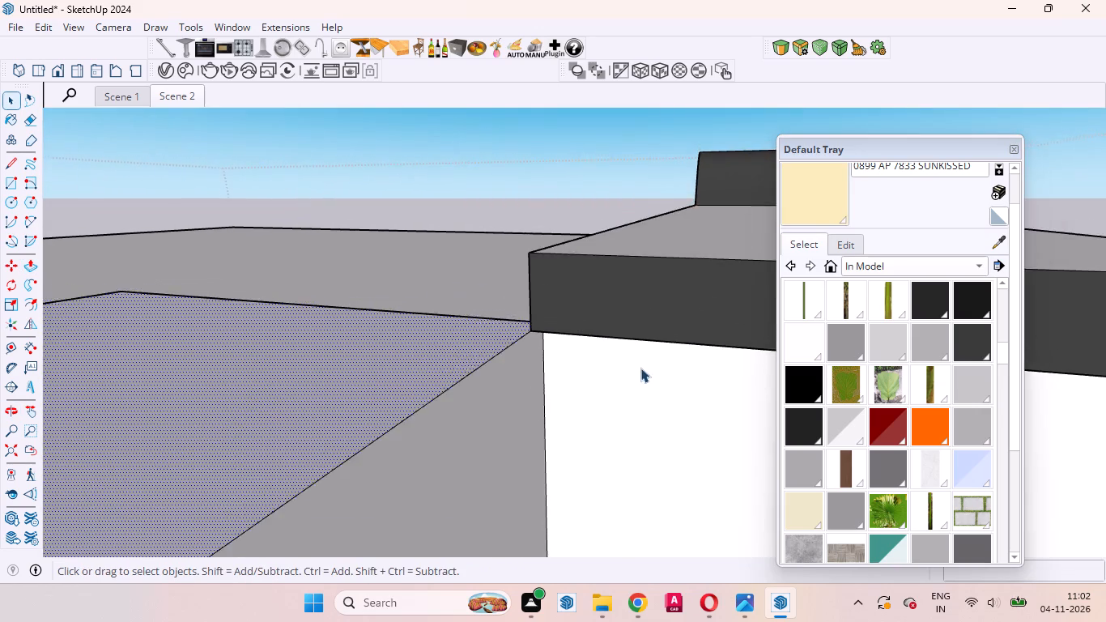
scroll(640, 368, "down", 6)
scroll(603, 361, "up", 10)
middle_click_drag(547, 351, 708, 410)
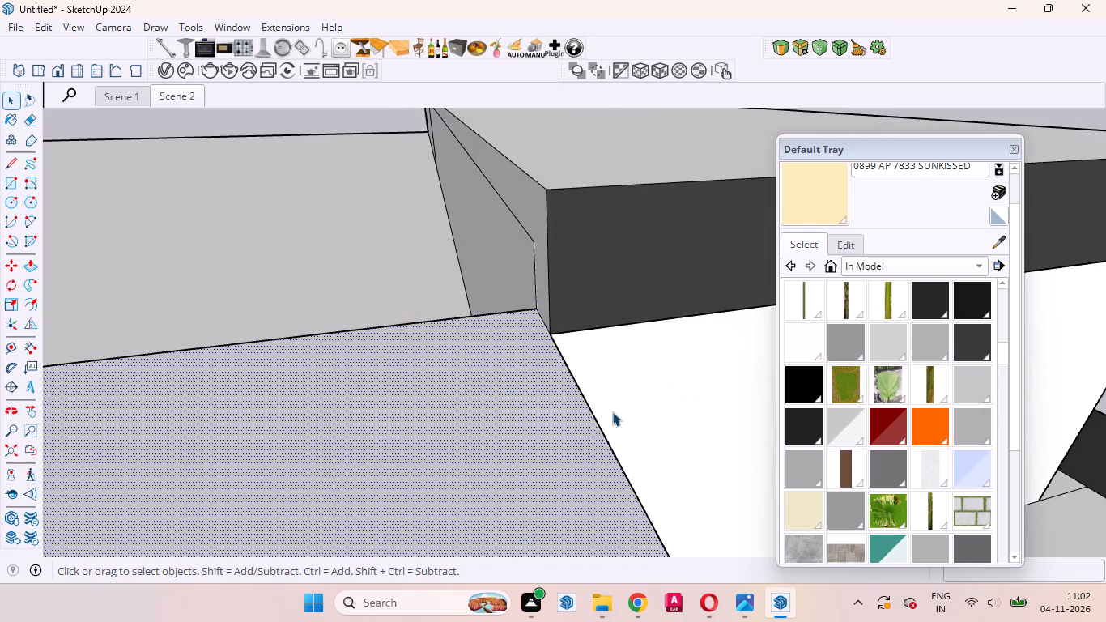
scroll(489, 378, "down", 20)
scroll(489, 378, "down", 1)
middle_click_drag(538, 411, 279, 356)
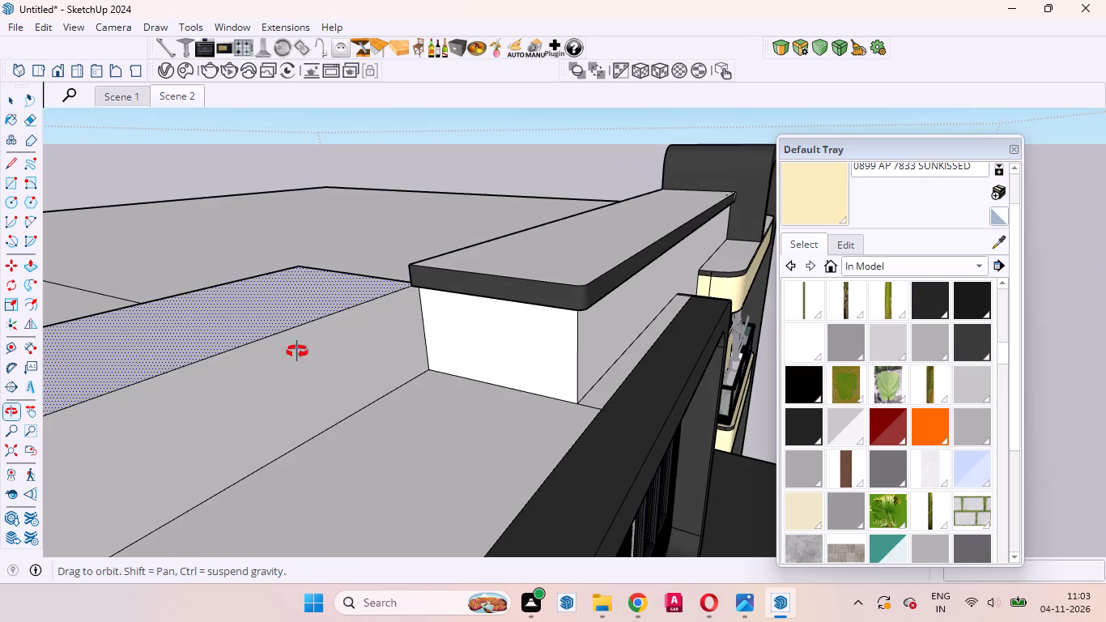
scroll(386, 327, "down", 10)
key("space")
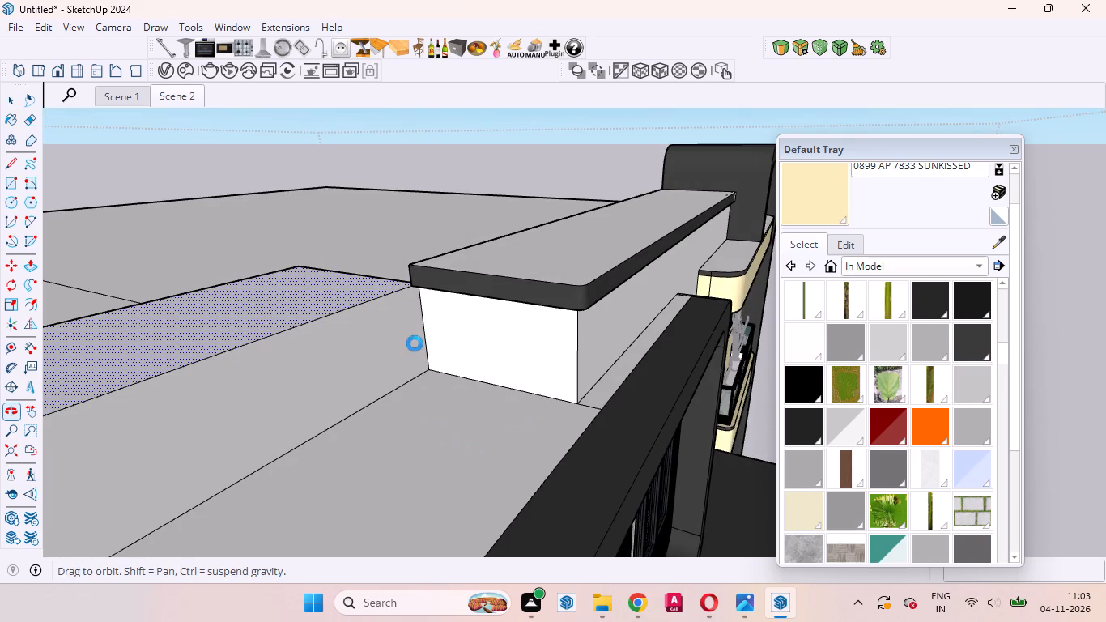
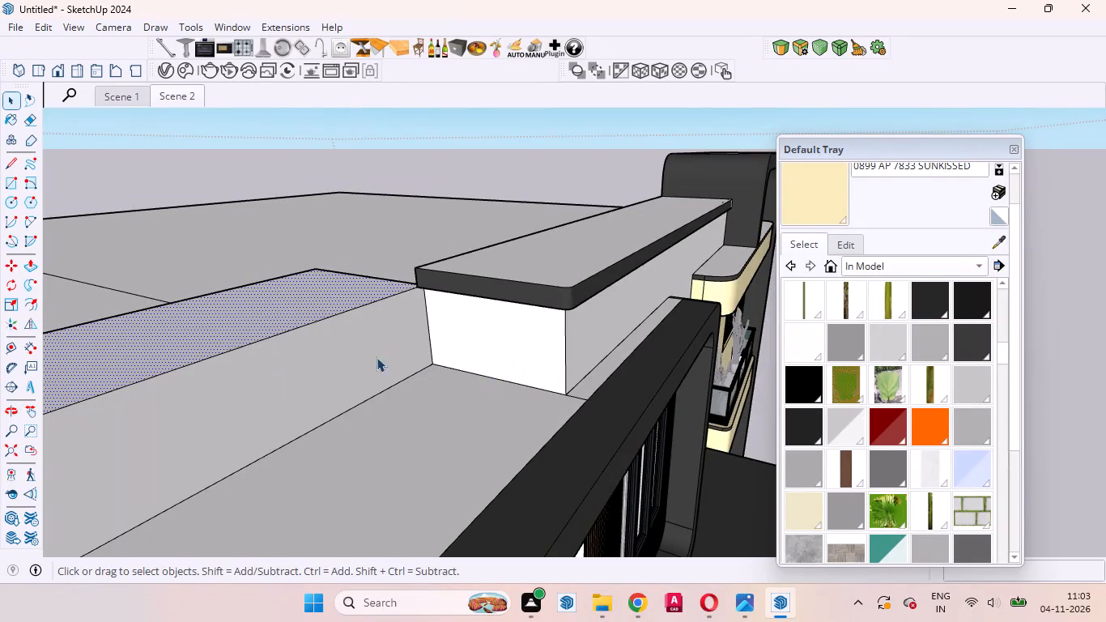
Push/Pull the selected top face of the raised roof block up 4 3/8", level with the top of the parapet's dark cap.
key("p")
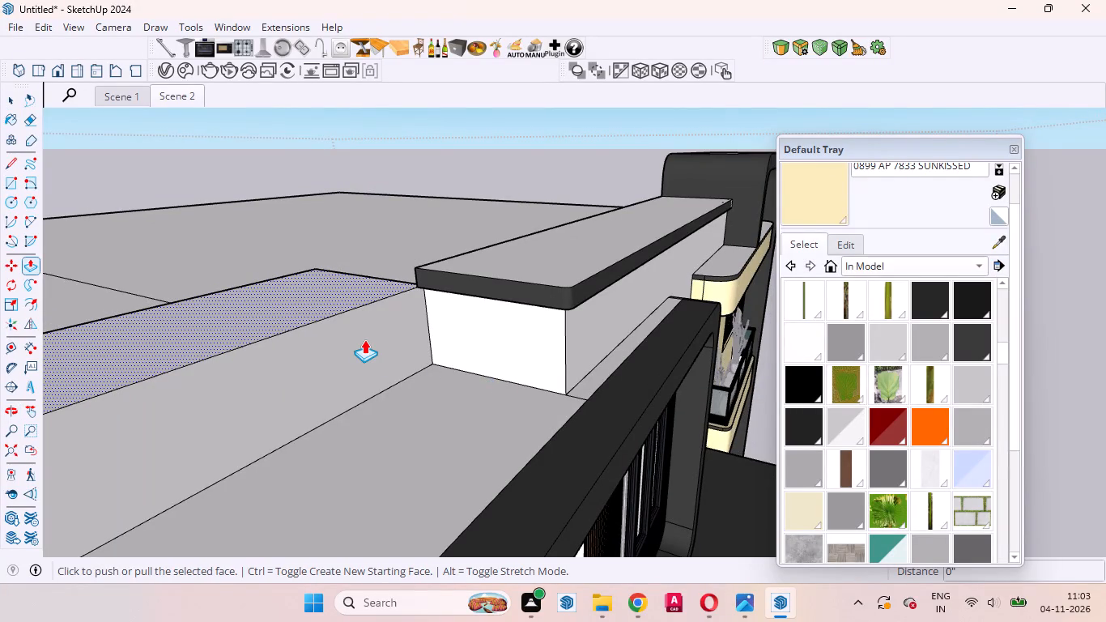
scroll(371, 356, "down", 5)
middle_click_drag(303, 281, 483, 373)
scroll(482, 373, "down", 5)
scroll(678, 506, "up", 3)
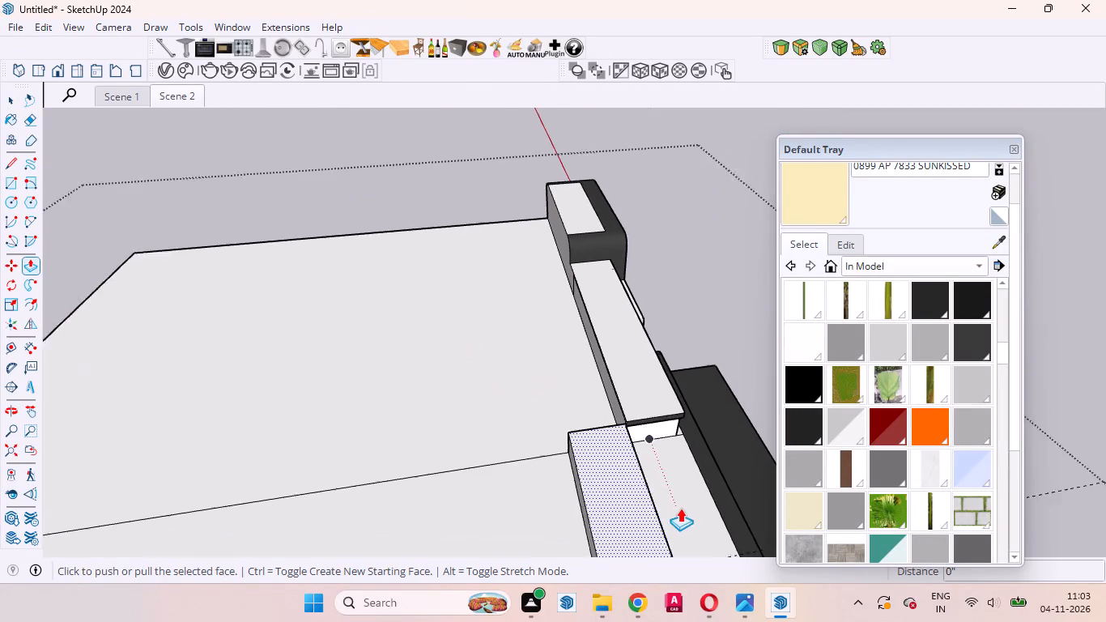
scroll(680, 508, "up", 2)
left_click(602, 470)
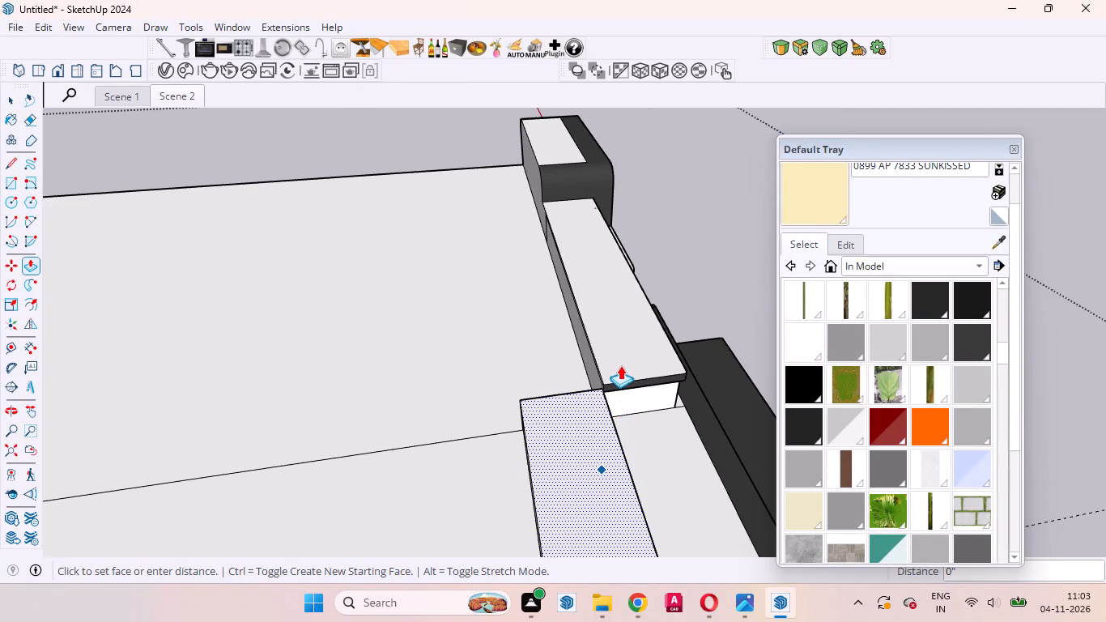
scroll(620, 363, "up", 14)
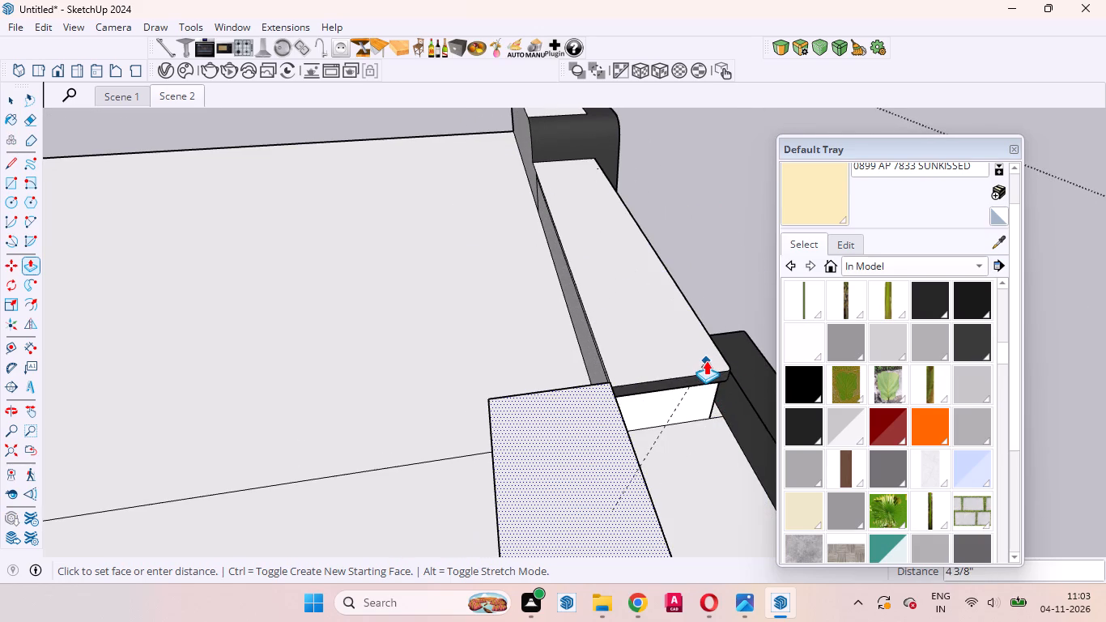
left_click(706, 360)
middle_click_drag(681, 432, 445, 403)
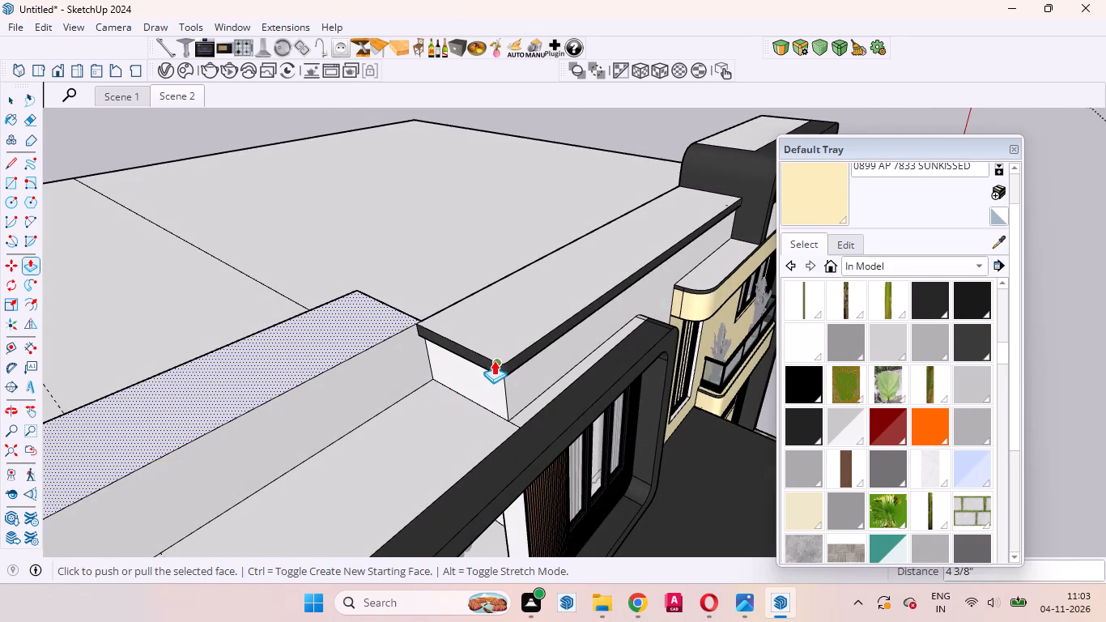
key("space")
Place a guide along the block's long front face, 4 3/8" below its top edge, at the underside of the dark cap.
type("t")
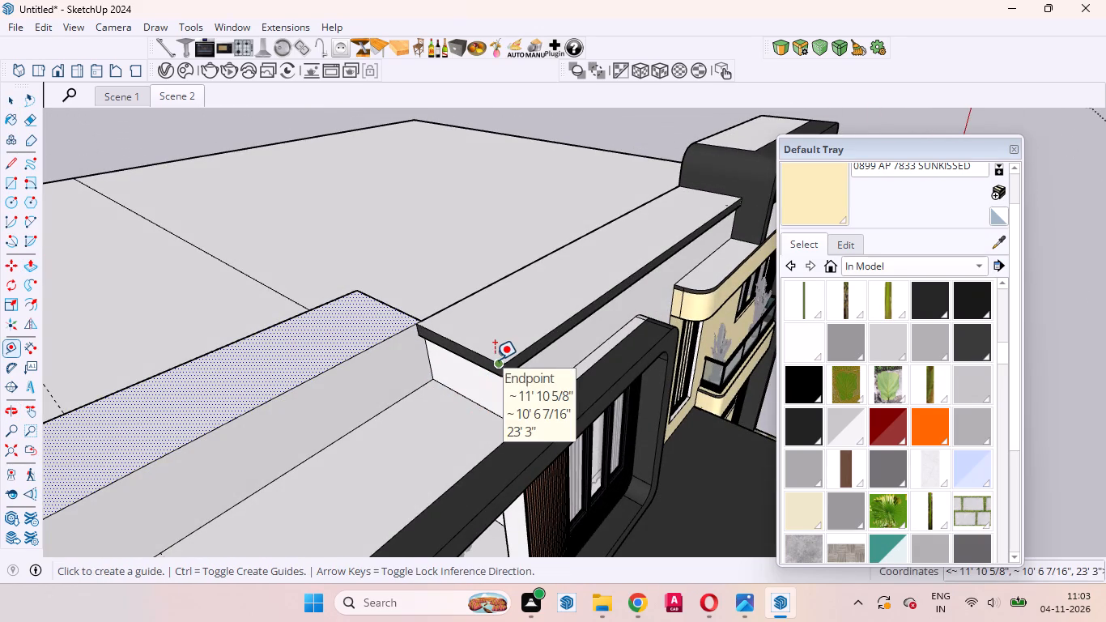
scroll(449, 312, "up", 9)
middle_click_drag(355, 378, 357, 325)
scroll(369, 268, "up", 5)
left_click(366, 295)
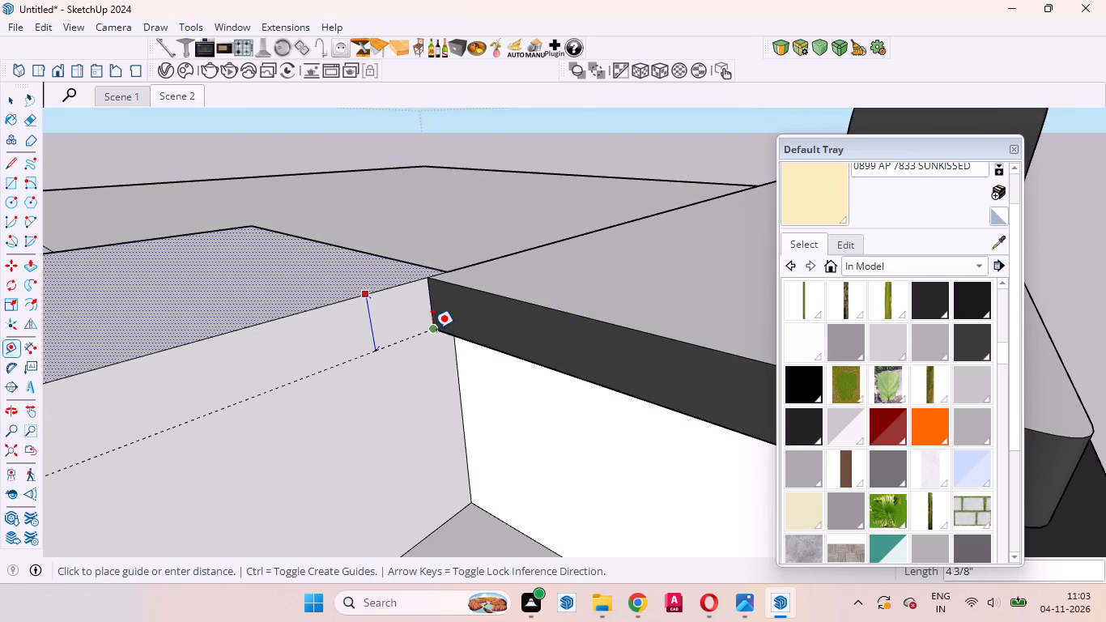
left_click(428, 329)
Place a guide across the block's end face, 4 3/8" below its top edge, meeting the guide on the long face.
scroll(413, 369, "down", 12)
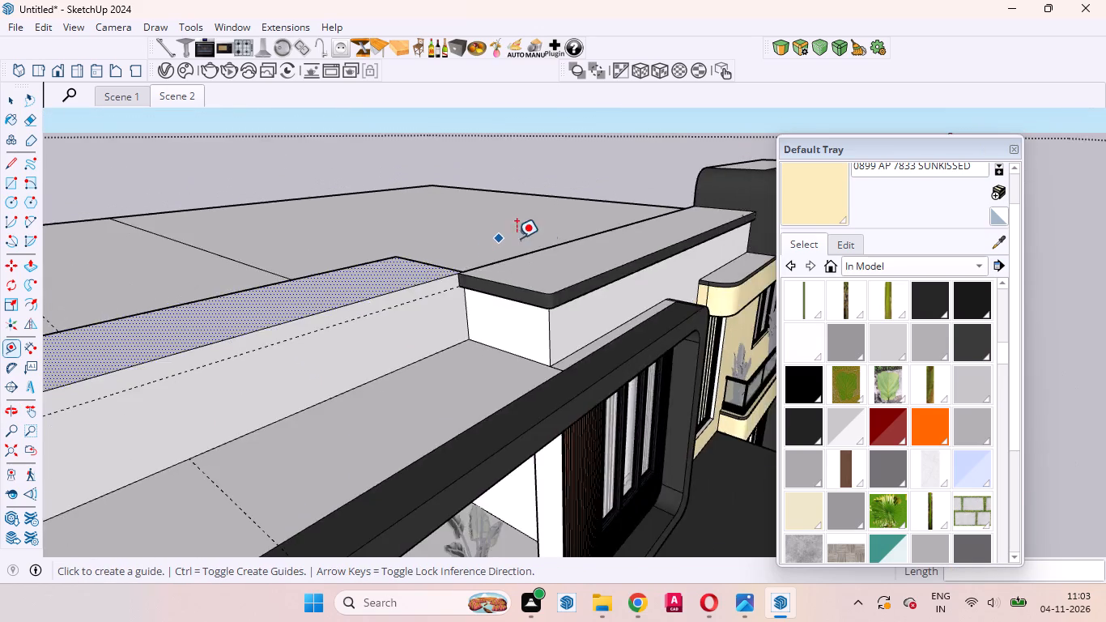
scroll(517, 238, "down", 2)
middle_click_drag(282, 340, 422, 316)
scroll(419, 317, "down", 1)
scroll(301, 348, "up", 6)
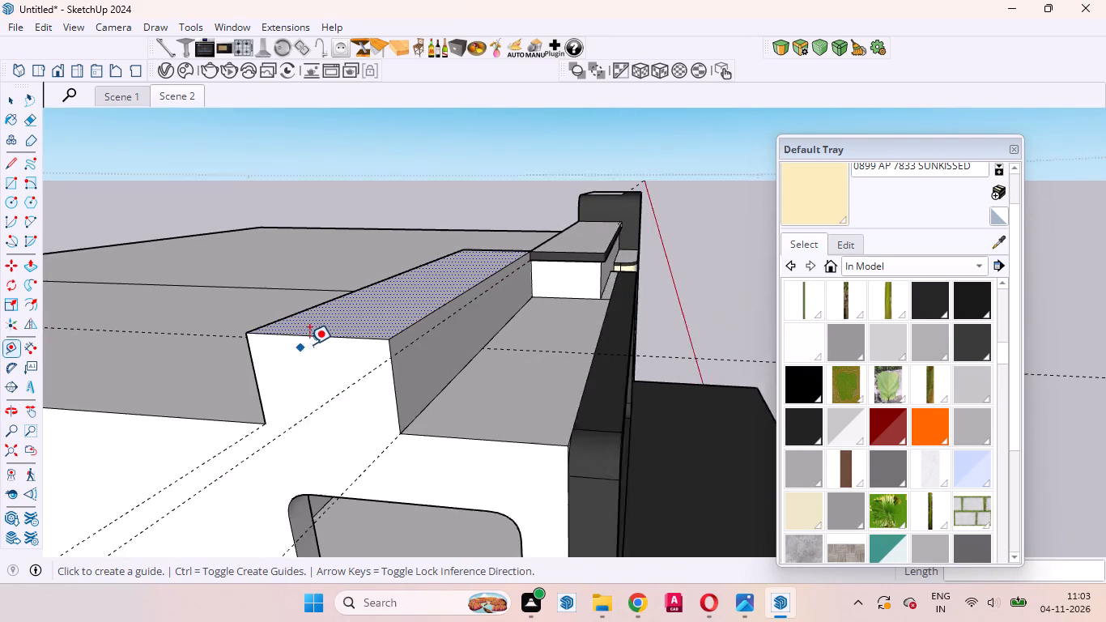
left_click(312, 337)
scroll(391, 364, "up", 4)
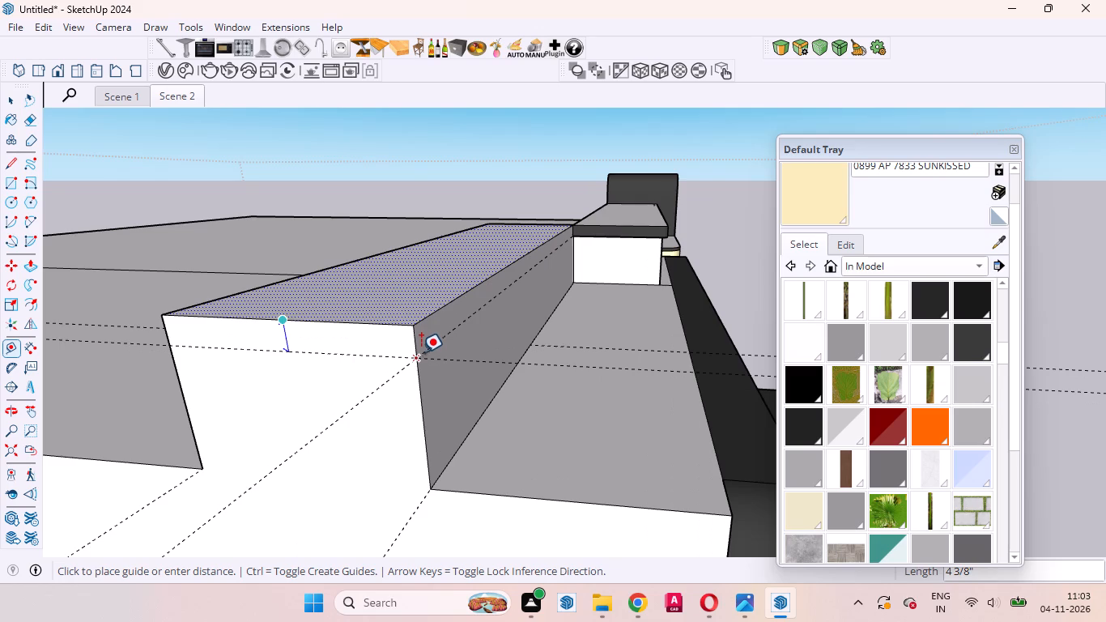
left_click(412, 356)
middle_click_drag(314, 366, 74, 372)
scroll(109, 334, "up", 1)
scroll(347, 341, "down", 4)
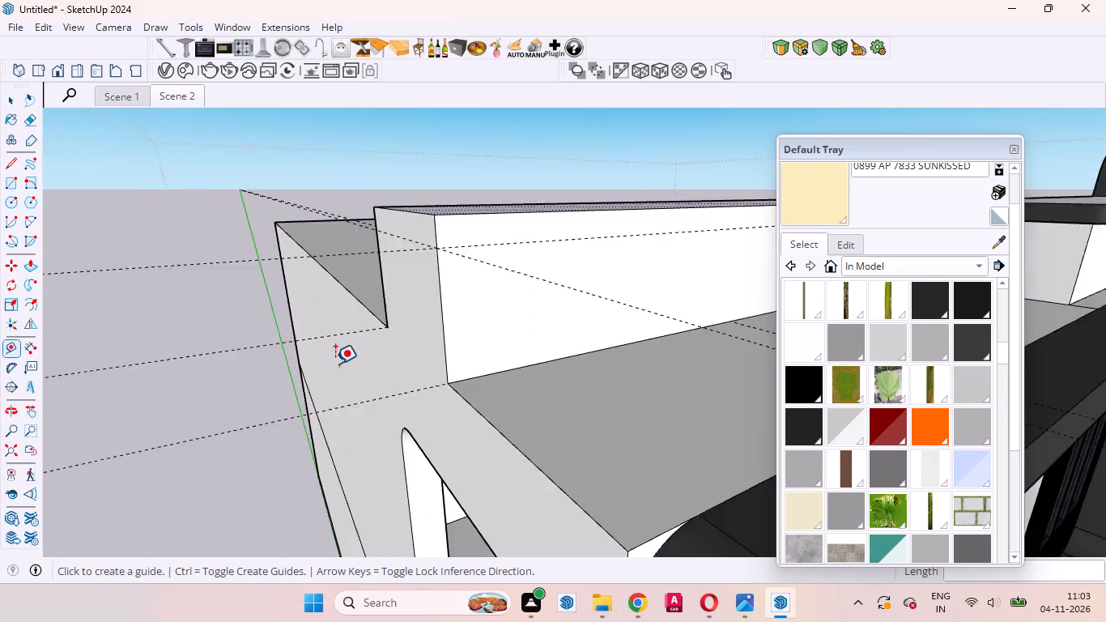
scroll(335, 364, "down", 5)
key("space")
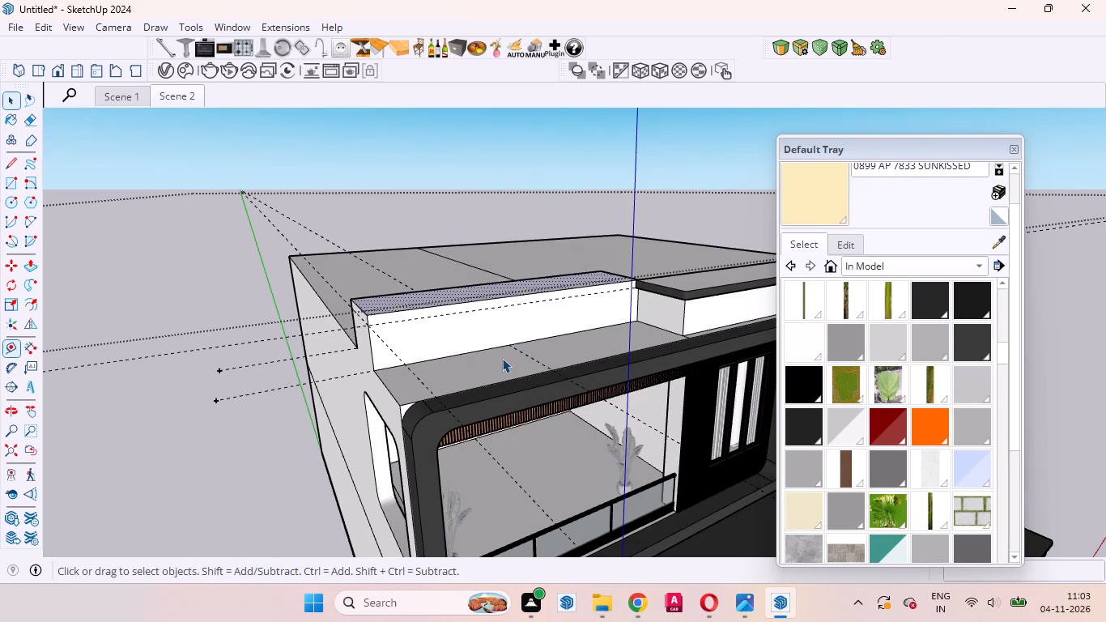
Draw a rectangle 4 3/8" by about 11' 10 9/16" along the top of the block's long face, from the guide intersection to the dark cap.
double_click(444, 345)
scroll(443, 336, "up", 1)
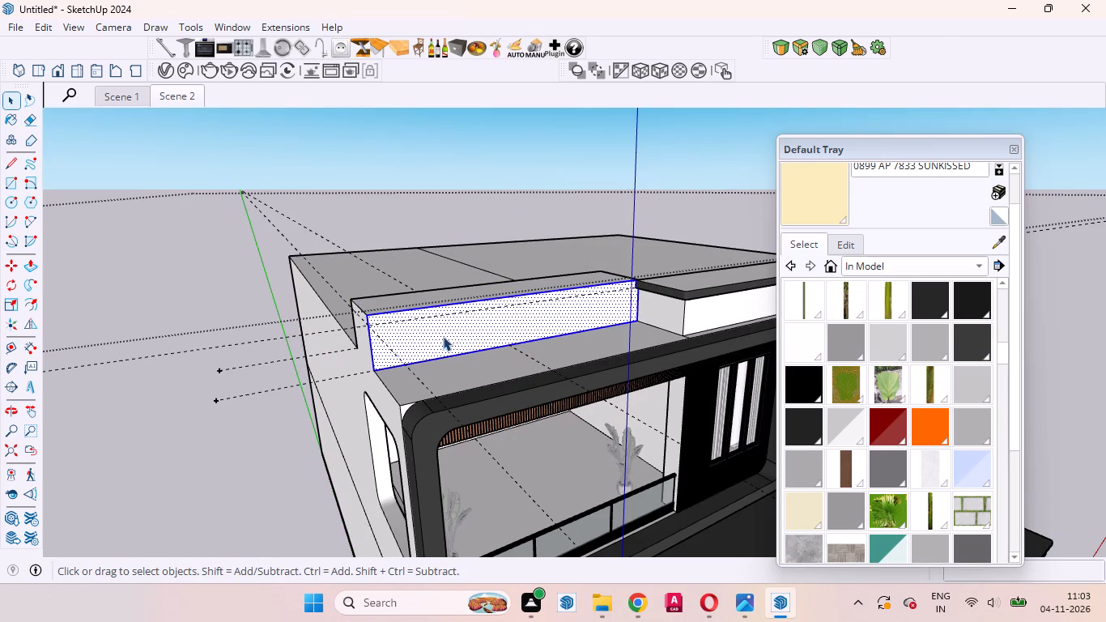
scroll(443, 336, "up", 2)
left_click(492, 339)
scroll(453, 333, "up", 4)
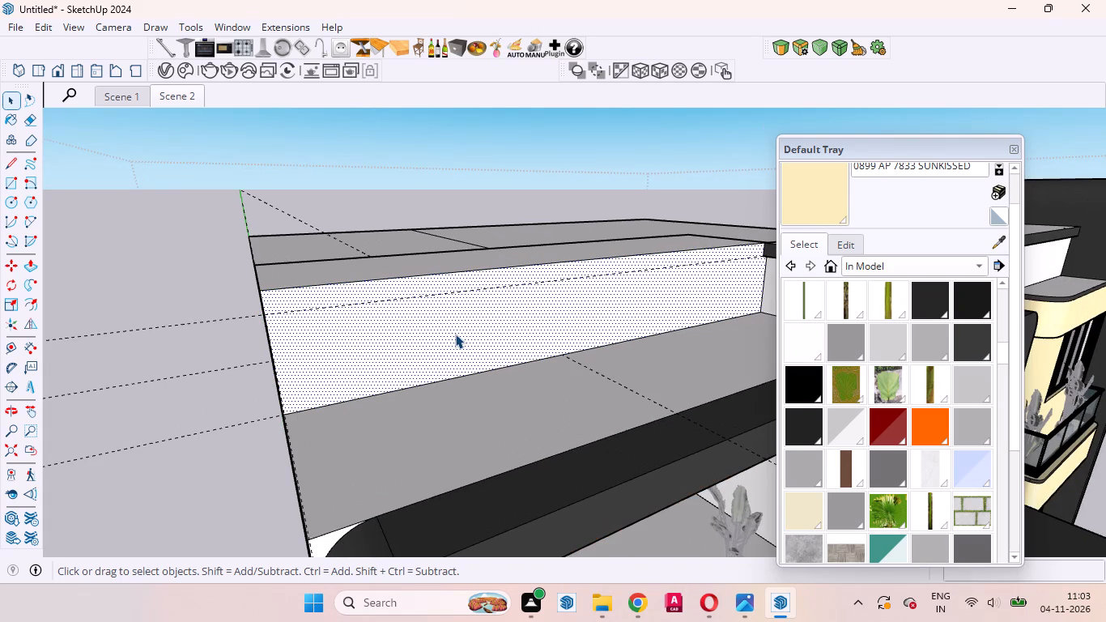
key("r")
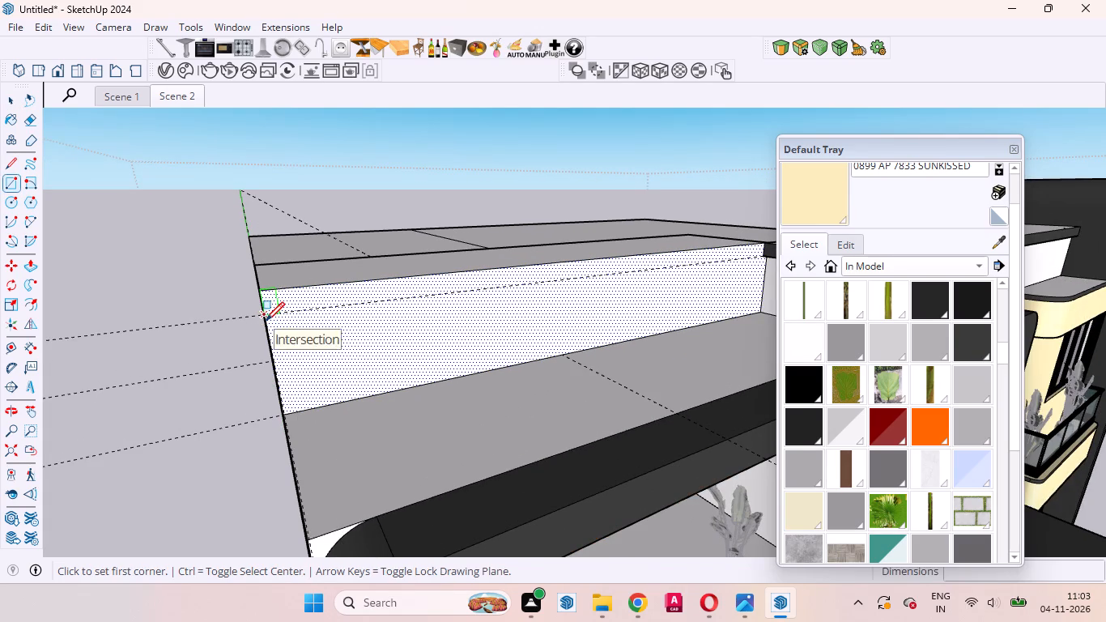
left_click(266, 321)
scroll(246, 359, "down", 4)
scroll(610, 292, "up", 7)
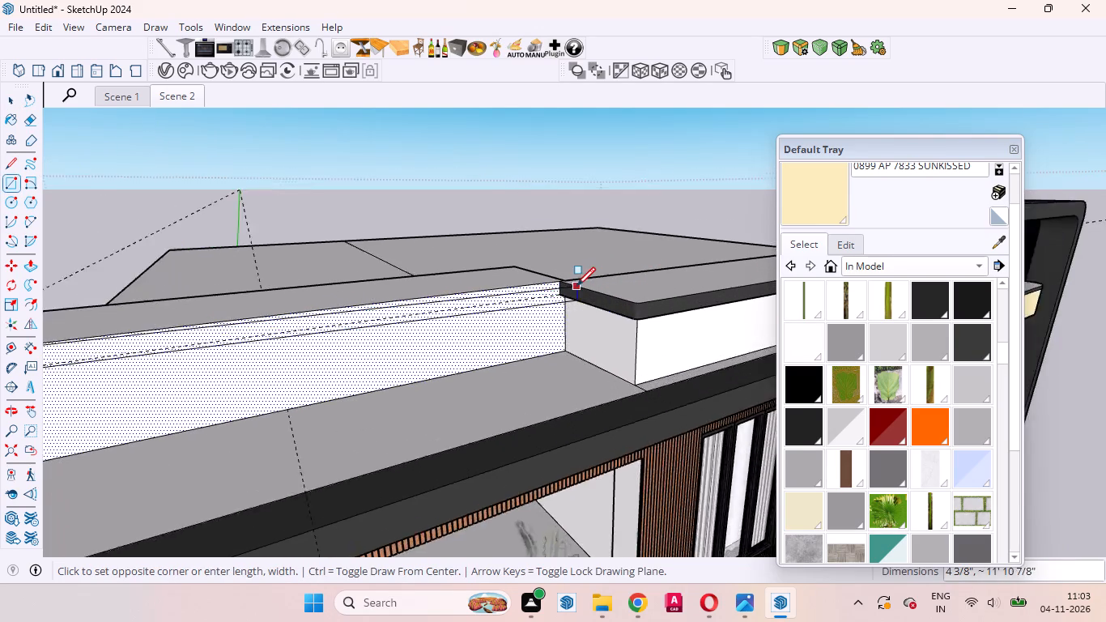
scroll(576, 286, "up", 6)
left_click(554, 279)
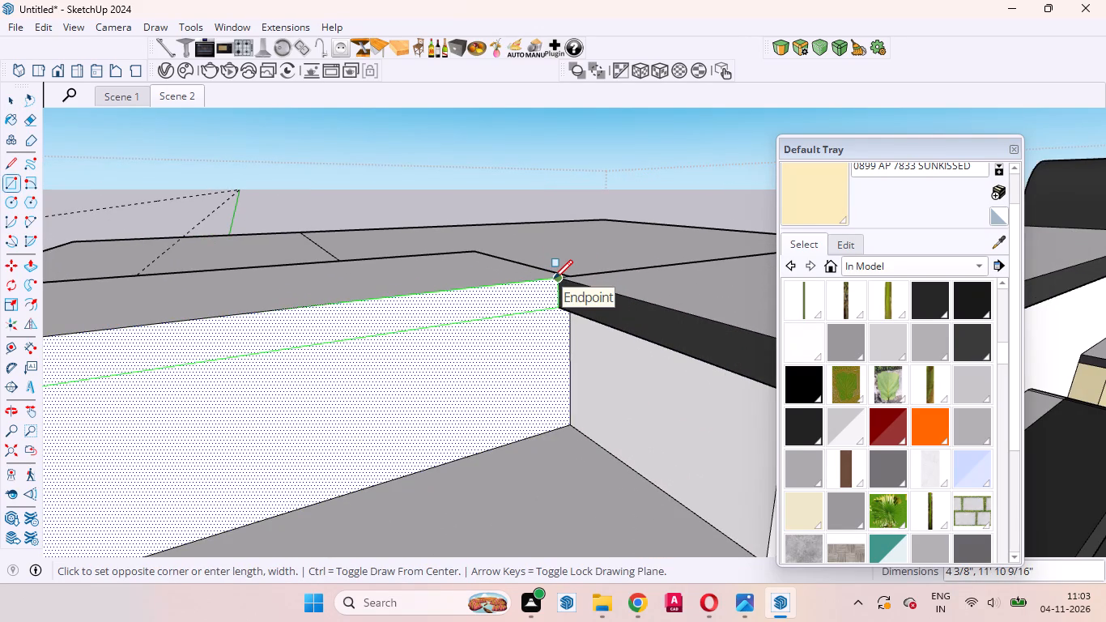
key("space")
Measure the dark cap's overhang beyond the white parapet wall at the underside of its far corner.
left_click(503, 388)
middle_click_drag(501, 387, 578, 333)
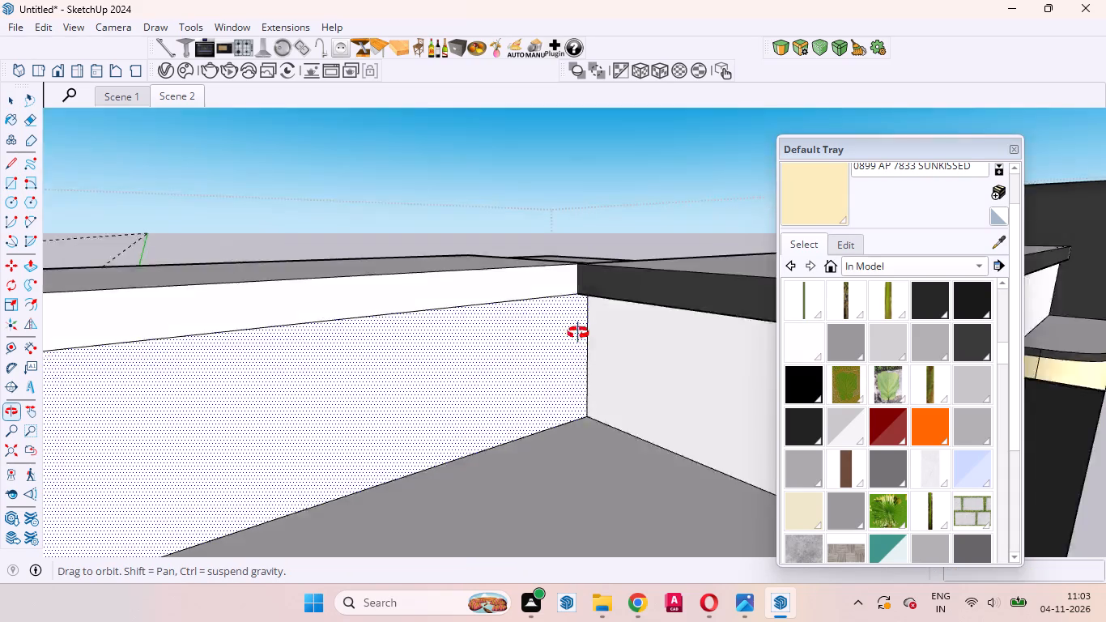
middle_click_drag(578, 333, 335, 296)
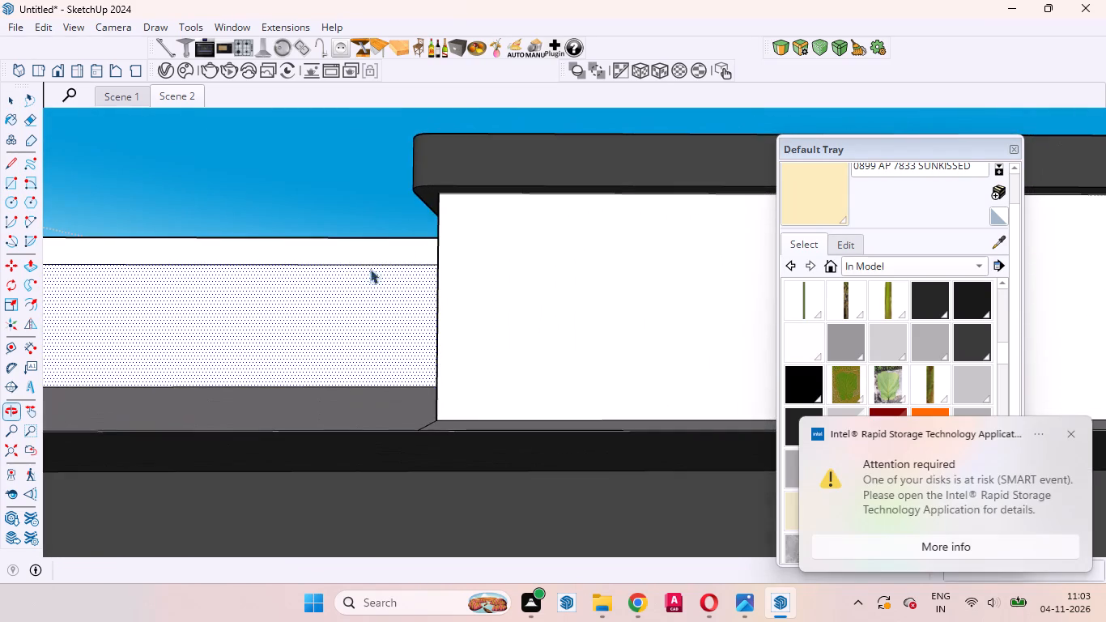
scroll(446, 228, "up", 4)
middle_click_drag(521, 249, 174, 194)
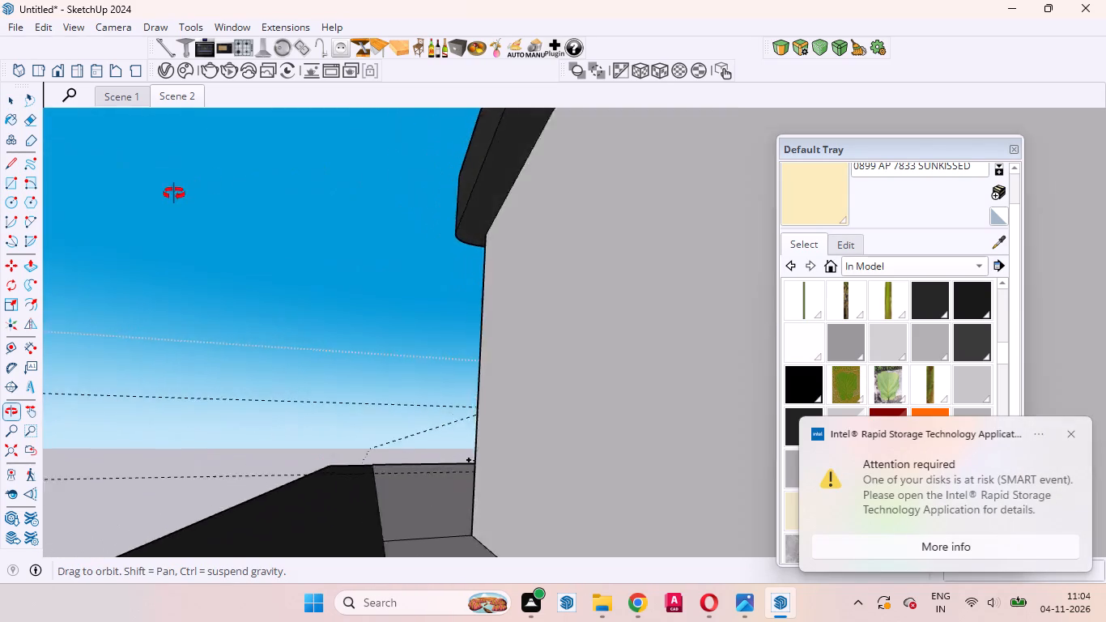
middle_click_drag(174, 194, 121, 224)
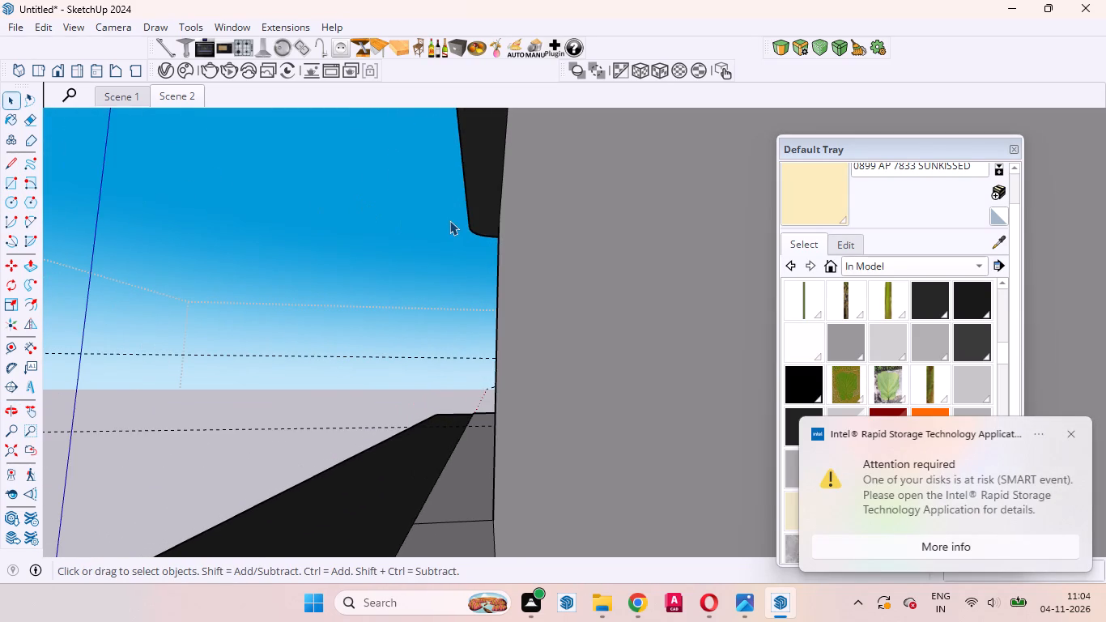
key("d")
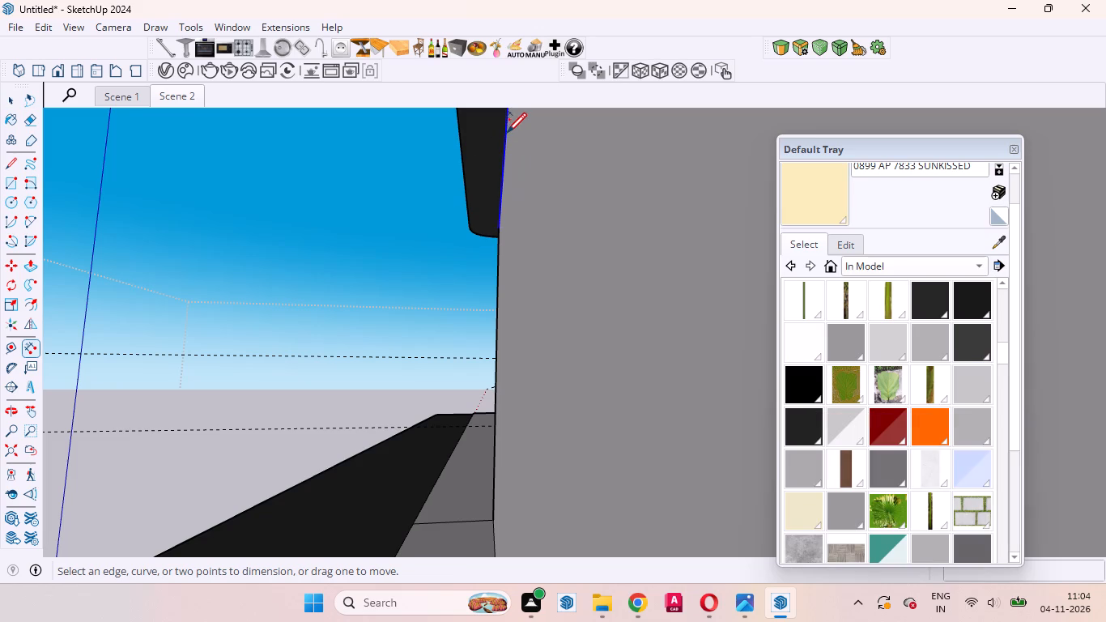
middle_click_drag(504, 260, 744, 286)
scroll(635, 296, "down", 9)
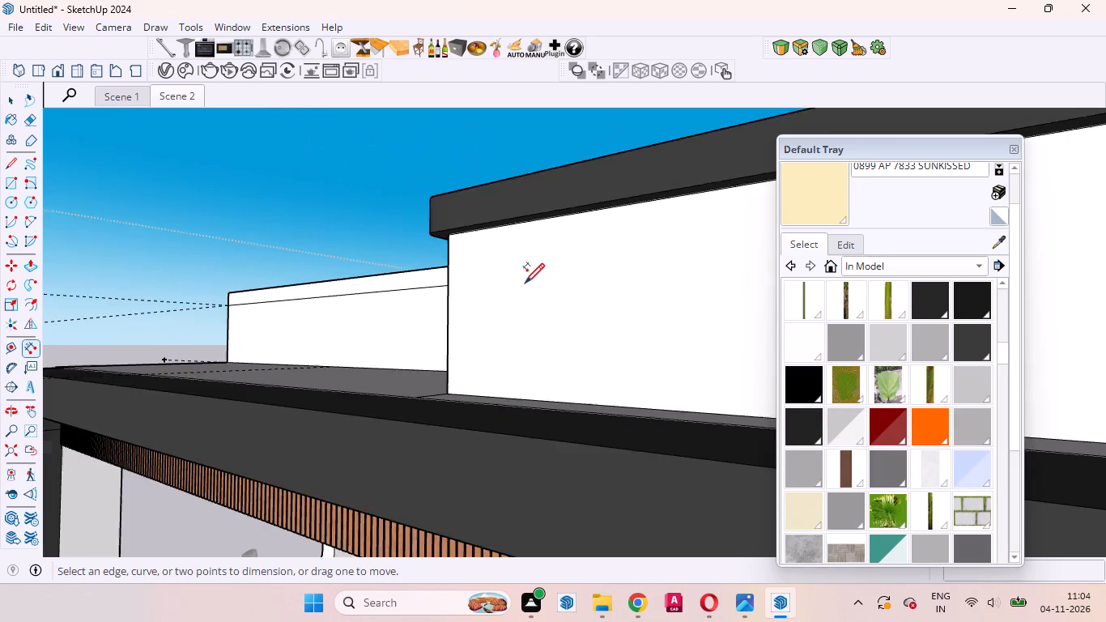
scroll(525, 282, "down", 20)
scroll(525, 282, "down", 2)
middle_click_drag(500, 337, 813, 385)
scroll(728, 287, "up", 20)
scroll(728, 287, "up", 12)
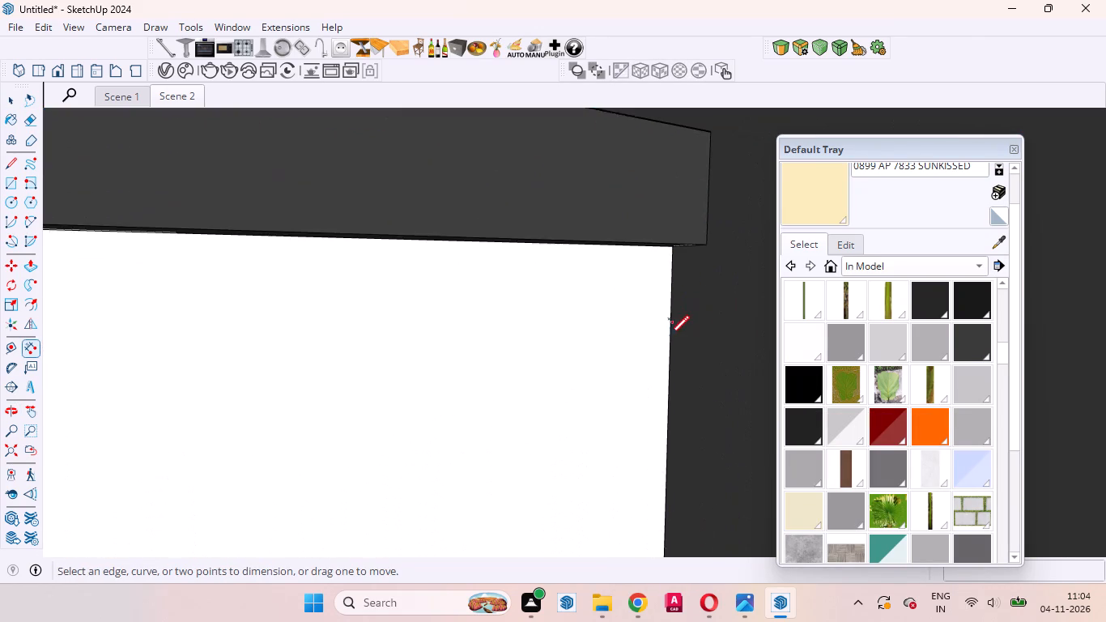
middle_click_drag(670, 334, 776, 170)
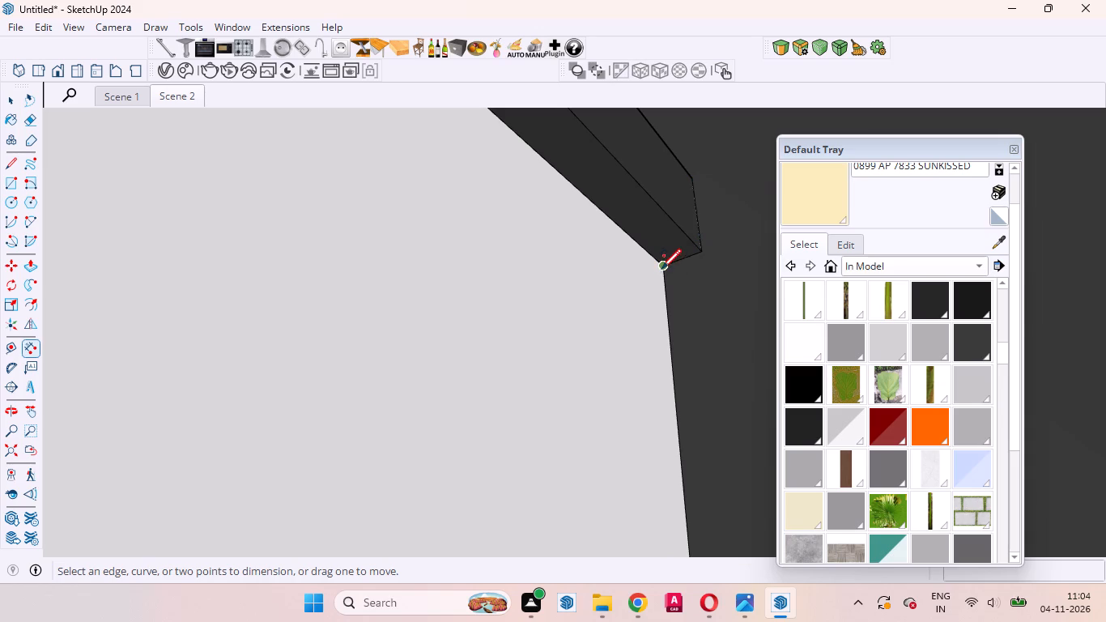
left_click(661, 267)
left_click(708, 245)
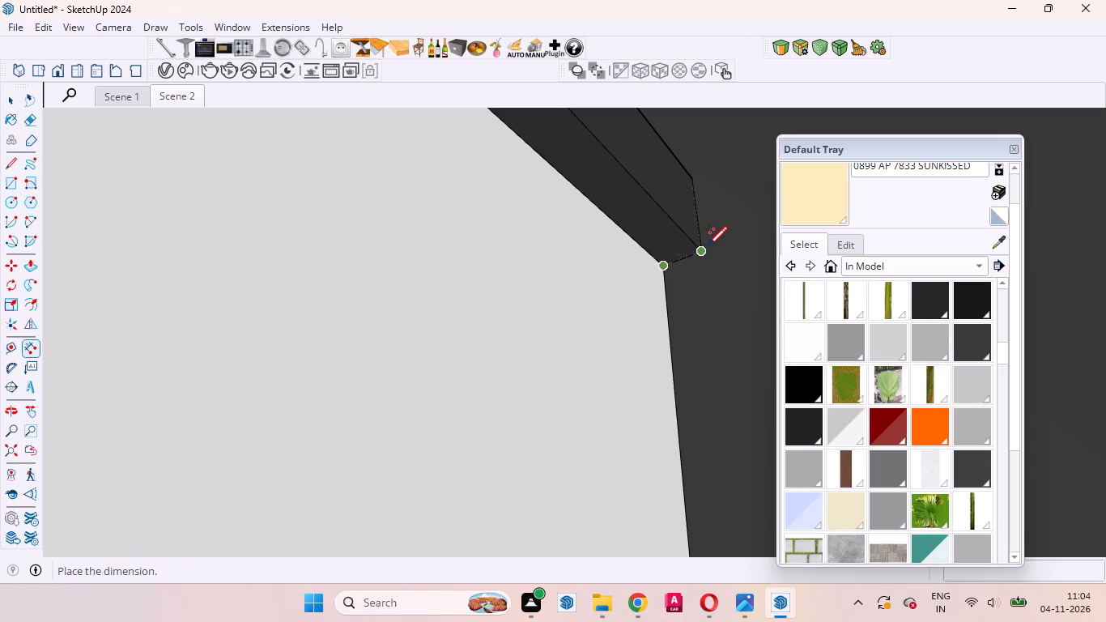
key("space")
Push/Pull the block's lower long face inward 2", beneath the 4 3/8" strip.
scroll(567, 322, "down", 4)
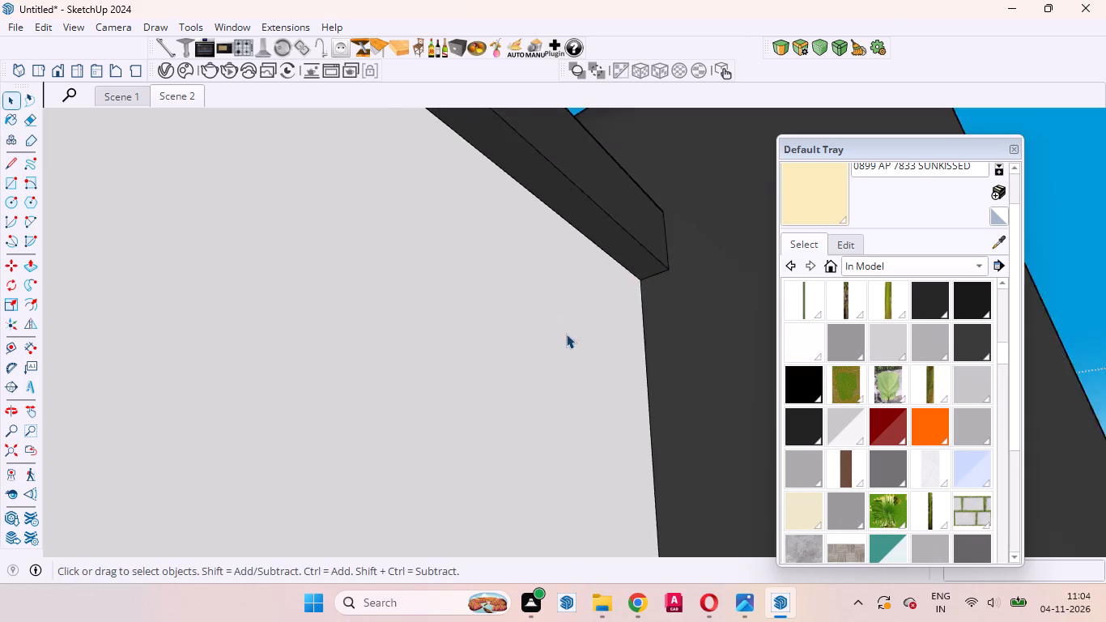
scroll(566, 334, "down", 18)
middle_click_drag(550, 331, 550, 470)
scroll(588, 339, "down", 9)
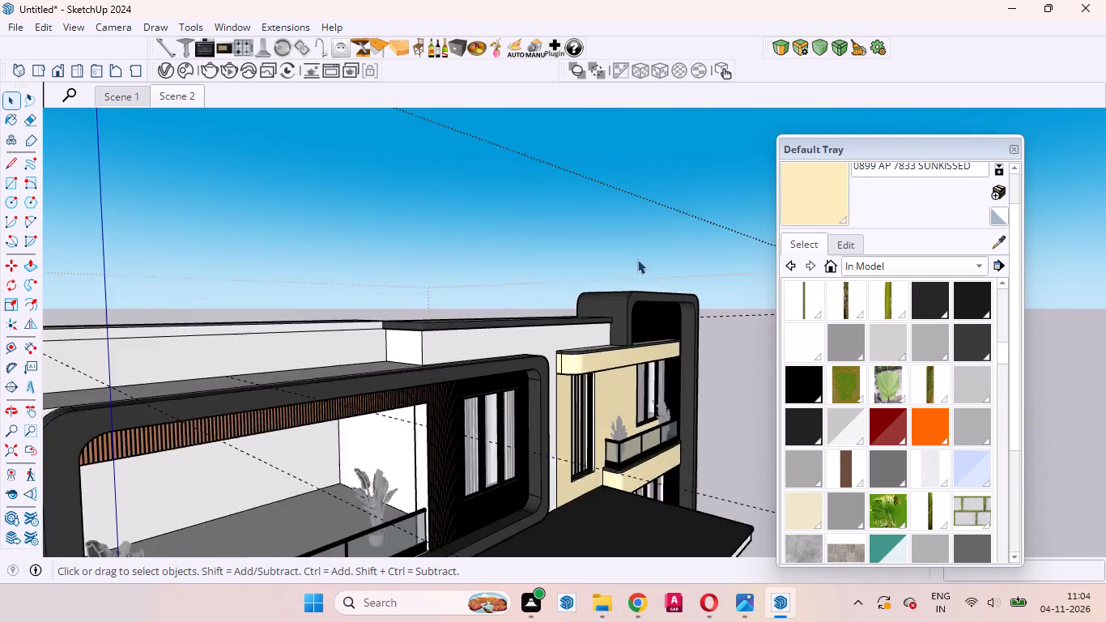
scroll(637, 259, "down", 6)
scroll(553, 287, "up", 15)
middle_click_drag(419, 339, 449, 303)
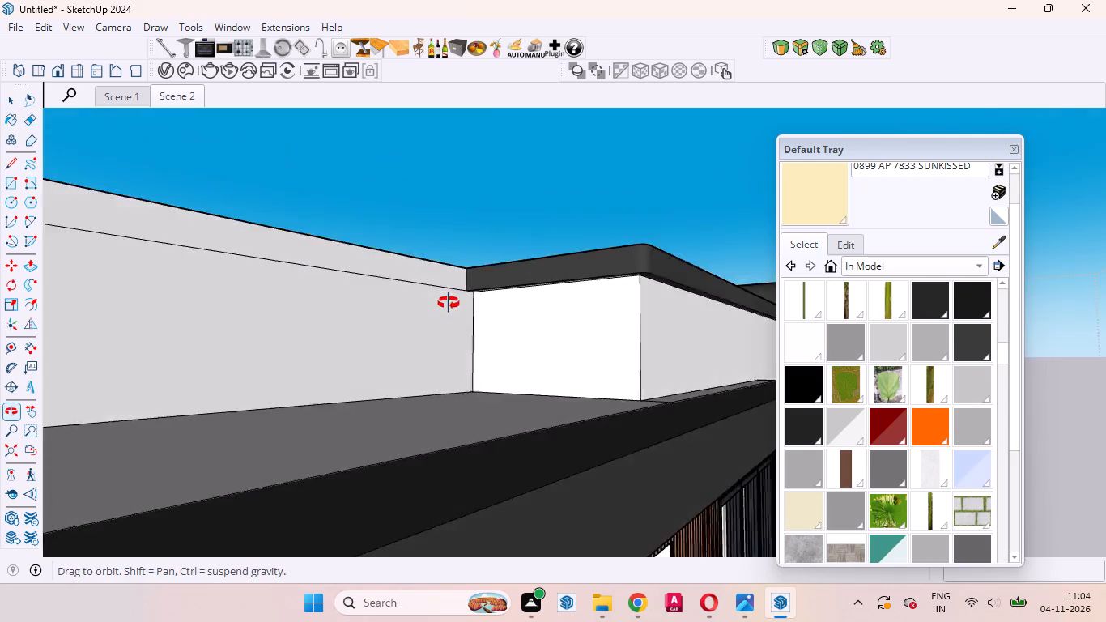
middle_click_drag(449, 303, 474, 294)
left_click(415, 334)
scroll(441, 305, "up", 5)
middle_click_drag(466, 356, 460, 400)
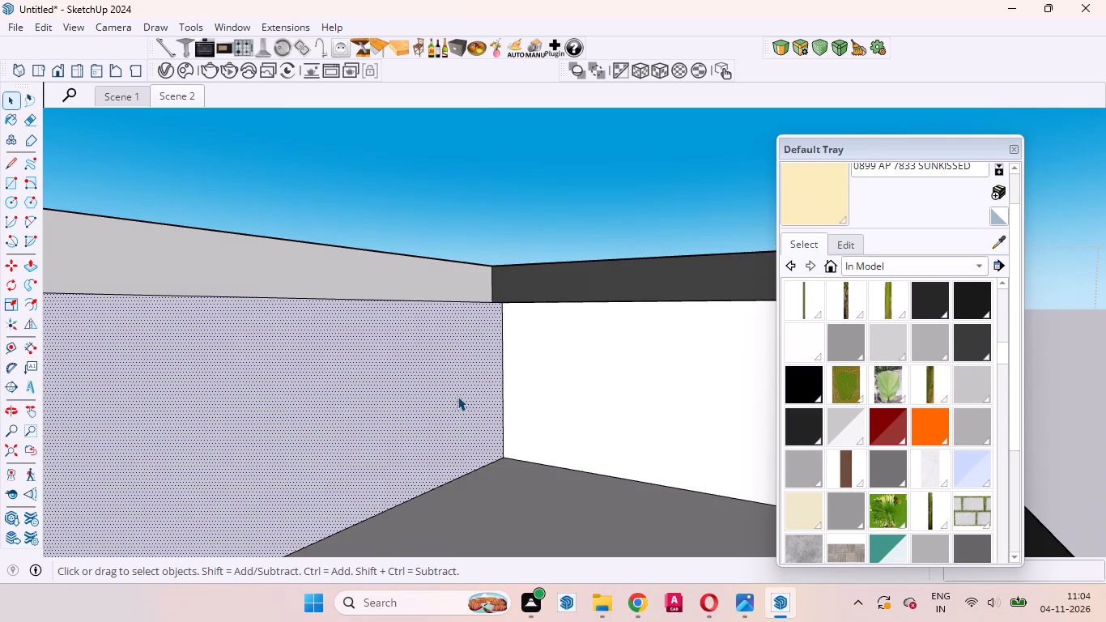
key("p")
left_click_drag(457, 391, 441, 383)
key("2")
key("Return")
key("space")
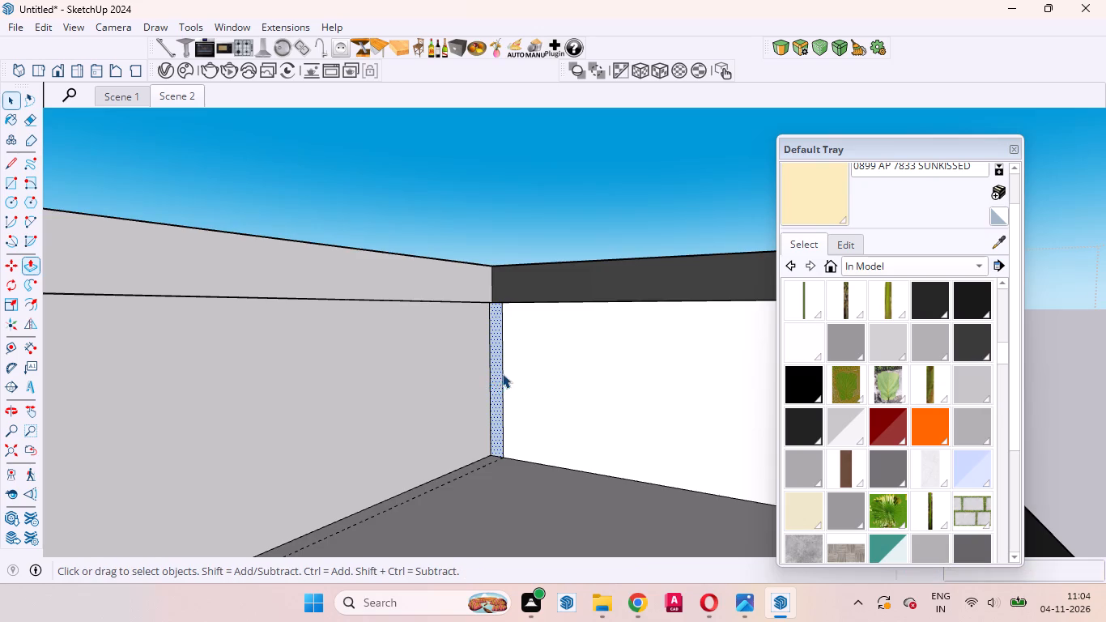
Reverse the narrow vertical face in the recess beside the white parapet wall.
scroll(505, 365, "up", 5)
left_click(486, 385)
right_click(486, 385)
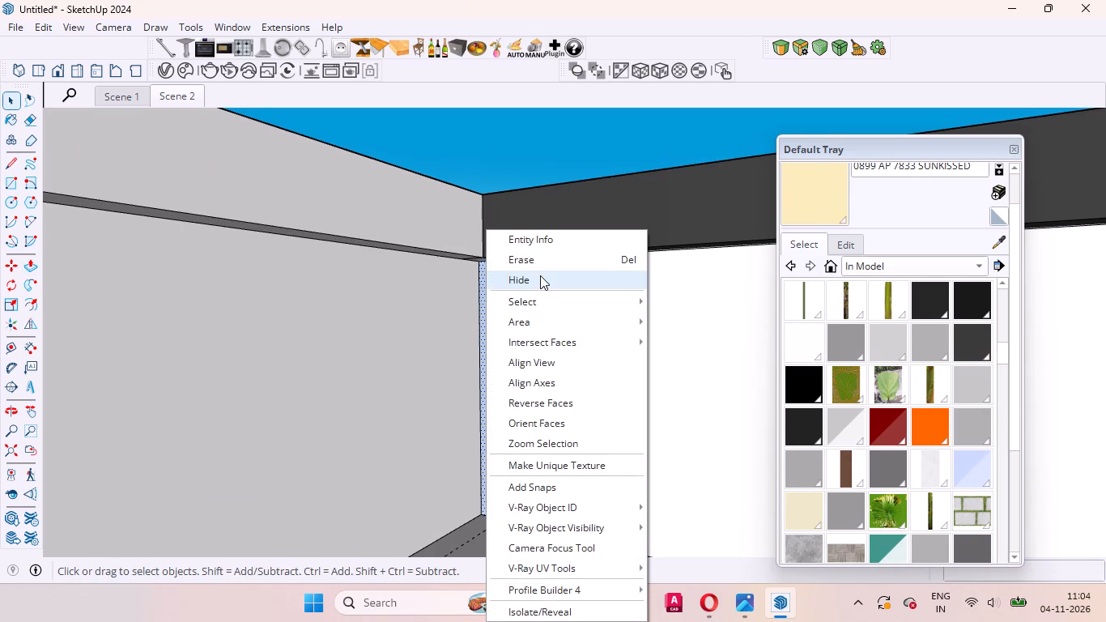
left_click(540, 342)
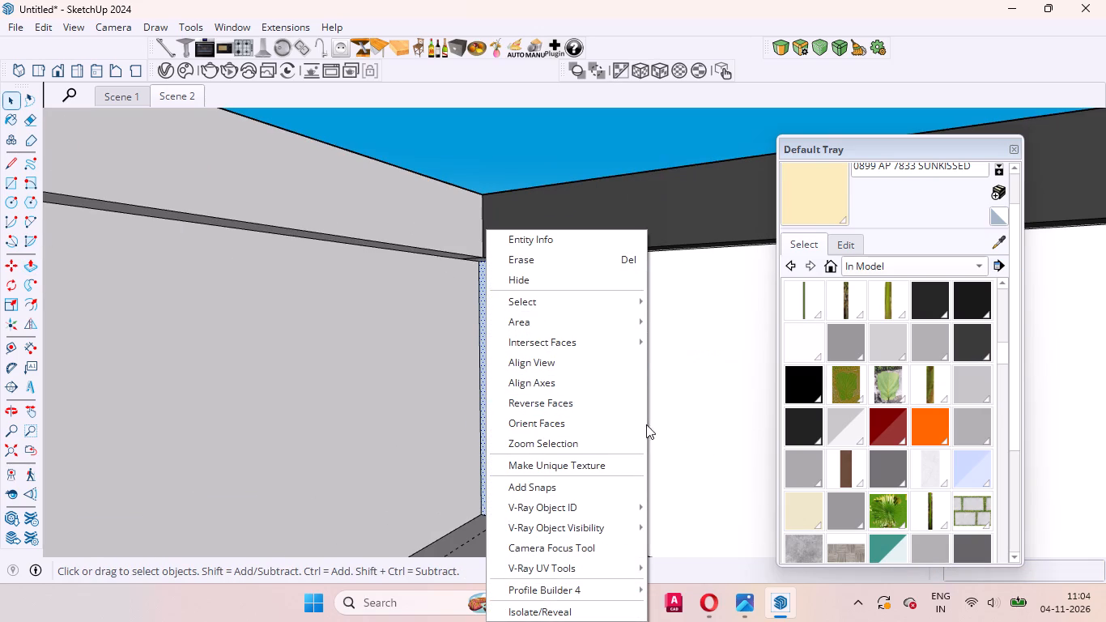
left_click(564, 398)
Erase the vertical edge between the narrow recess face and the adjoining white parapet wall.
left_click(498, 321)
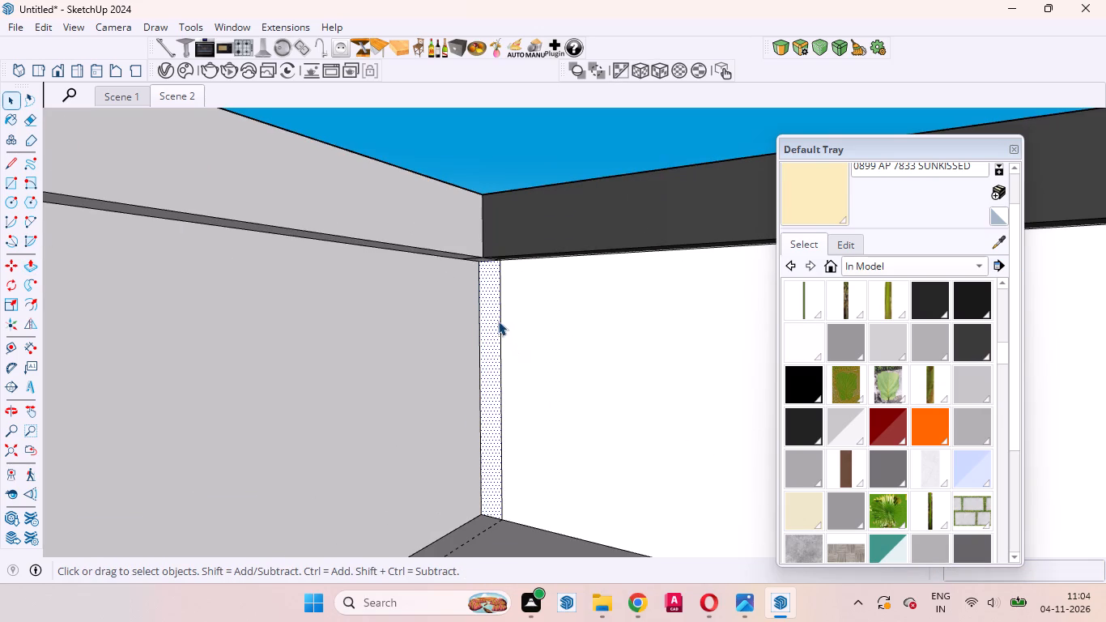
left_click(501, 322)
right_click(501, 322)
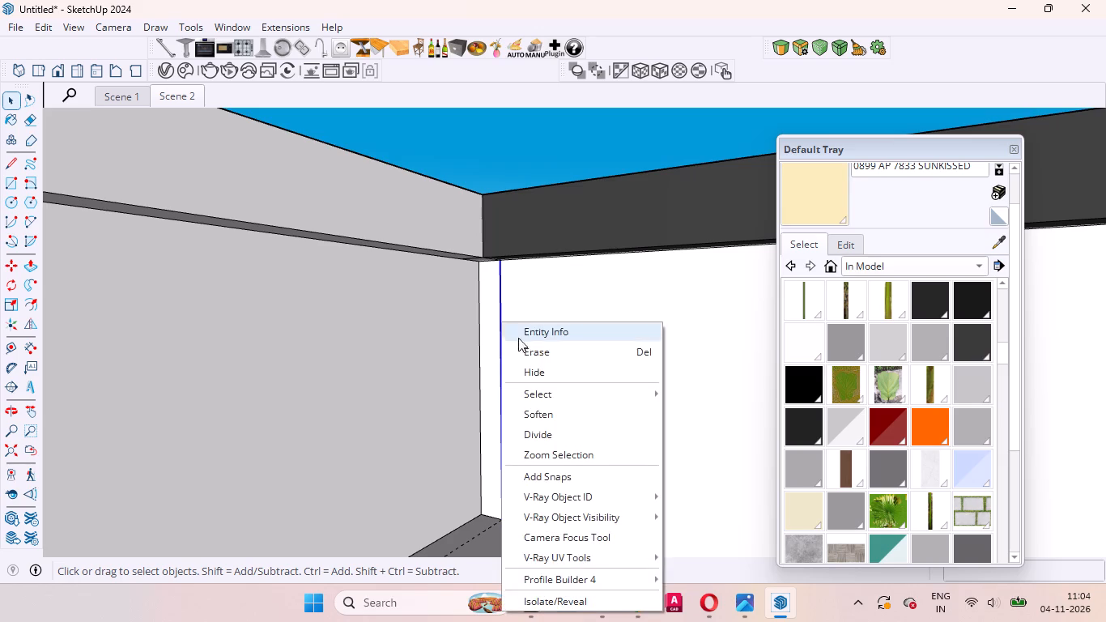
left_click(526, 351)
Draw rectangles on the block's free end face: about 2' 10" by 2' from its base, and 2' 10" by 4 3/8" along its top.
middle_click_drag(527, 353, 501, 192)
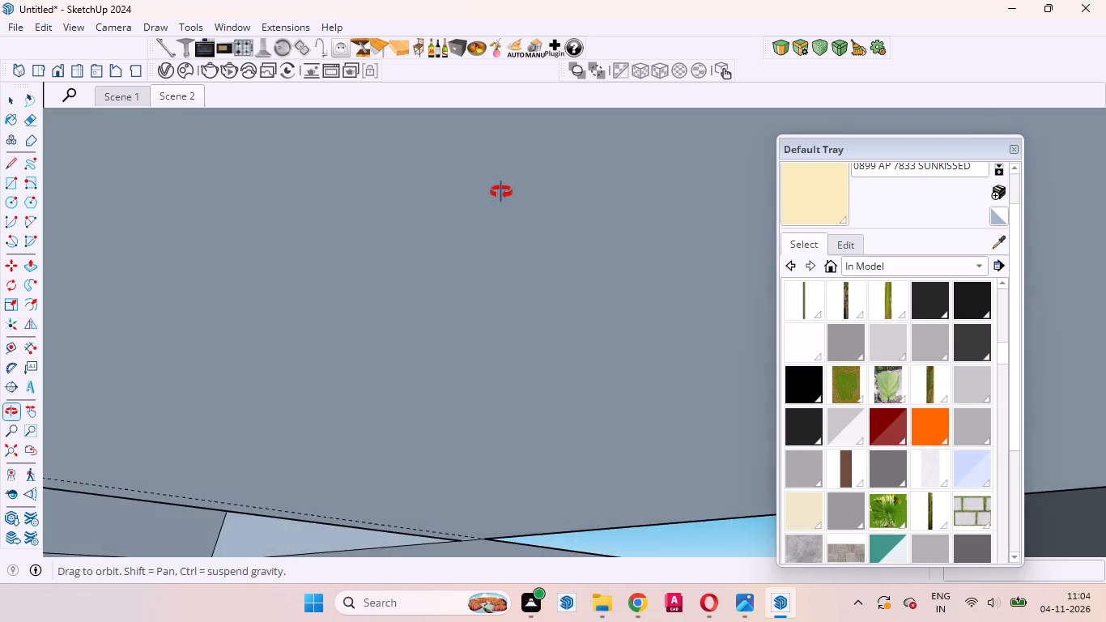
middle_click_drag(501, 192, 533, 492)
scroll(525, 400, "down", 17)
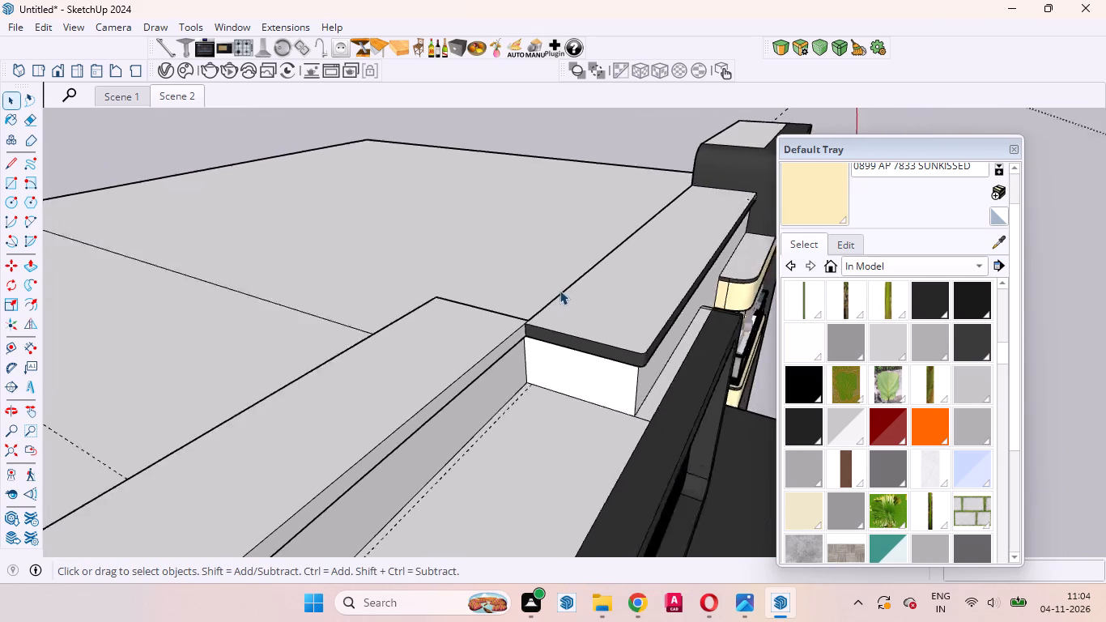
scroll(559, 290, "down", 7)
scroll(419, 394, "up", 15)
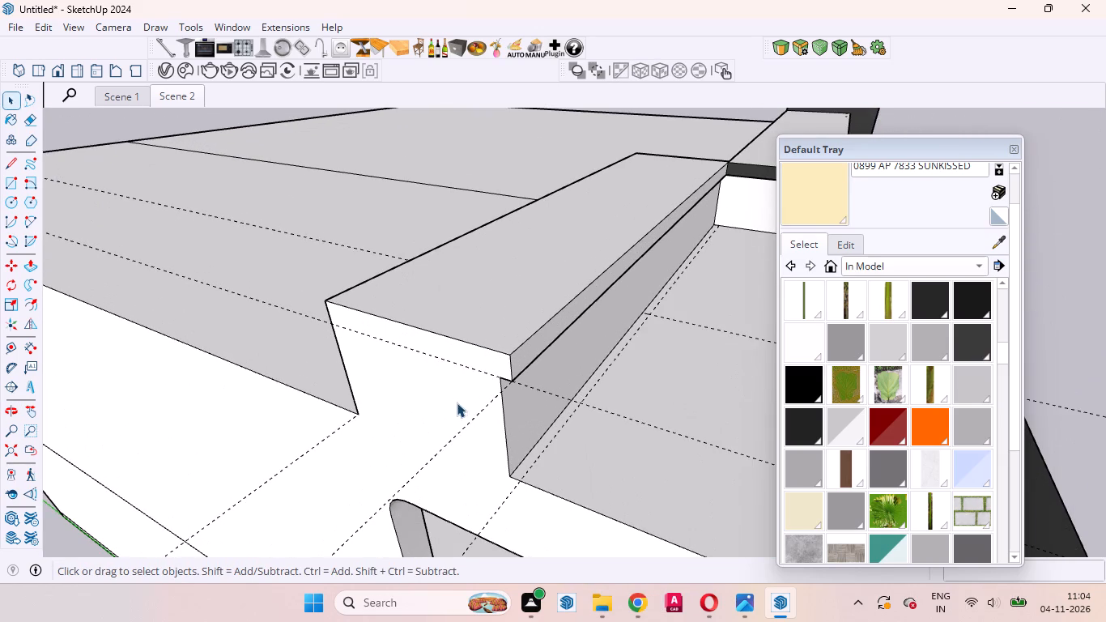
left_click(457, 407)
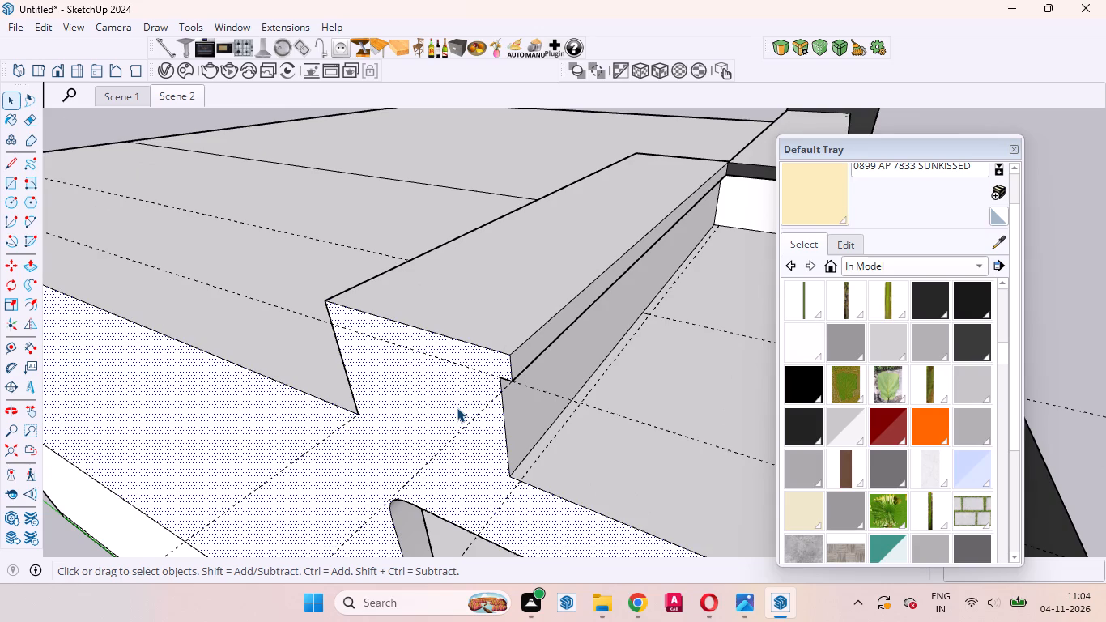
key("r")
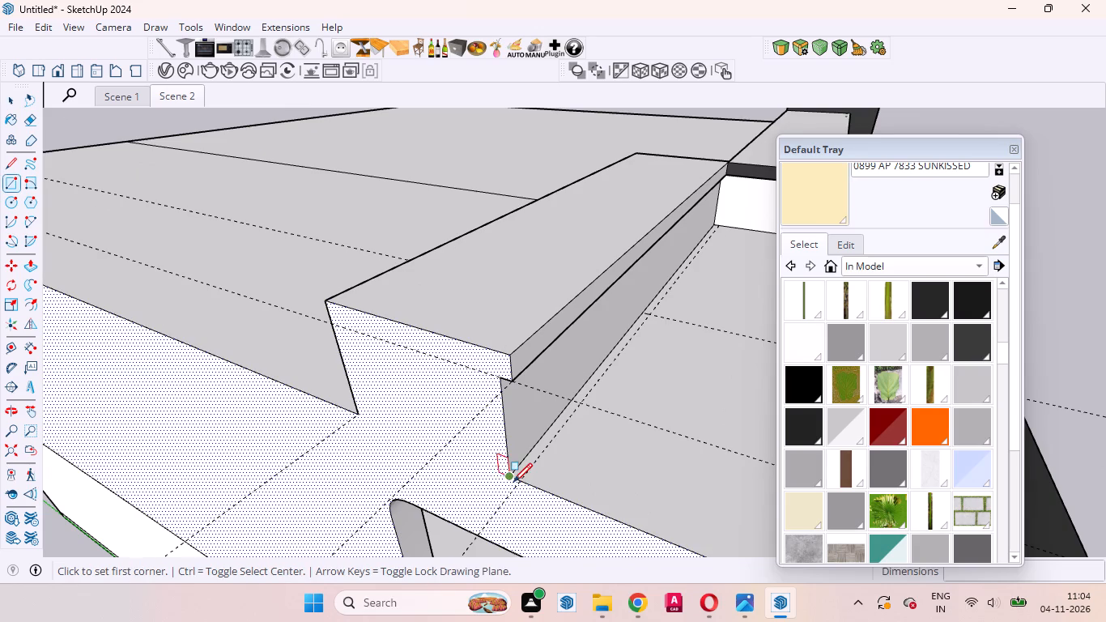
left_click(512, 480)
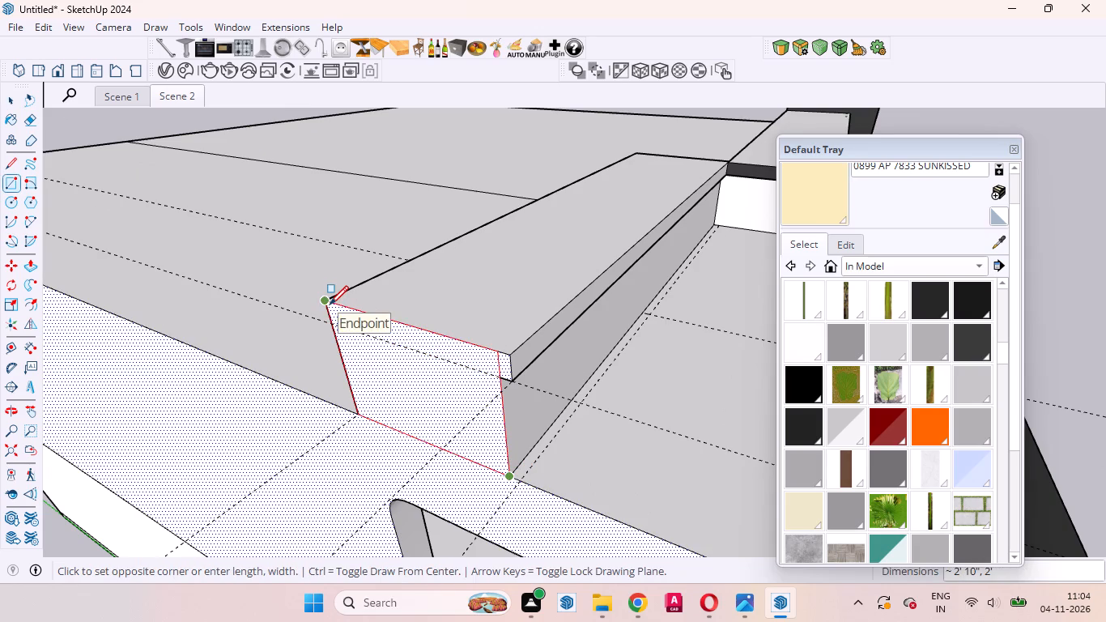
left_click(330, 305)
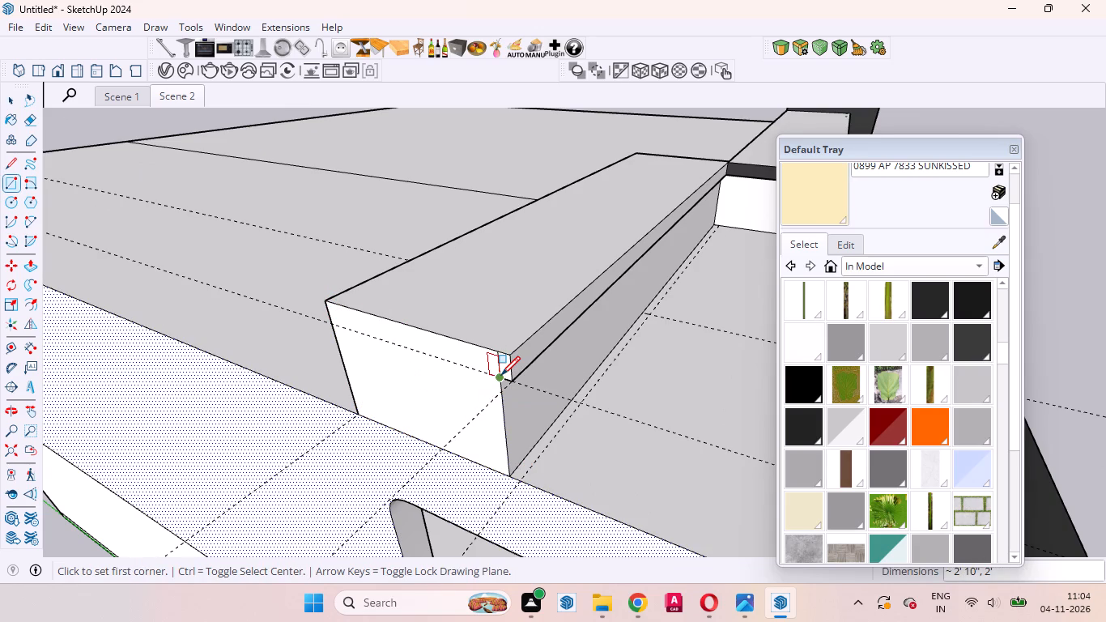
left_click(501, 375)
left_click(332, 303)
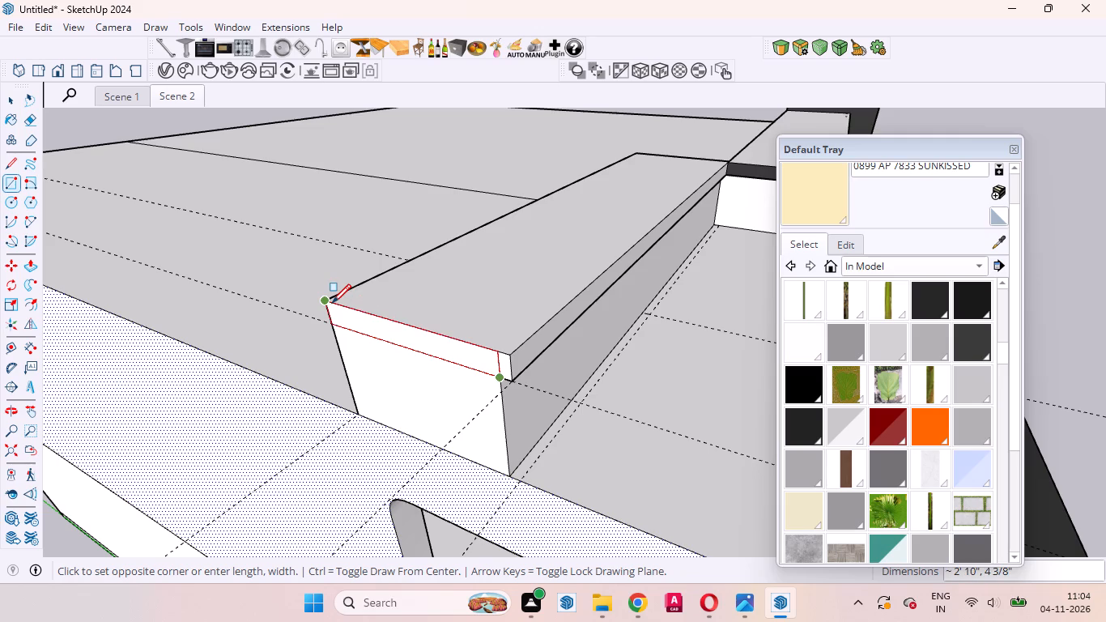
Push/Pull the block's lower end face inward, beneath the 4 3/8" strip, by the same 2" as the long side.
key("space")
left_click(445, 403)
key("p")
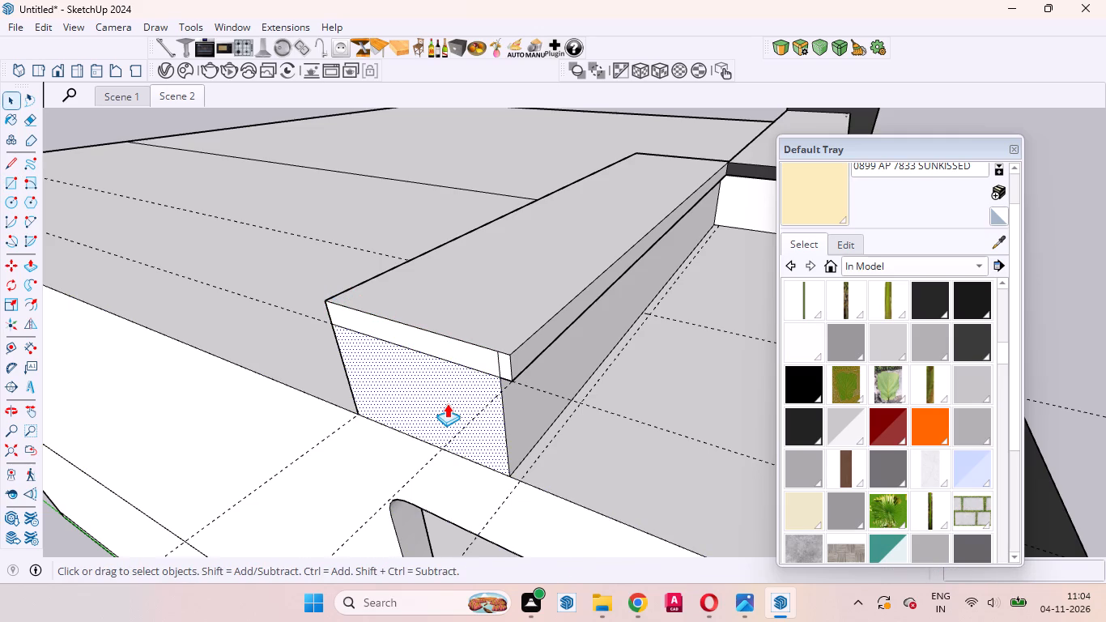
double_click(448, 403)
key("space")
Erase the stray short vertical edge near the outer corner of the top strip on the block's end.
scroll(513, 356, "up", 4)
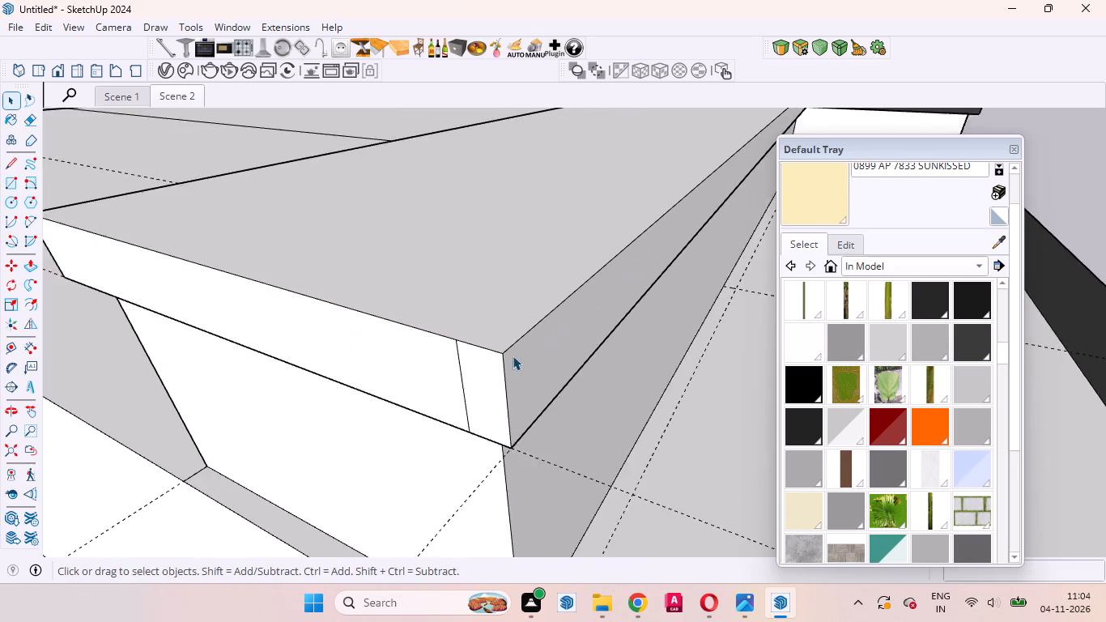
scroll(513, 356, "up", 3)
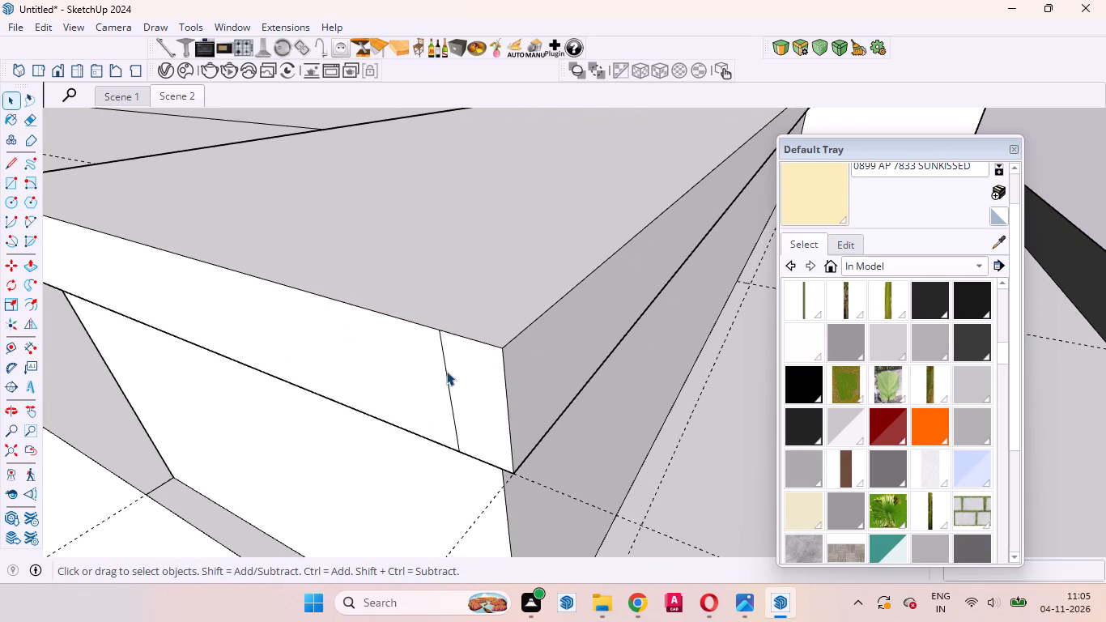
left_click(446, 371)
right_click(446, 371)
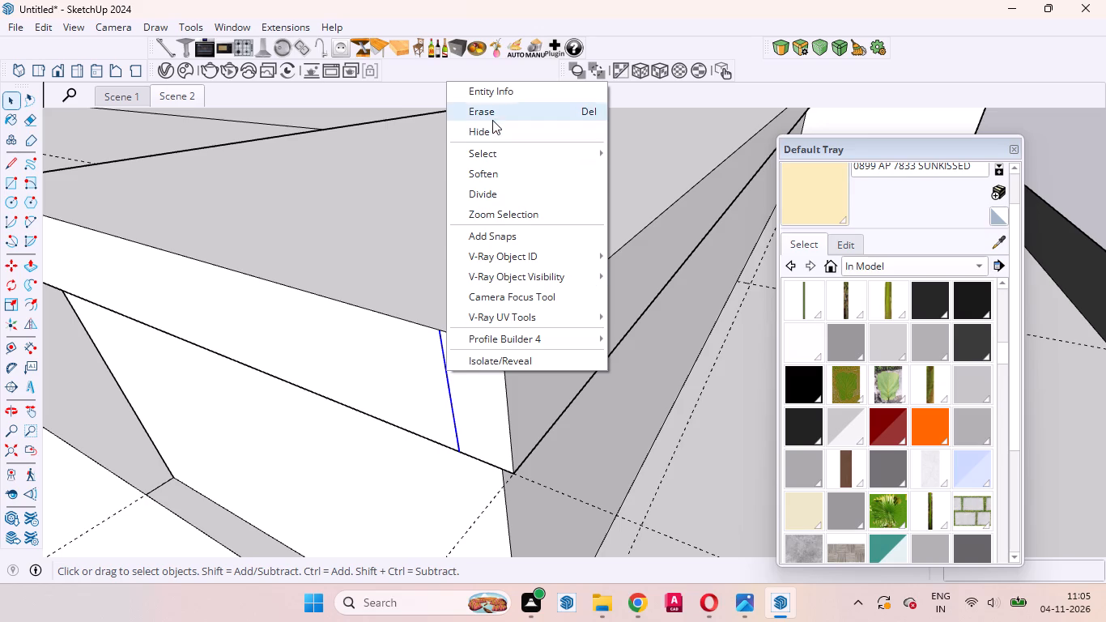
left_click(492, 120)
Review the finished roof block against the front facade from an elevated angle and in Scene 1 and Scene 2.
scroll(517, 435, "down", 5)
middle_click_drag(559, 426, 421, 419)
scroll(418, 402, "down", 4)
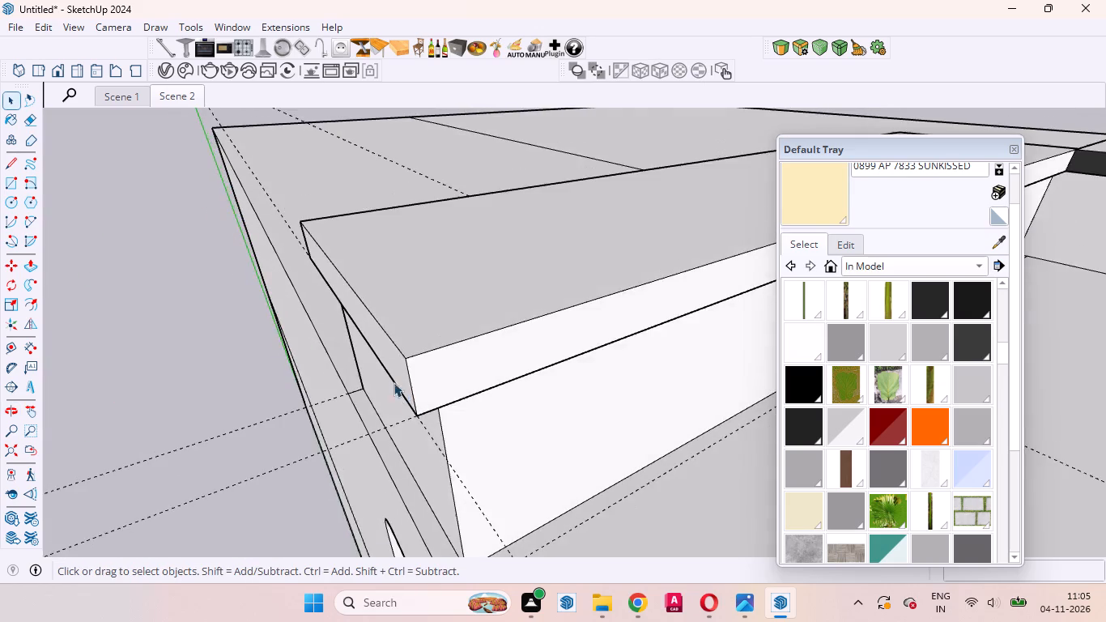
scroll(393, 382, "down", 16)
middle_click_drag(457, 426, 364, 367)
scroll(362, 364, "down", 6)
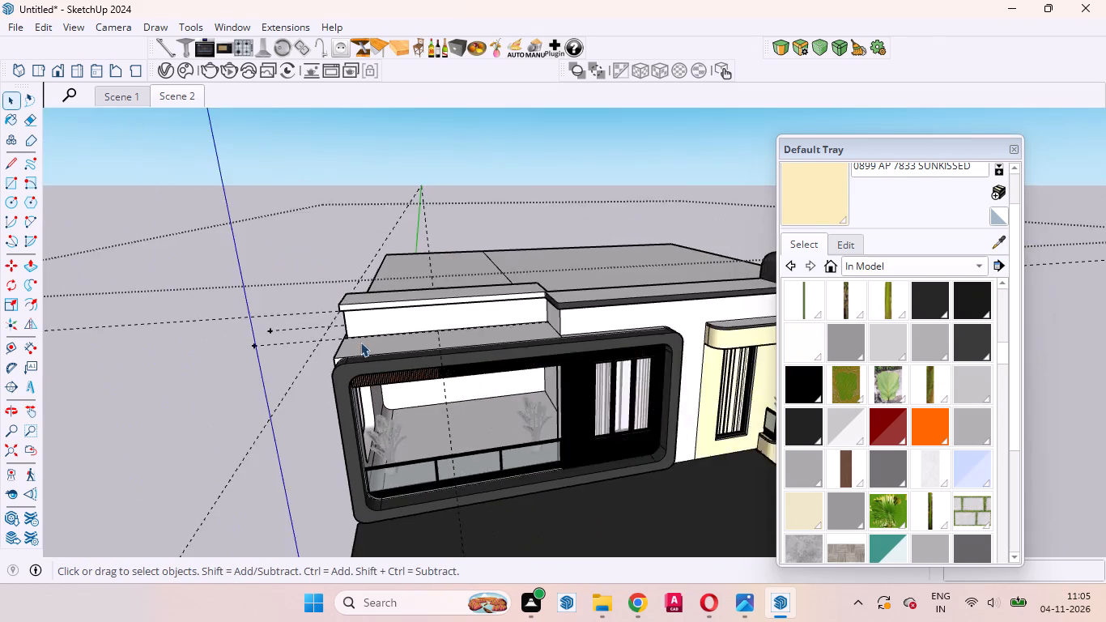
scroll(360, 342, "down", 4)
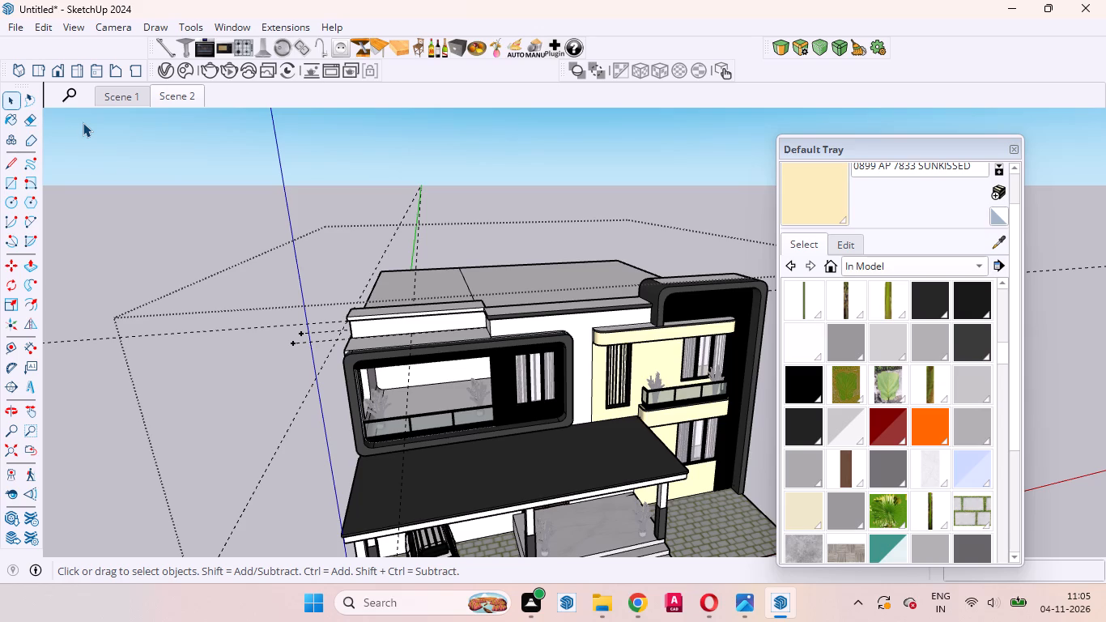
left_click(123, 97)
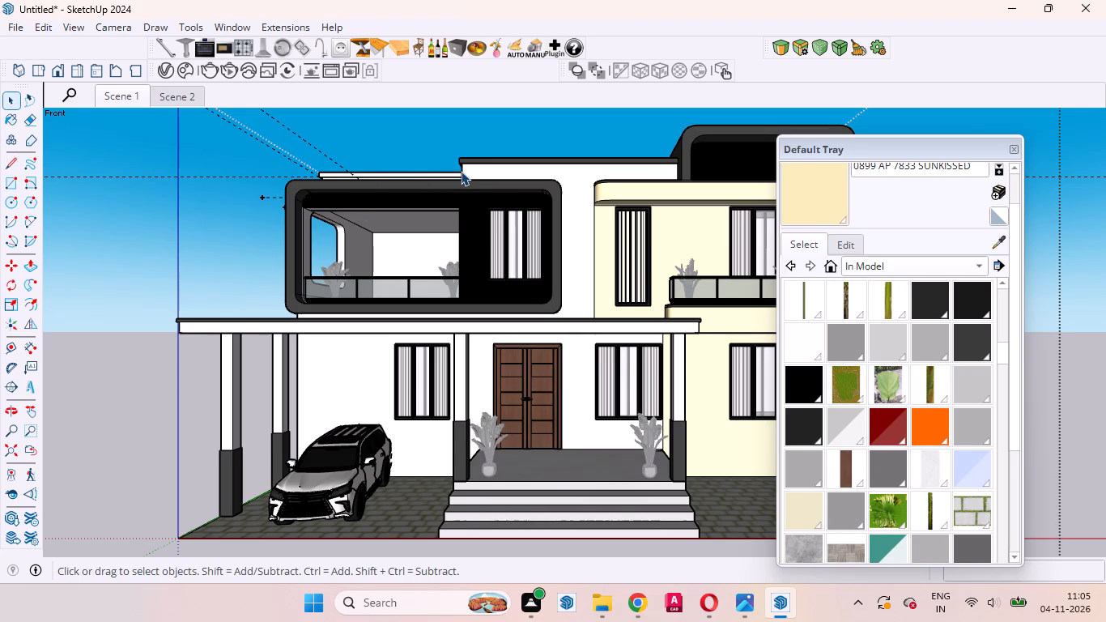
middle_click_drag(462, 174, 480, 274)
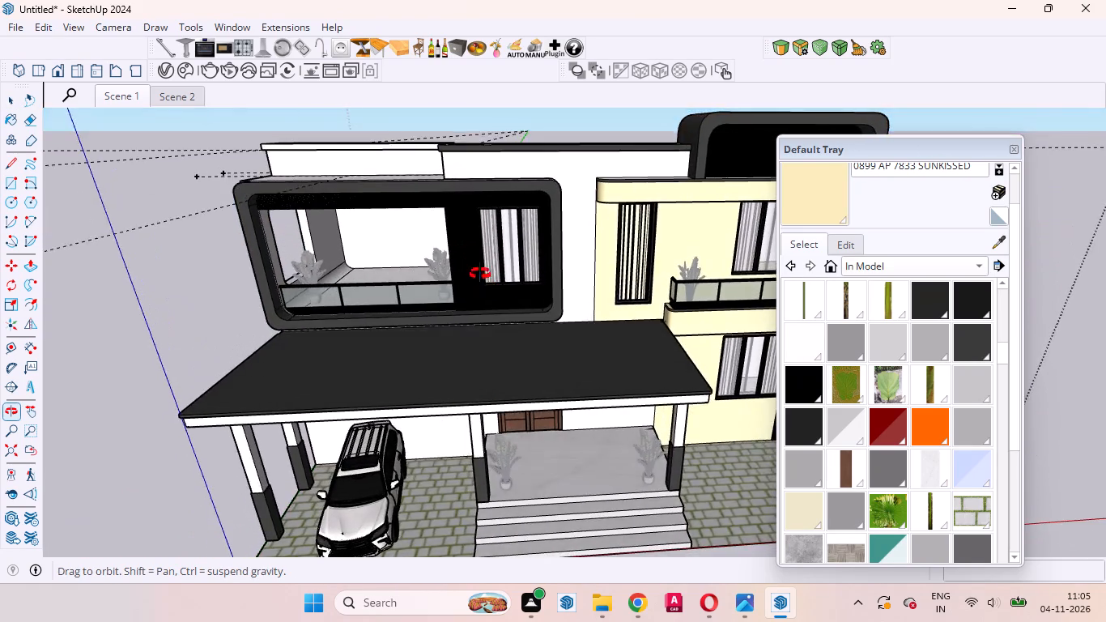
middle_click_drag(480, 274, 457, 195)
middle_click(457, 195)
left_click(166, 100)
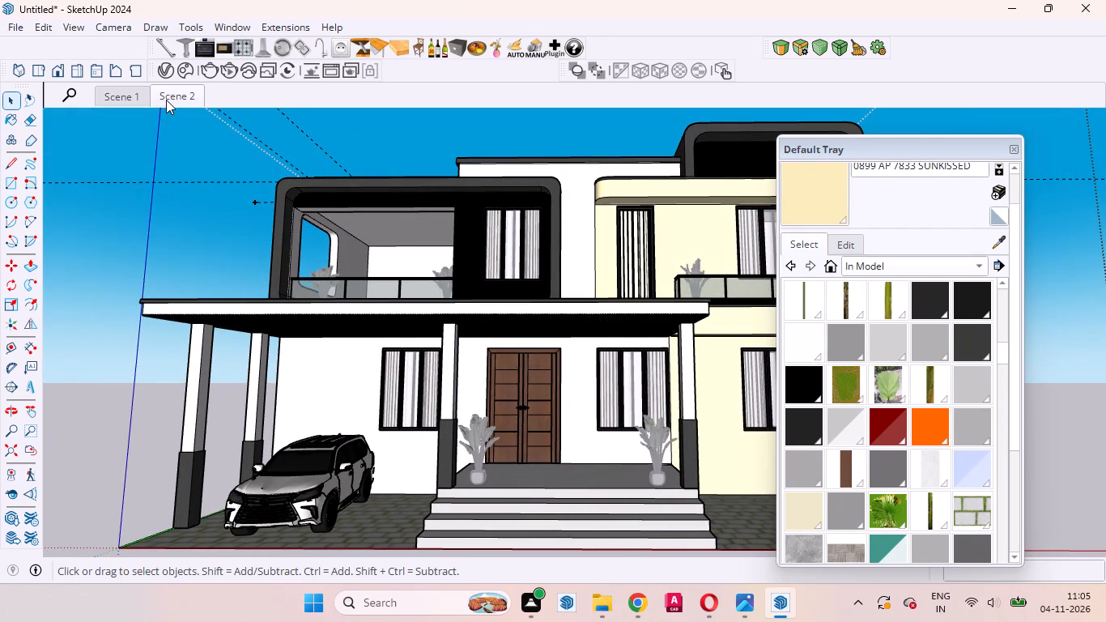
In Scene 1, delete the two diagonal guide lines above the roof block and the long horizontal guide line at its height.
left_click(121, 100)
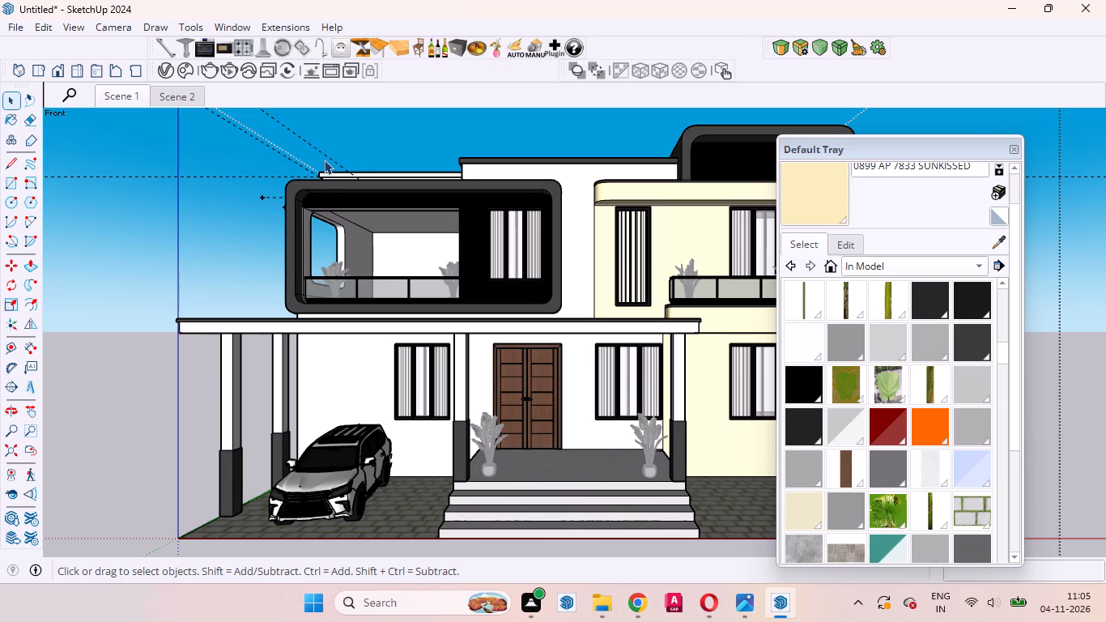
left_click_drag(325, 160, 219, 110)
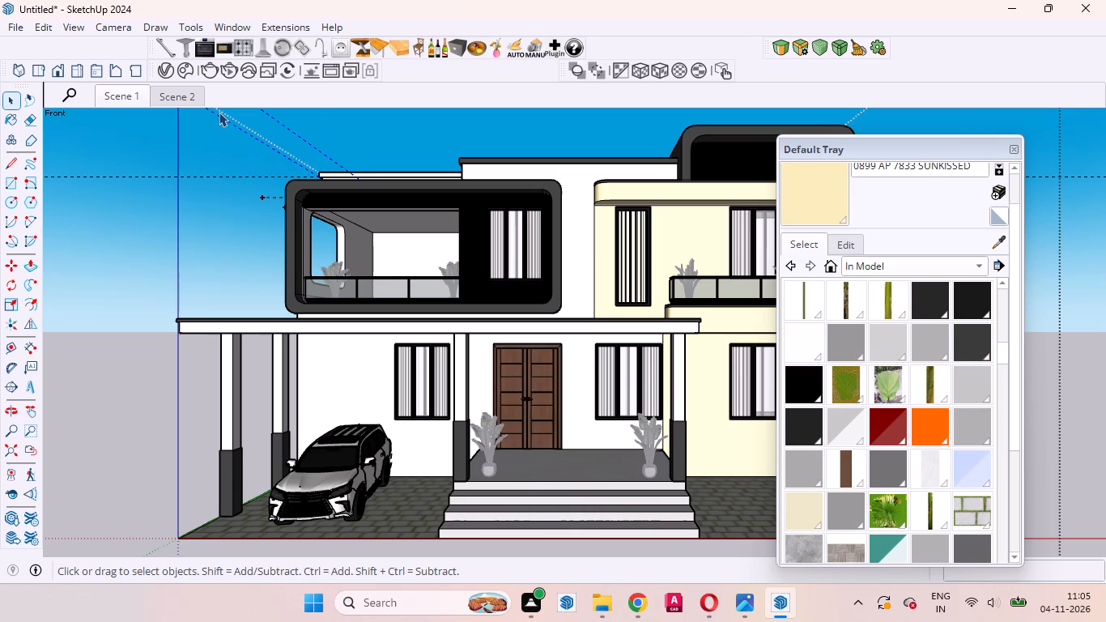
key("Delete")
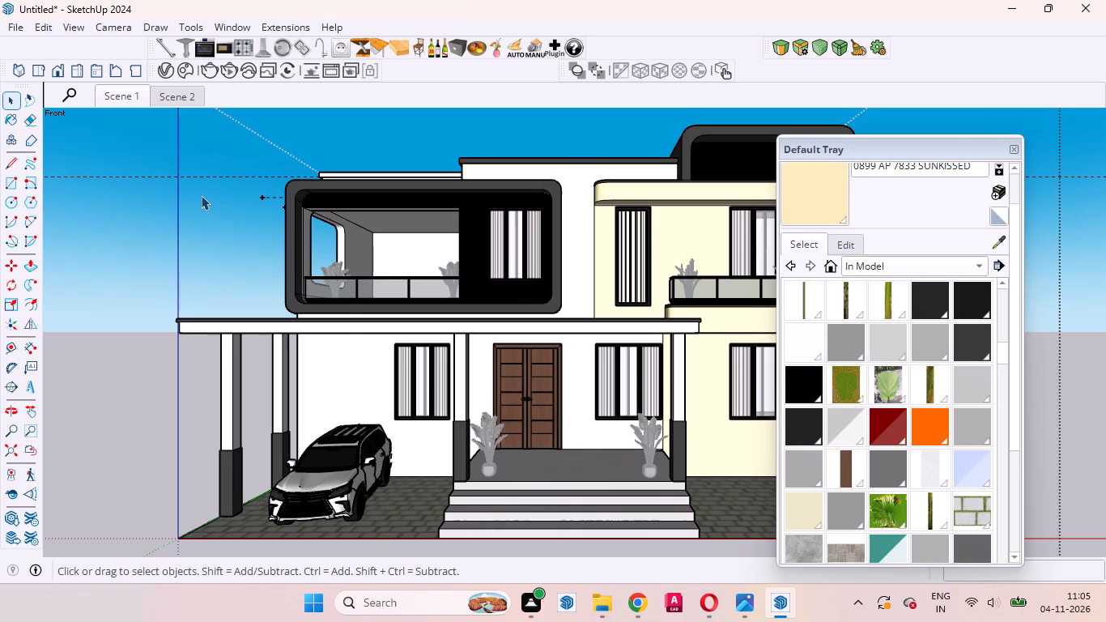
right_click_drag(201, 195, 70, 124)
left_click(128, 223)
left_click_drag(128, 223, 42, 144)
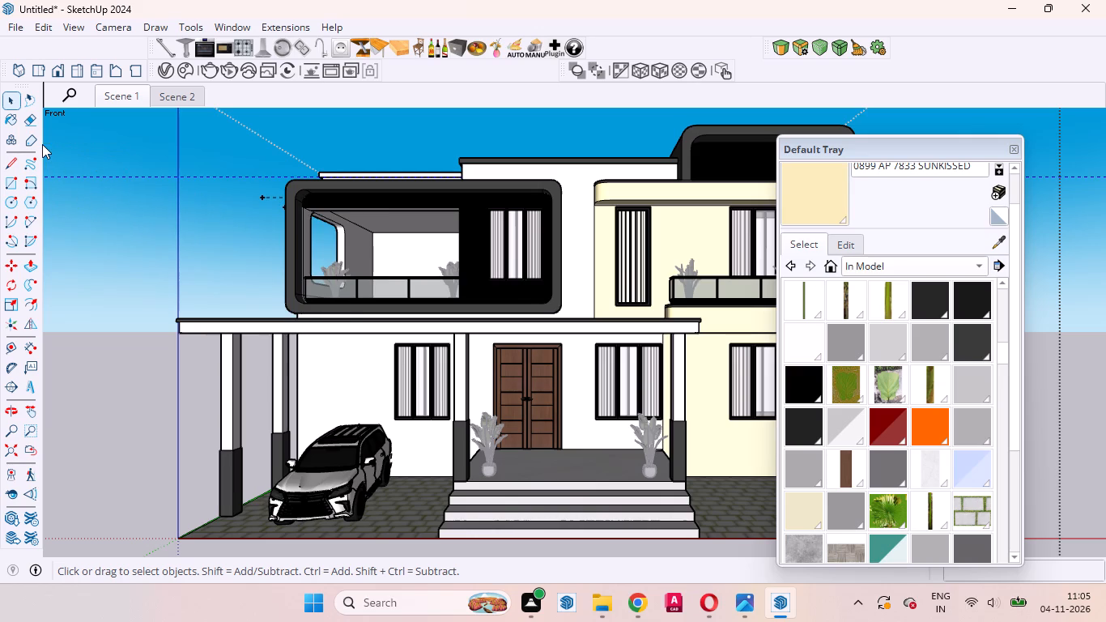
key("Delete")
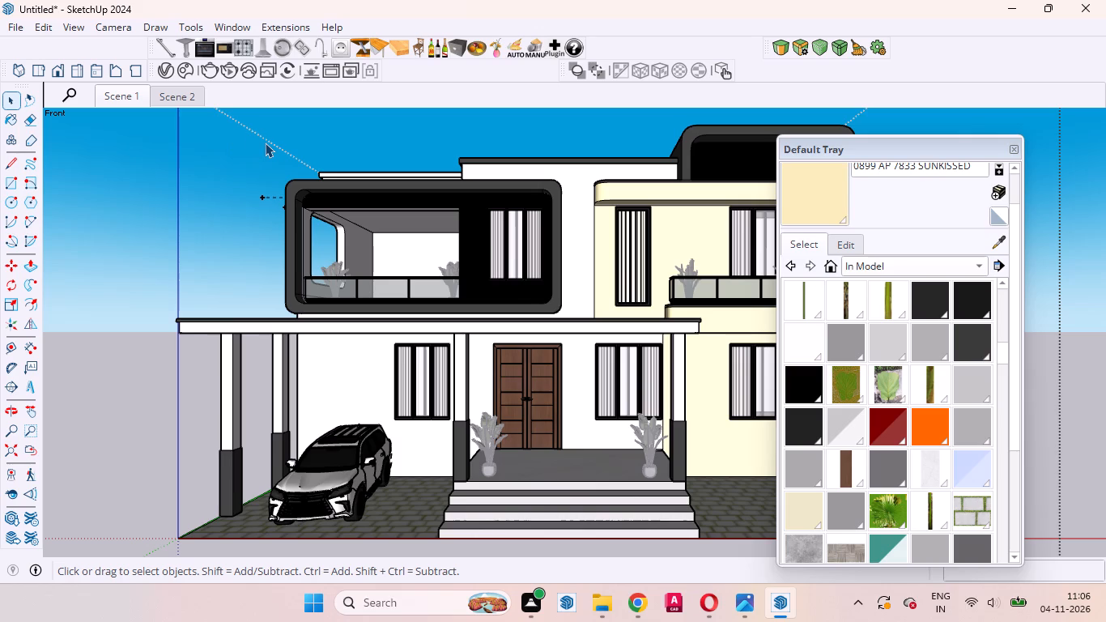
Delete the two remaining short guide lines extending past the roof block's free end.
scroll(255, 212, "down", 4)
middle_click_drag(259, 219, 477, 343)
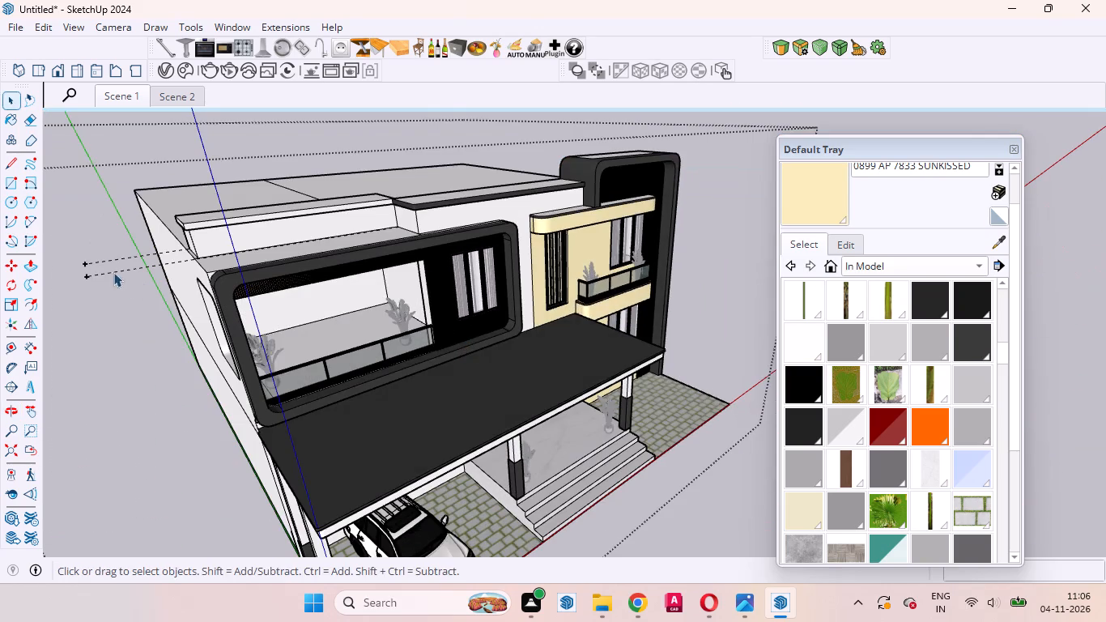
scroll(143, 286, "down", 3)
middle_click_drag(146, 343, 36, 427)
scroll(172, 234, "up", 4)
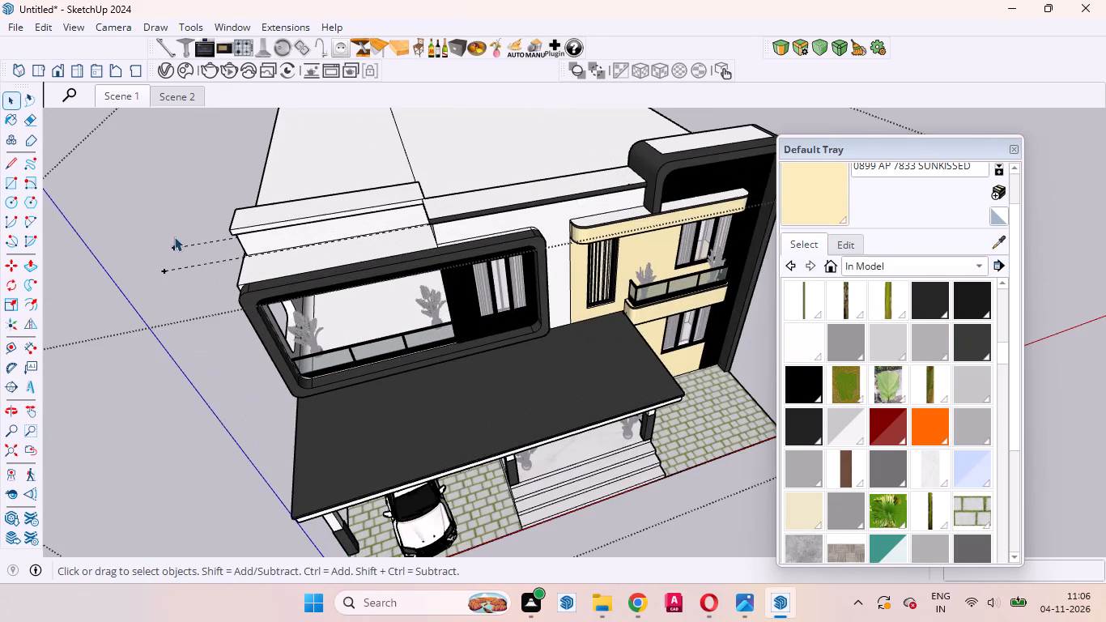
left_click_drag(190, 288, 125, 171)
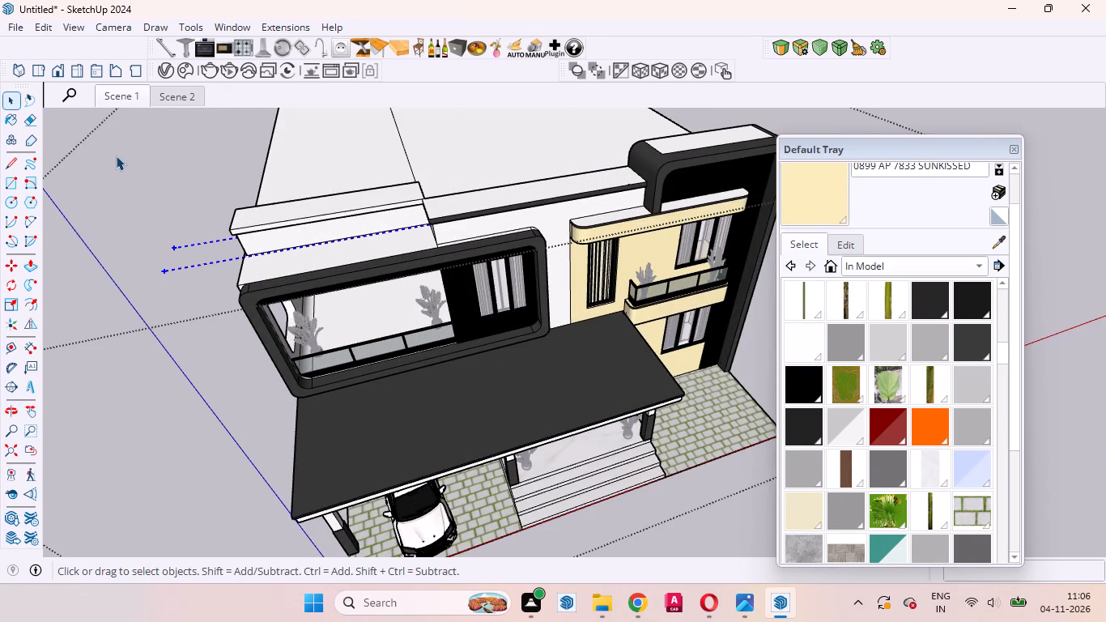
key("Delete")
Sample Color M07 from the existing parapet's dark cap and paint the front face of the new roof block's top strip.
scroll(230, 296, "down", 4)
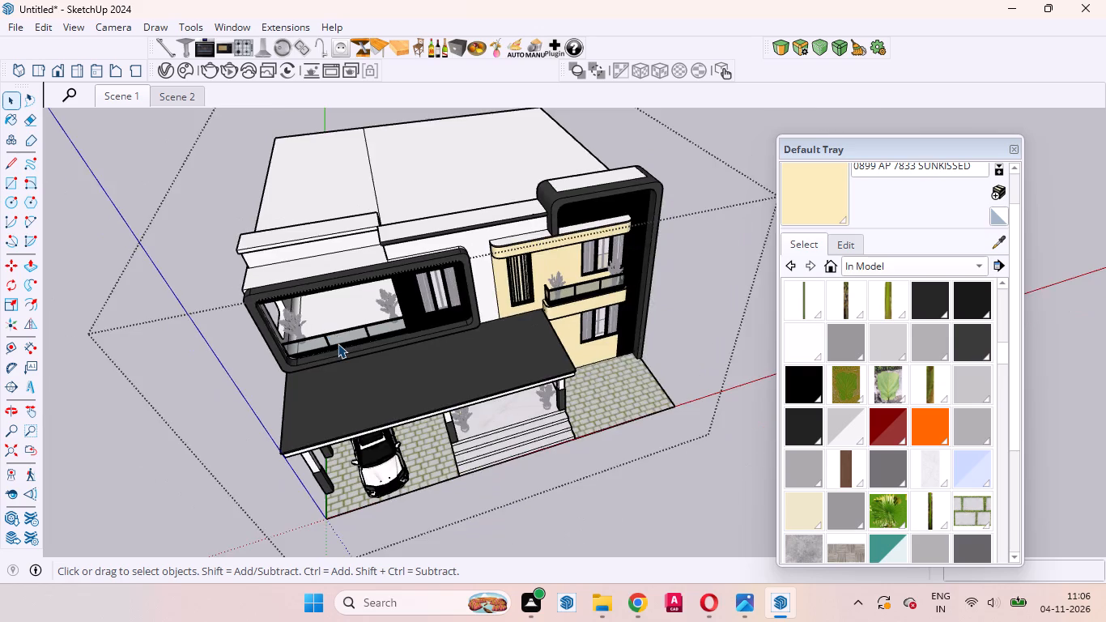
scroll(338, 343, "up", 3)
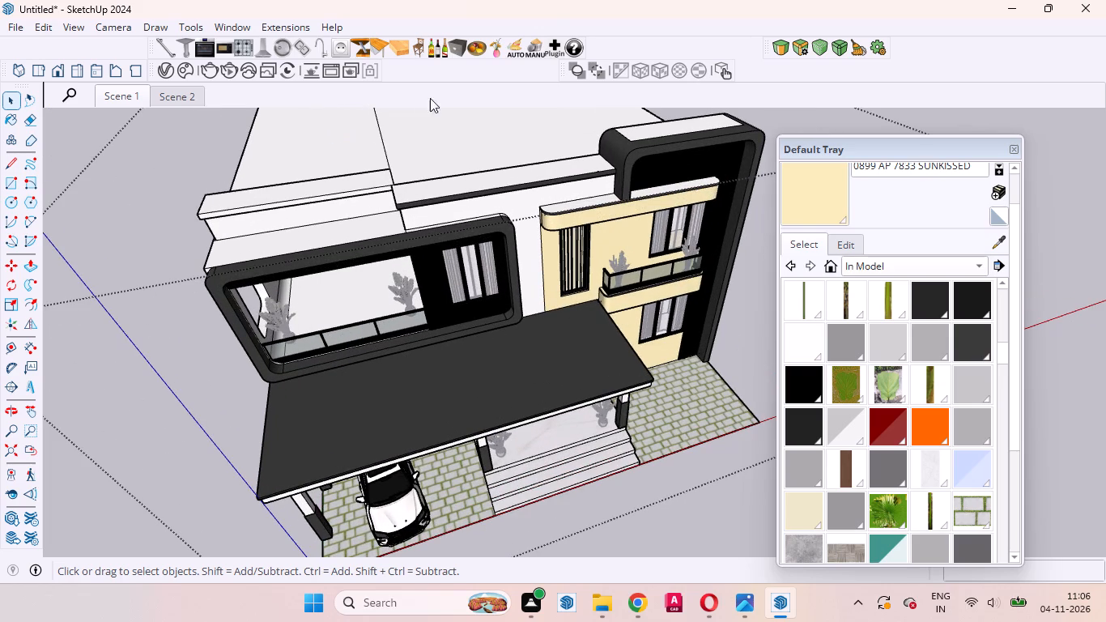
scroll(362, 281, "up", 4)
middle_click_drag(297, 313, 294, 236)
scroll(240, 318, "down", 5)
scroll(394, 136, "up", 8)
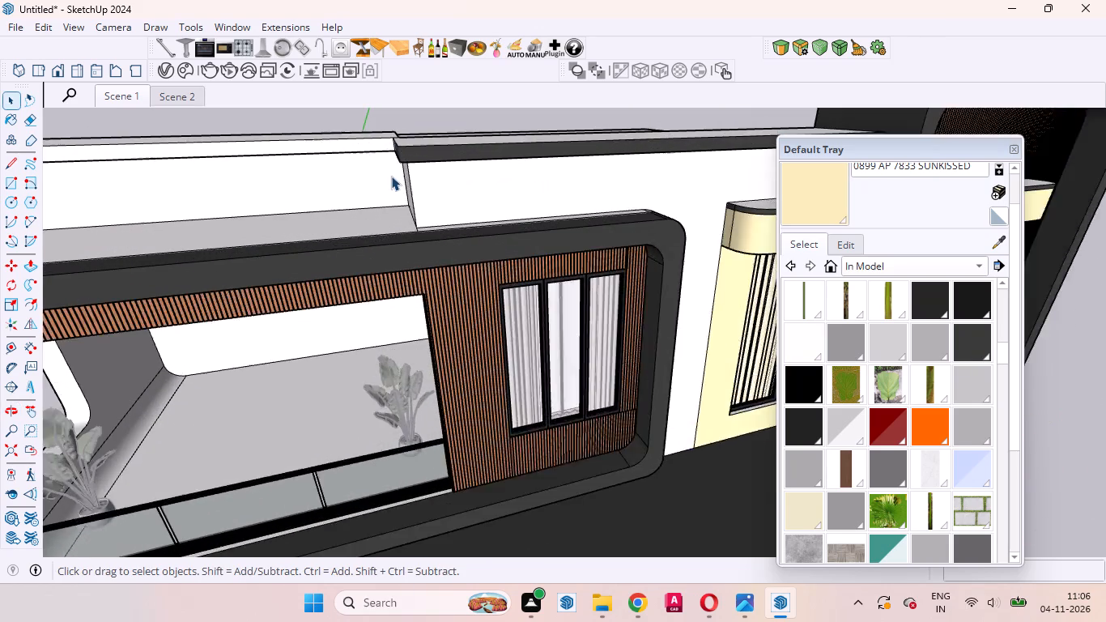
middle_click_drag(388, 185, 358, 177)
scroll(351, 164, "up", 4)
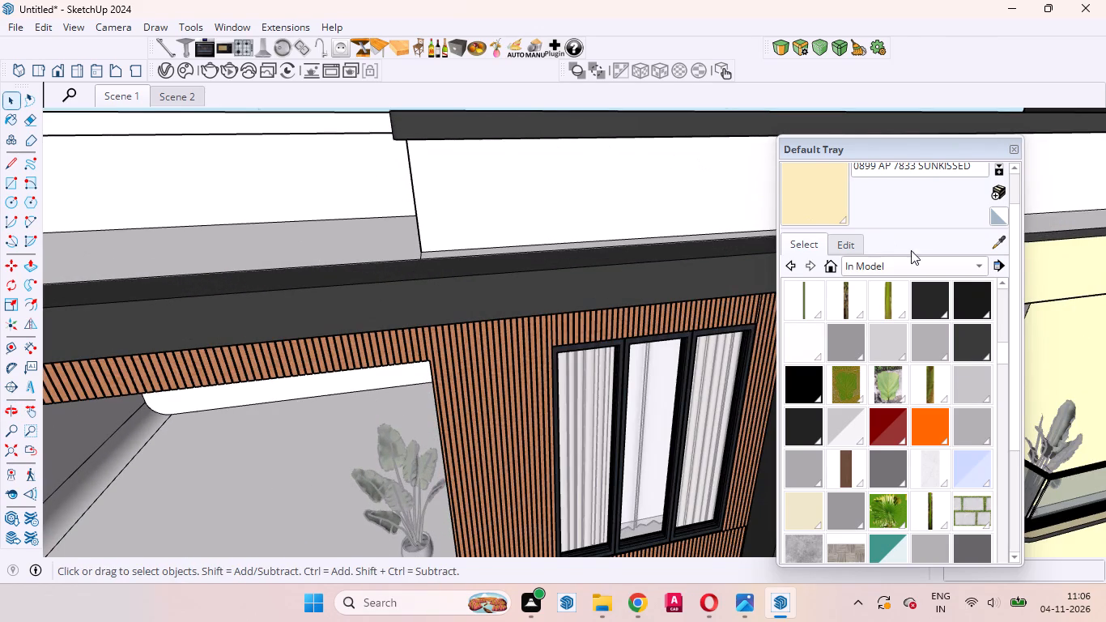
left_click(996, 235)
left_click(463, 126)
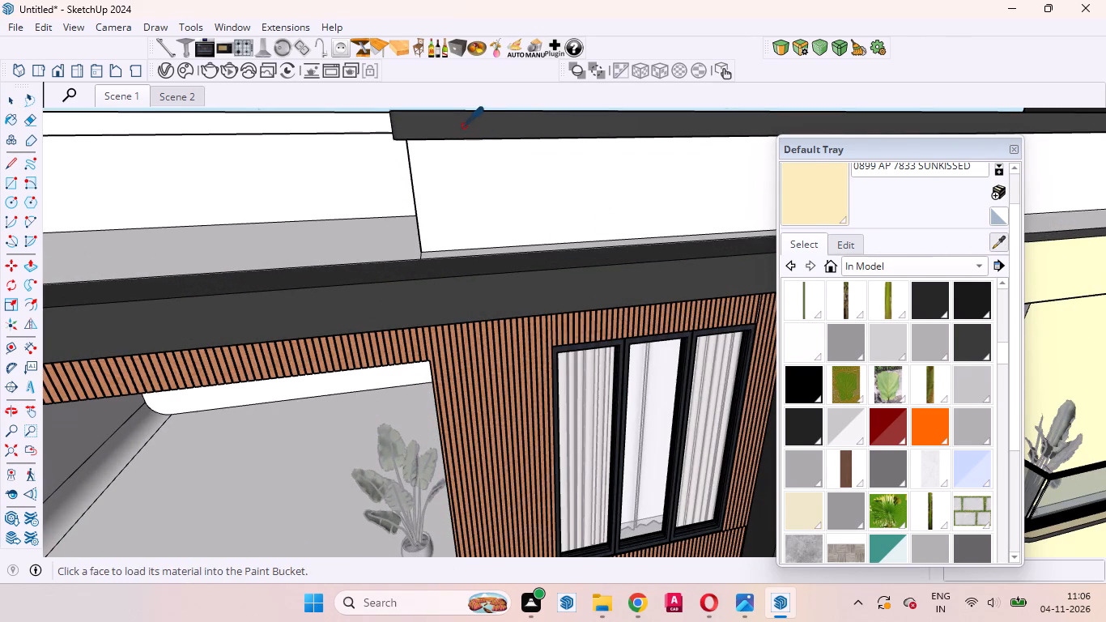
scroll(582, 205, "down", 5)
scroll(120, 168, "up", 8)
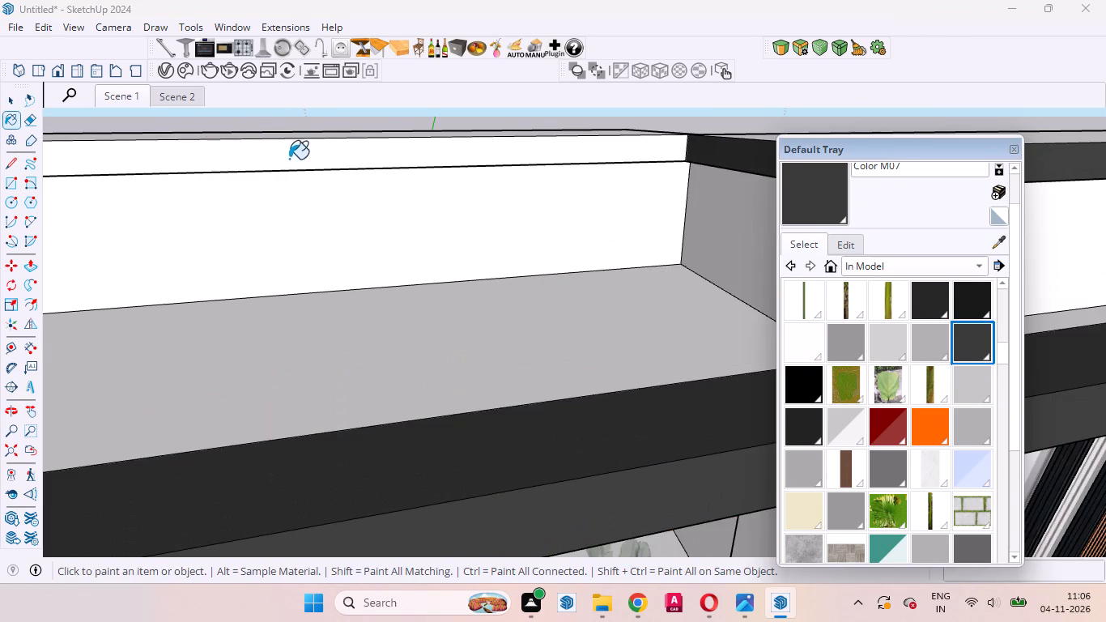
left_click(289, 159)
Paint the underside faces of the roof block's front cap overhang, including the inner corner piece, with Color M07.
scroll(368, 193, "up", 4)
middle_click_drag(483, 198, 417, 83)
scroll(400, 138, "up", 6)
scroll(386, 190, "down", 8)
scroll(440, 233, "up", 4)
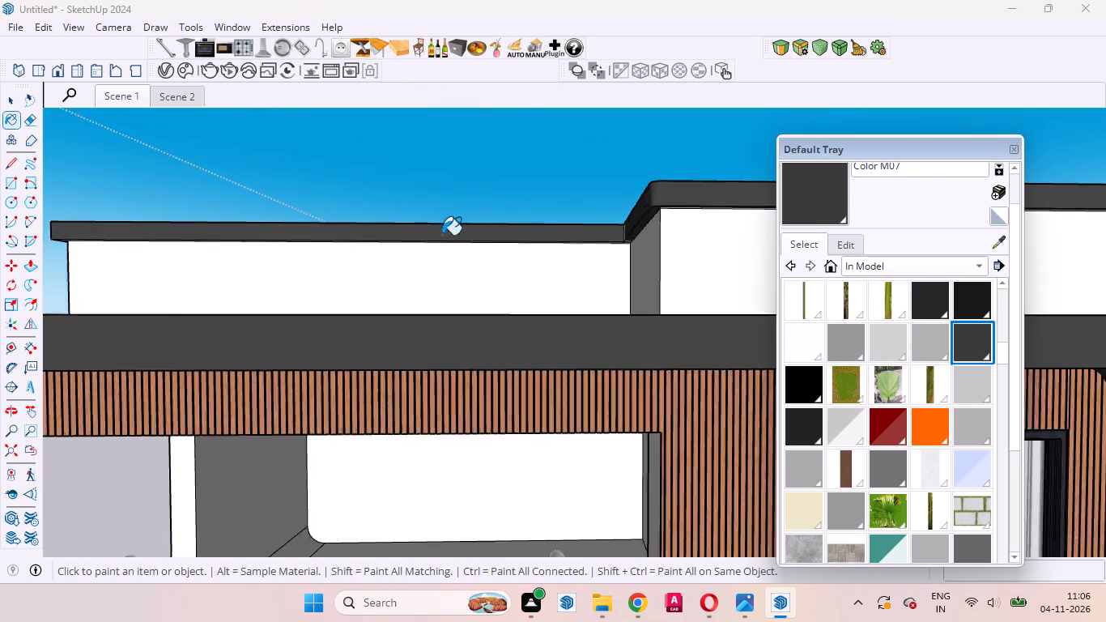
scroll(751, 265, "up", 16)
middle_click_drag(624, 241, 619, 168)
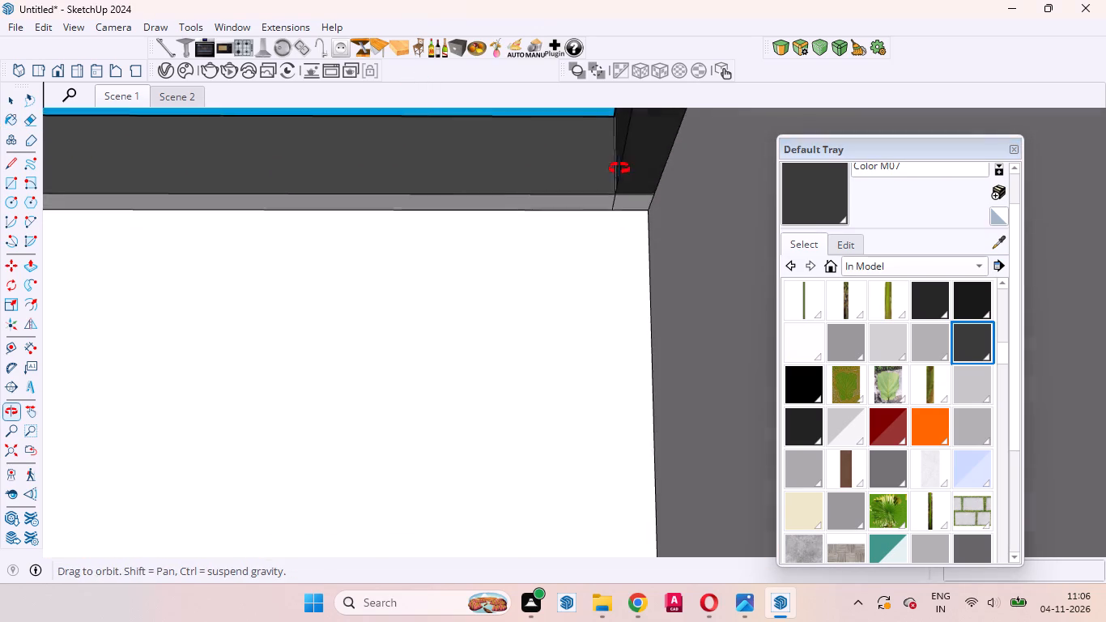
middle_click_drag(619, 168, 622, 155)
scroll(622, 155, "up", 1)
left_click(624, 217)
scroll(599, 204, "up", 6)
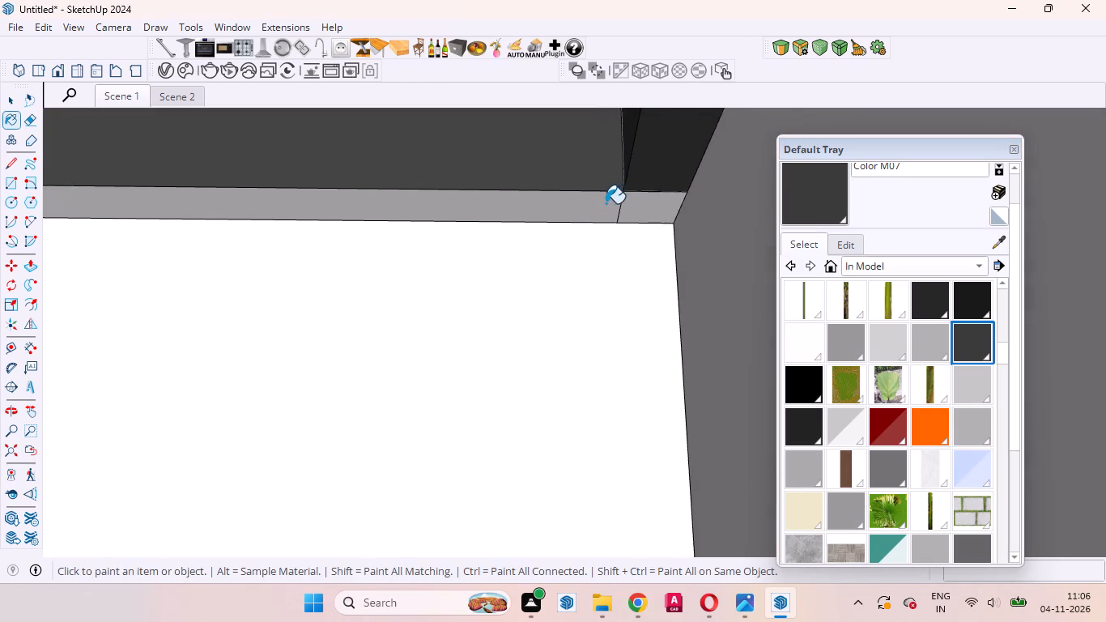
scroll(606, 203, "up", 3)
left_click(652, 198)
left_click(524, 214)
Paint the cap band's face at the roof block's free end and the underside of its overhang with Color M07.
scroll(600, 212, "down", 5)
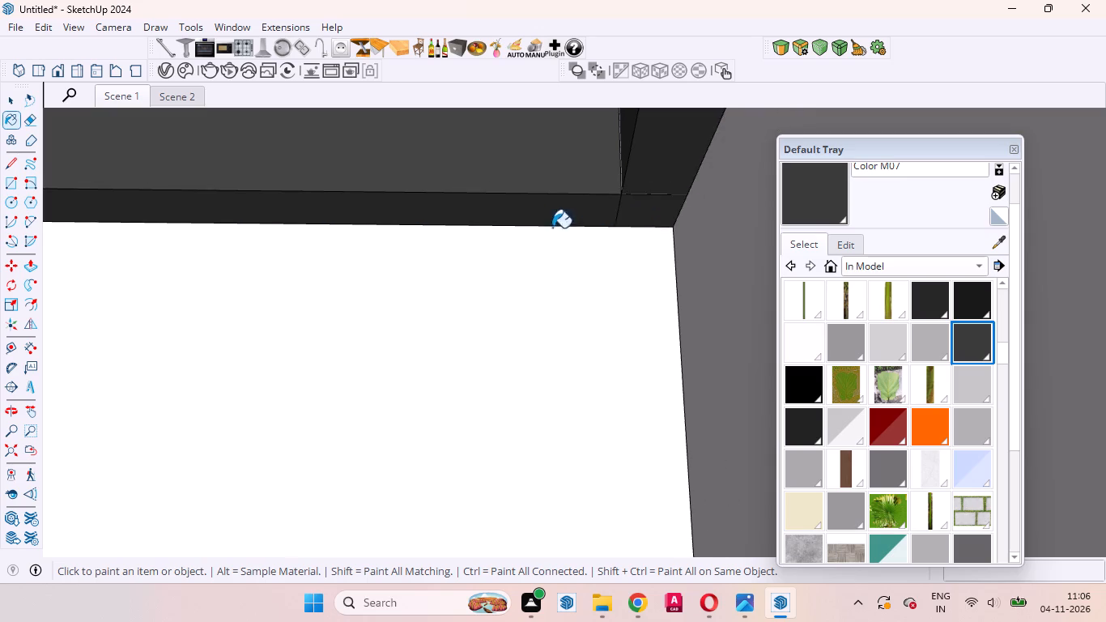
middle_click_drag(552, 235, 713, 360)
scroll(713, 360, "down", 20)
scroll(713, 360, "down", 1)
middle_click_drag(236, 327, 474, 339)
scroll(513, 262, "down", 8)
scroll(421, 305, "up", 4)
scroll(467, 238, "up", 4)
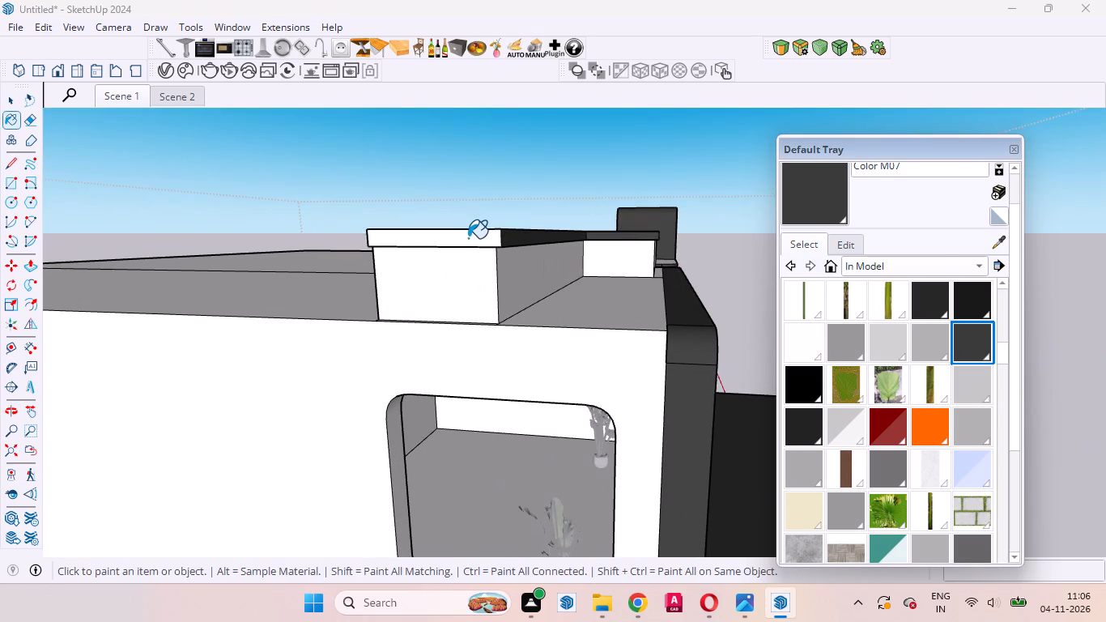
left_click(470, 238)
scroll(491, 238, "up", 14)
middle_click_drag(488, 295, 452, 179)
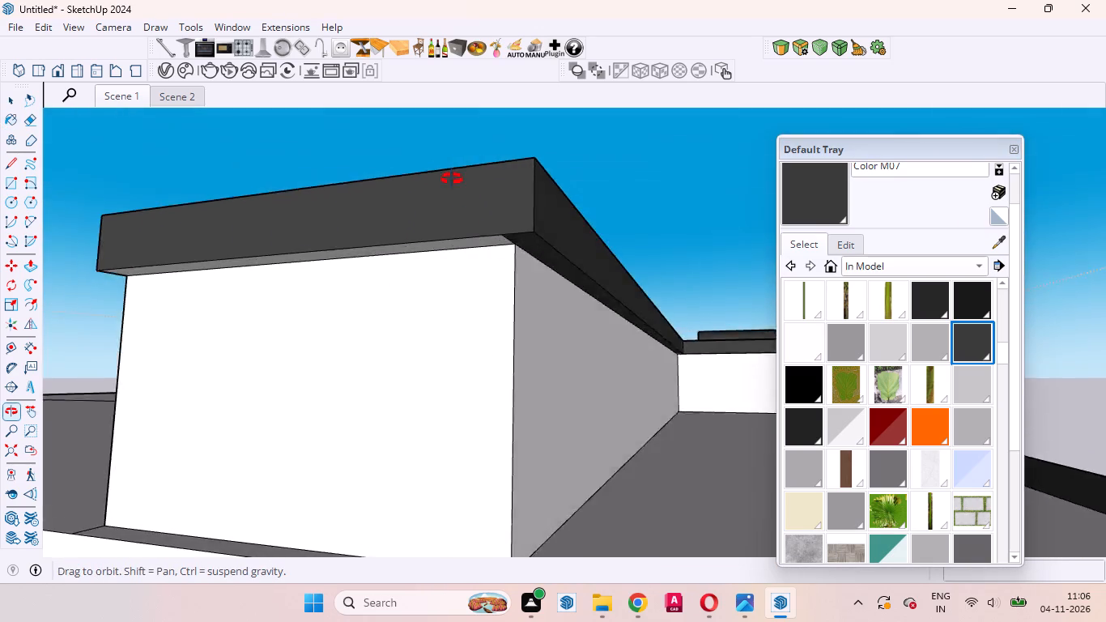
middle_click_drag(452, 179, 452, 176)
scroll(464, 215, "up", 4)
left_click(487, 262)
middle_click_drag(538, 253, 252, 428)
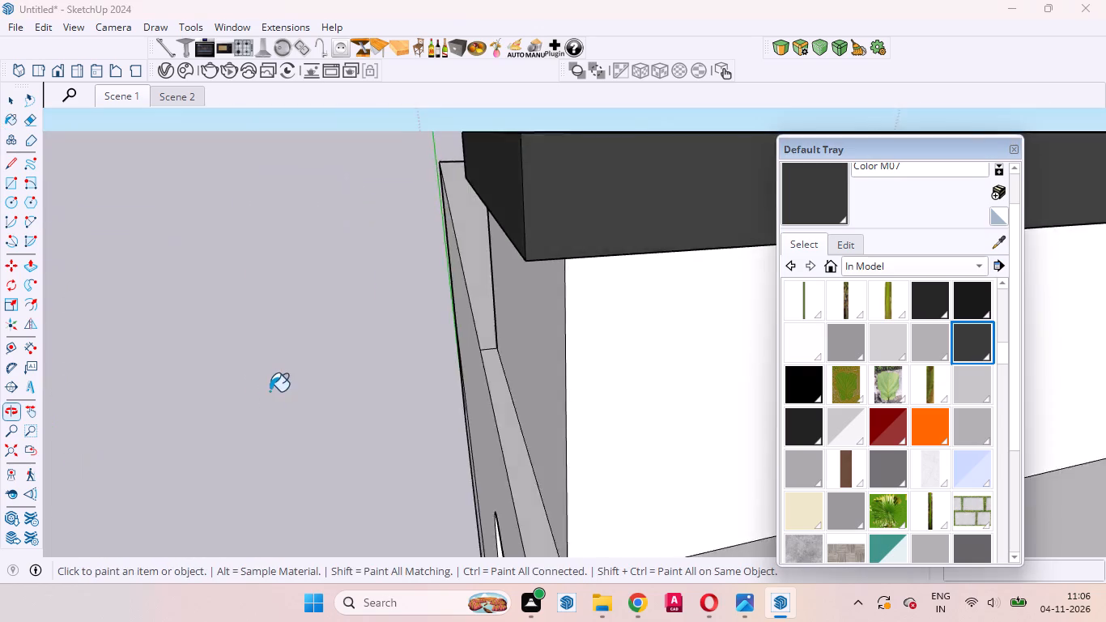
scroll(270, 390, "down", 20)
scroll(270, 390, "down", 2)
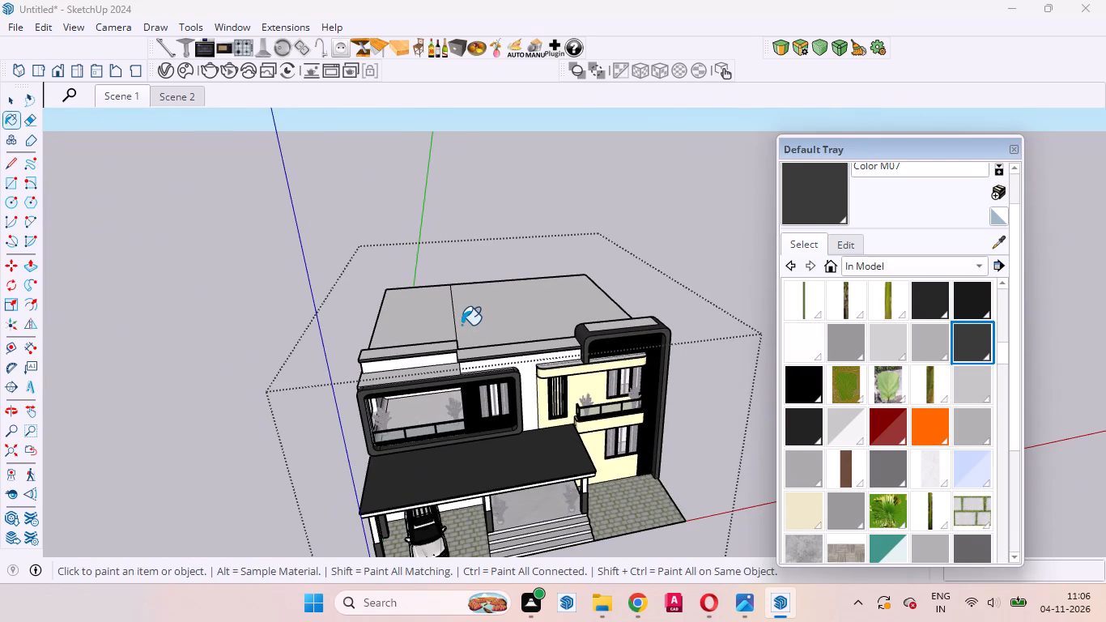
key("space")
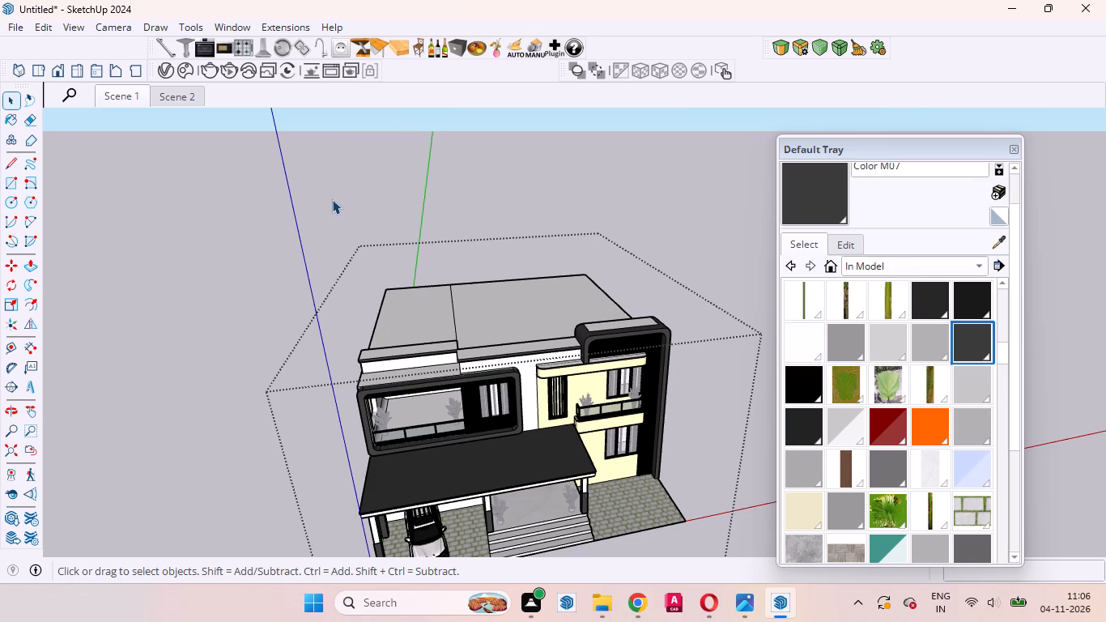
Return to Scene 1, close the house group, and review the painted cap from the front and the roof from above.
left_click(133, 95)
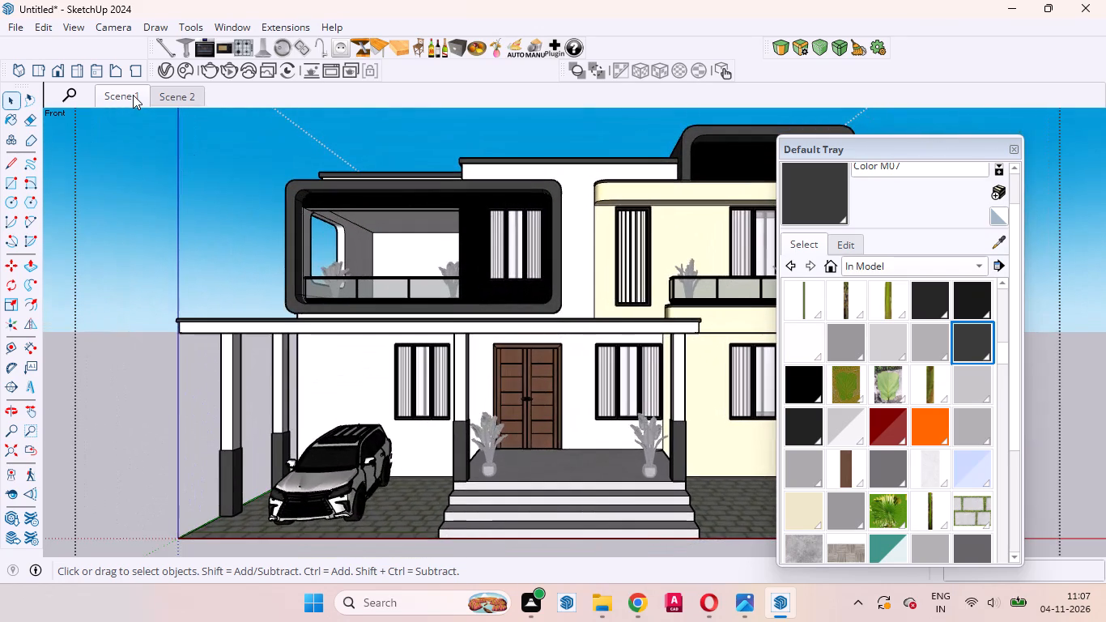
left_click(138, 171)
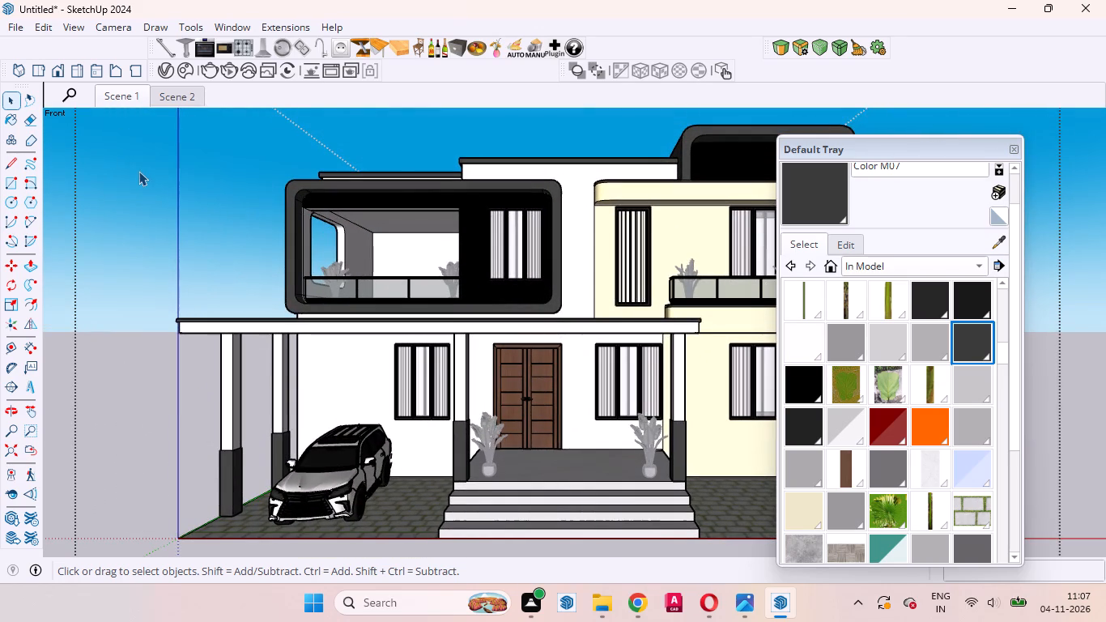
double_click(138, 171)
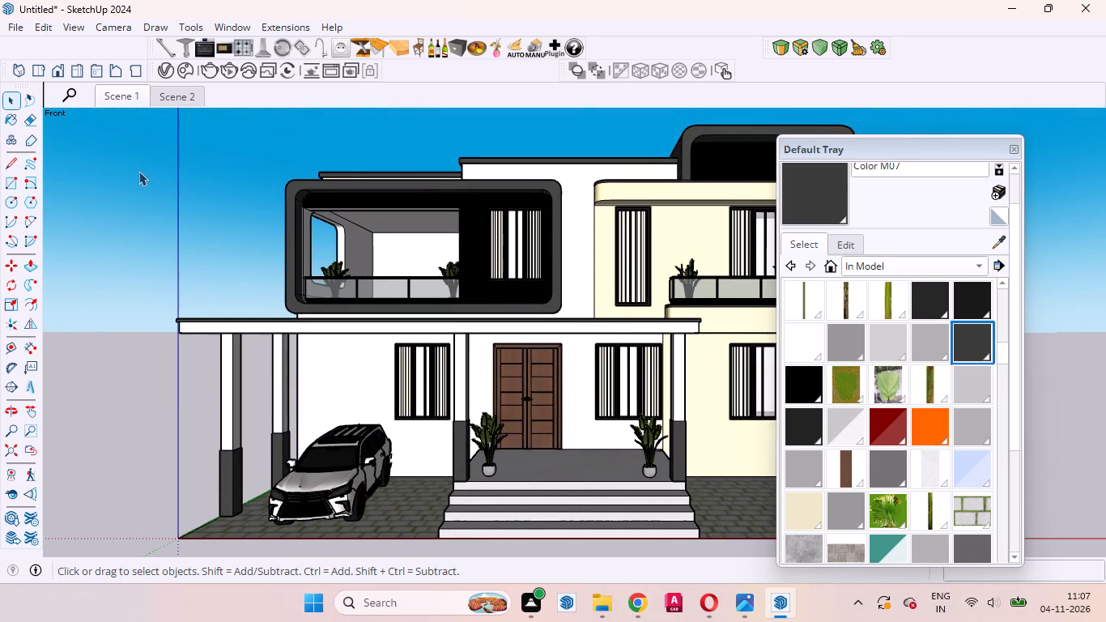
scroll(143, 167, "down", 1)
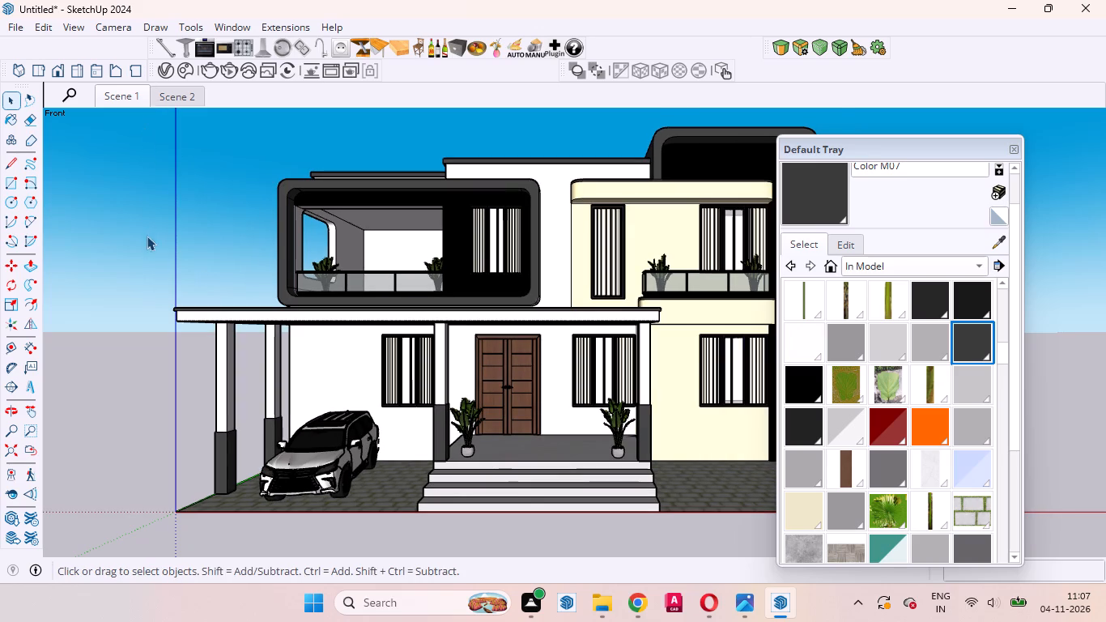
scroll(444, 260, "down", 4)
middle_click_drag(508, 263, 483, 542)
scroll(534, 382, "down", 5)
scroll(543, 210, "up", 5)
middle_click_drag(561, 268, 344, 310)
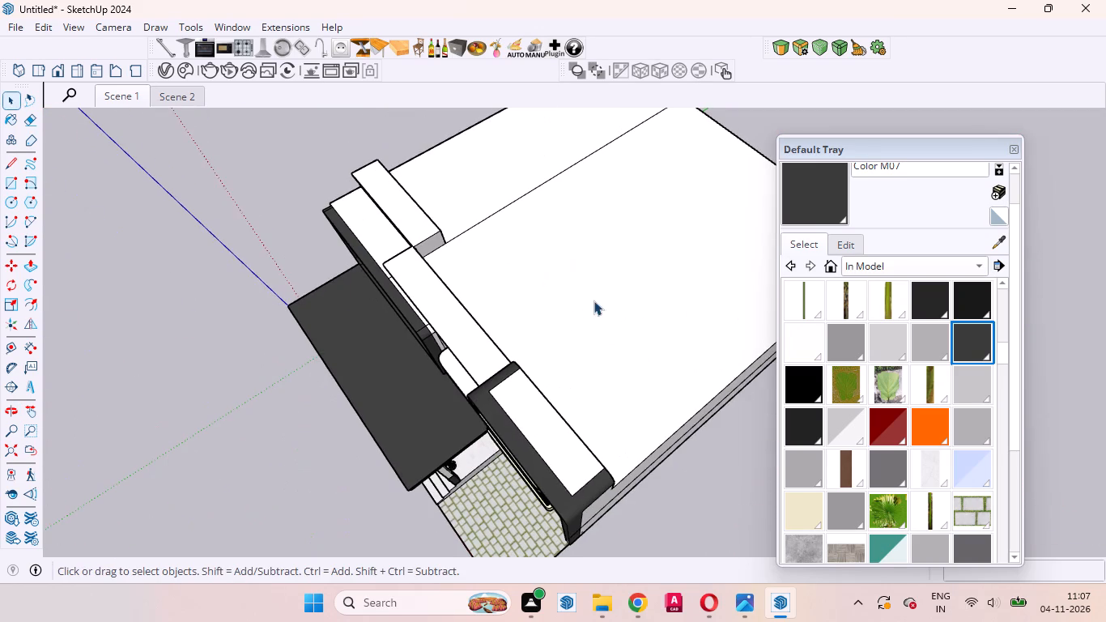
Open the house group for editing and select the large main roof face behind the parapet.
left_click(592, 307)
left_click(592, 309)
triple_click(591, 334)
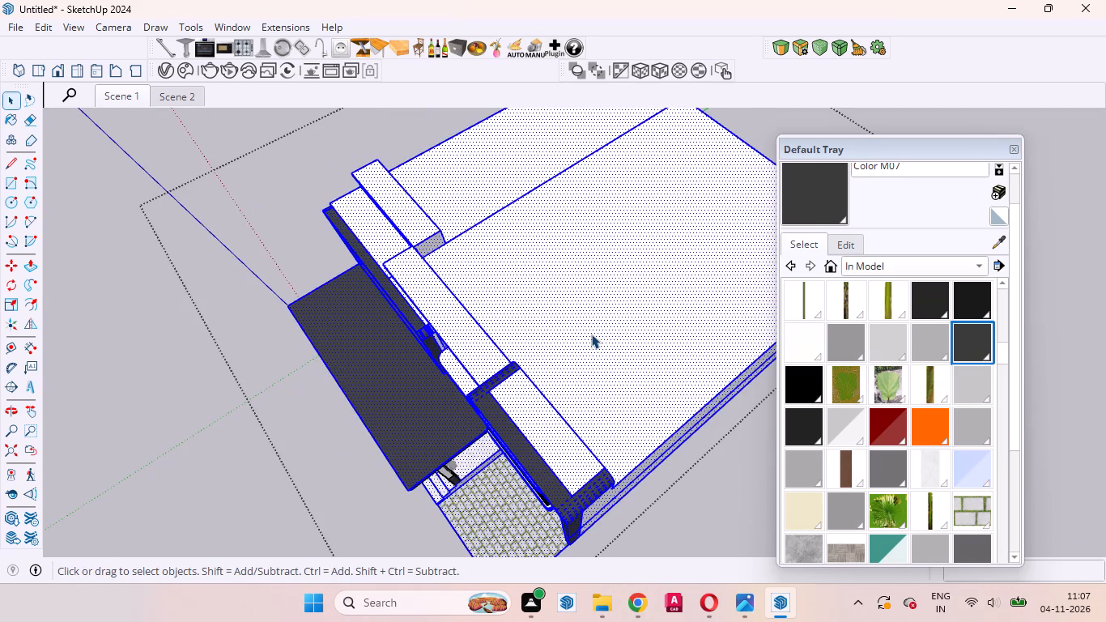
left_click(591, 334)
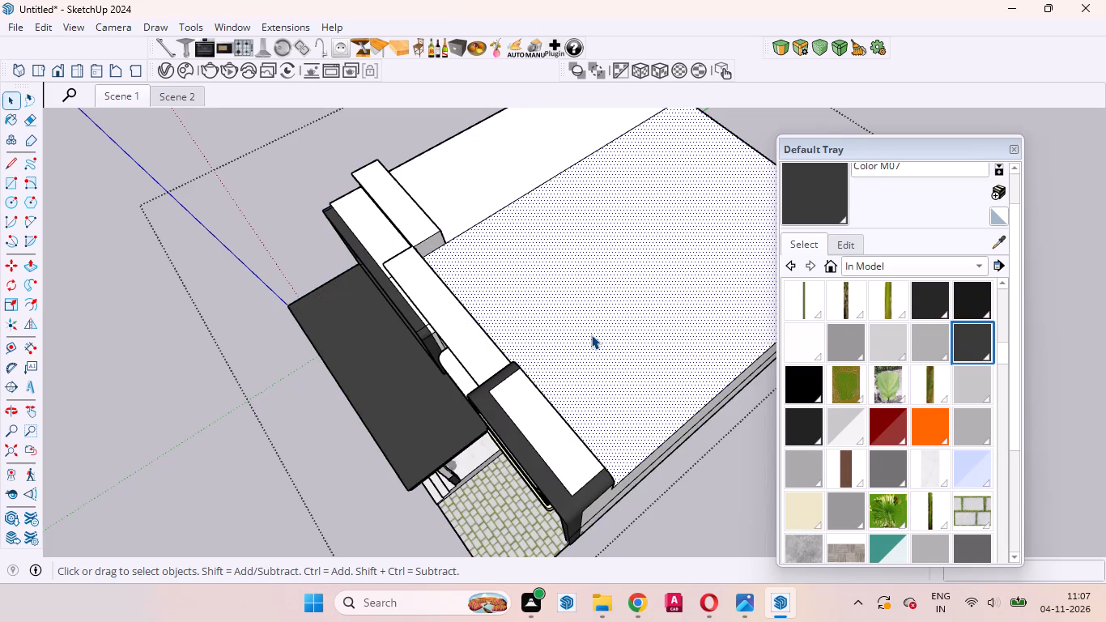
Examine the facade, side wall and roof parapets of the house from front, side and elevated angles.
scroll(506, 140, "down", 3)
middle_click_drag(574, 264, 471, 278)
middle_click(470, 272)
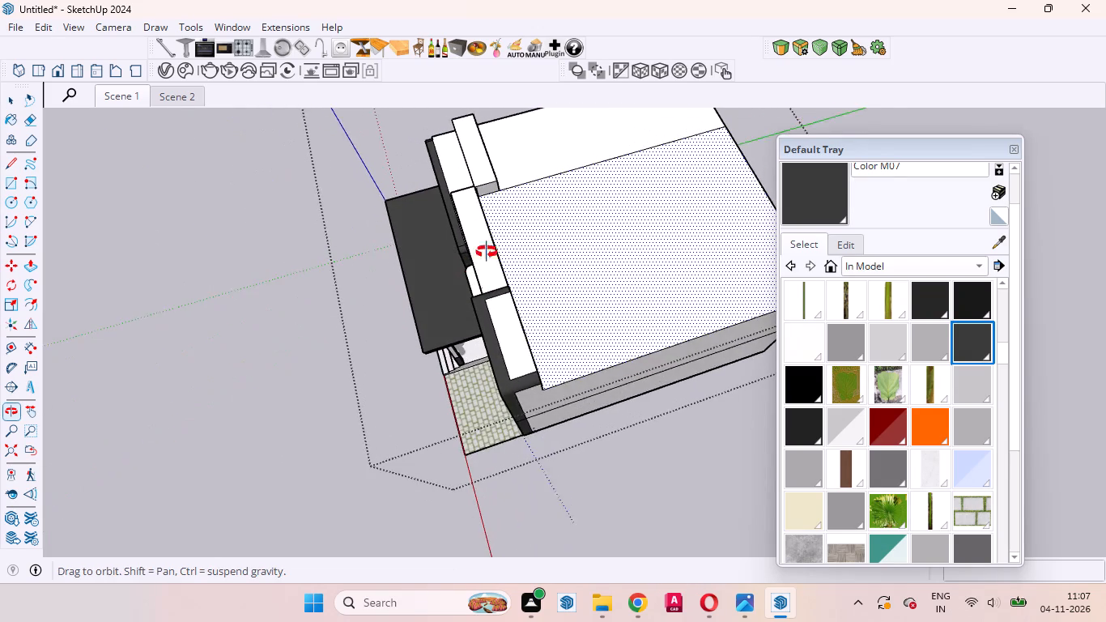
scroll(500, 245, "down", 3)
middle_click_drag(513, 272, 598, 179)
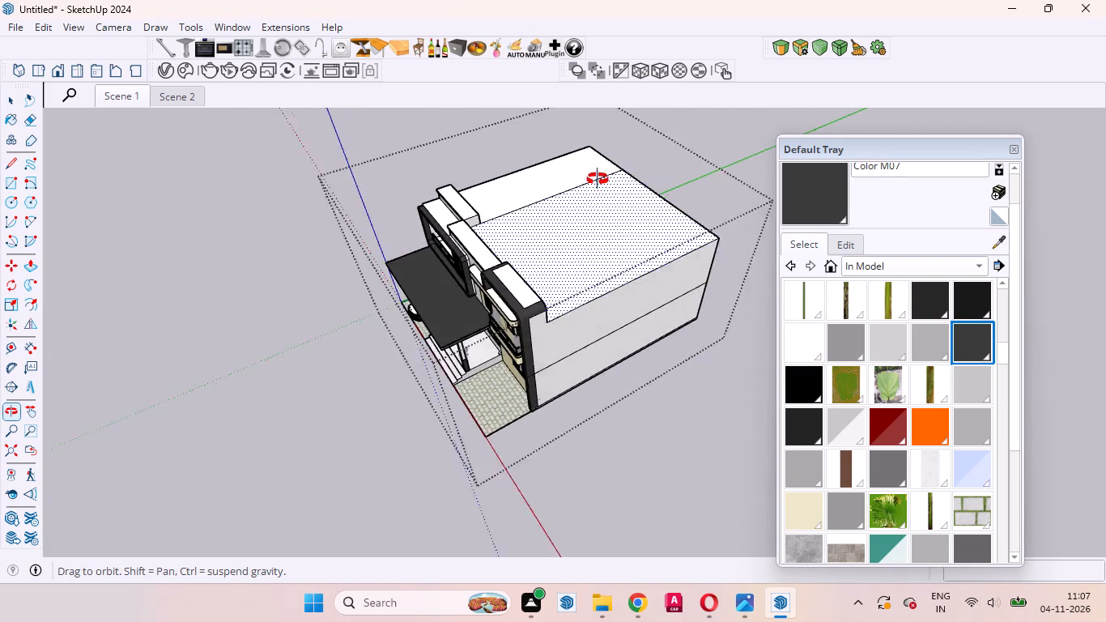
middle_click_drag(598, 179, 848, 33)
scroll(633, 249, "up", 3)
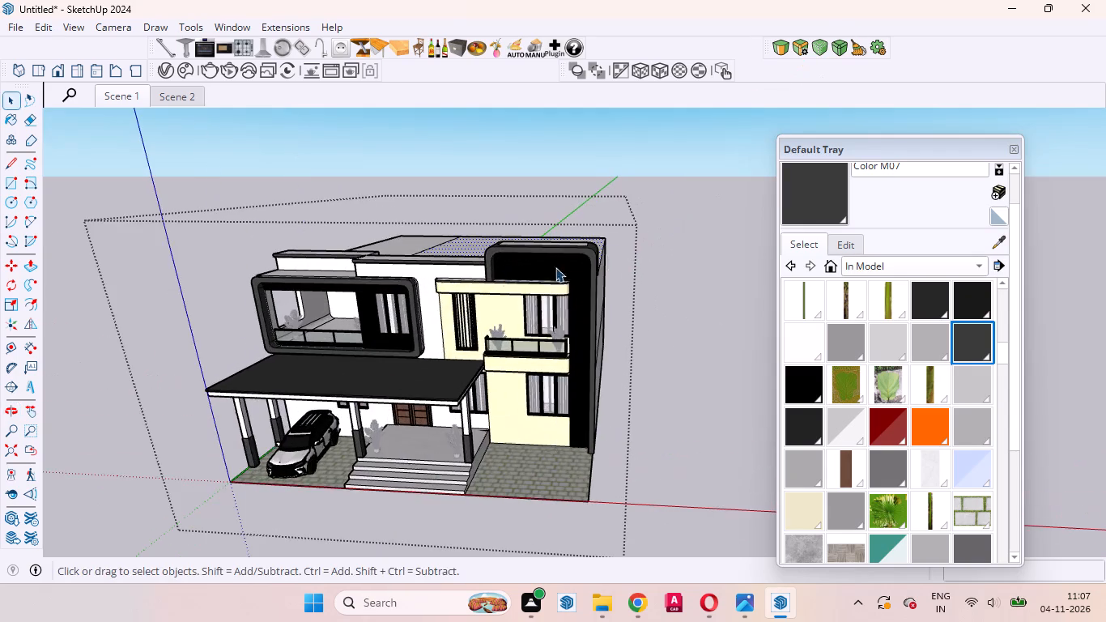
middle_click_drag(530, 248, 588, 176)
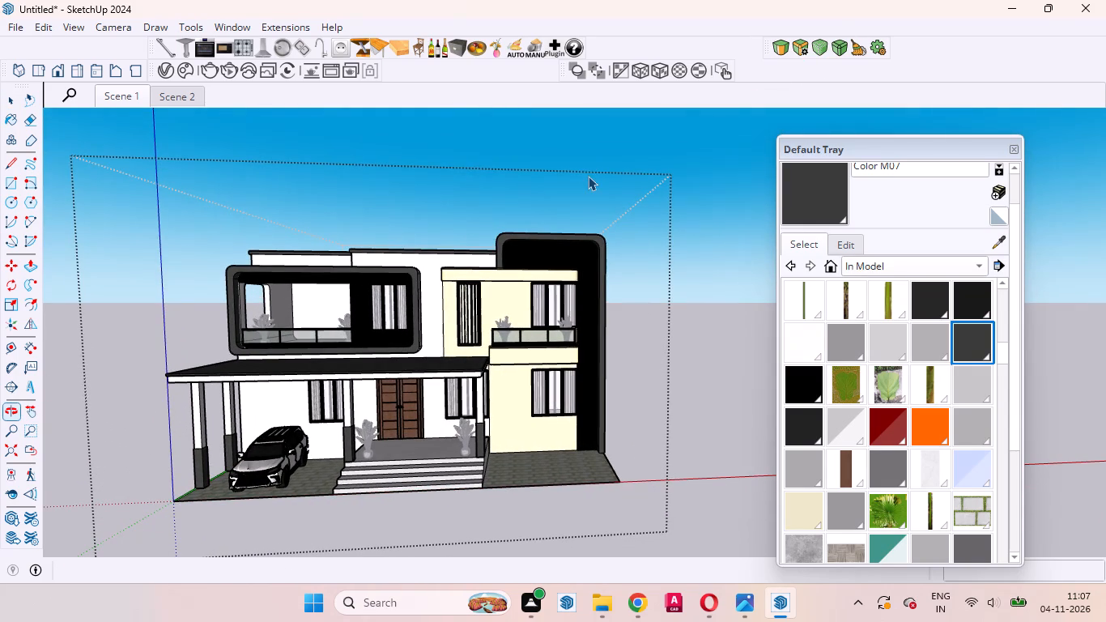
scroll(485, 289, "up", 2)
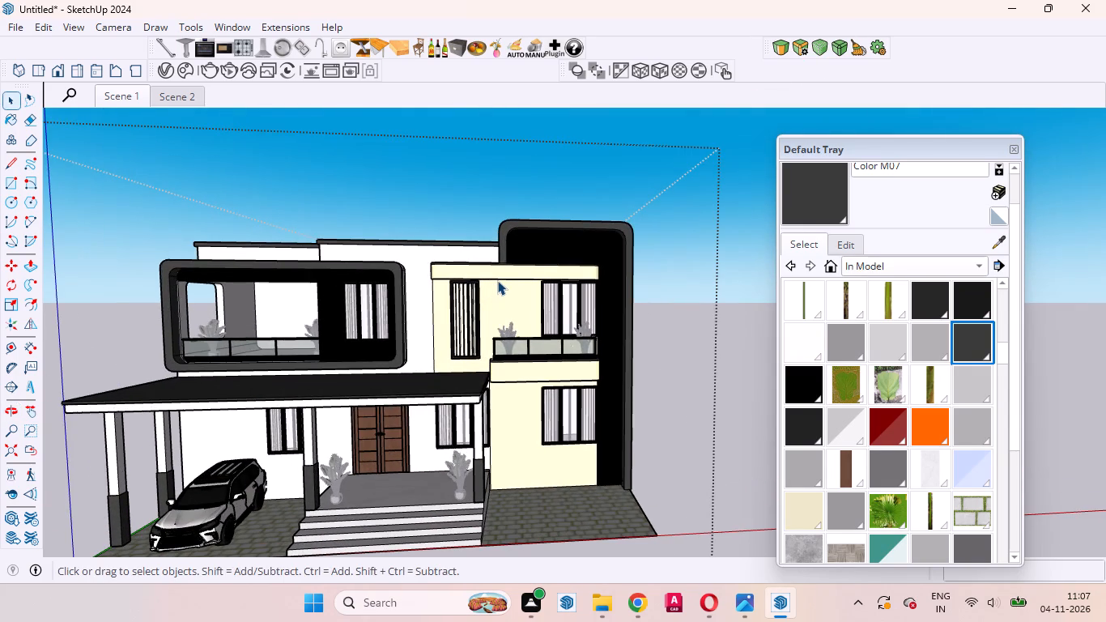
middle_click_drag(499, 292, 381, 609)
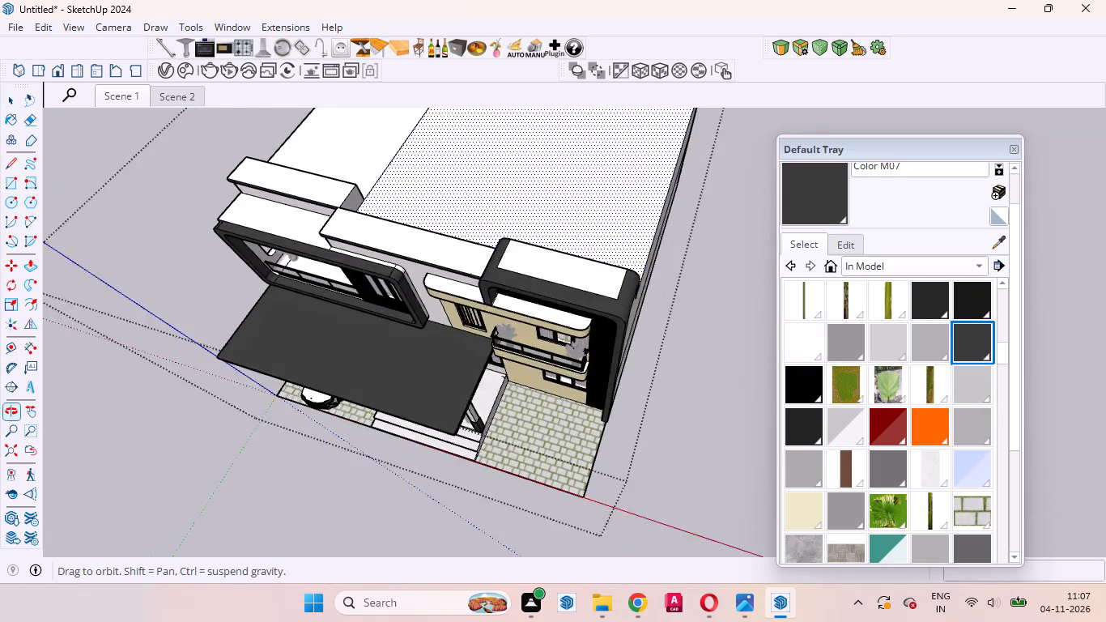
scroll(559, 271, "down", 5)
middle_click_drag(525, 292, 340, 258)
scroll(398, 268, "down", 4)
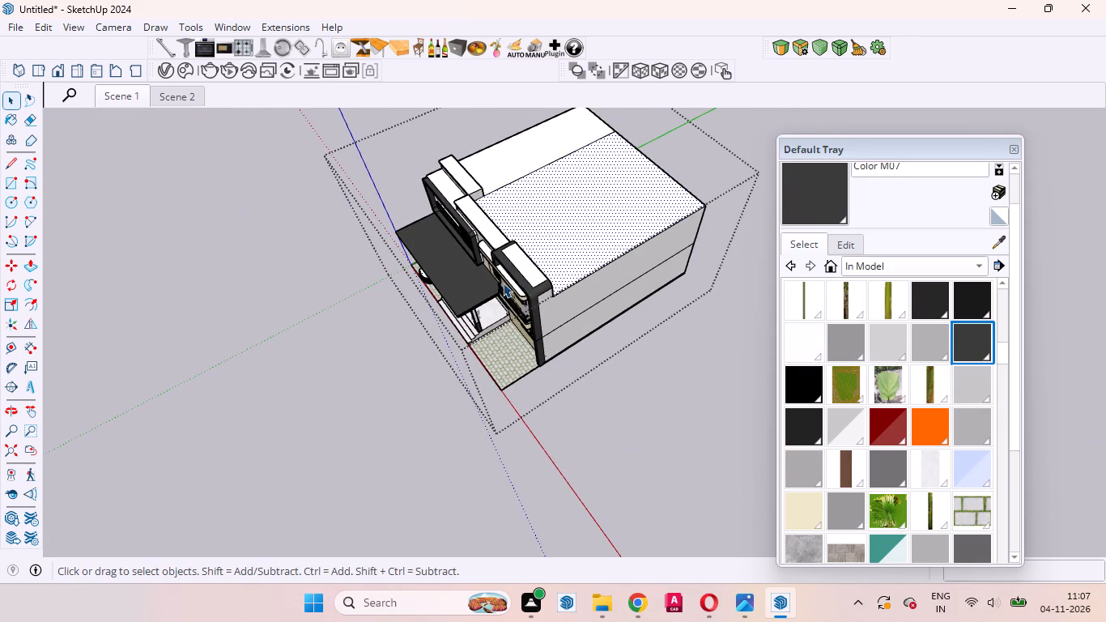
middle_click_drag(302, 323, 67, 275)
scroll(358, 255, "down", 5)
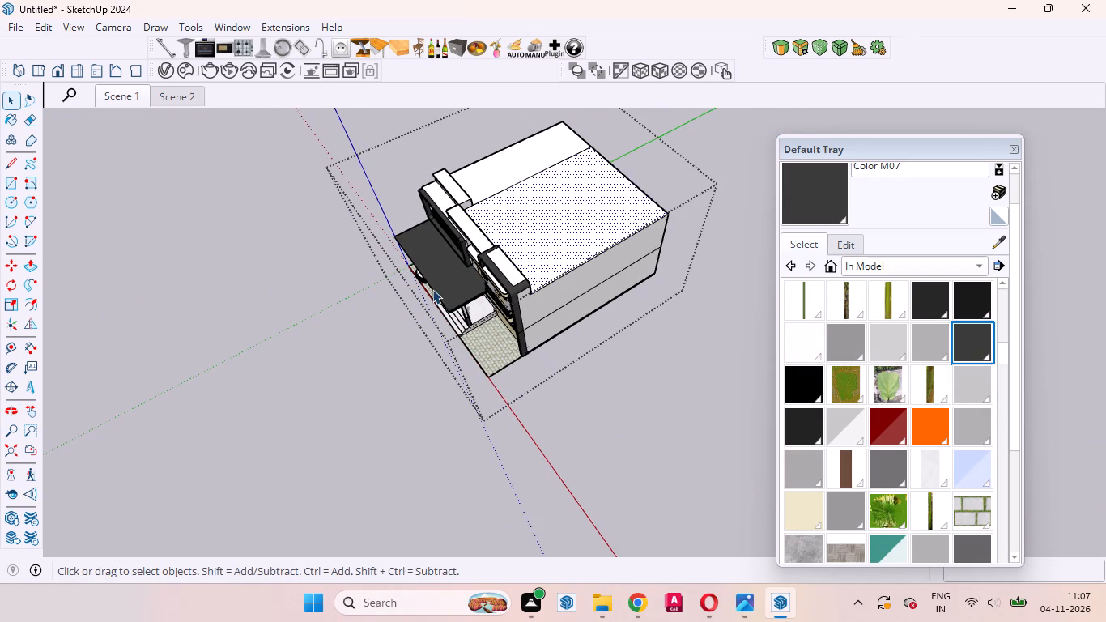
scroll(432, 280, "down", 9)
scroll(334, 302, "down", 4)
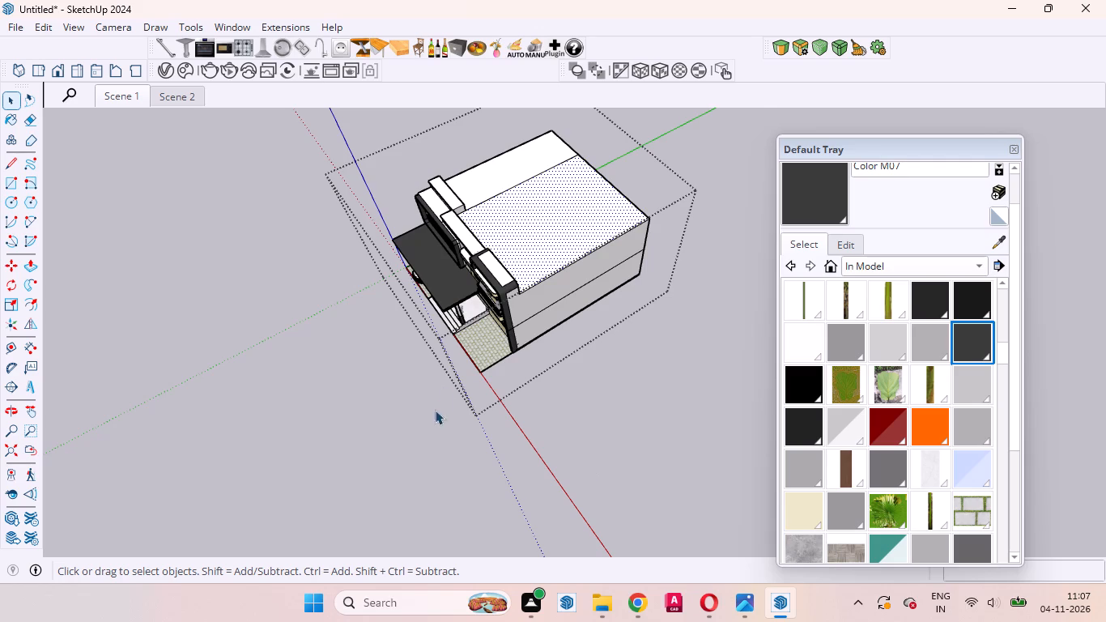
scroll(441, 391, "down", 5)
scroll(506, 267, "up", 1)
middle_click_drag(494, 288, 361, 311)
scroll(461, 232, "up", 3)
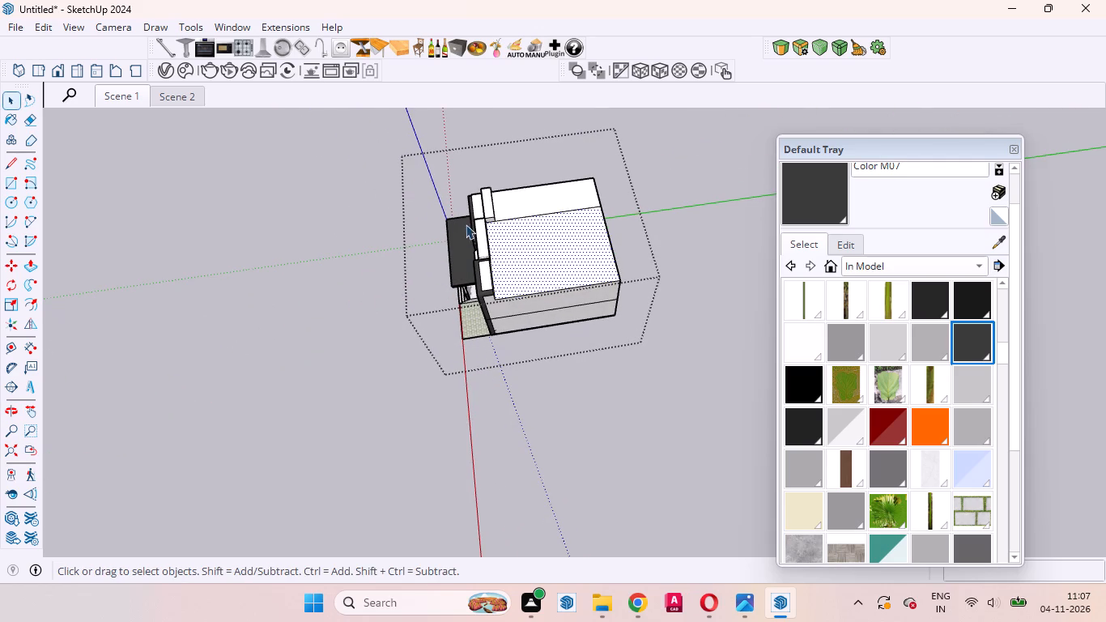
scroll(466, 224, "up", 15)
scroll(531, 242, "up", 9)
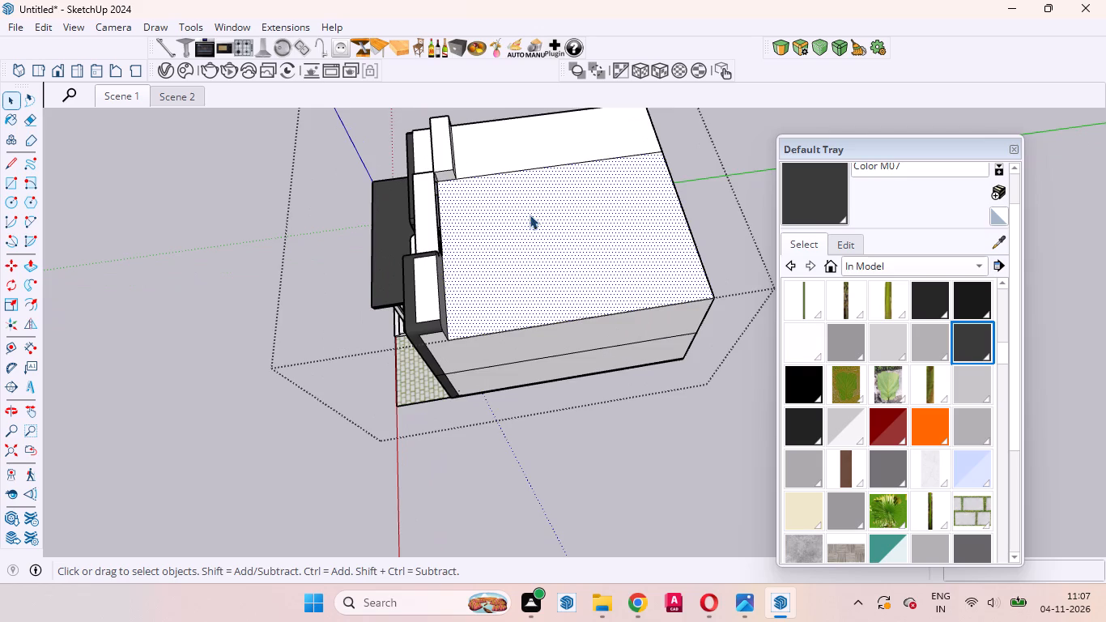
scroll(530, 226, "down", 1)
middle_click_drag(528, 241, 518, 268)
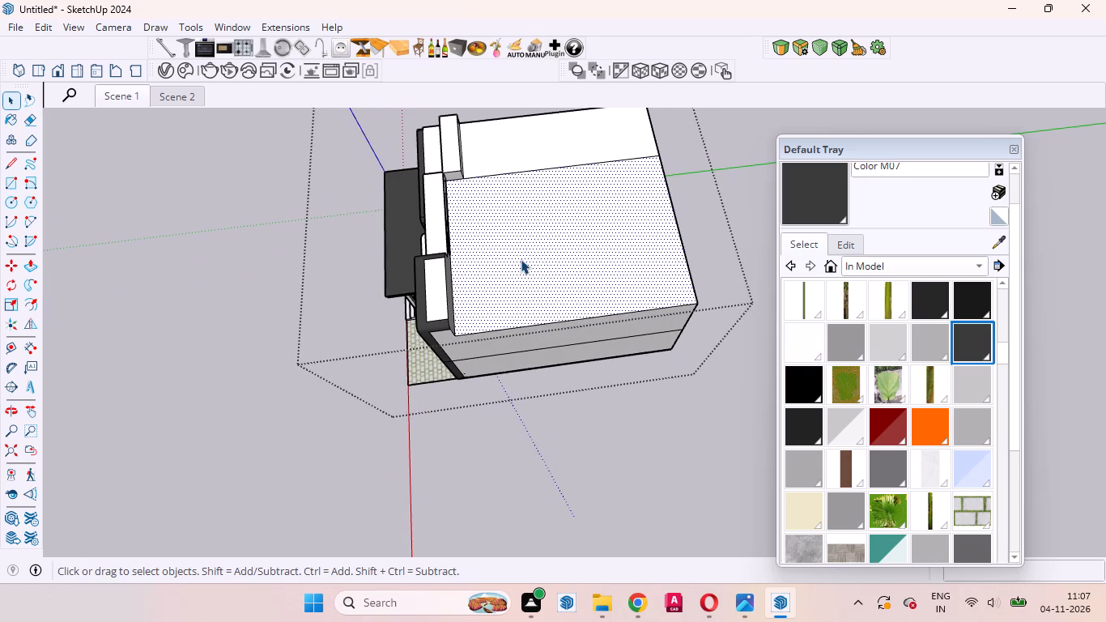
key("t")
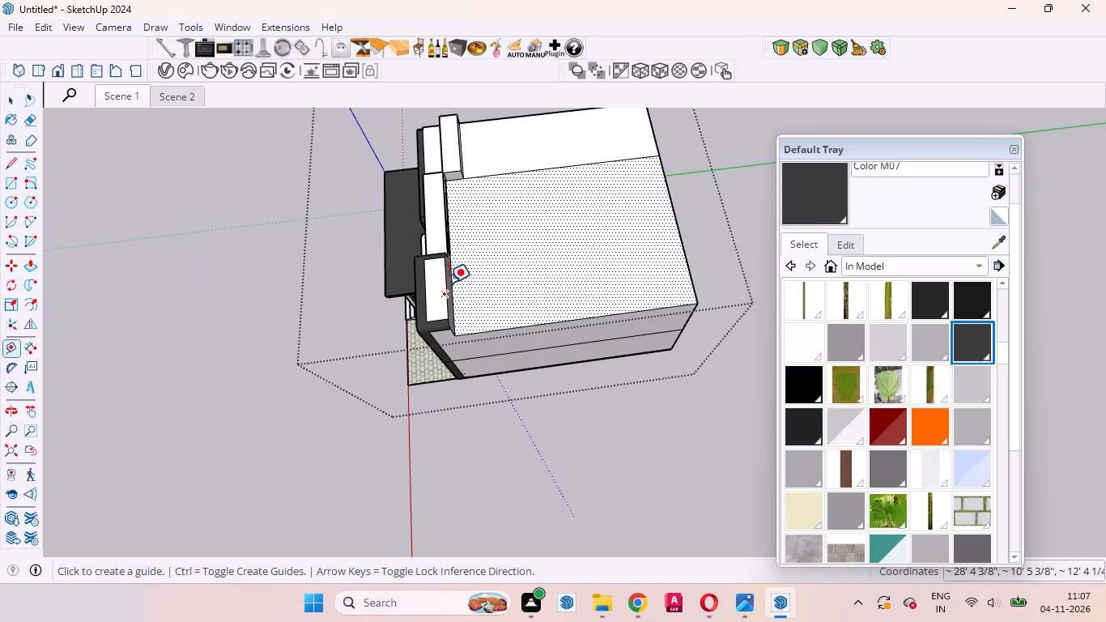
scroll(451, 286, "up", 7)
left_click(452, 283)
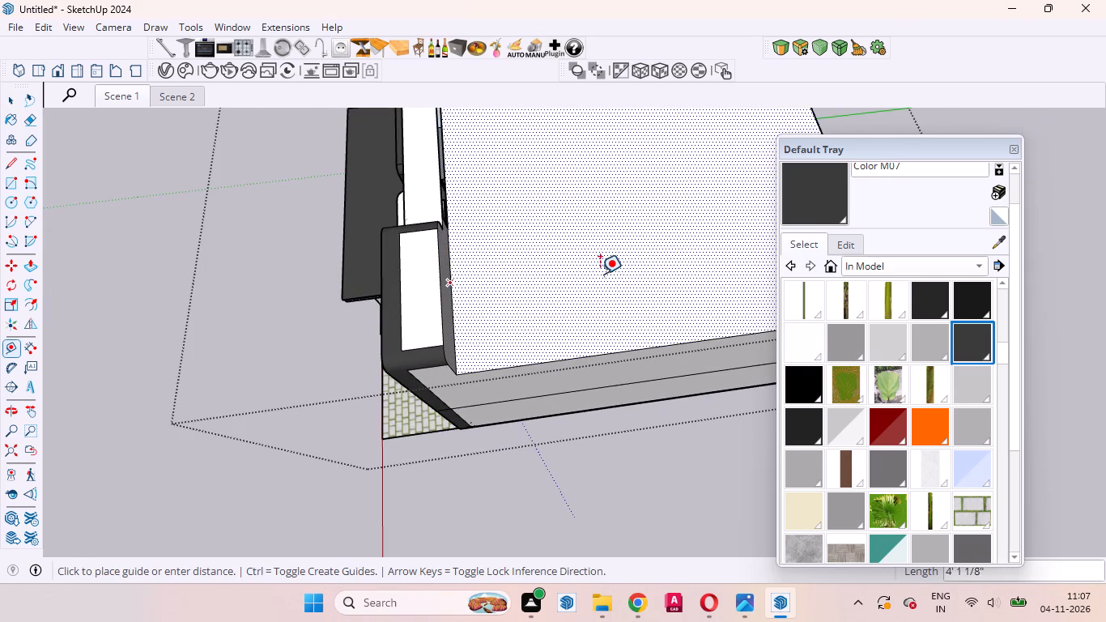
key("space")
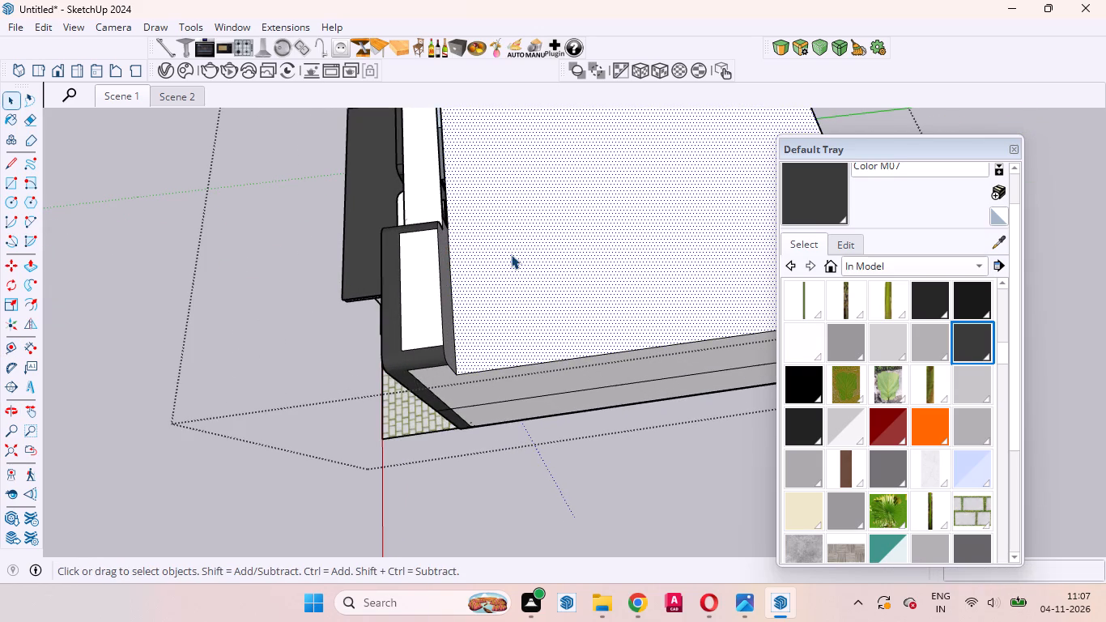
Pull a Tape Measure guide inward across the main roof from the midpoint of its rear edge, parallel to that edge.
key("t")
scroll(562, 267, "down", 4)
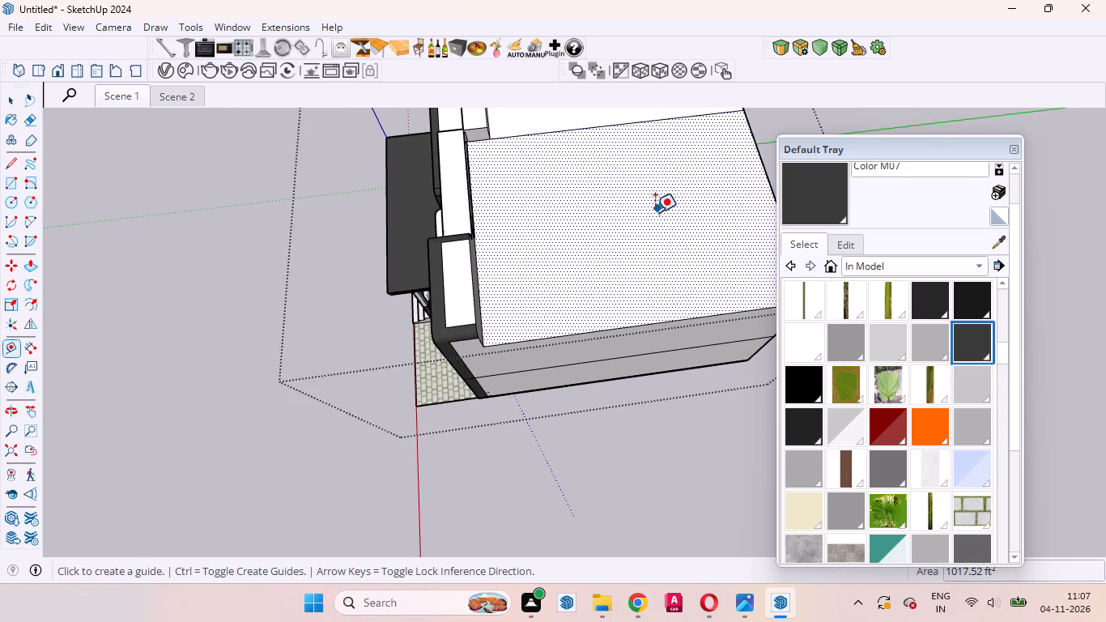
scroll(649, 222, "down", 5)
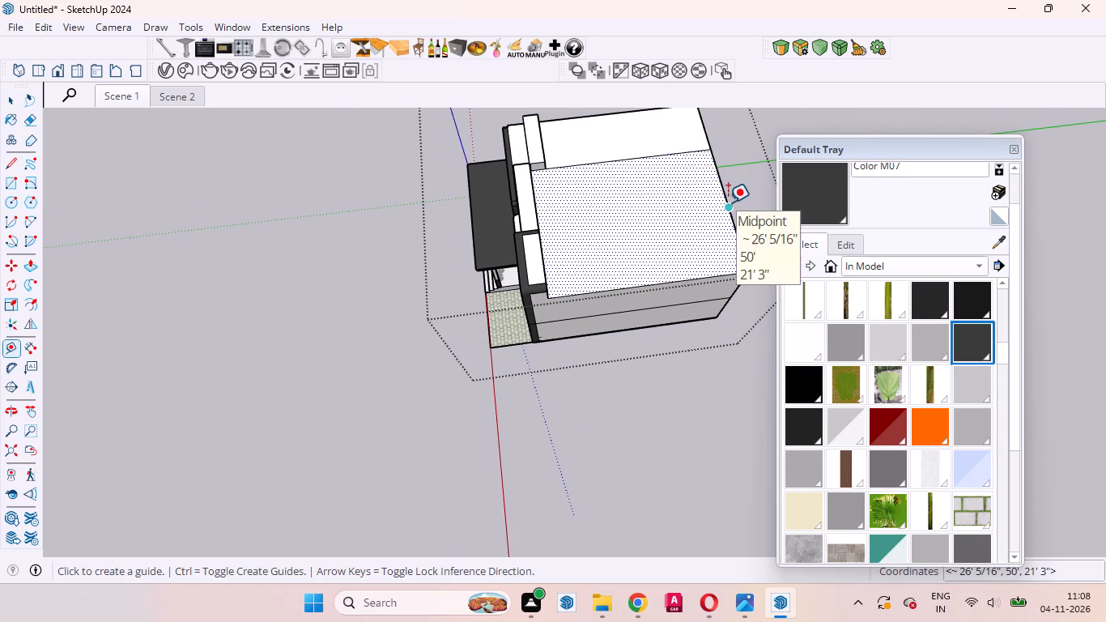
left_click(728, 202)
scroll(623, 225, "up", 5)
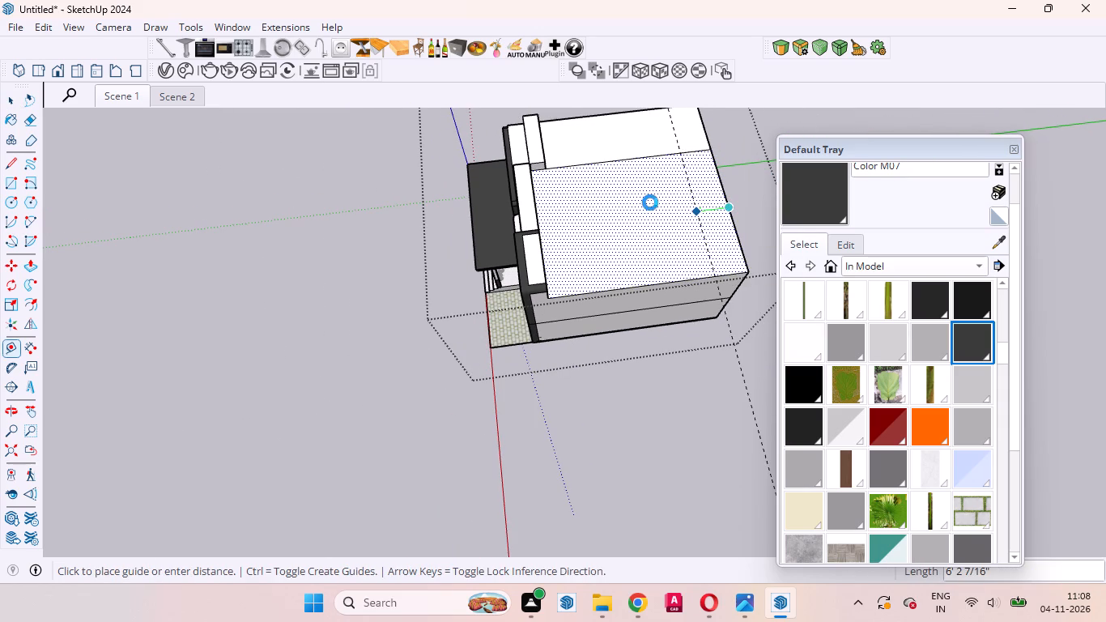
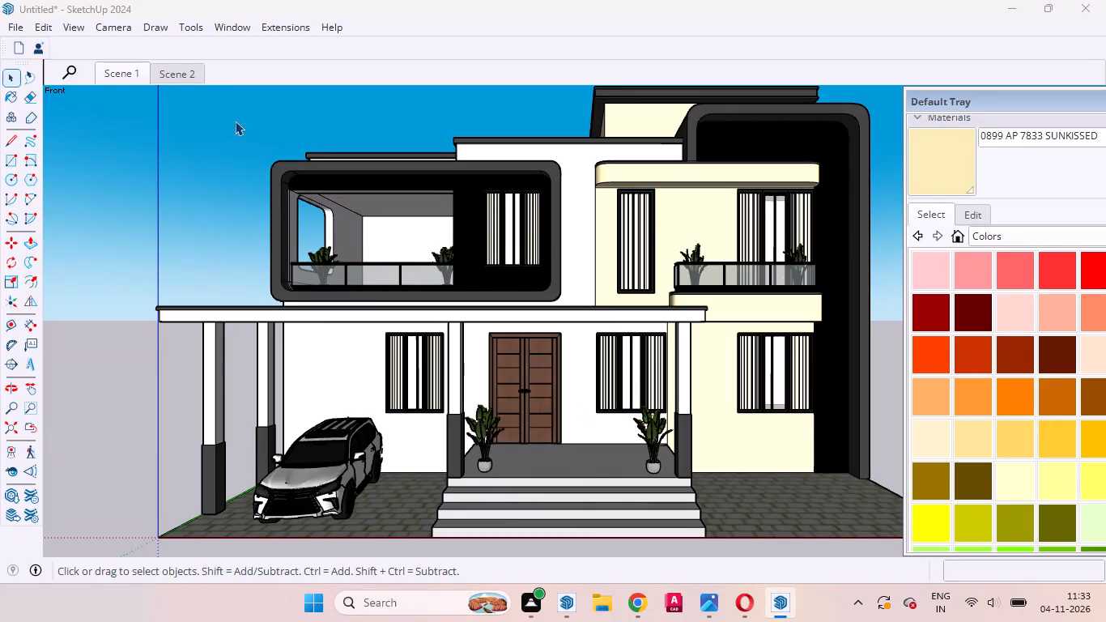
Review the house facade in Scene 2 and from slightly raised angles, and return to Scene 1.
left_click(177, 69)
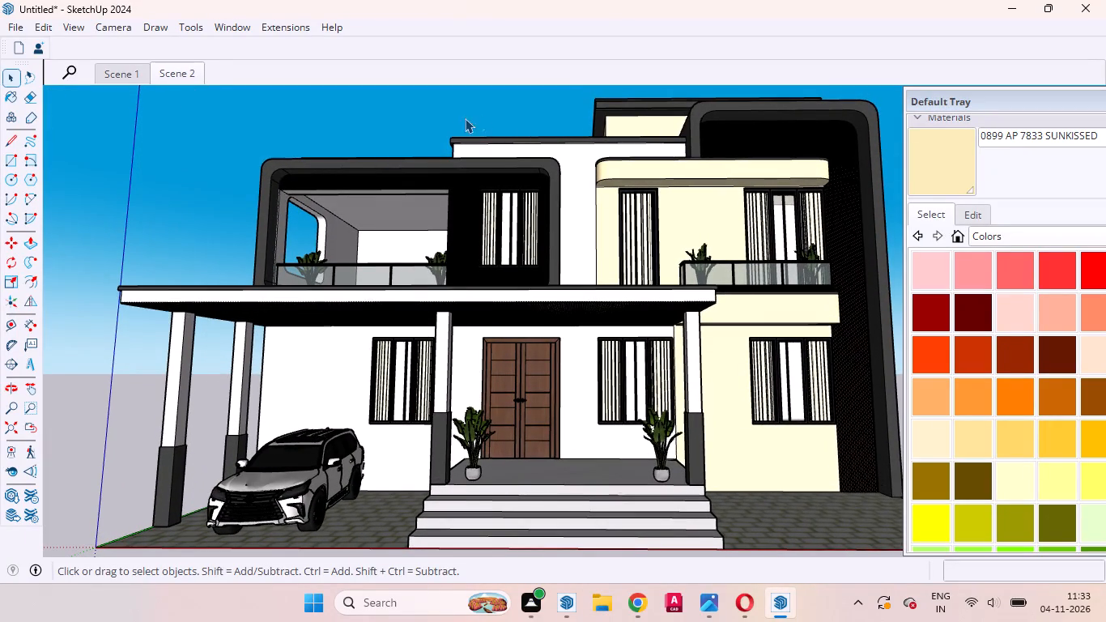
middle_click_drag(539, 112, 541, 131)
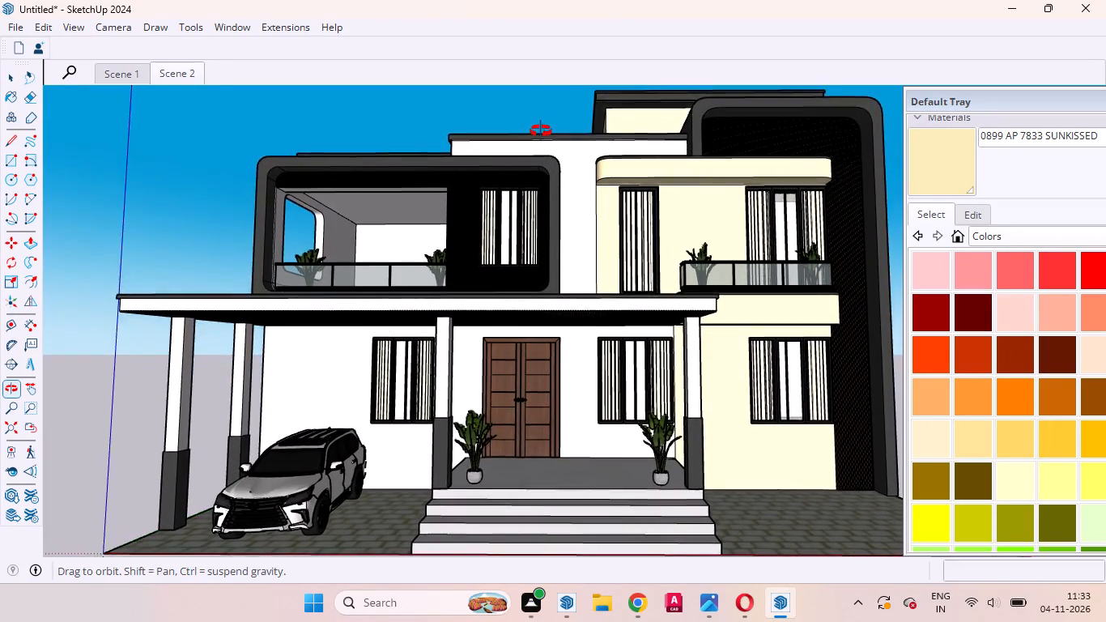
middle_click_drag(541, 131, 547, 136)
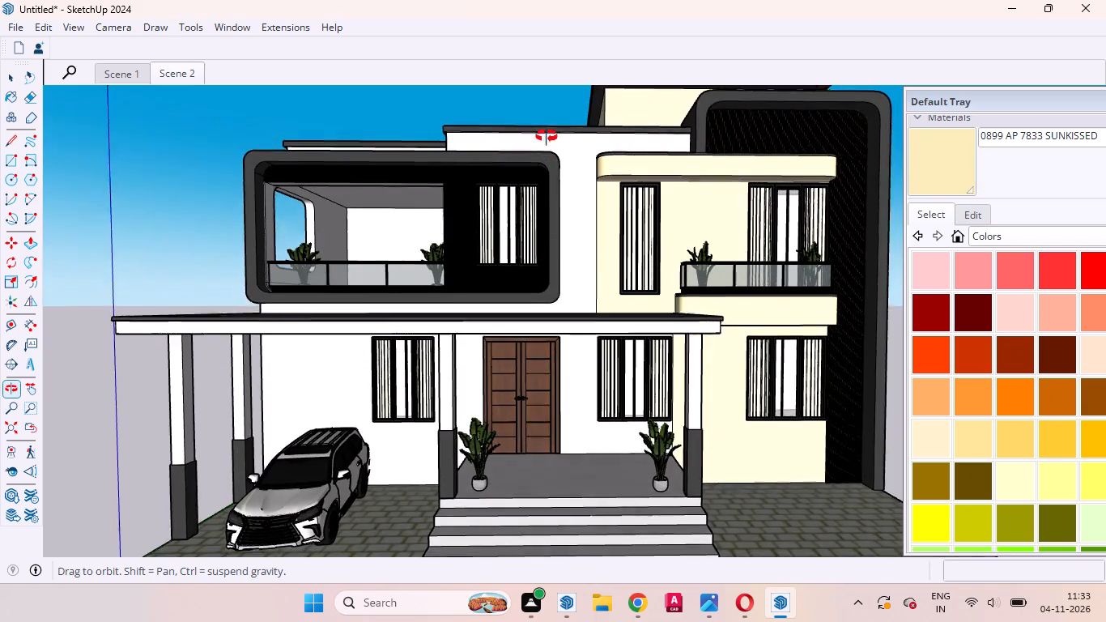
middle_click_drag(547, 136, 548, 133)
left_click(112, 78)
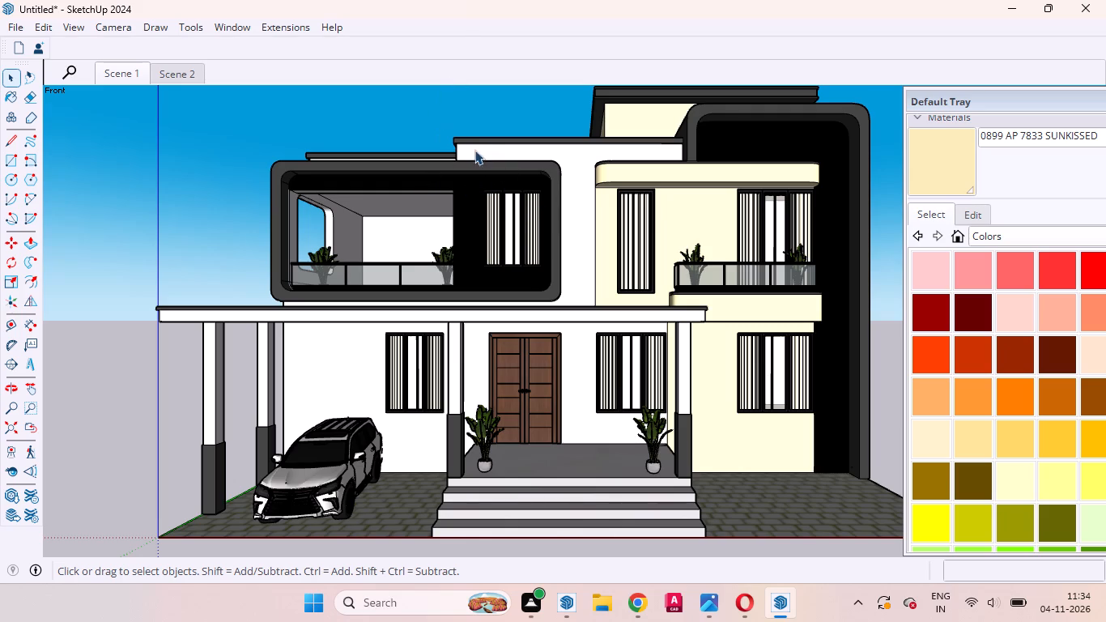
Open 3D Warehouse and search its models for "swing".
left_click(242, 30)
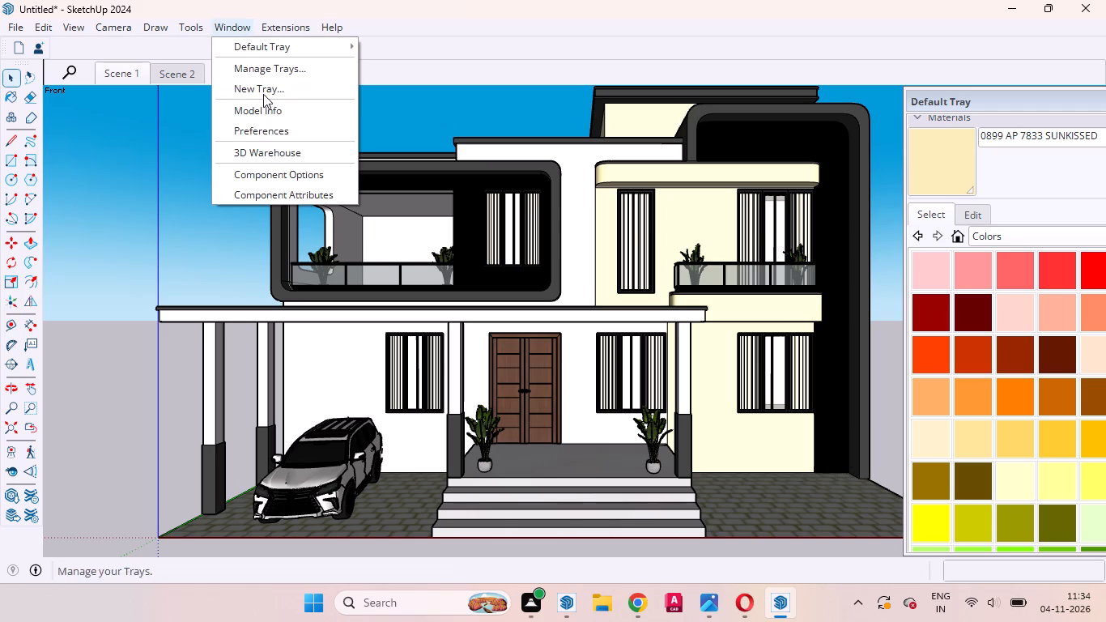
left_click(283, 145)
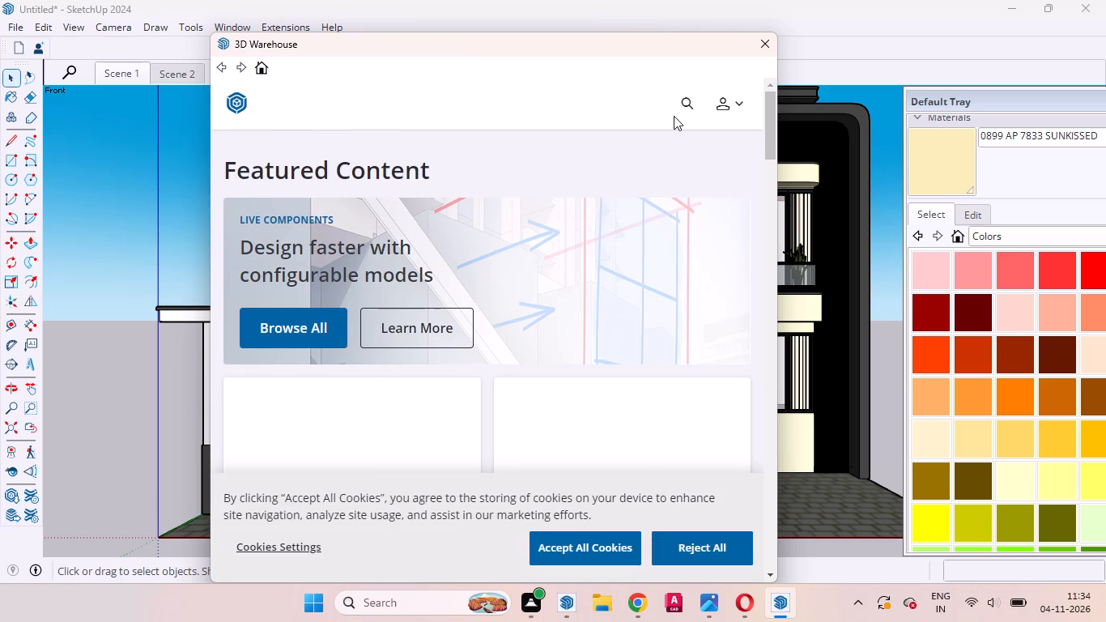
left_click(680, 109)
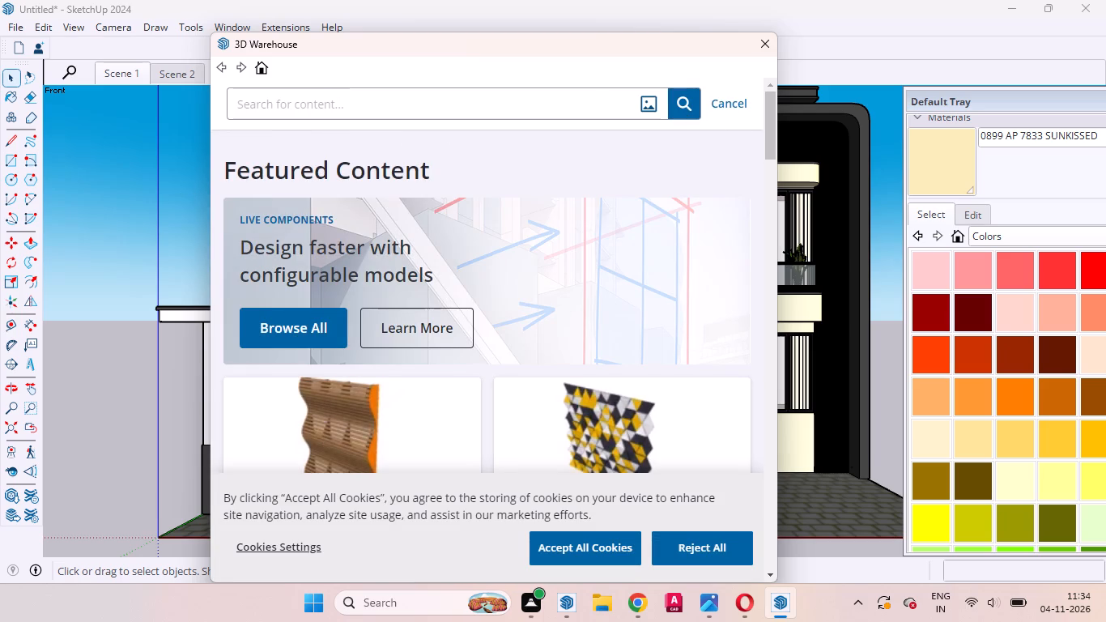
left_click(342, 97)
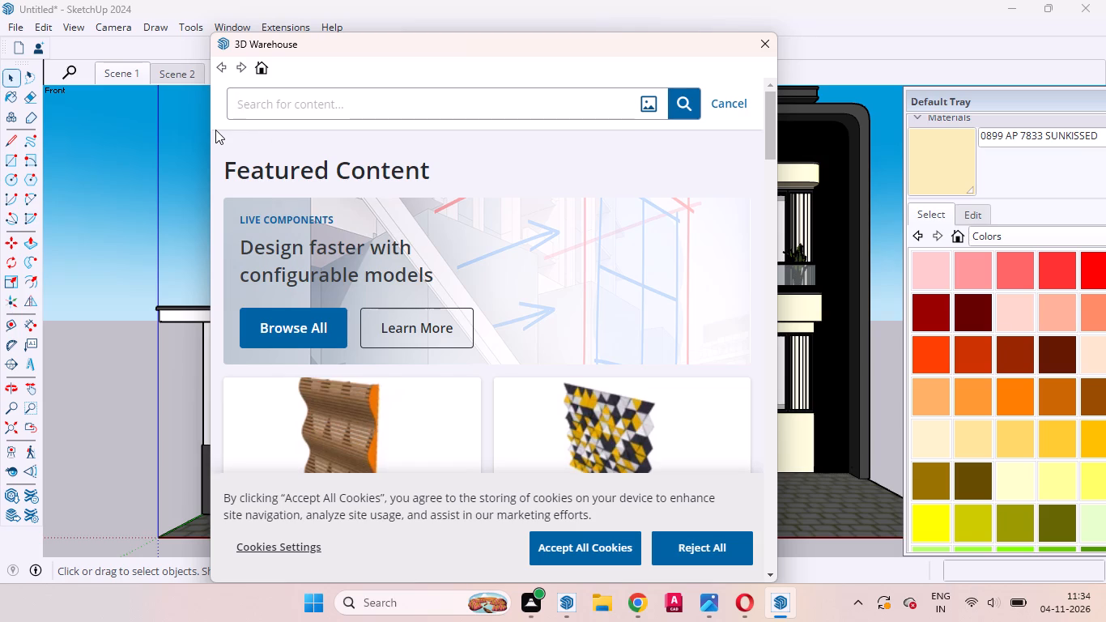
left_click(263, 107)
type("swin")
key("g")
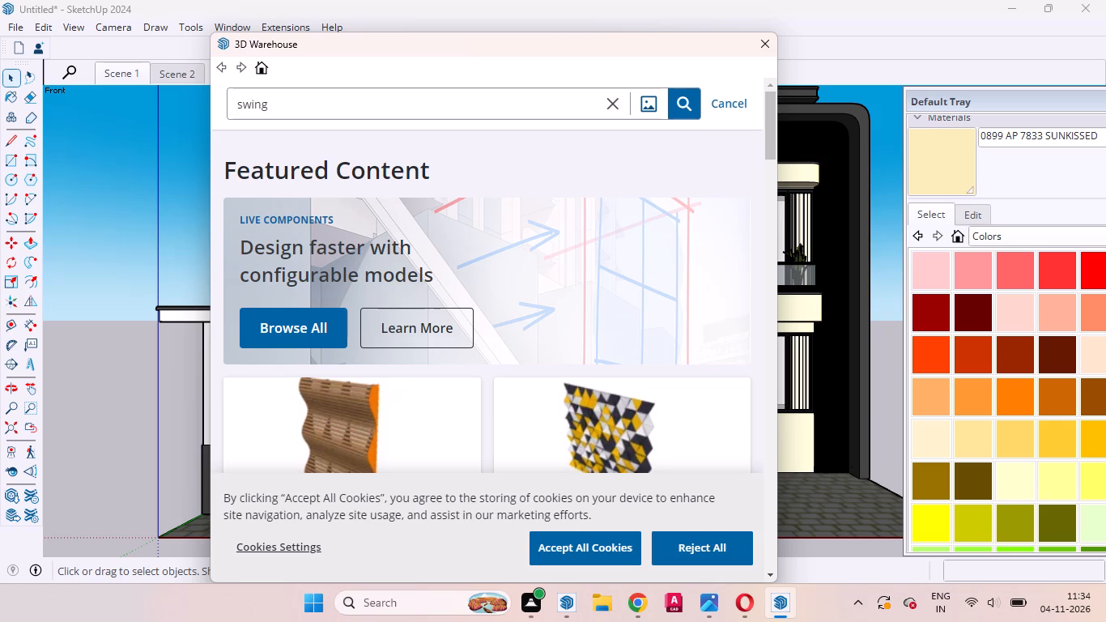
key("Return")
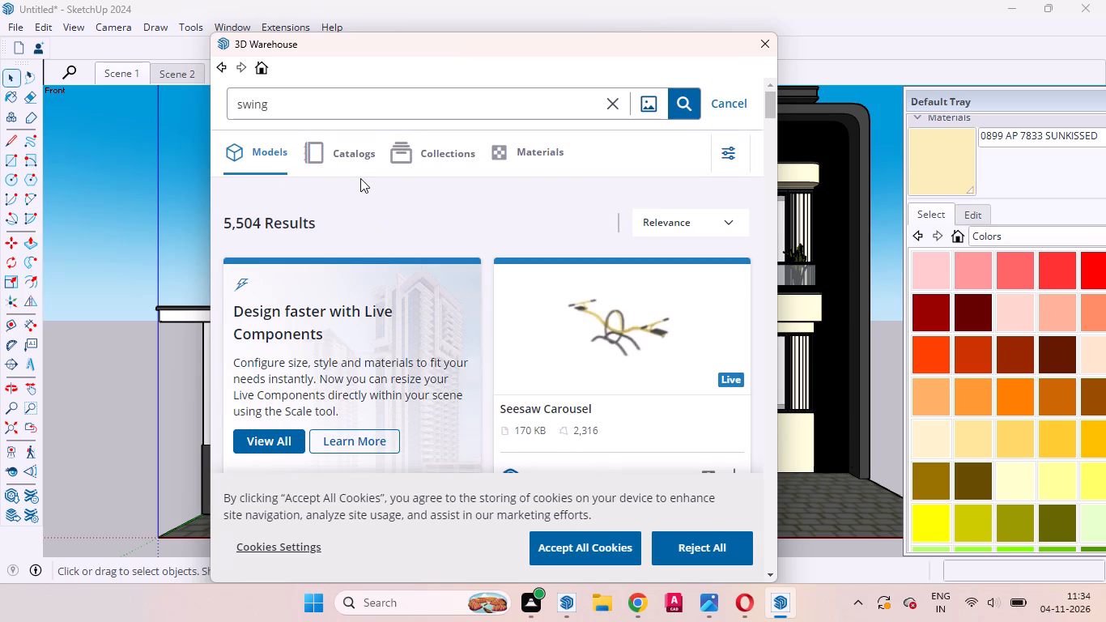
Browse the swing models in the search results and compare the hanging and free-standing designs.
scroll(466, 196, "down", 1)
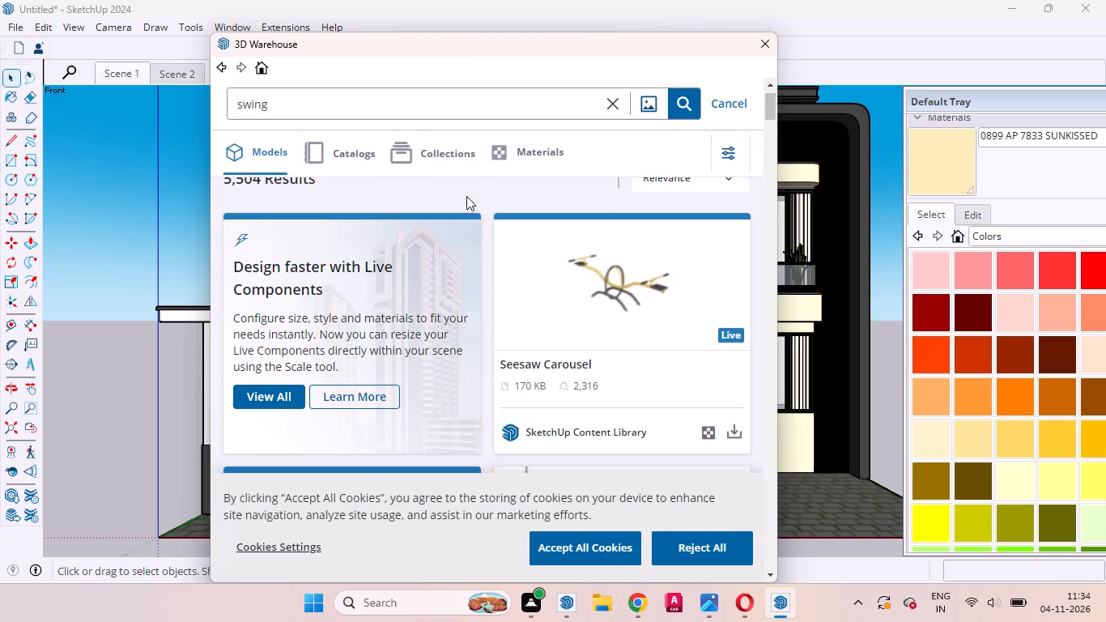
scroll(466, 196, "down", 4)
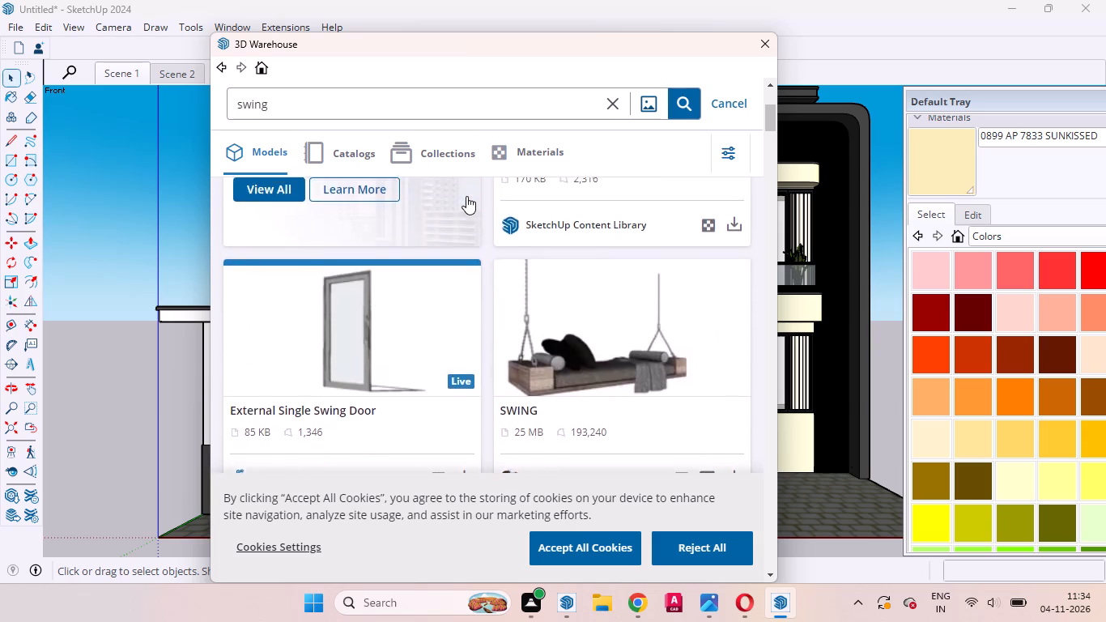
scroll(466, 196, "down", 3)
scroll(466, 196, "up", 1)
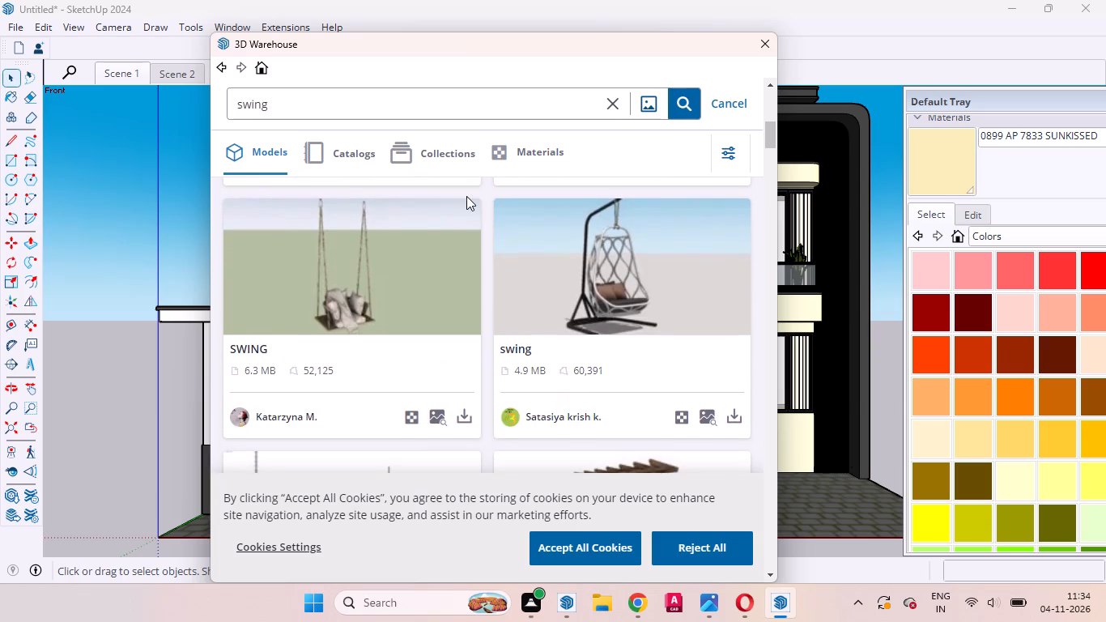
scroll(466, 196, "up", 3)
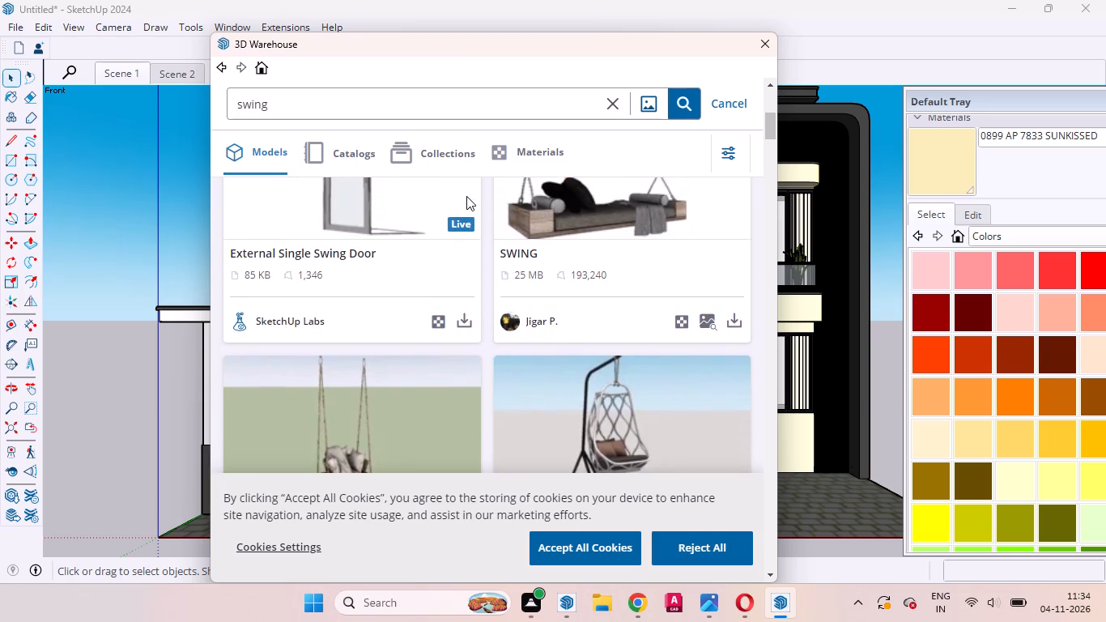
scroll(466, 196, "down", 3)
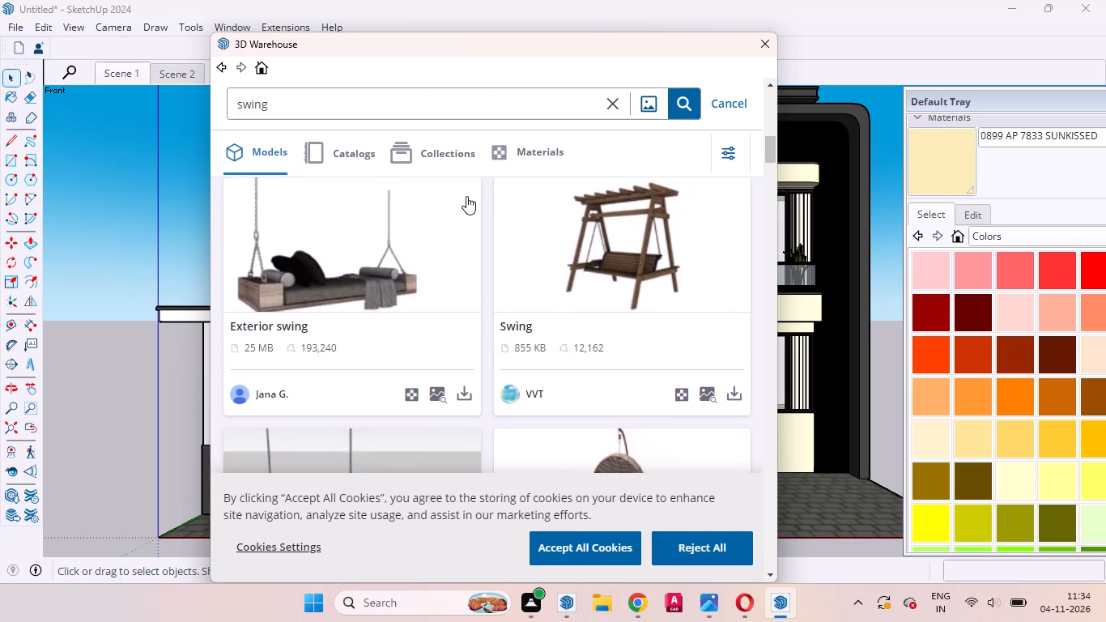
scroll(466, 196, "down", 1)
scroll(466, 196, "up", 4)
scroll(466, 196, "down", 2)
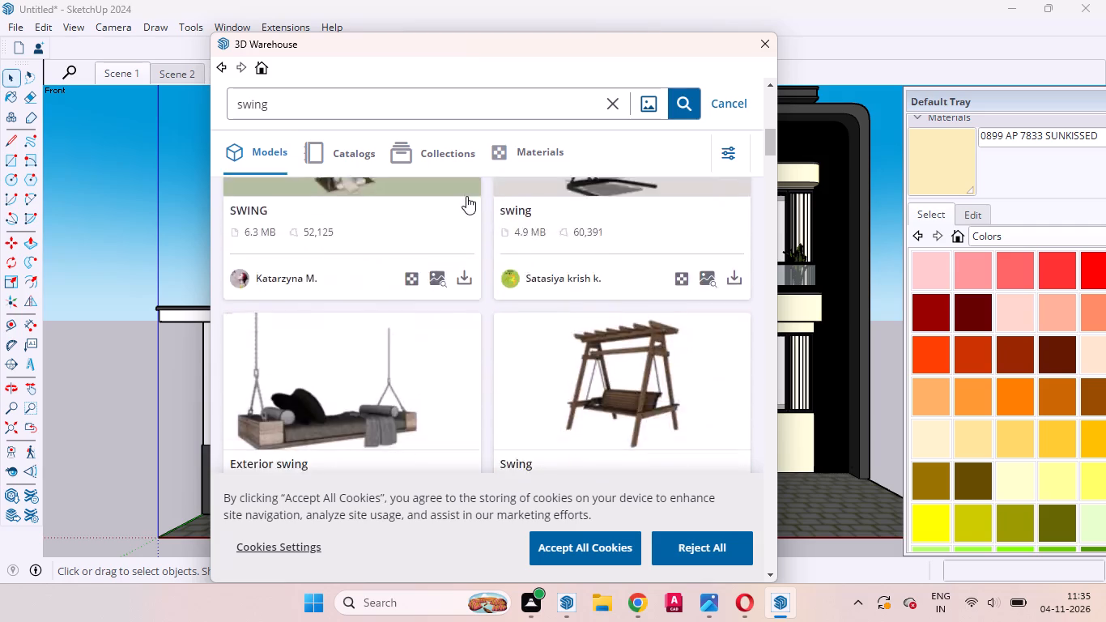
scroll(466, 196, "down", 2)
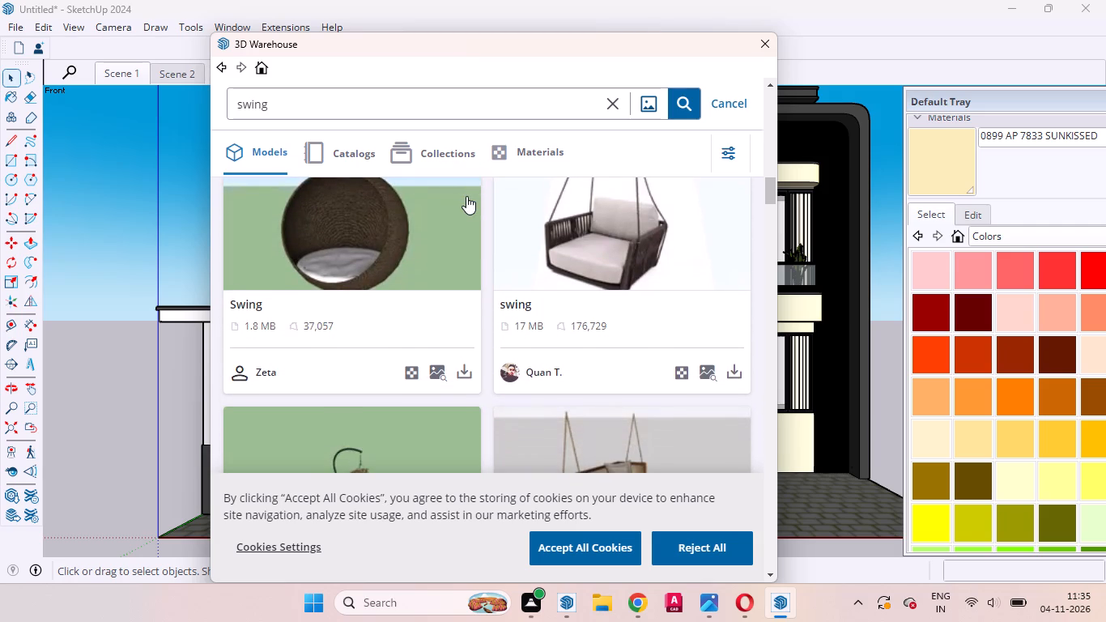
scroll(466, 196, "down", 1)
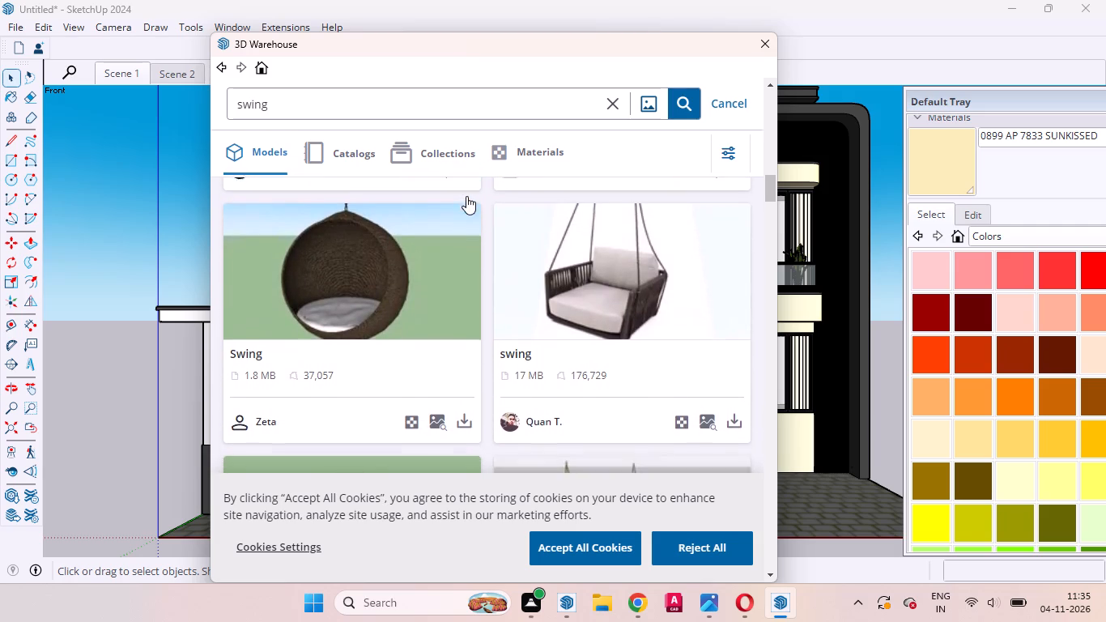
scroll(466, 196, "down", 2)
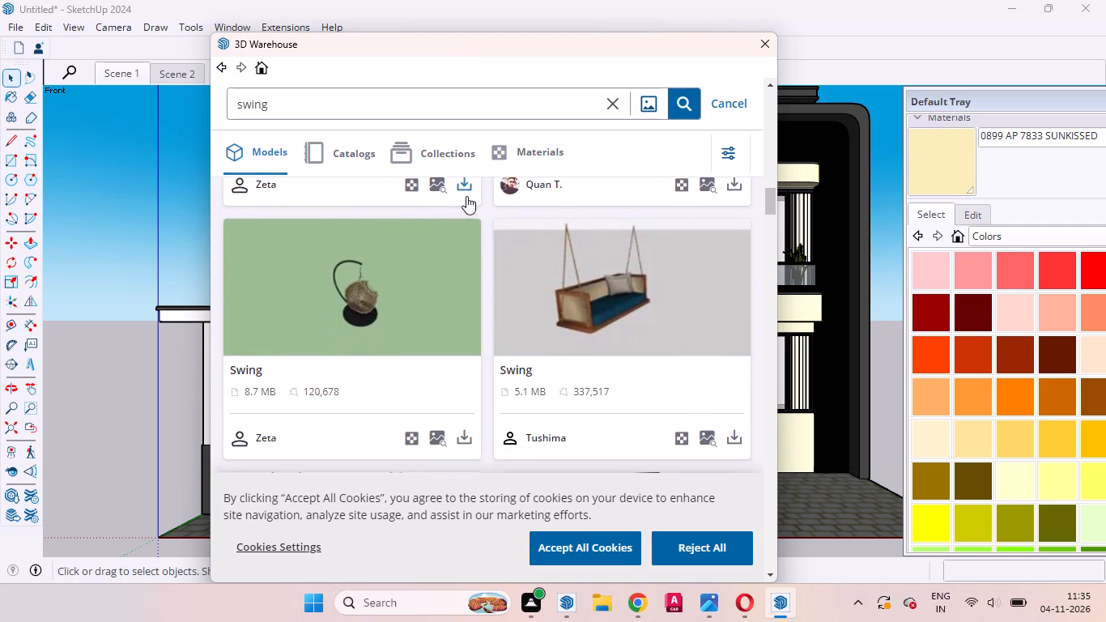
scroll(466, 196, "down", 2)
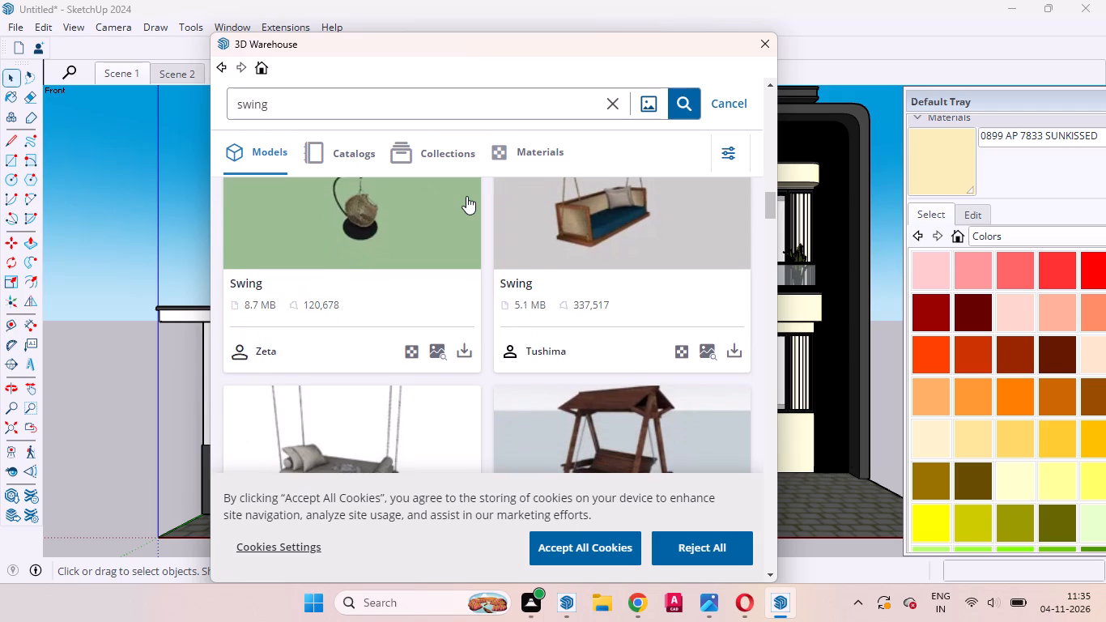
scroll(466, 196, "down", 2)
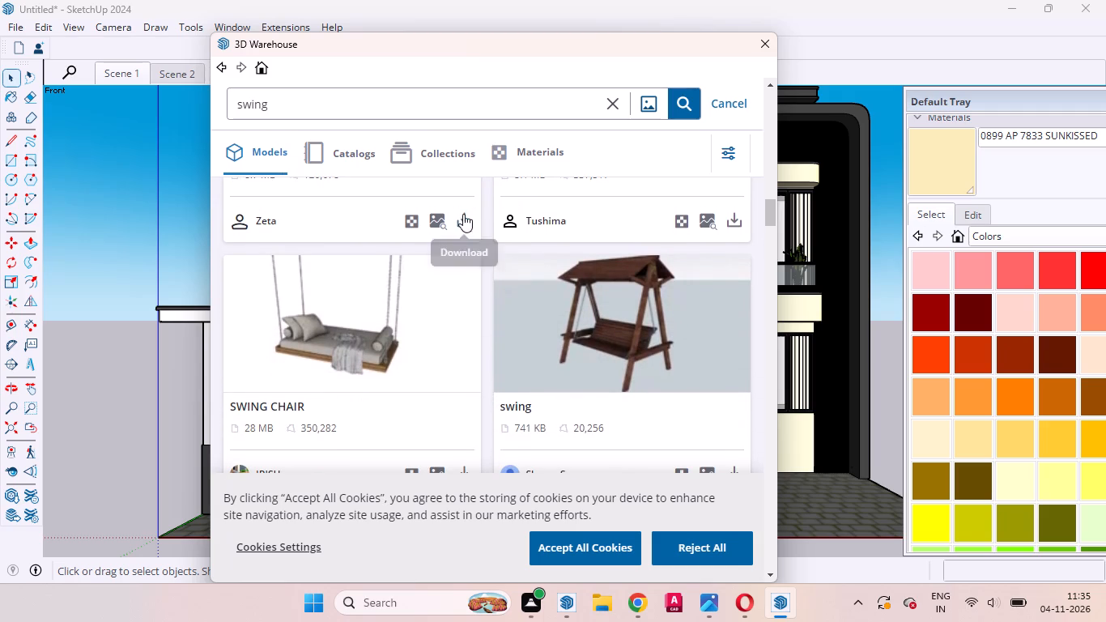
scroll(611, 254, "up", 2)
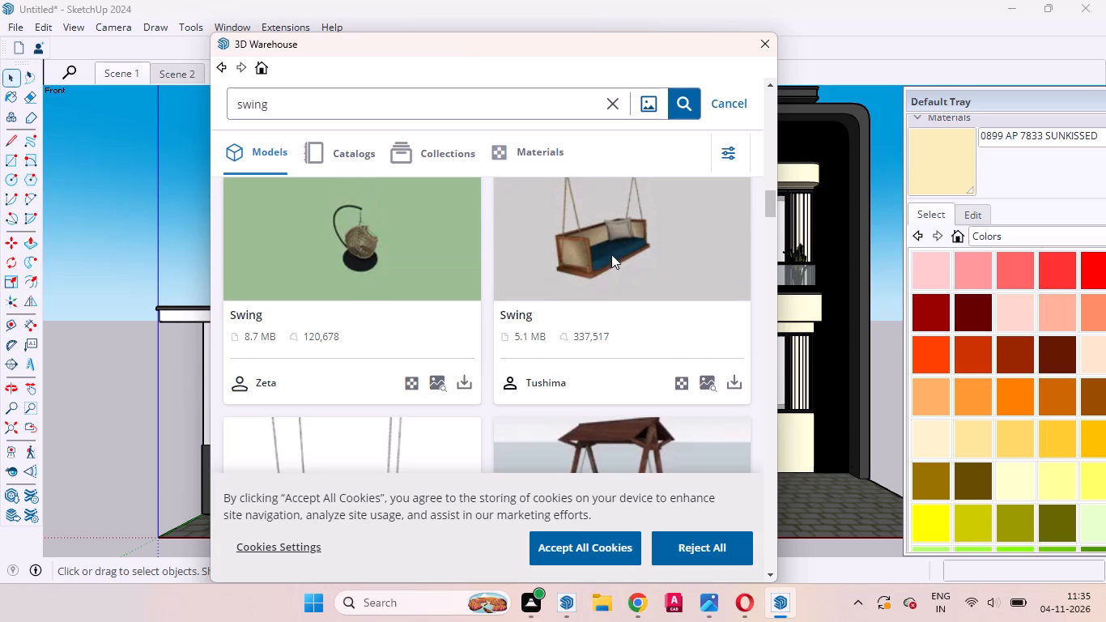
scroll(611, 254, "up", 1)
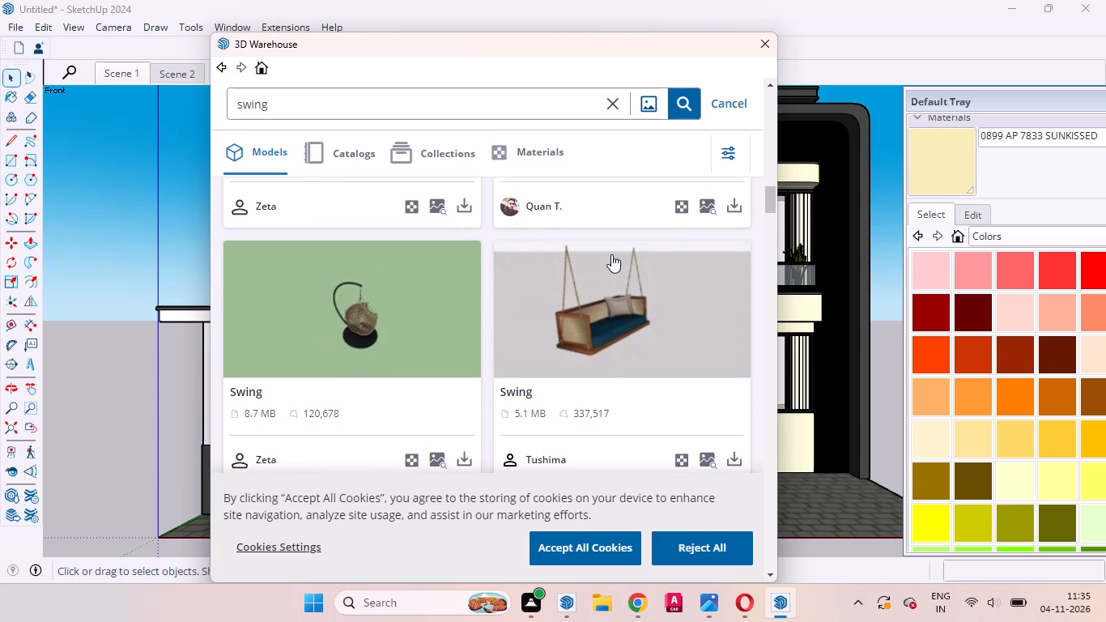
scroll(613, 352, "up", 1)
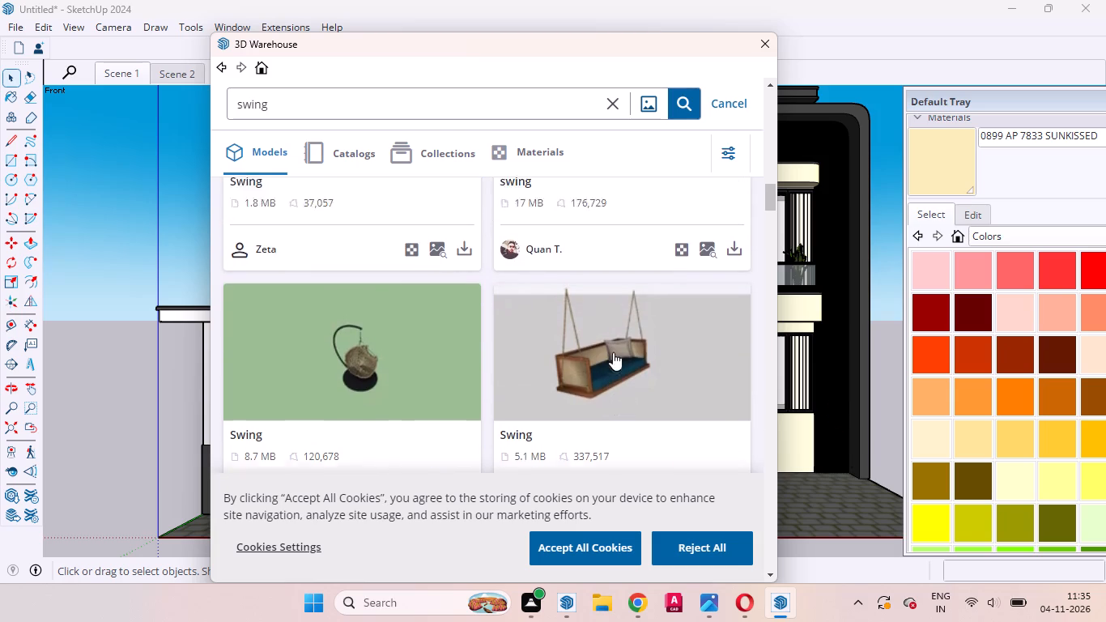
scroll(613, 352, "up", 1)
scroll(613, 352, "down", 3)
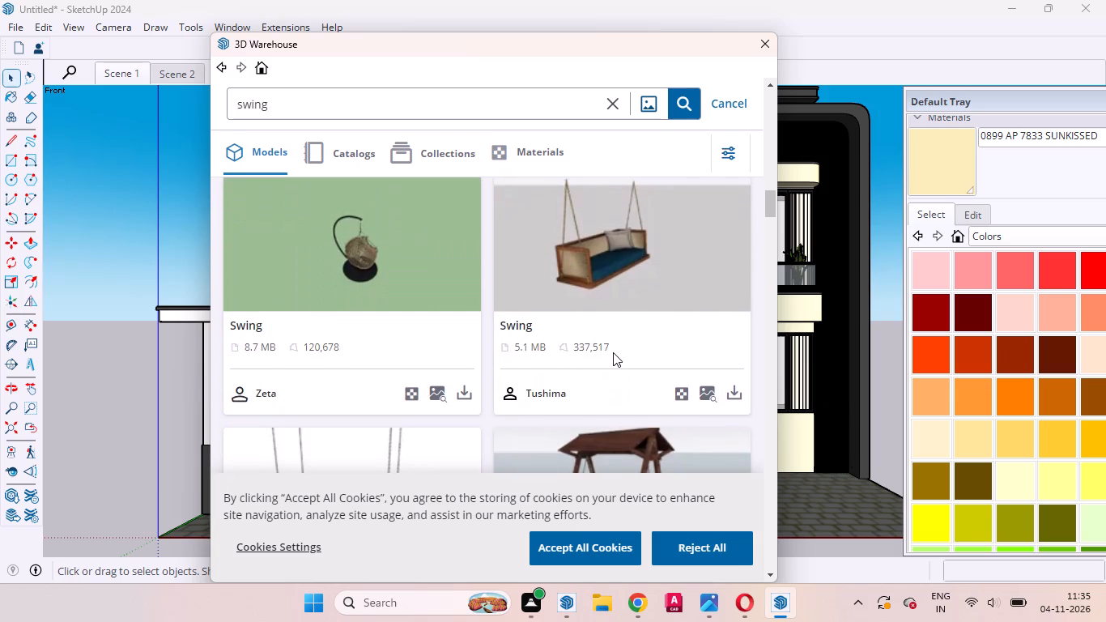
Load the 5.1 MB wooden hanging swing with the blue seat into the model and place it outside the house beside the carport.
left_click(738, 394)
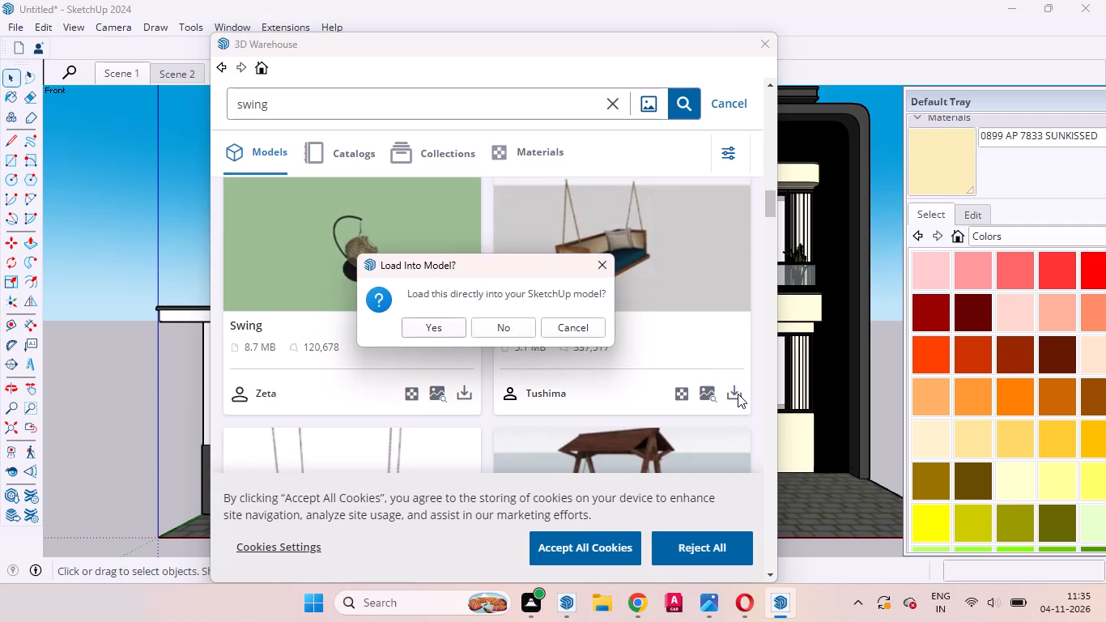
left_click(424, 321)
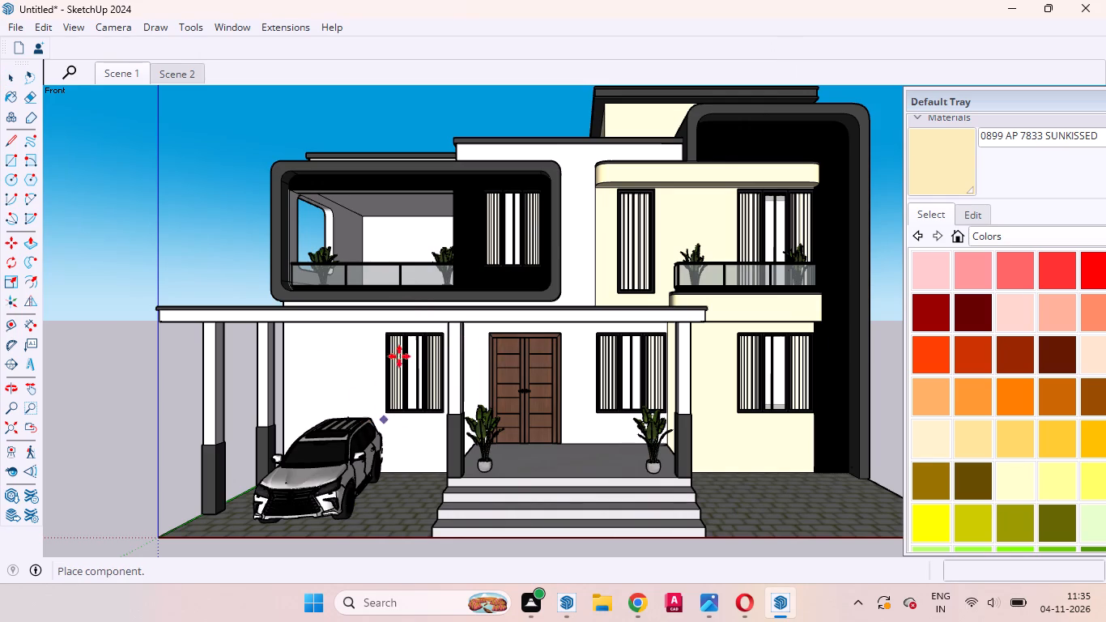
left_click(58, 505)
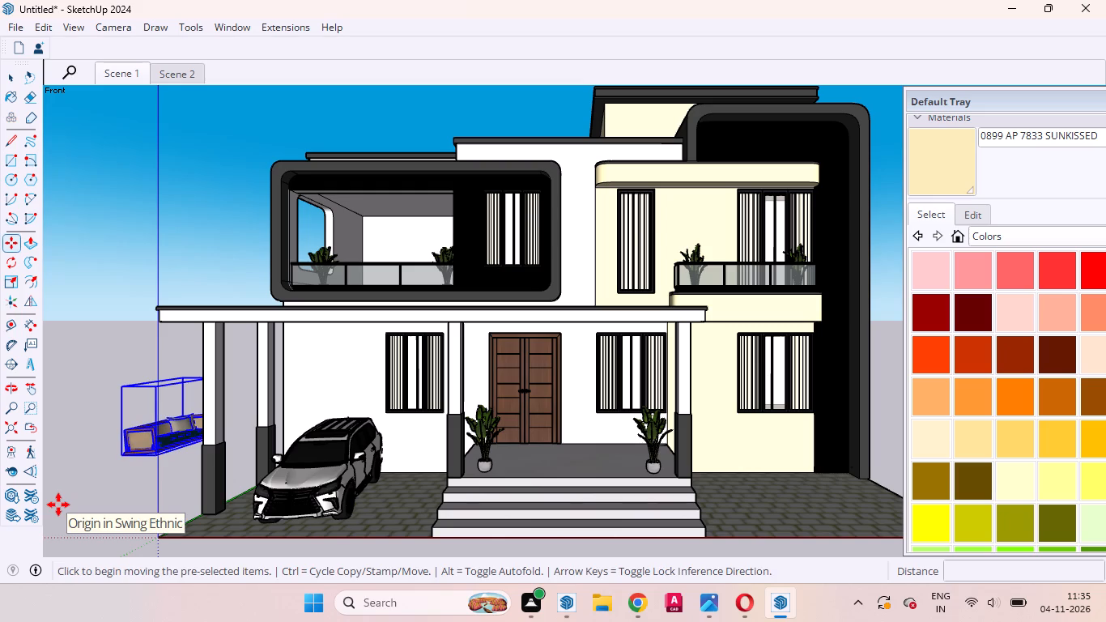
Rotate the wooden hanging swing 90 degrees on the ground plane so its open side faces the front of the house.
scroll(160, 450, "down", 1)
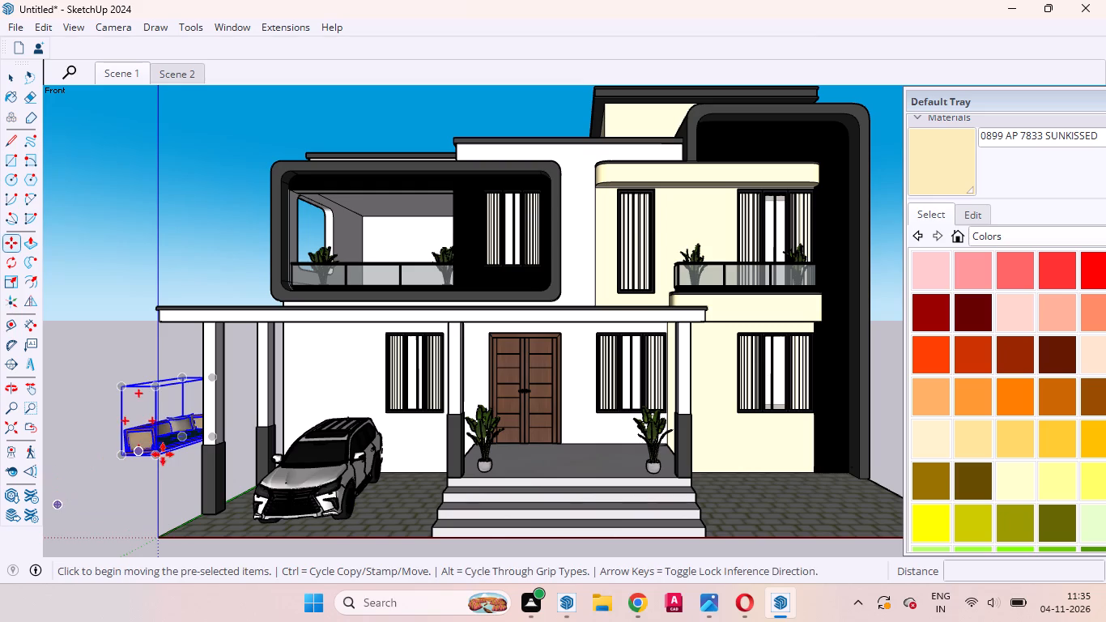
scroll(163, 454, "down", 3)
middle_click_drag(172, 491, 158, 620)
scroll(204, 351, "up", 10)
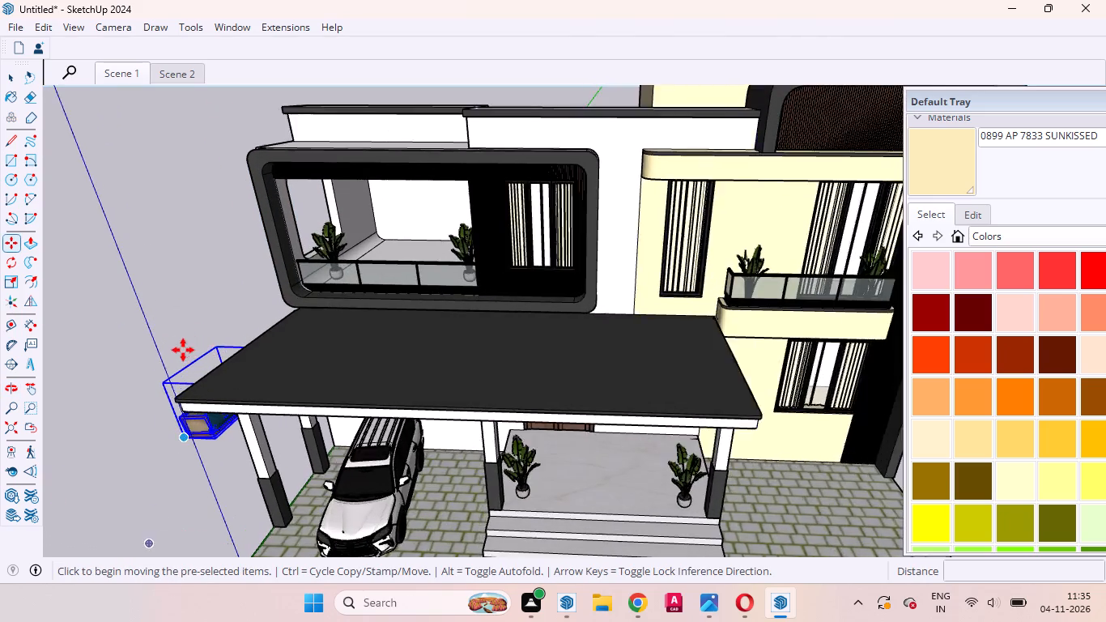
scroll(183, 350, "up", 5)
middle_click_drag(188, 462, 387, 445)
scroll(387, 445, "up", 1)
scroll(362, 399, "down", 8)
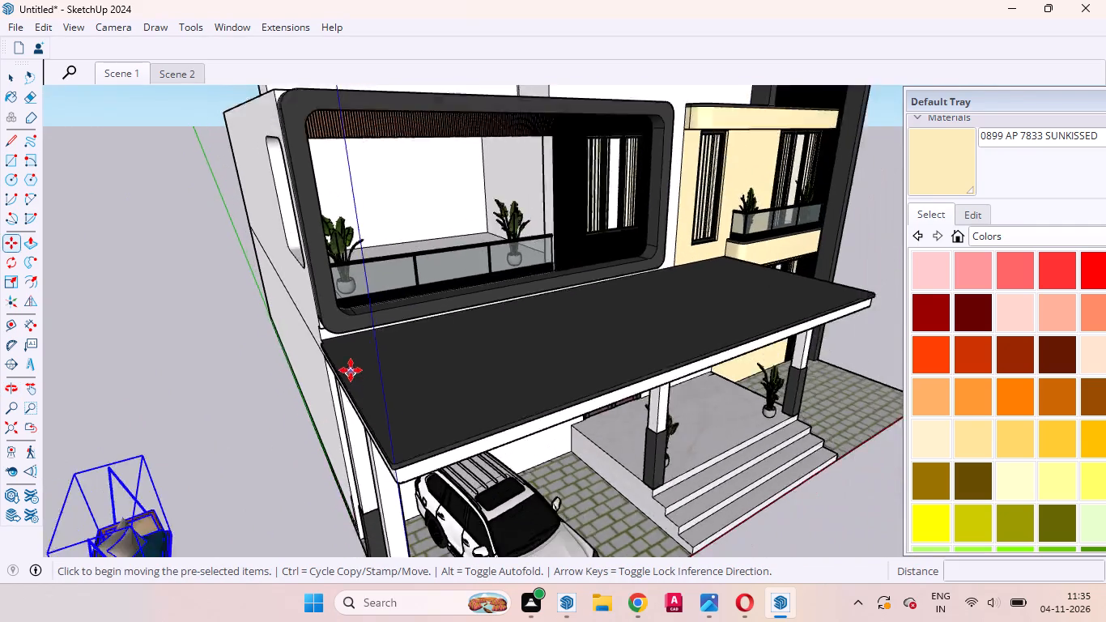
scroll(351, 370, "down", 7)
middle_click_drag(297, 482, 155, 509)
scroll(257, 360, "up", 5)
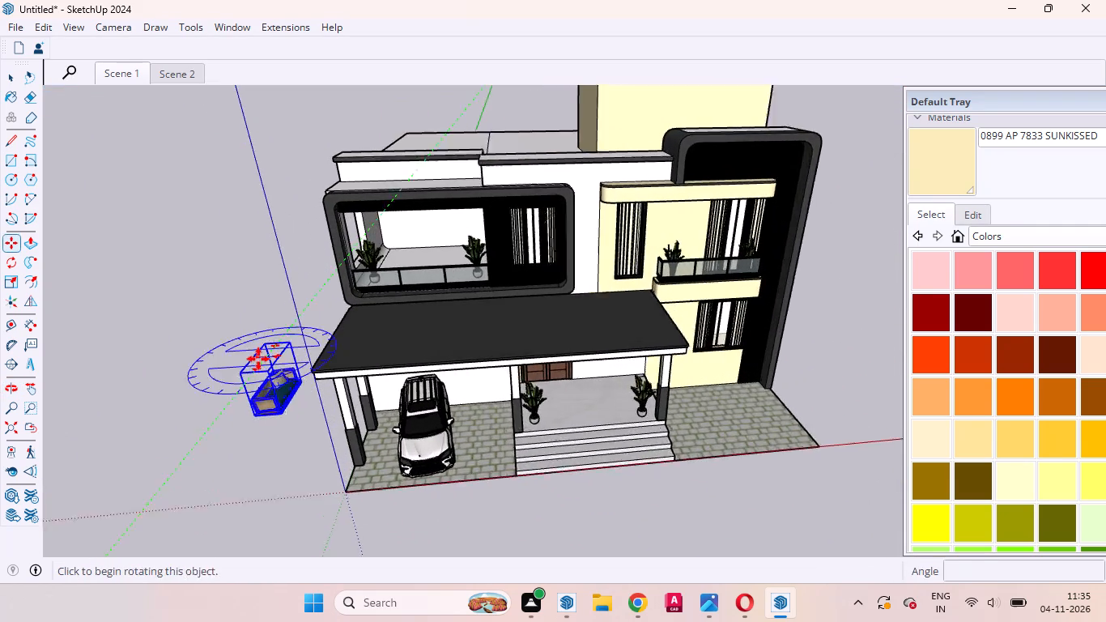
scroll(258, 359, "up", 11)
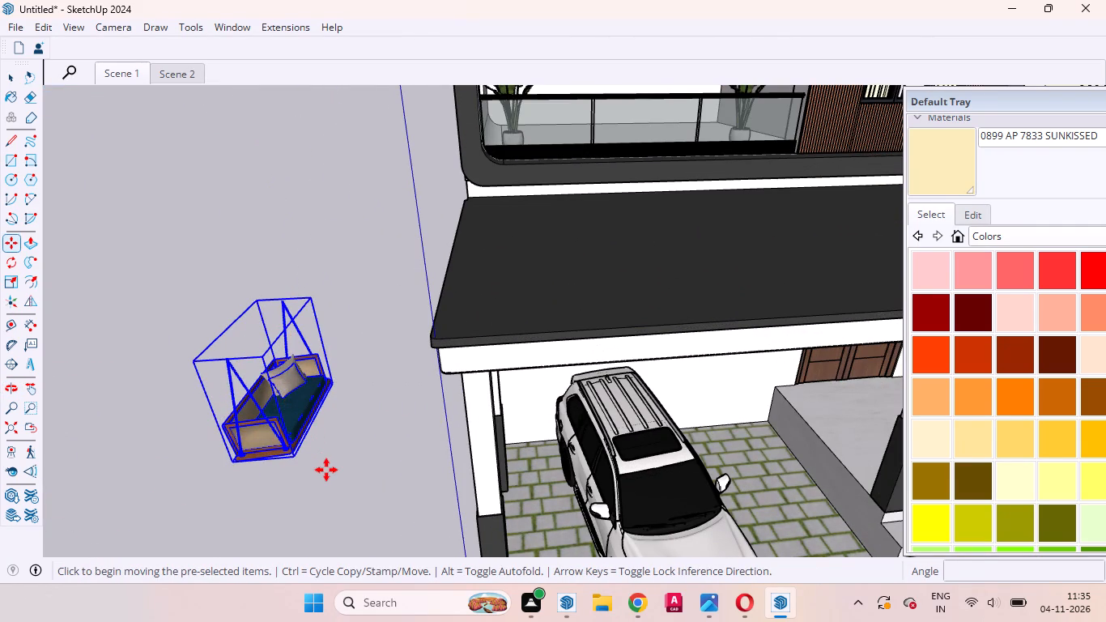
key("q")
left_click(229, 498)
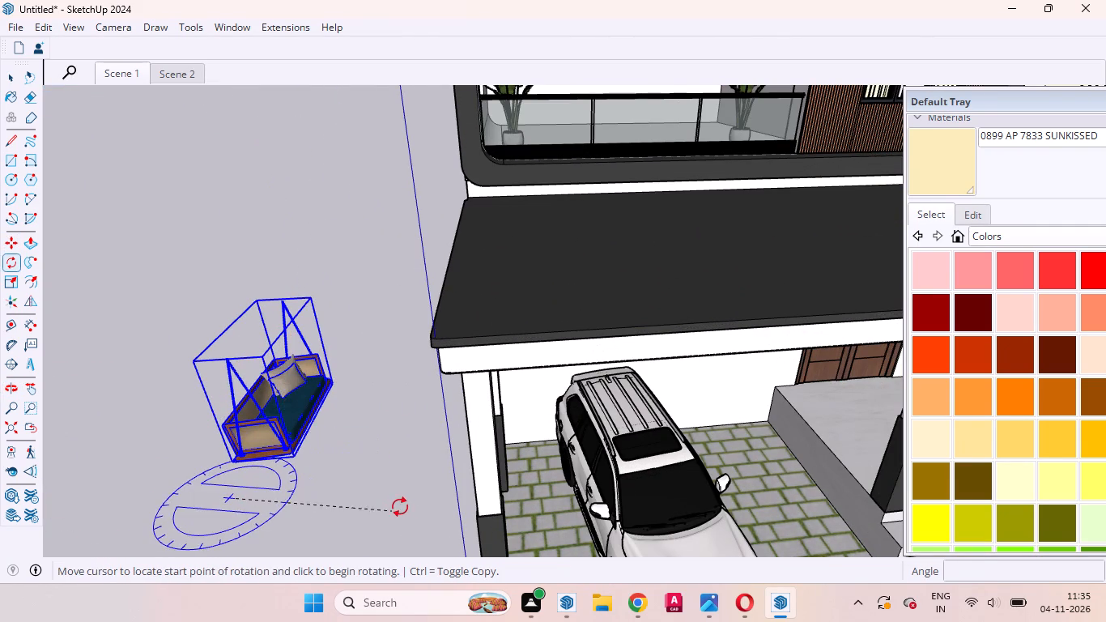
left_click(408, 476)
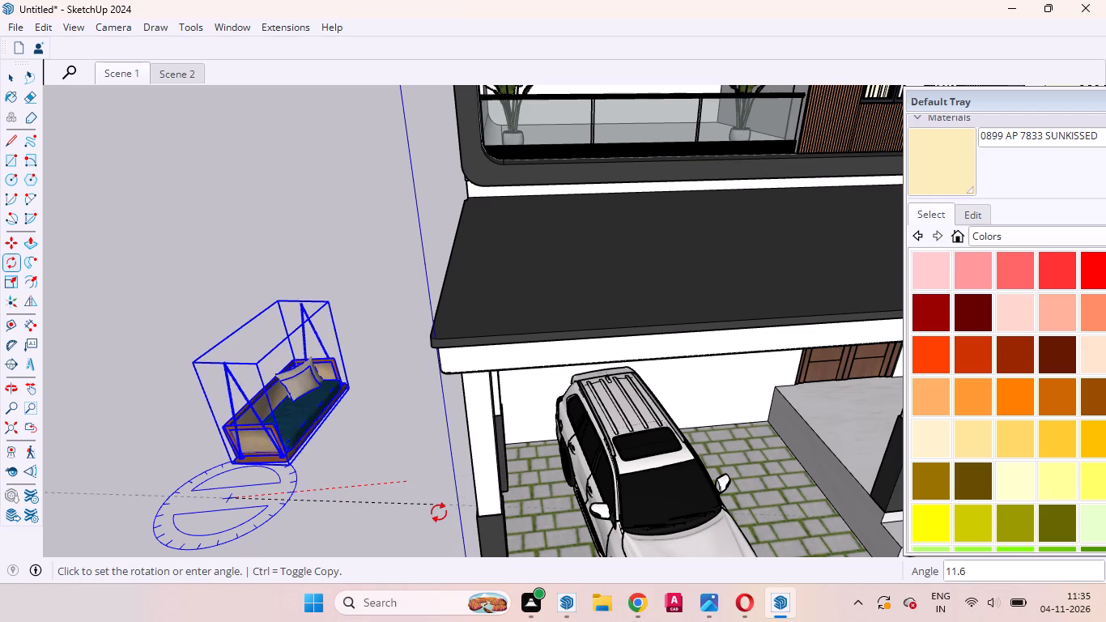
key("9")
key("0")
key("Return")
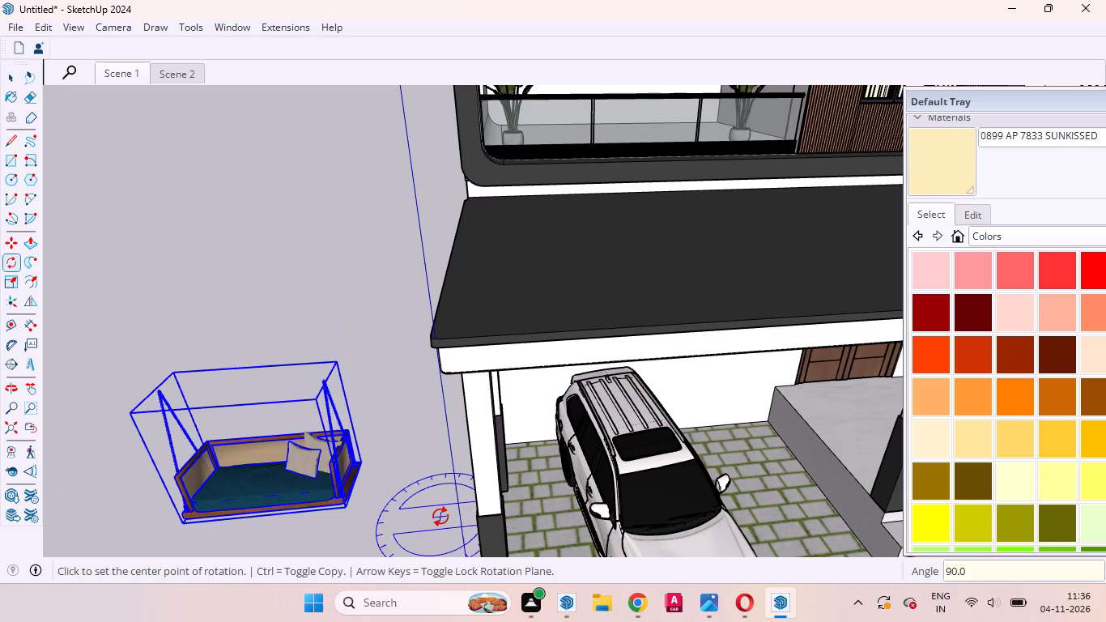
key("space")
left_click(414, 498)
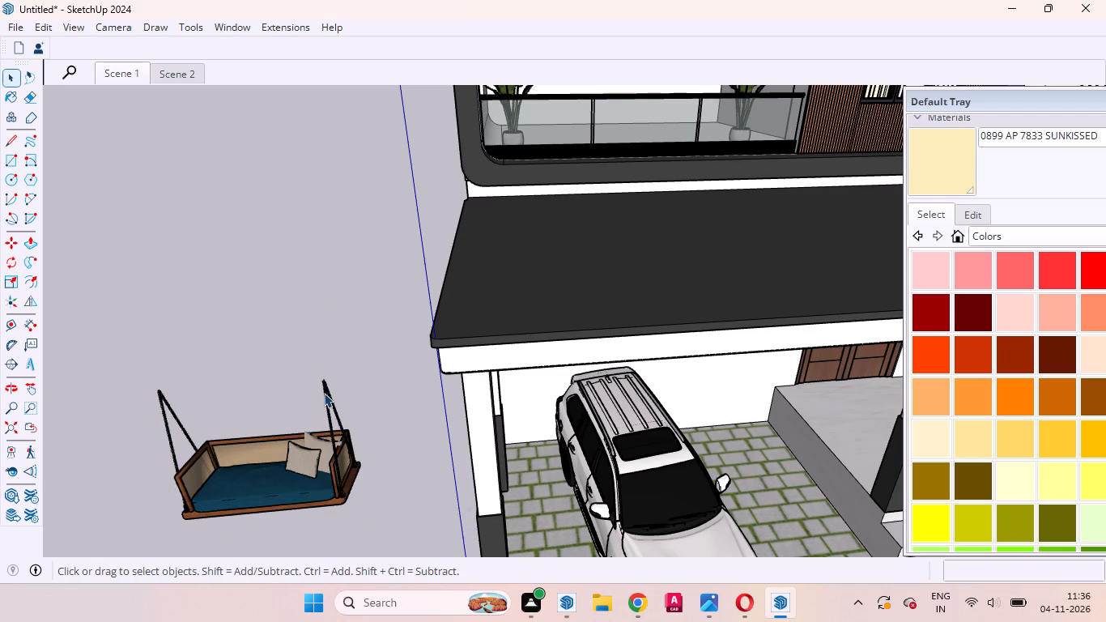
Move the swing by the top of its chain about 20' 1" to the ceiling of the upper-floor balcony.
key("m")
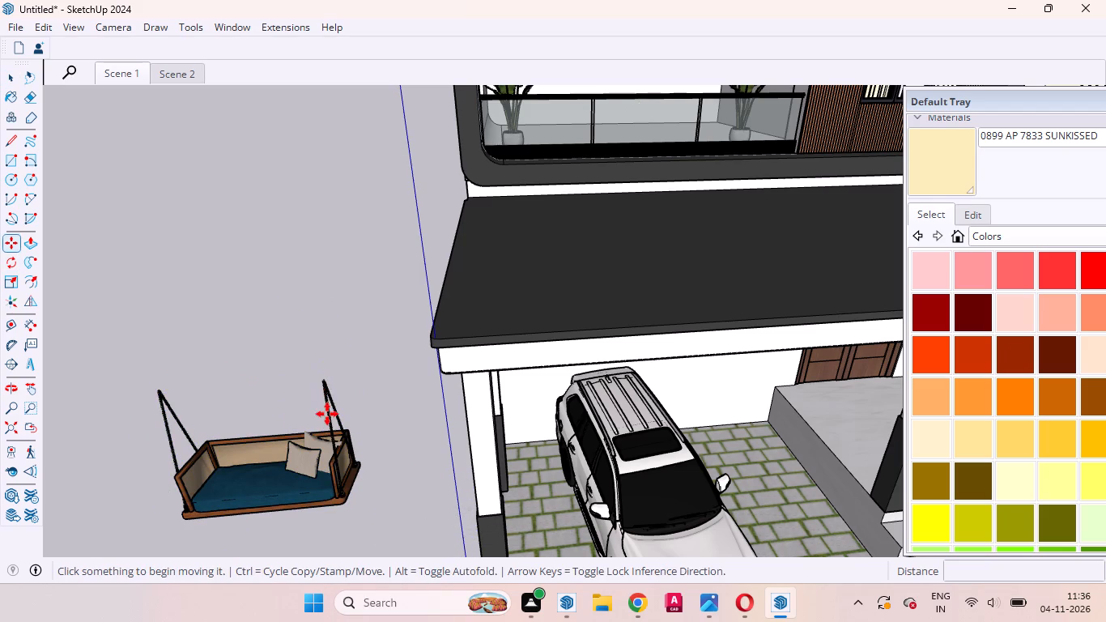
key("space")
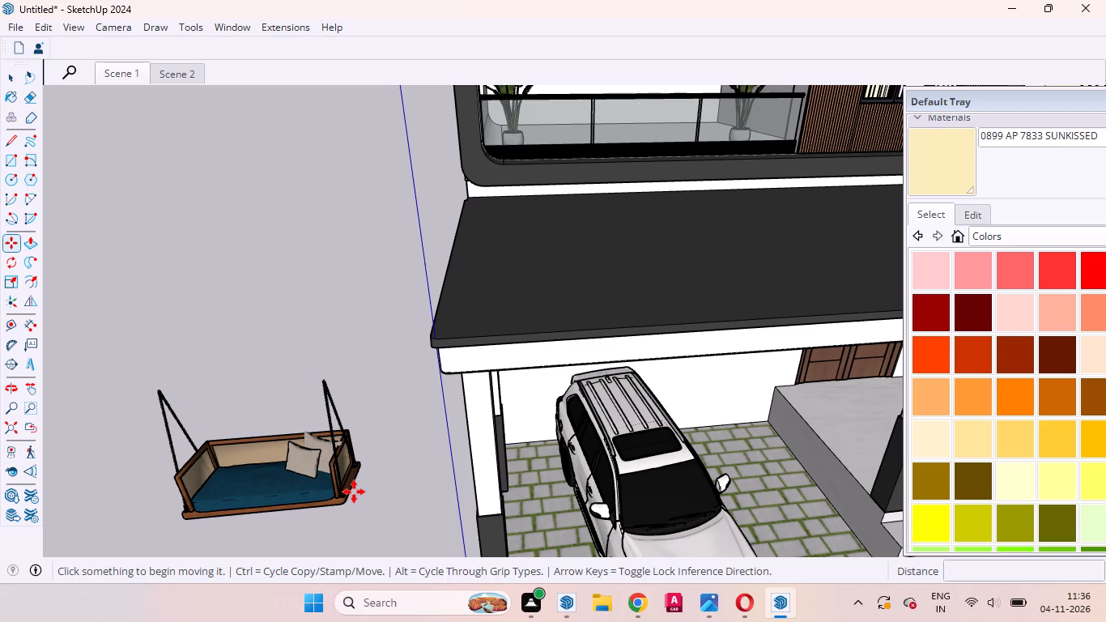
key("space")
left_click(274, 496)
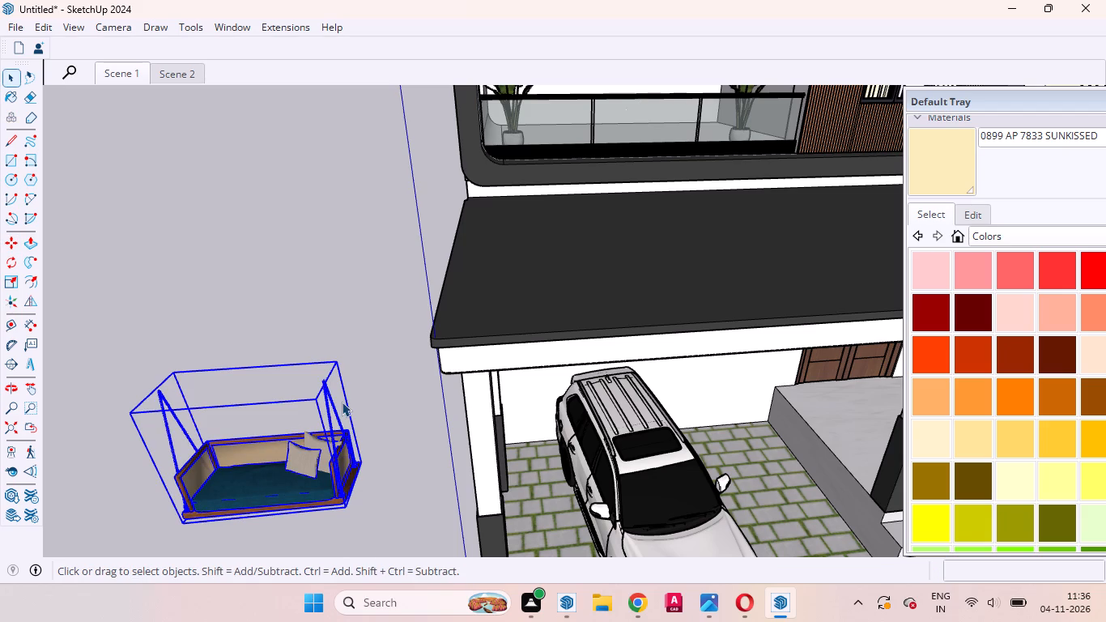
key("m")
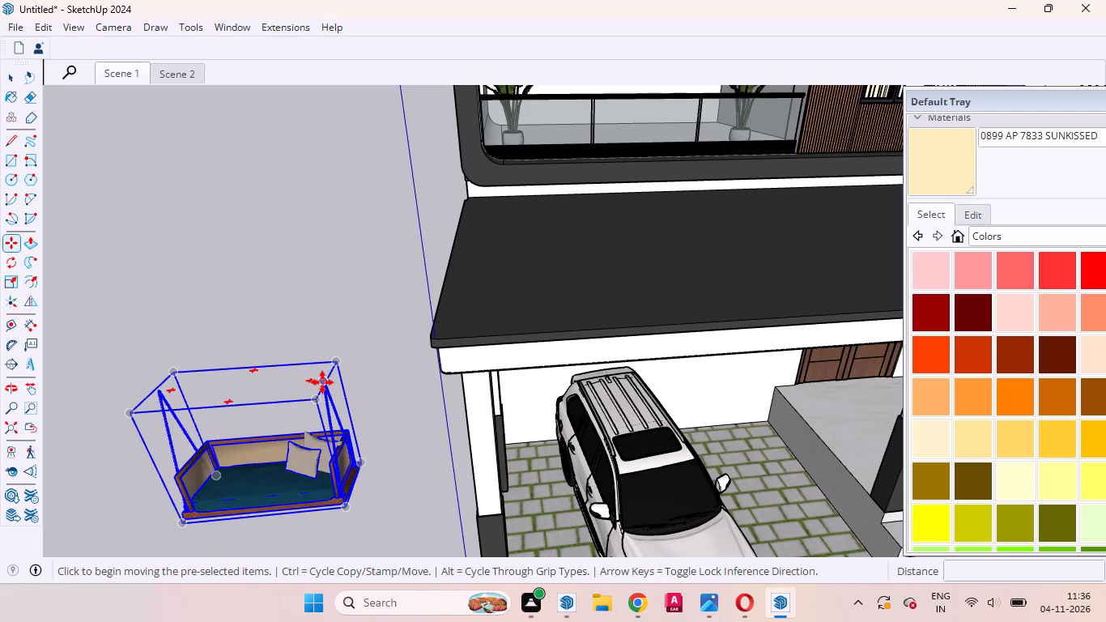
left_click(322, 382)
scroll(349, 241, "down", 18)
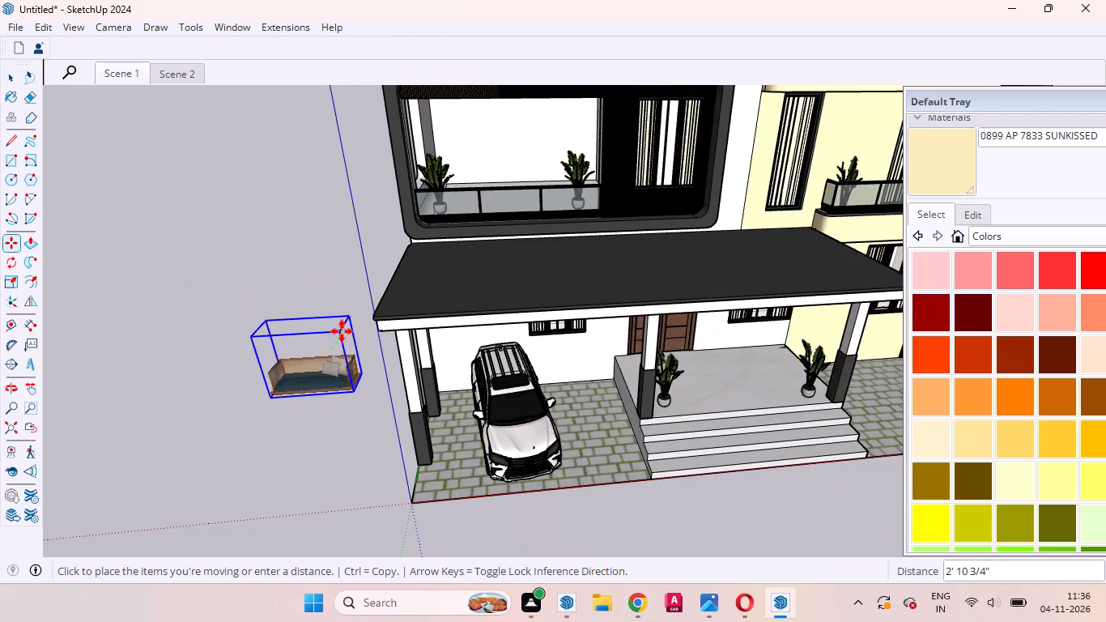
scroll(457, 177, "up", 15)
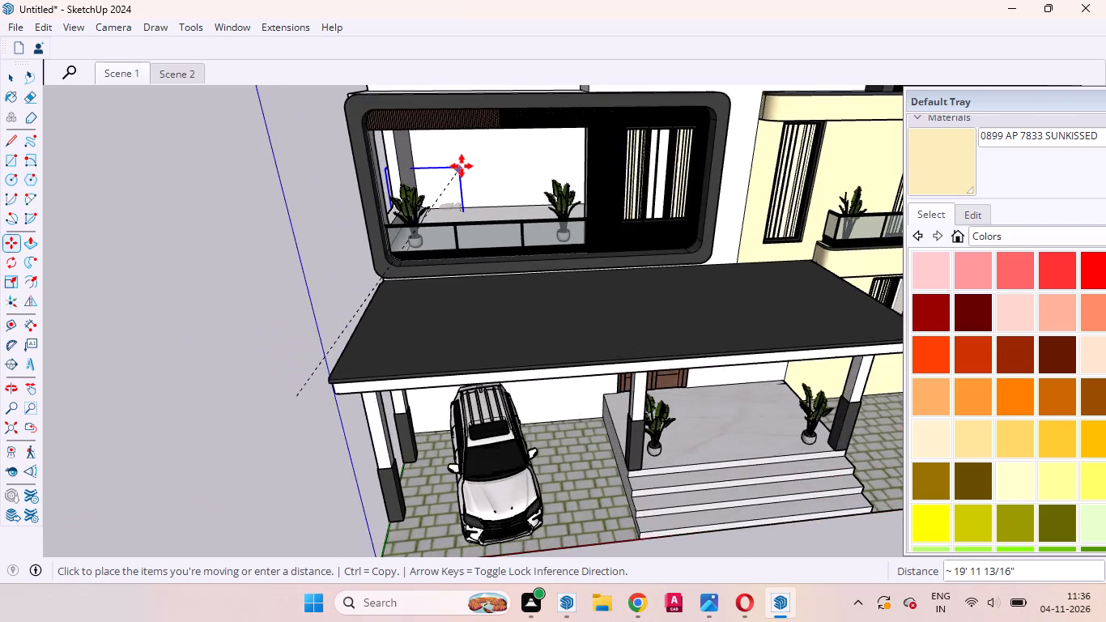
scroll(461, 184, "up", 1)
middle_click_drag(461, 184, 383, 118)
scroll(409, 209, "down", 5)
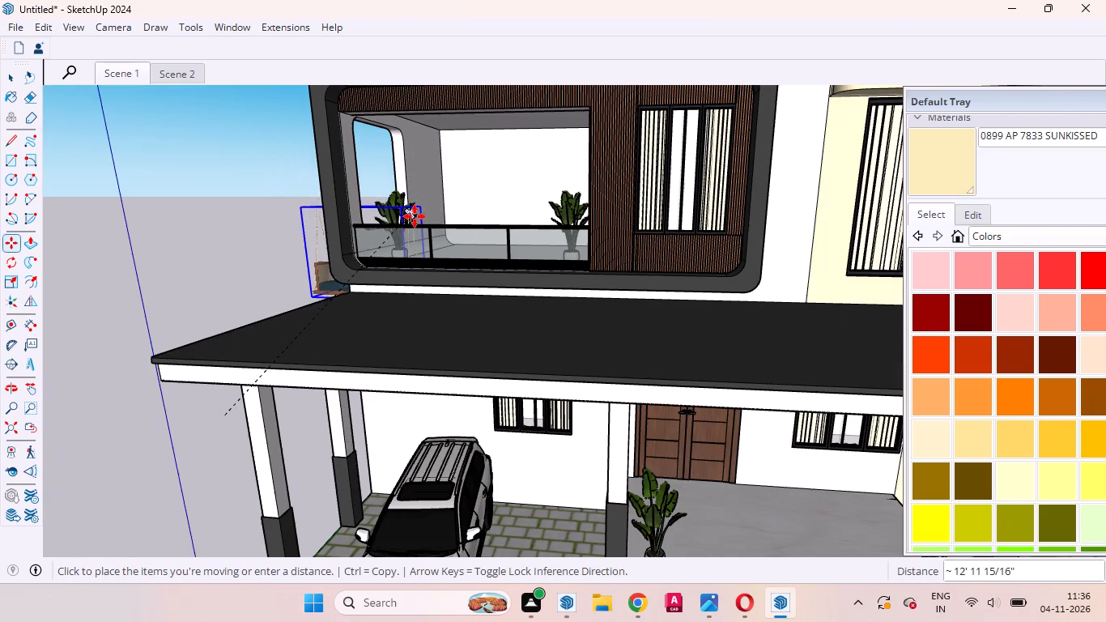
middle_click_drag(435, 143, 298, 91)
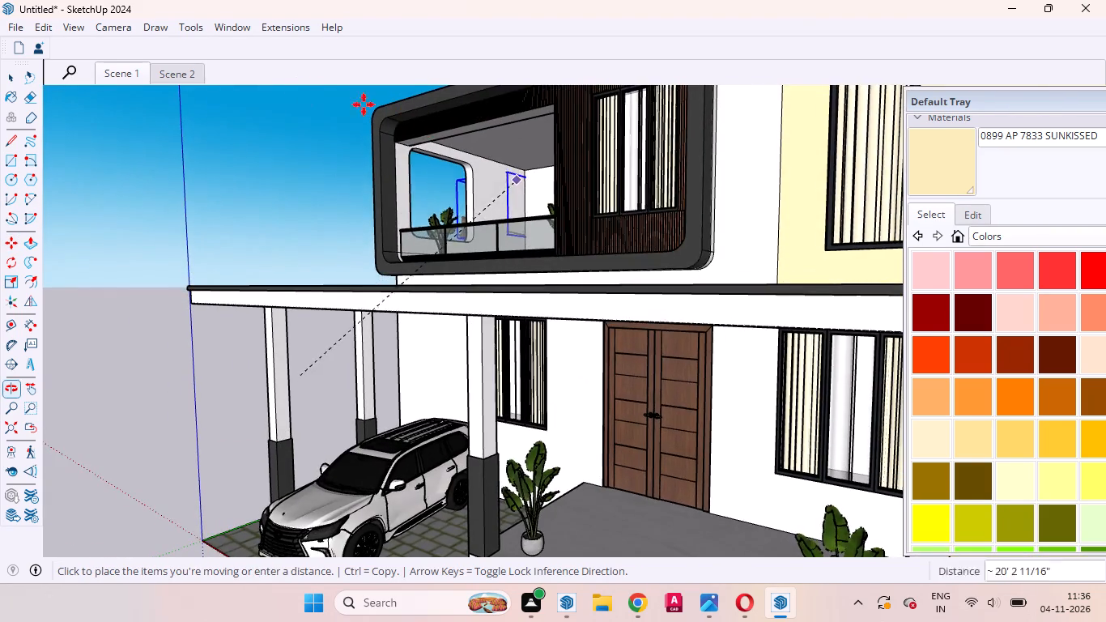
scroll(422, 139, "up", 11)
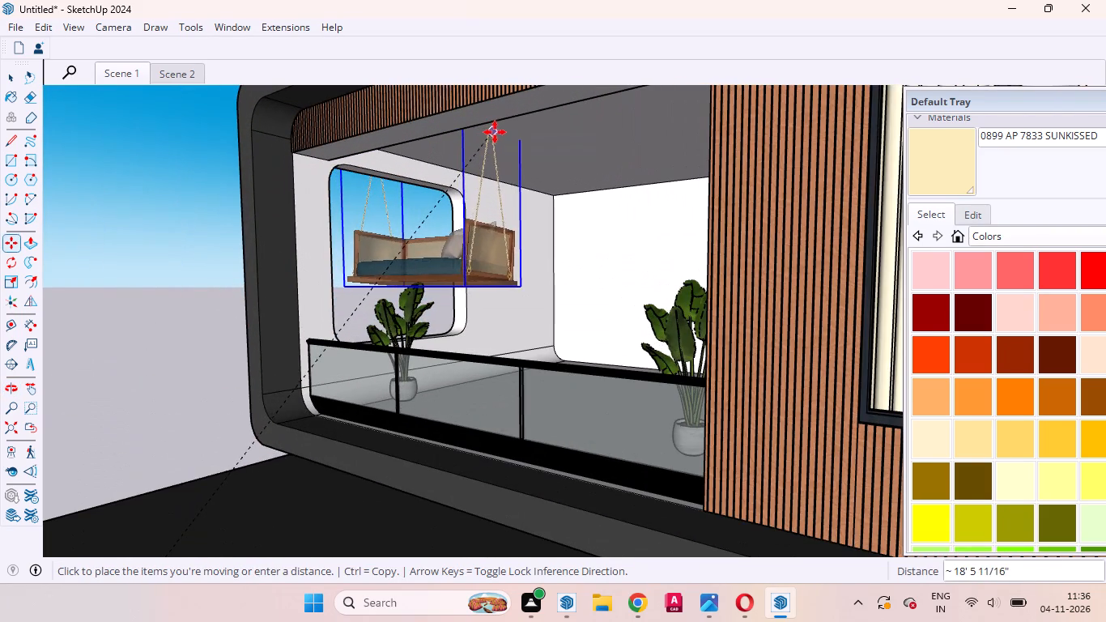
left_click(581, 127)
key("space")
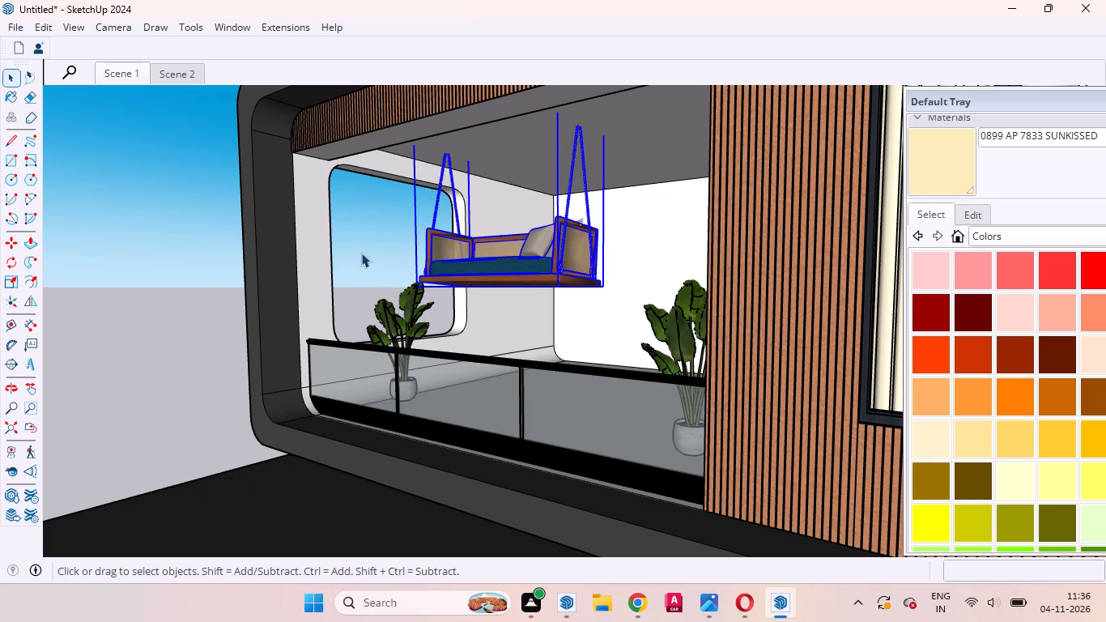
left_click(361, 253)
Shift the swing about 2' along the balcony toward the wood-slatted wall, between the two potted plants.
middle_click_drag(426, 287, 751, 378)
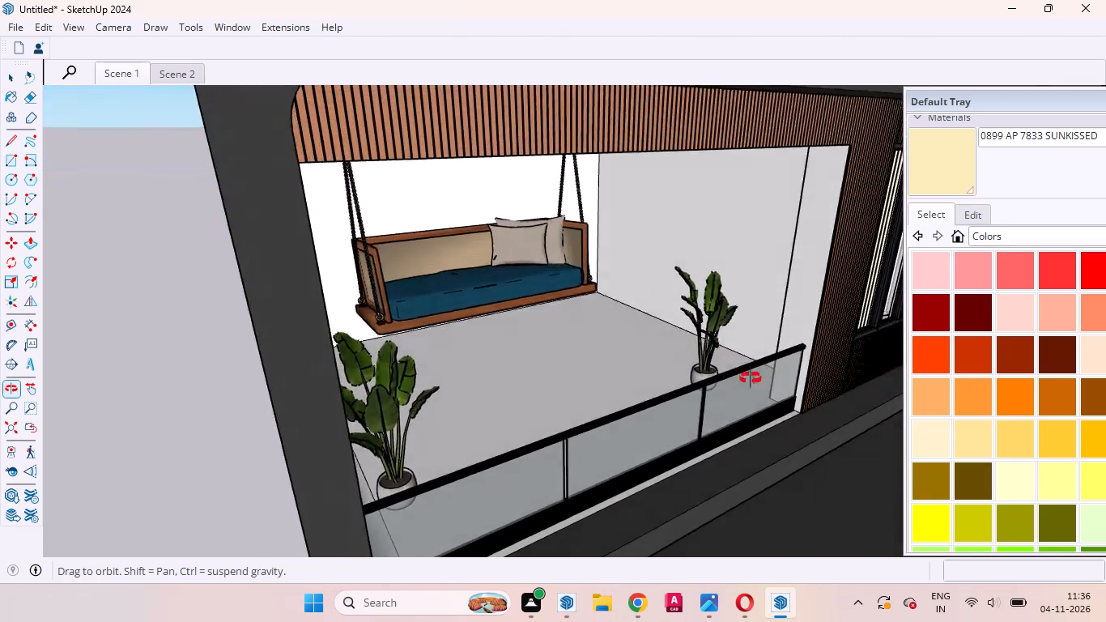
middle_click_drag(751, 378, 644, 310)
scroll(504, 302, "up", 4)
left_click(457, 244)
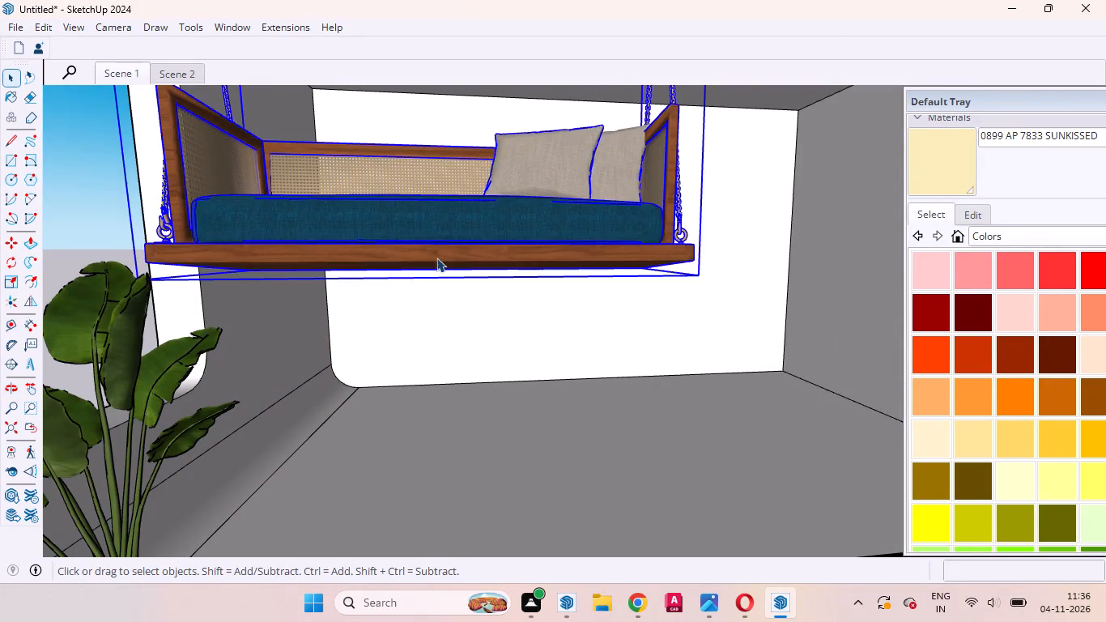
scroll(413, 288, "down", 8)
left_click(428, 151)
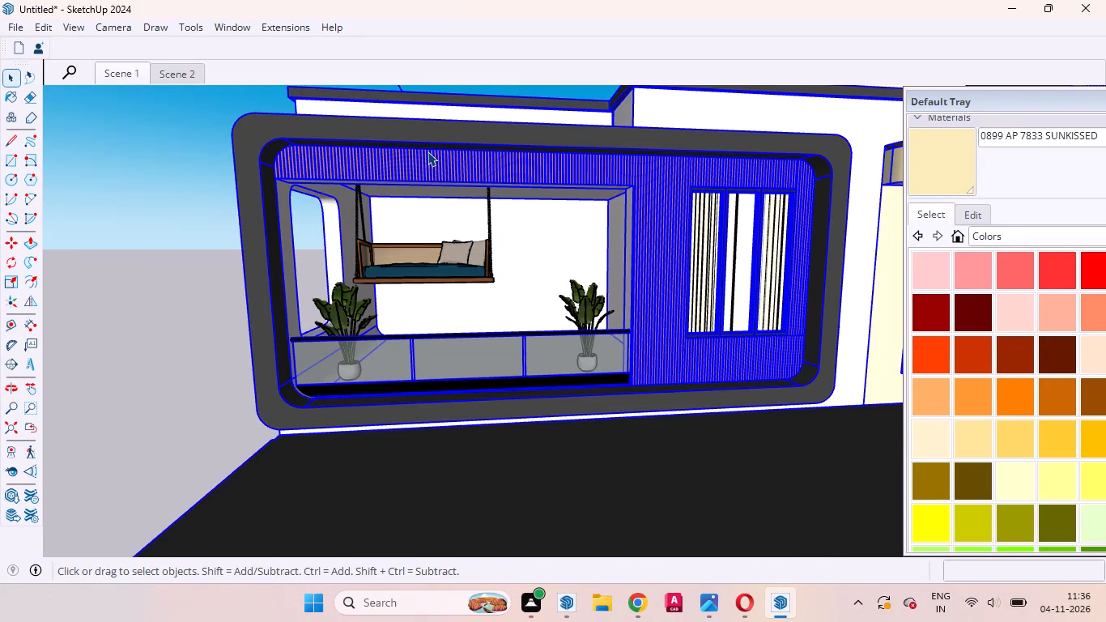
key("m")
key("space")
left_click(177, 257)
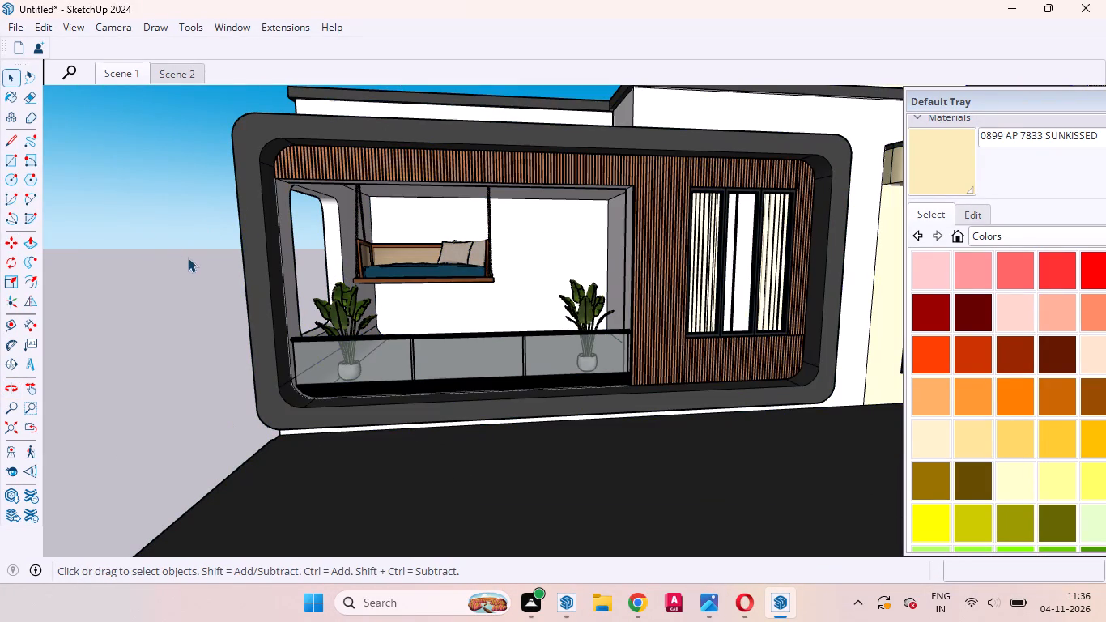
left_click(424, 259)
key("m")
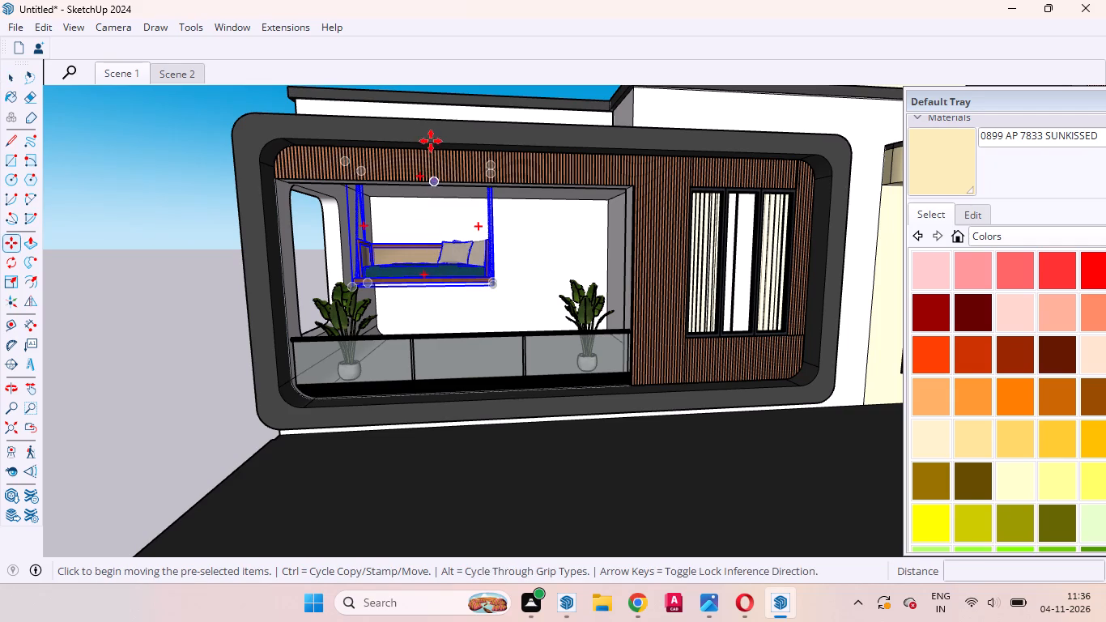
left_click(419, 126)
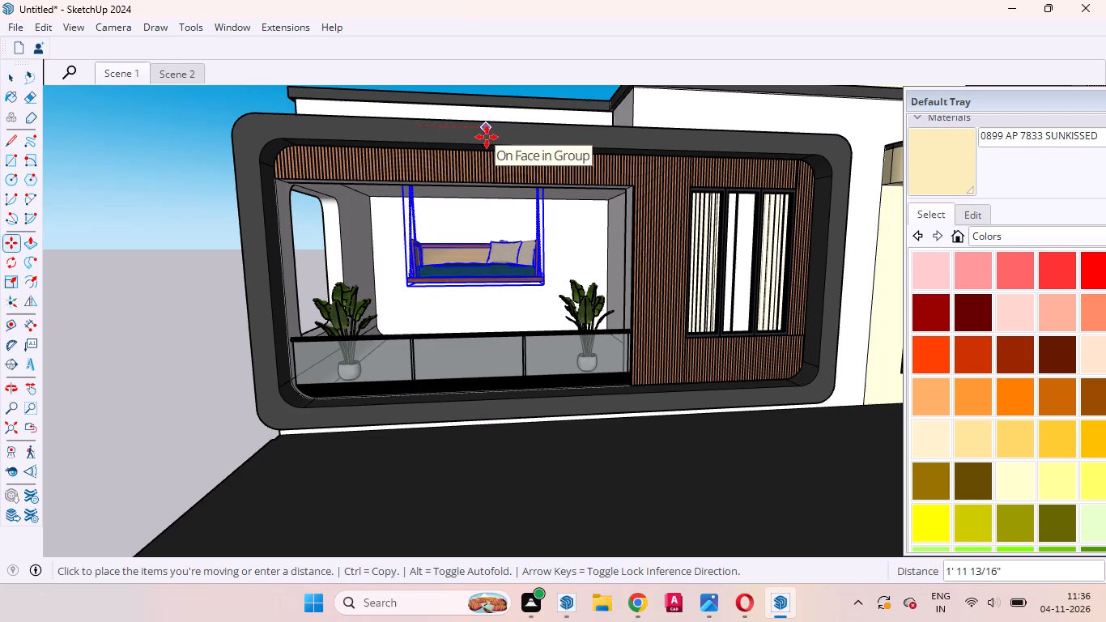
left_click(487, 138)
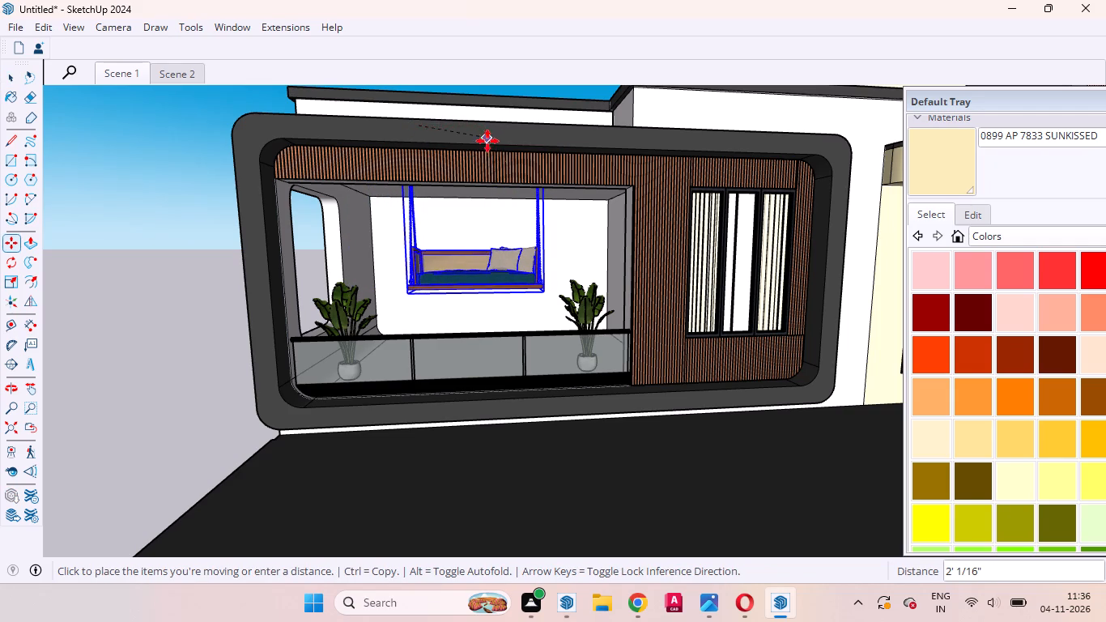
key("space")
left_click(161, 288)
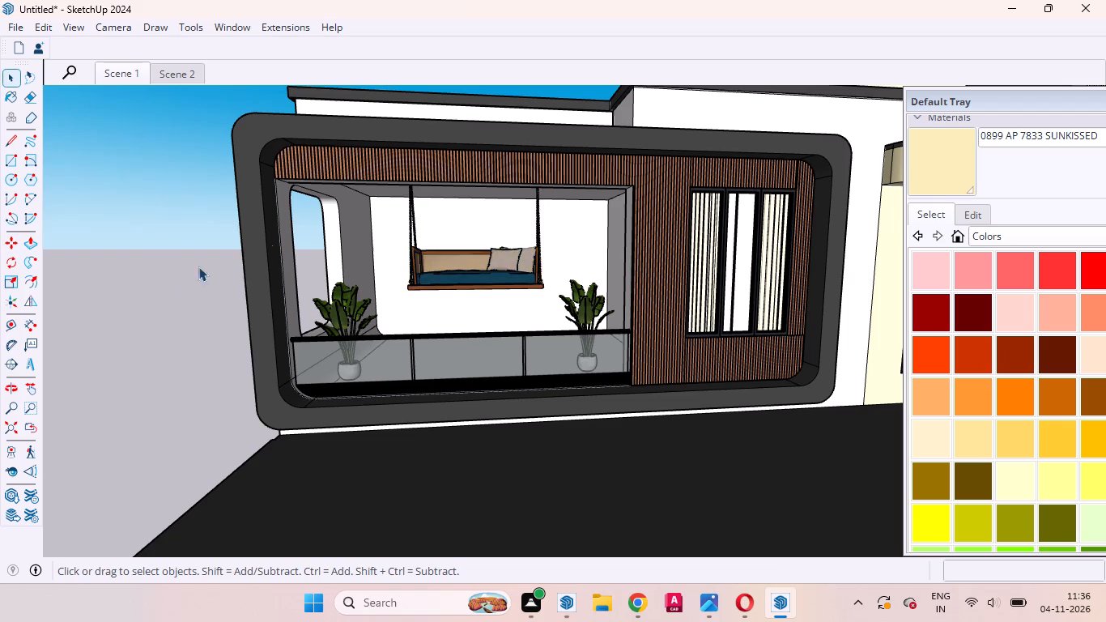
Lower the swing about 2 1/2" along the blue axis to adjust where its chains meet the balcony ceiling.
scroll(389, 207, "up", 10)
middle_click_drag(419, 213, 391, 217)
scroll(402, 222, "down", 4)
scroll(393, 189, "up", 14)
middle_click_drag(418, 201, 458, 190)
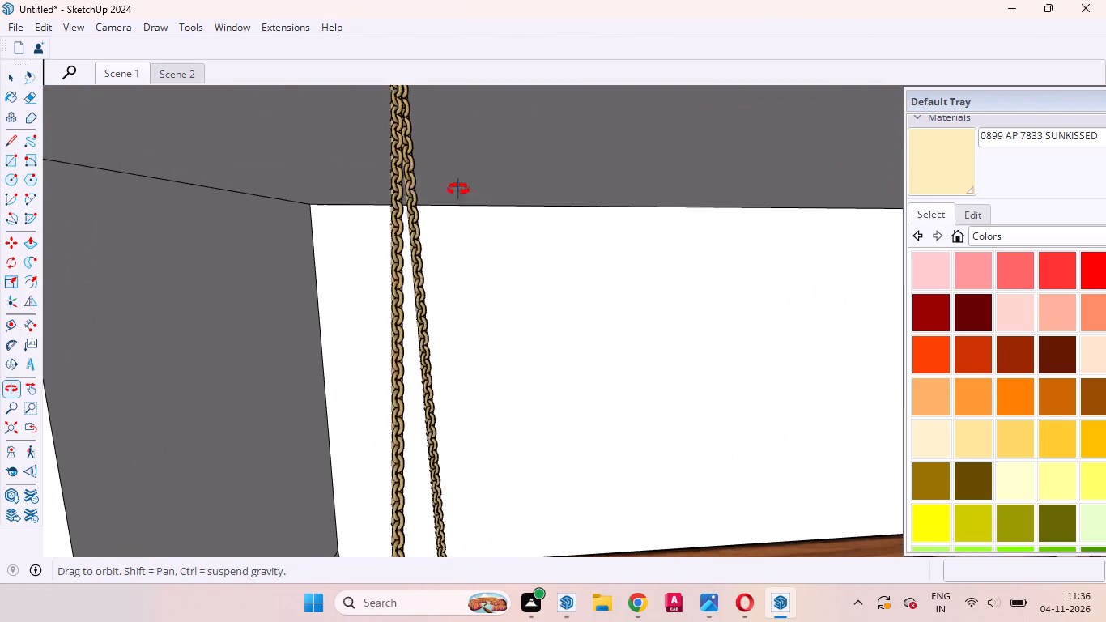
middle_click_drag(458, 190, 548, 147)
scroll(533, 223, "down", 8)
middle_click_drag(450, 266, 503, 243)
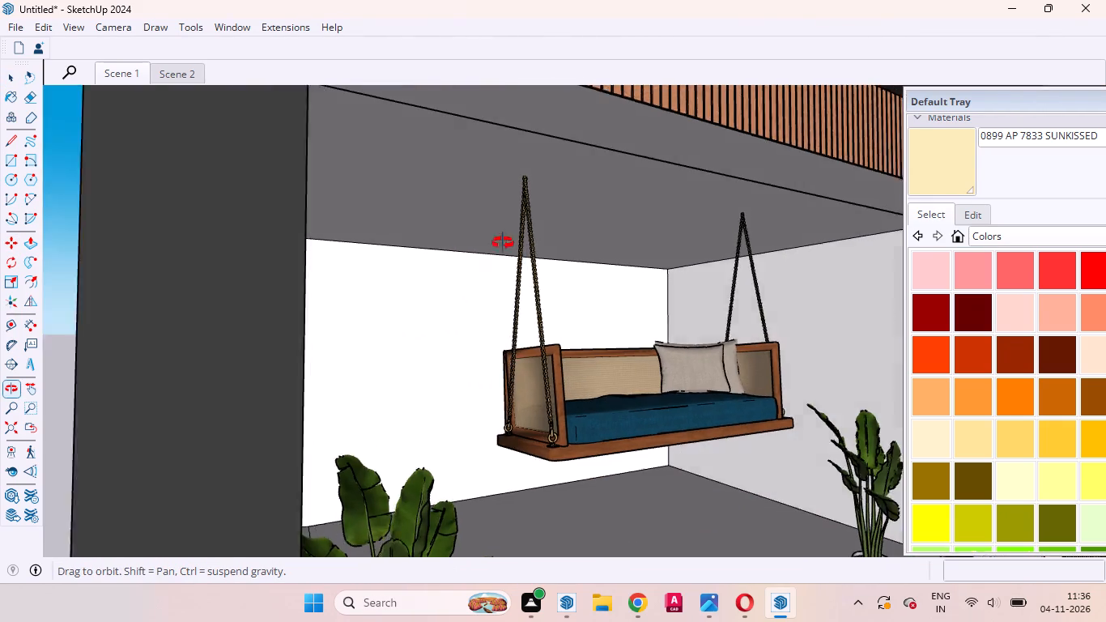
middle_click_drag(503, 243, 630, 199)
scroll(585, 170, "up", 2)
scroll(585, 170, "down", 1)
scroll(585, 170, "up", 11)
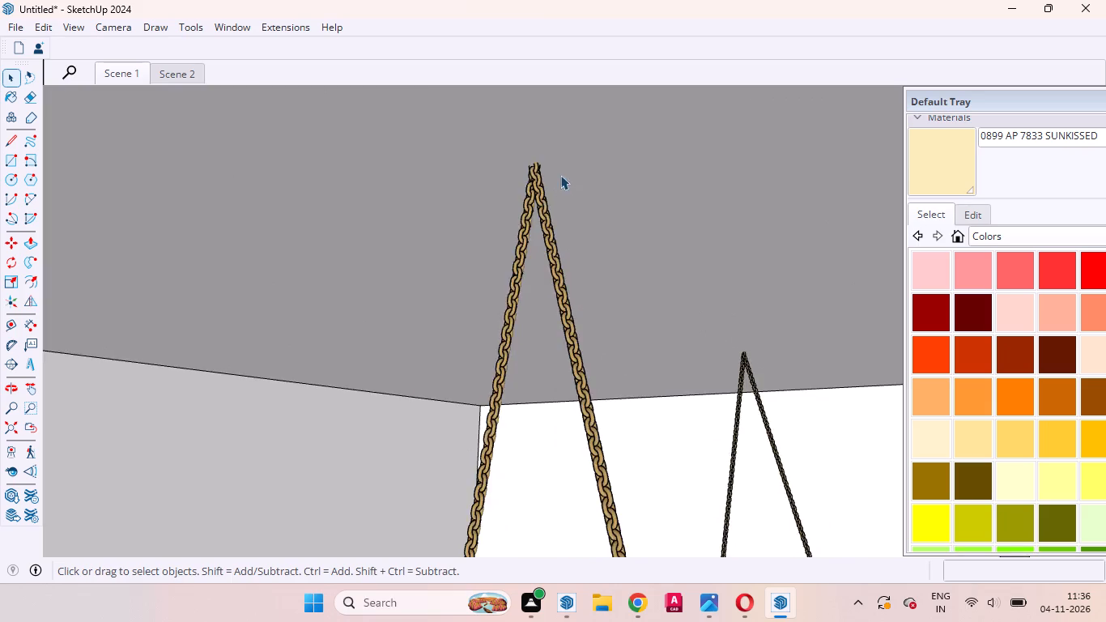
scroll(560, 175, "up", 6)
middle_click_drag(544, 205, 564, 237)
left_click(540, 201)
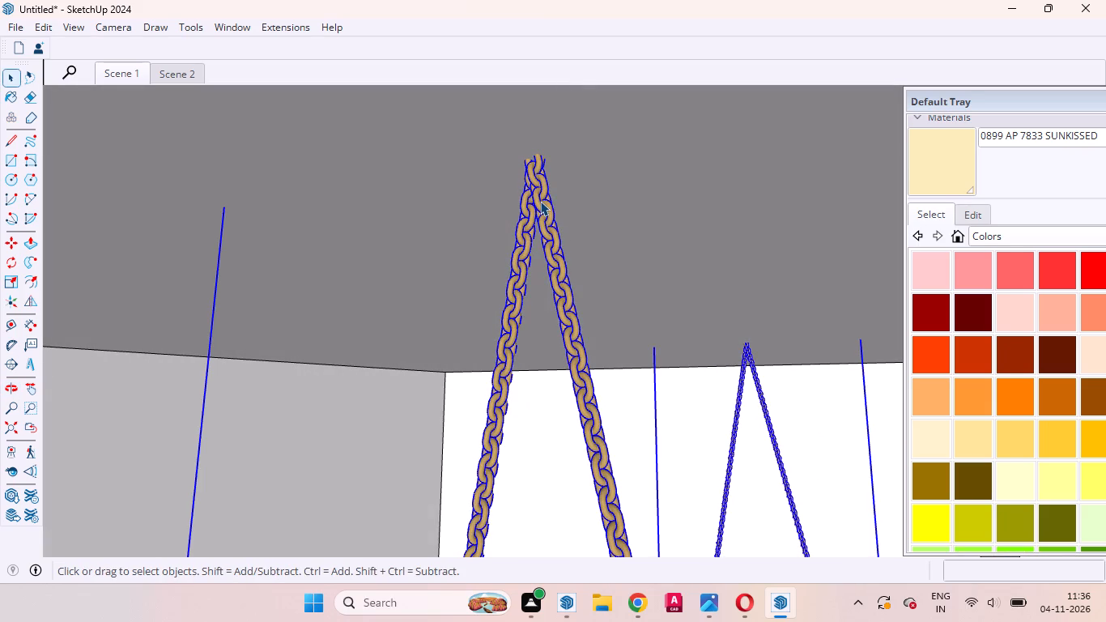
key("m")
left_click(540, 201)
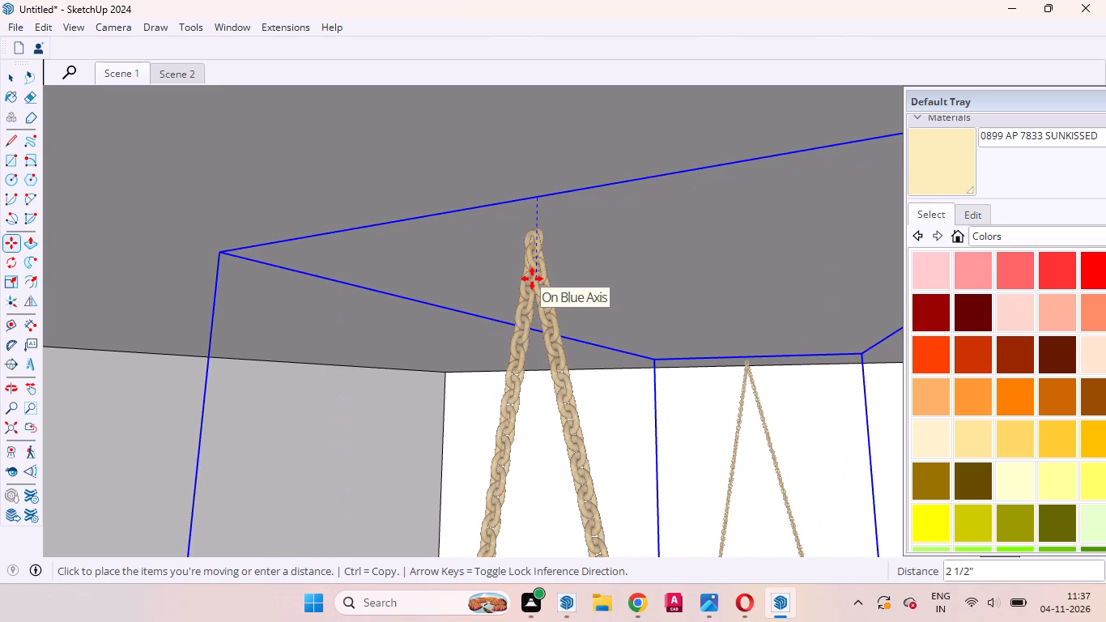
left_click(532, 279)
key("space")
scroll(432, 360, "down", 4)
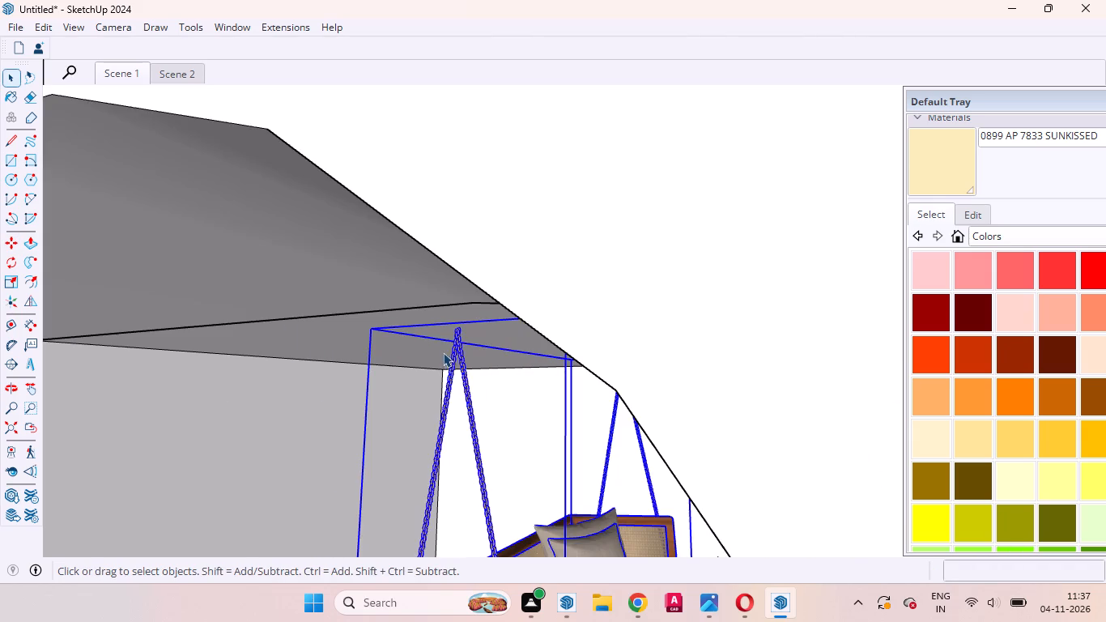
middle_click_drag(508, 398, 580, 418)
scroll(554, 296, "down", 14)
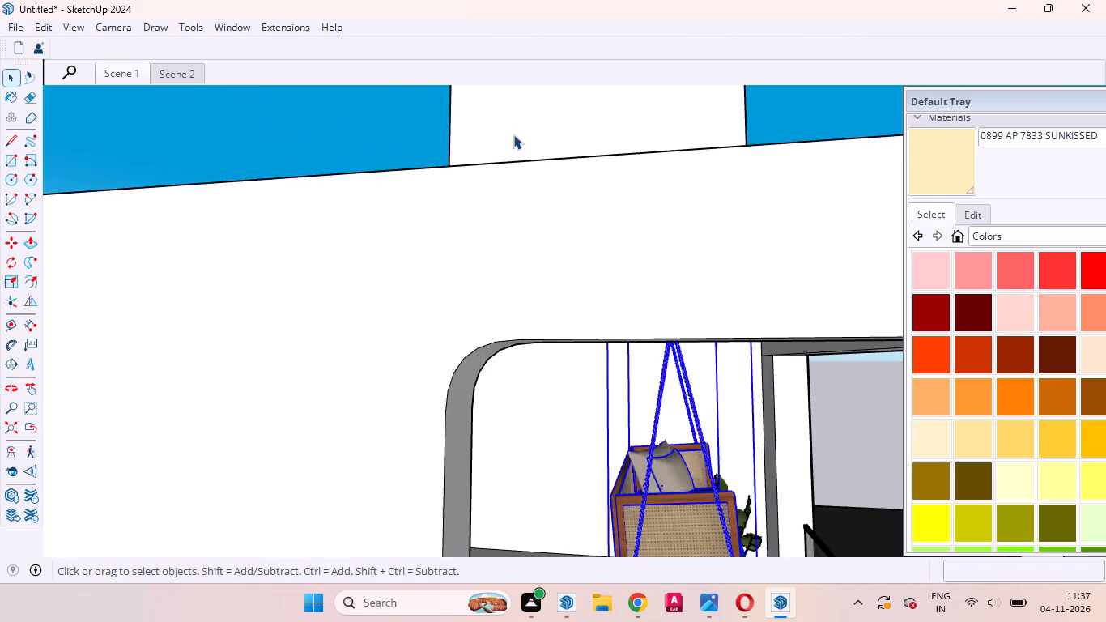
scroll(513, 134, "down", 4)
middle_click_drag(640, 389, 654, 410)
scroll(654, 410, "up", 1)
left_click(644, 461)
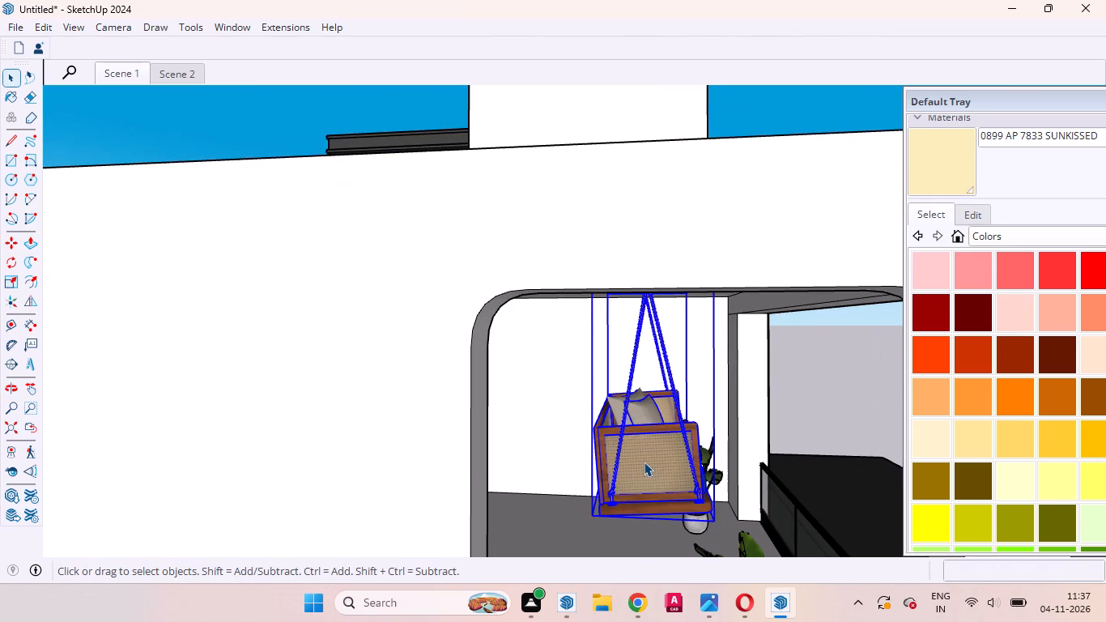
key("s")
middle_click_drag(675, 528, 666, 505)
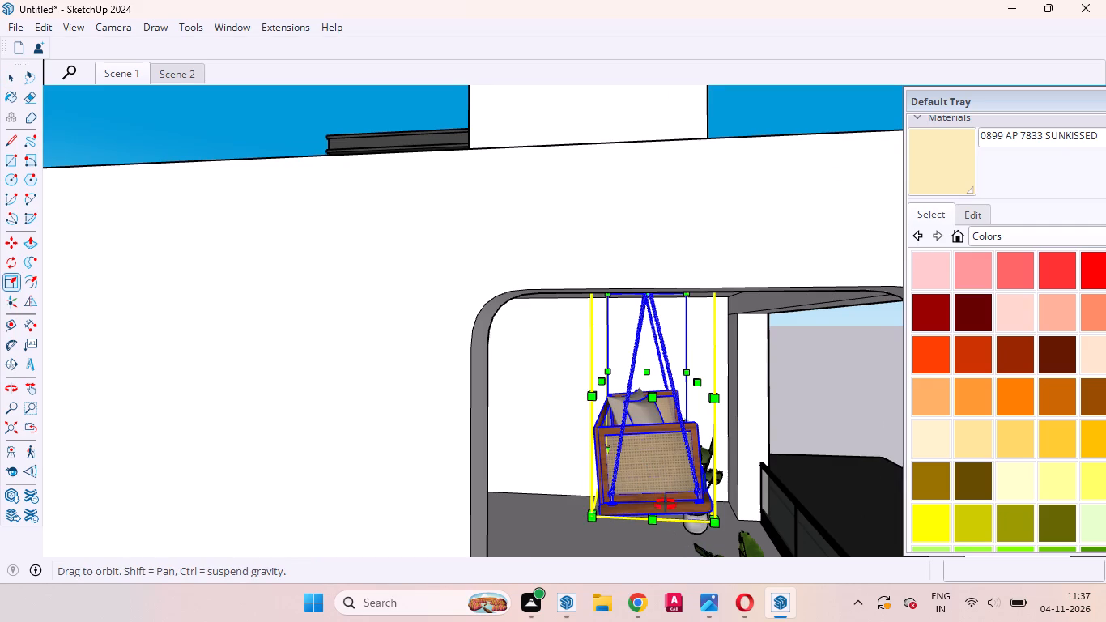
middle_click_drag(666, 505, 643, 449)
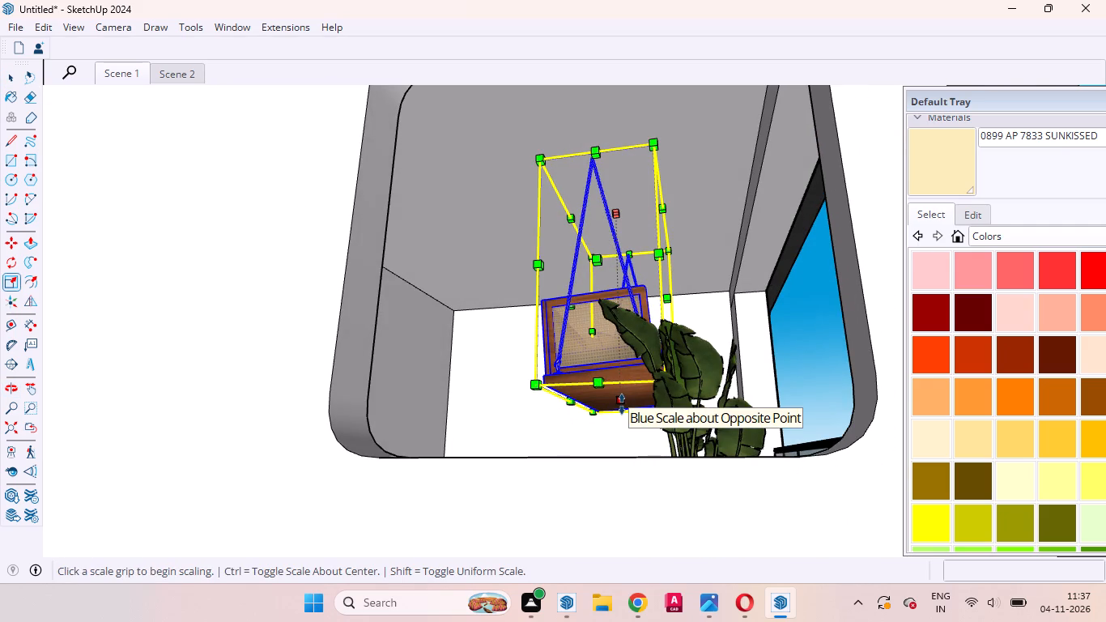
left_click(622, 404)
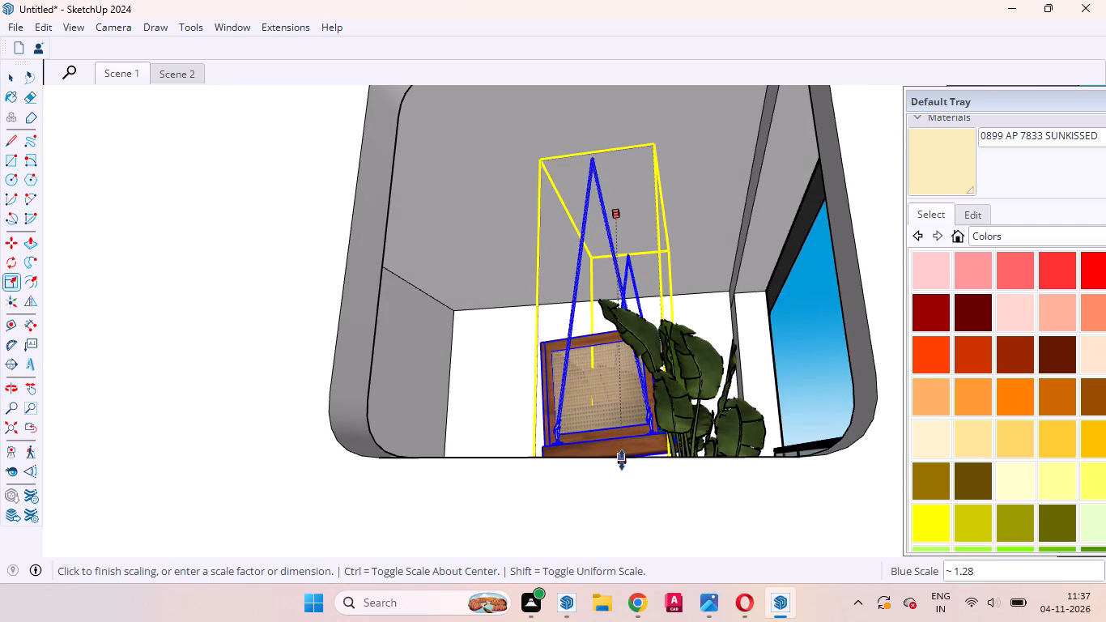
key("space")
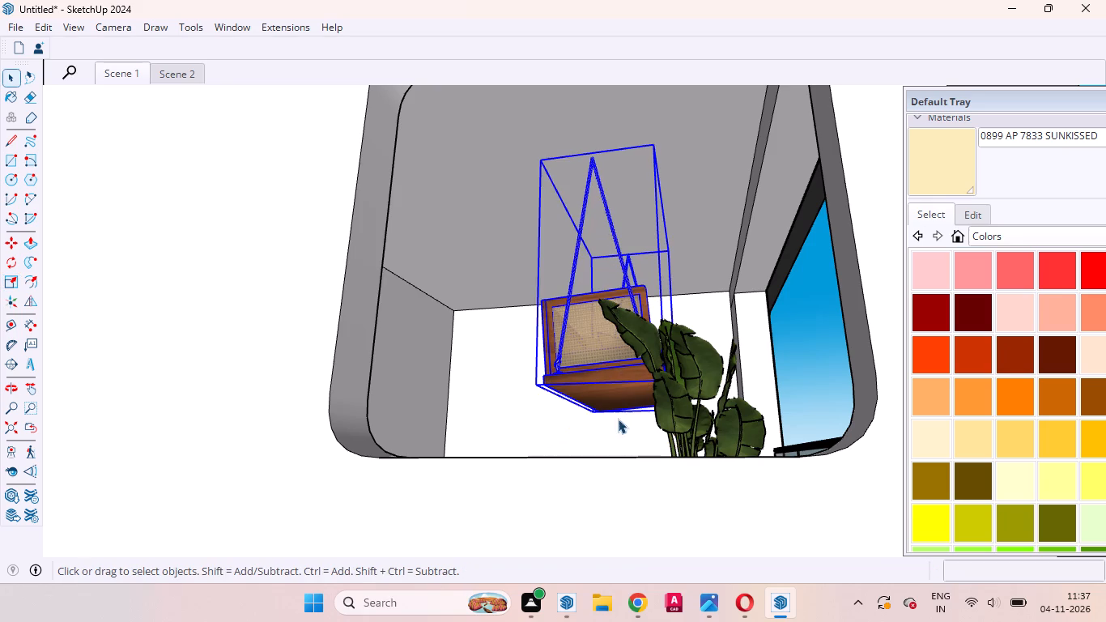
Open the hanging swing's nested group for editing, down to its separate seat and chains.
triple_click(602, 362)
double_click(601, 356)
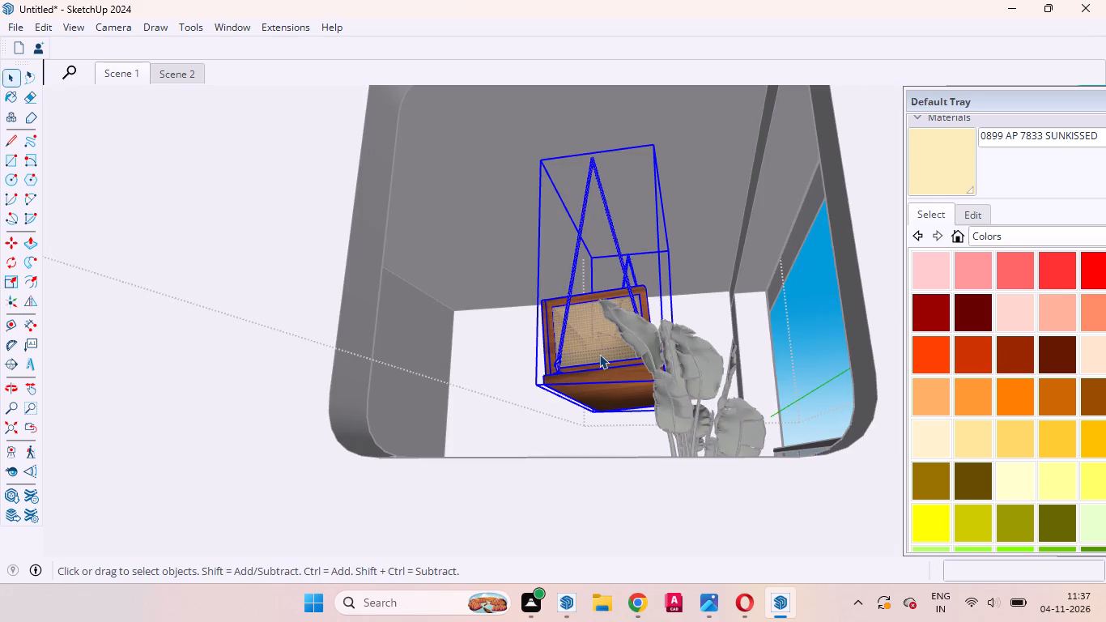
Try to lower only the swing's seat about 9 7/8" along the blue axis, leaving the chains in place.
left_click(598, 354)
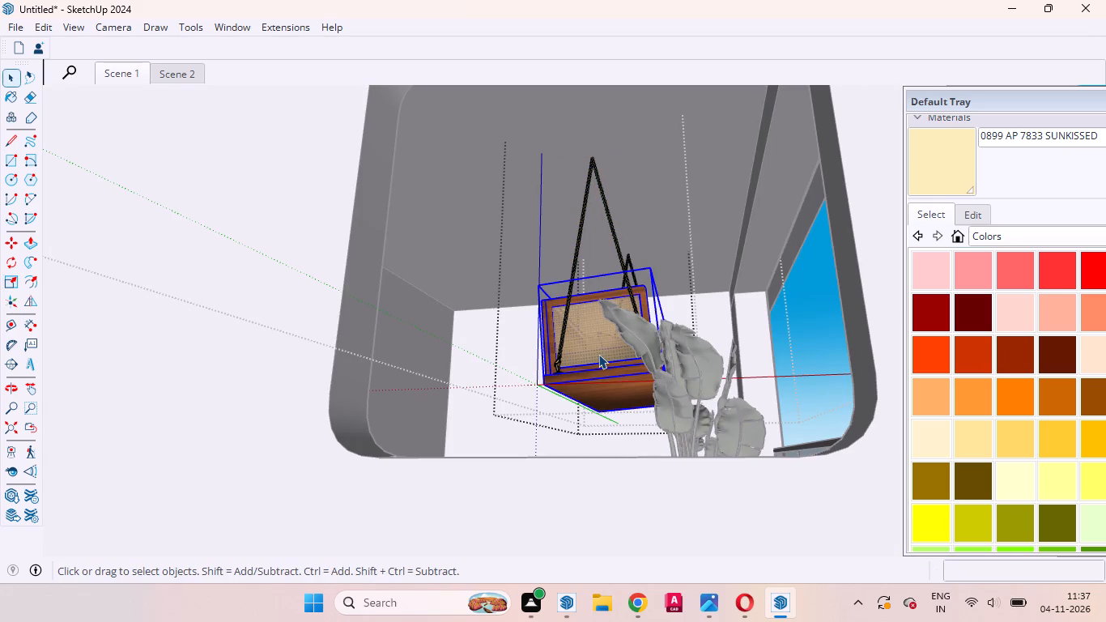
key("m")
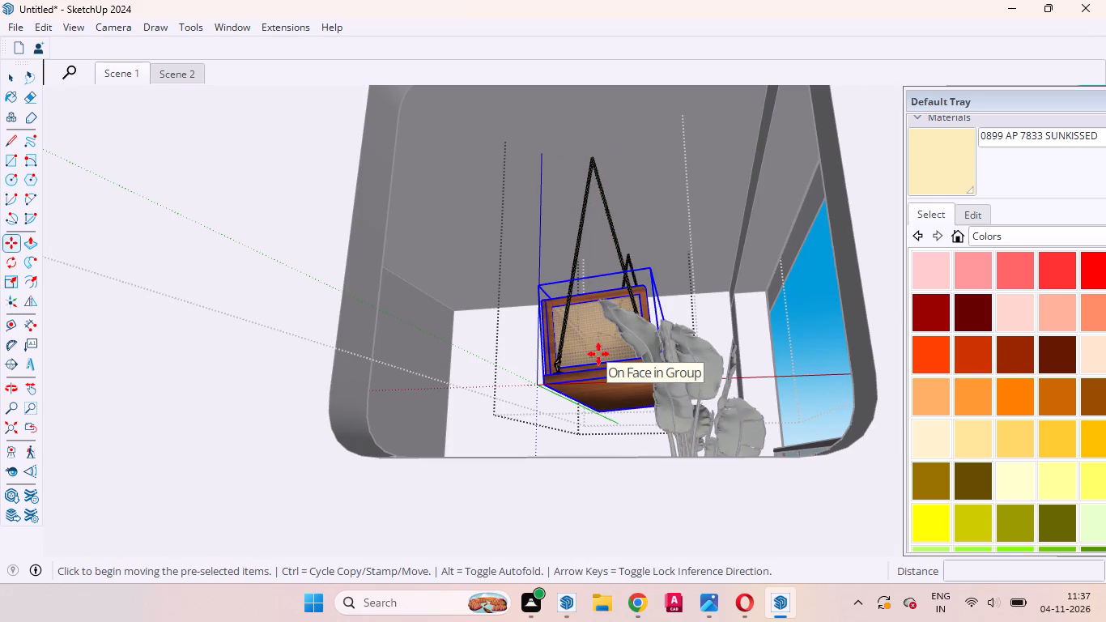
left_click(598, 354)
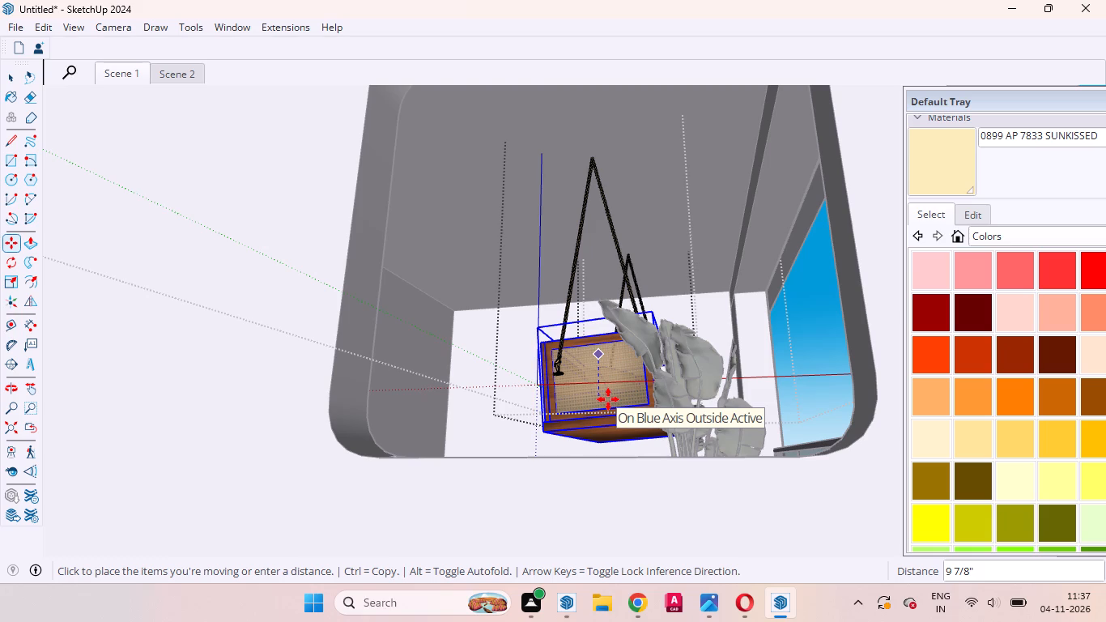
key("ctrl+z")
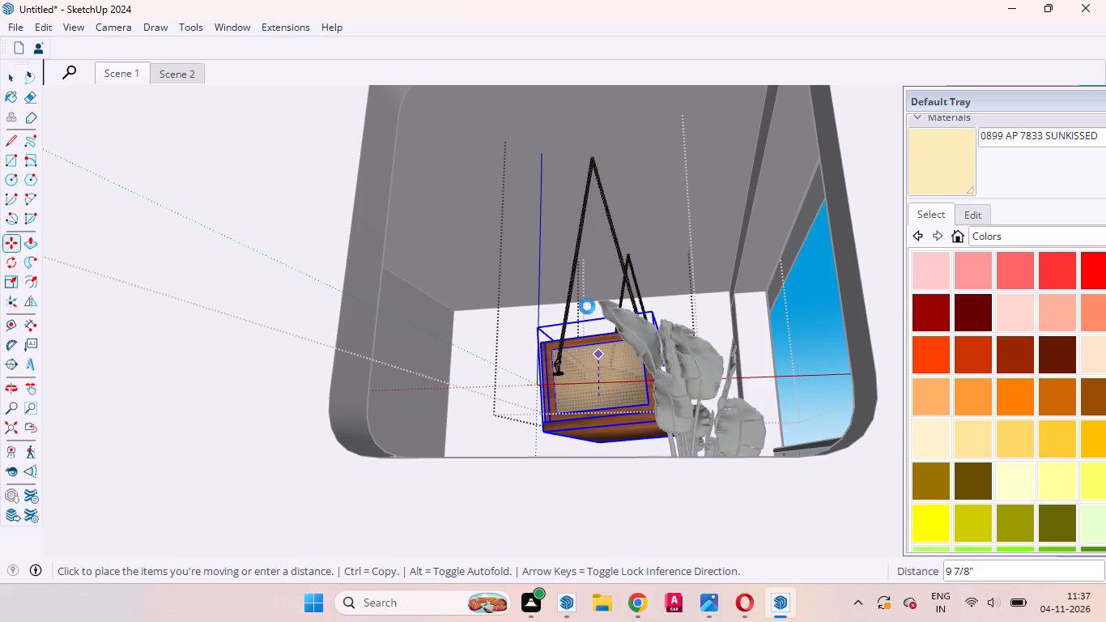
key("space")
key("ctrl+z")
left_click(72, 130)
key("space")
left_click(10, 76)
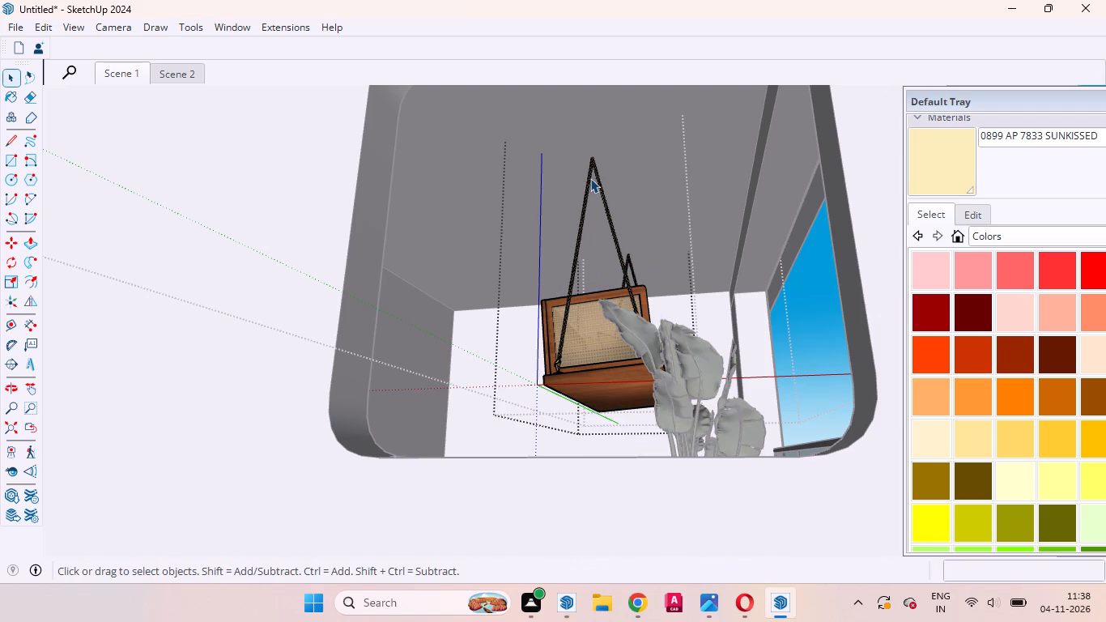
Select the chain at the swing's end nearest the side opening and turn on X-ray face style to expose its scale grips.
left_click(590, 178)
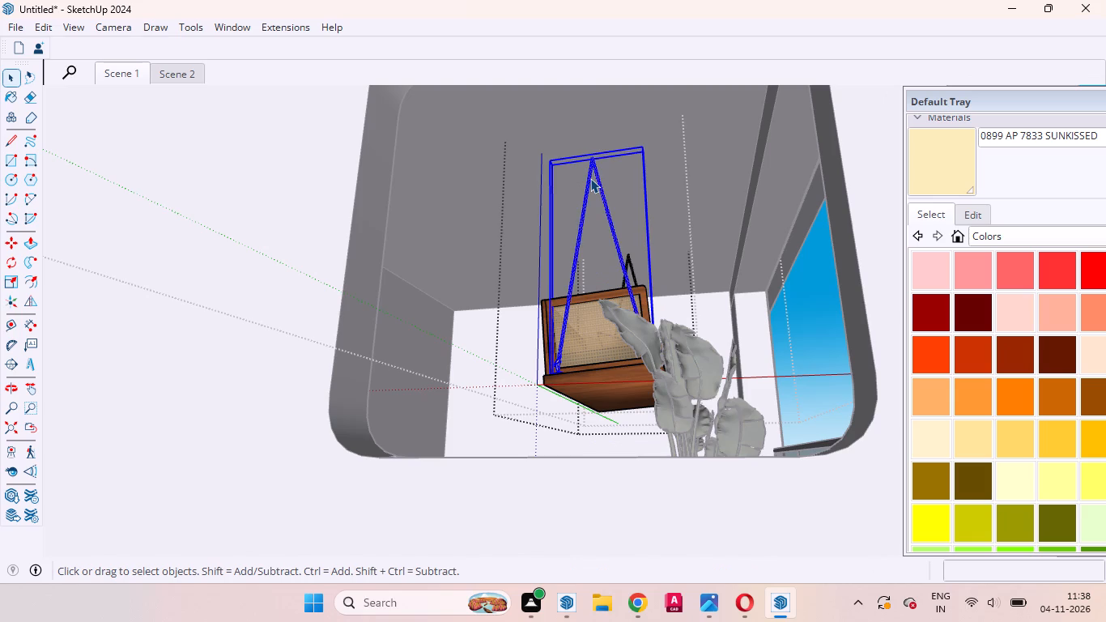
key("s")
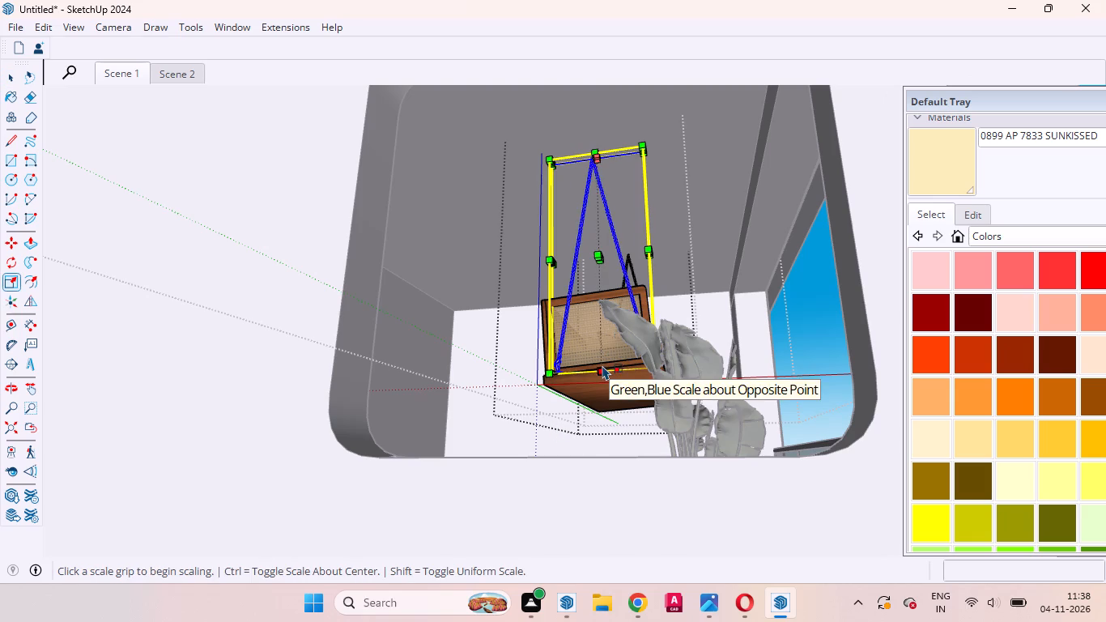
scroll(602, 365, "up", 10)
middle_click_drag(612, 390, 547, 386)
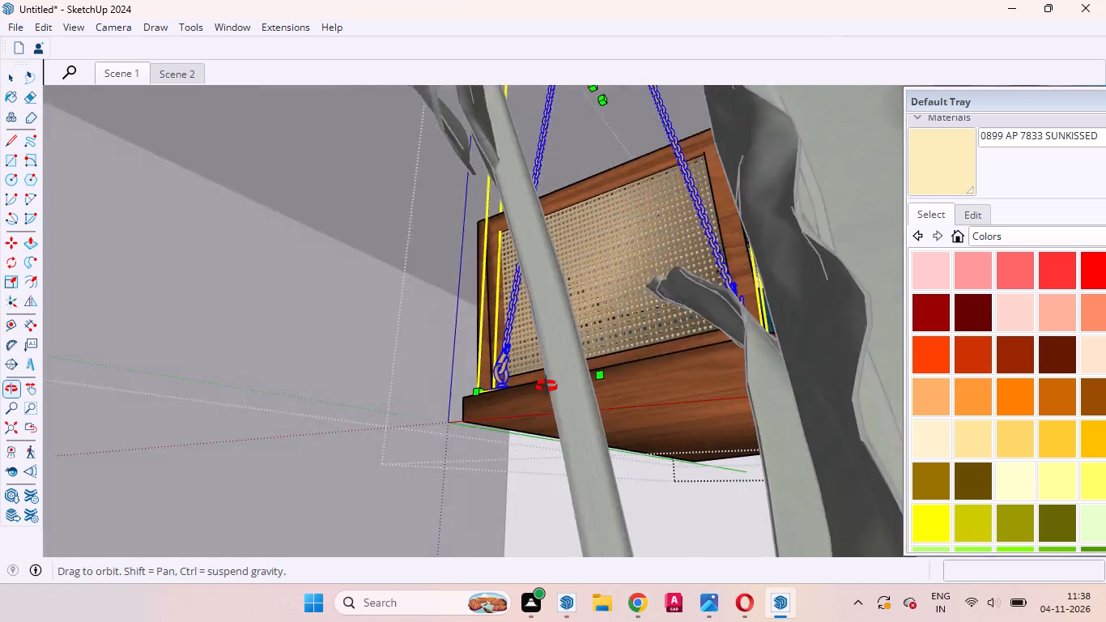
middle_click_drag(547, 386, 549, 389)
scroll(576, 399, "up", 8)
scroll(608, 377, "down", 1)
scroll(608, 377, "up", 3)
middle_click_drag(627, 370, 813, 610)
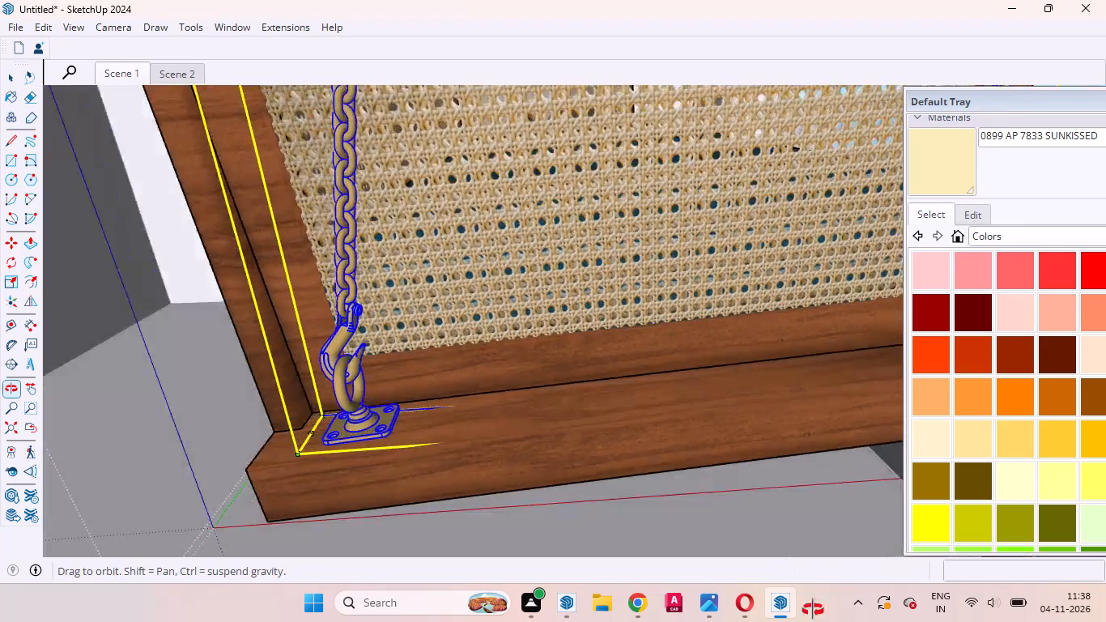
middle_click_drag(813, 610, 828, 621)
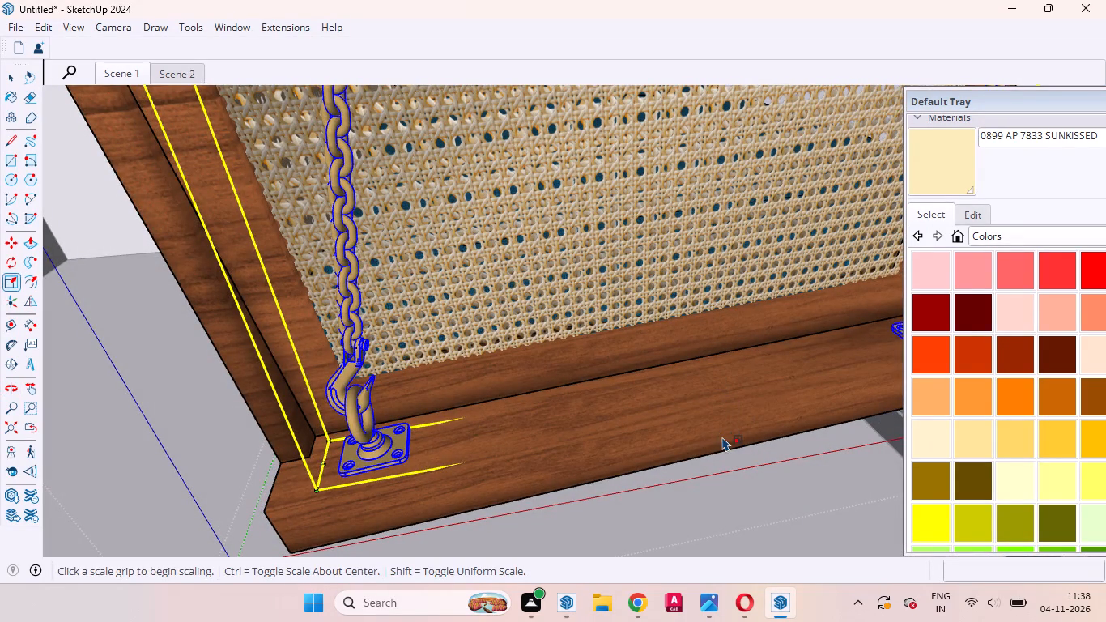
key("space")
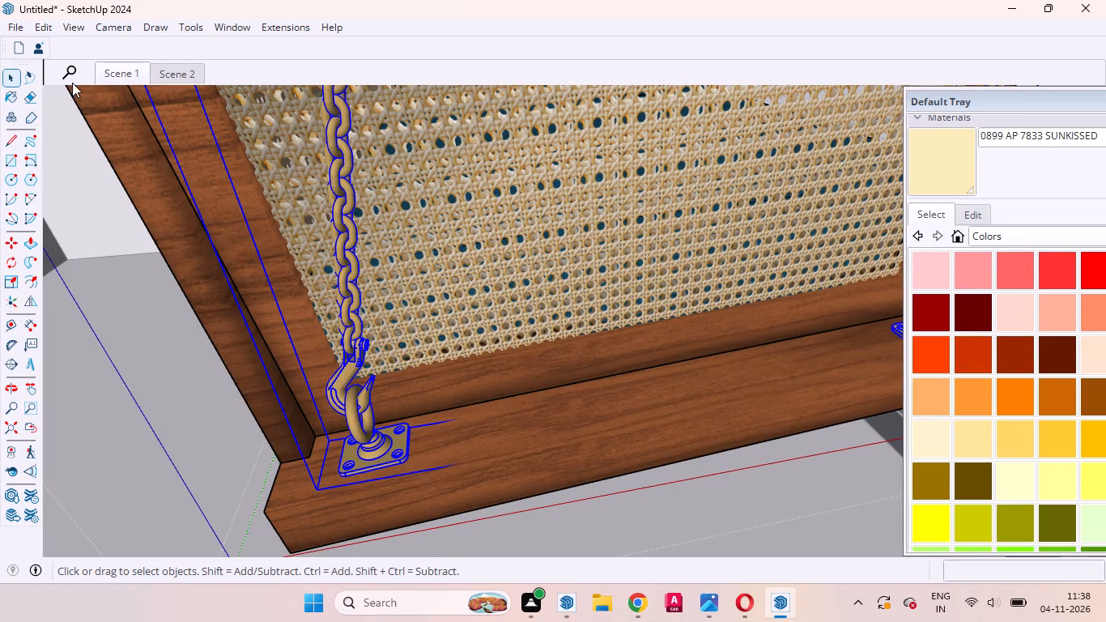
left_click(67, 26)
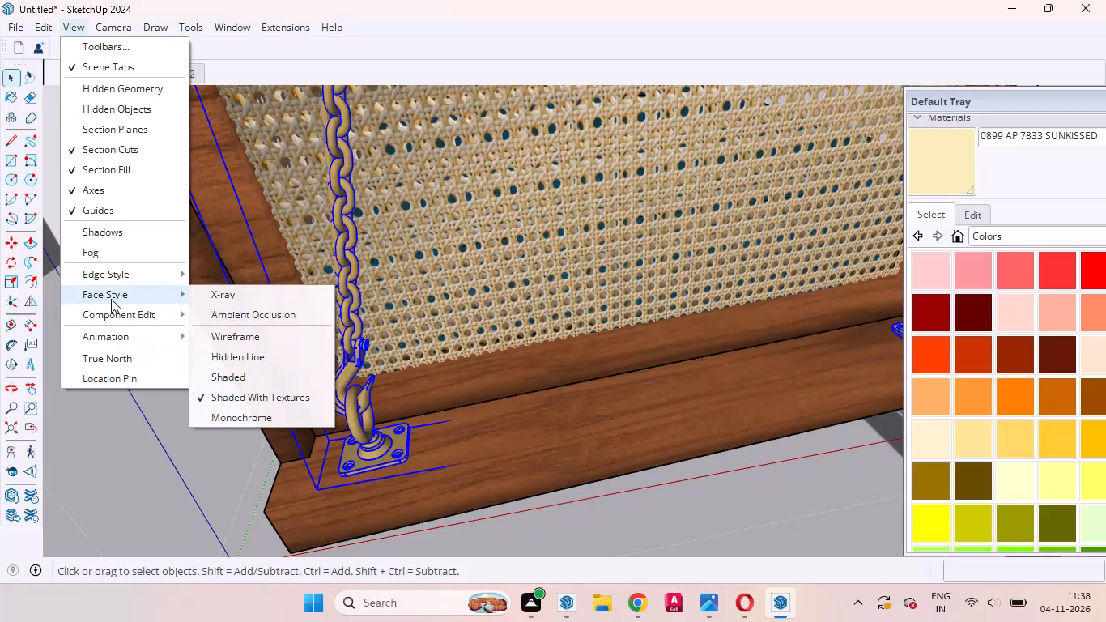
left_click(205, 300)
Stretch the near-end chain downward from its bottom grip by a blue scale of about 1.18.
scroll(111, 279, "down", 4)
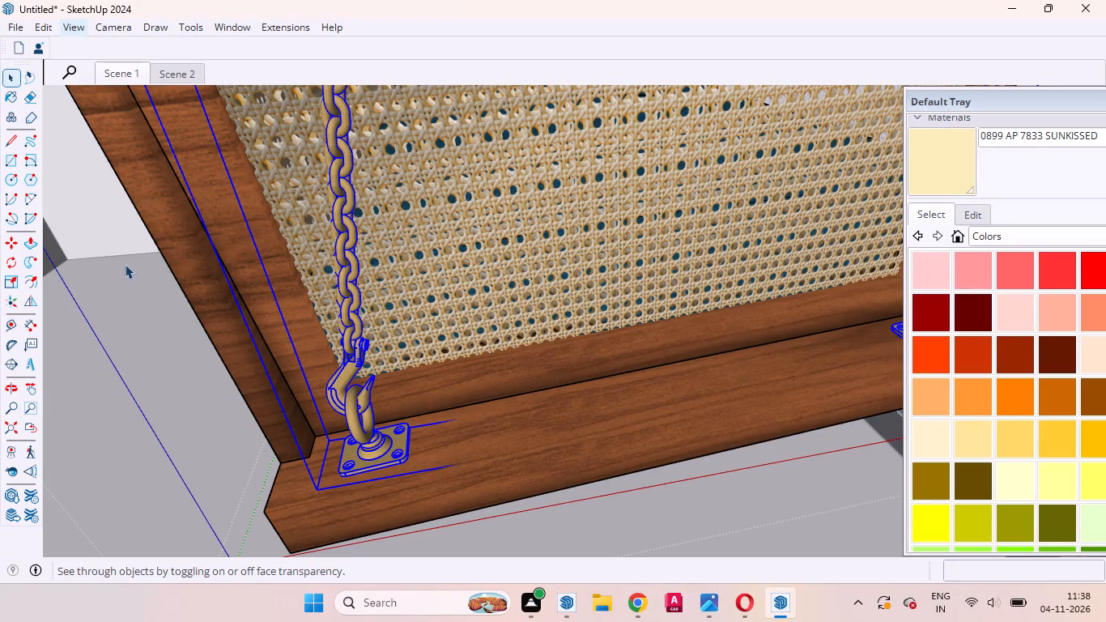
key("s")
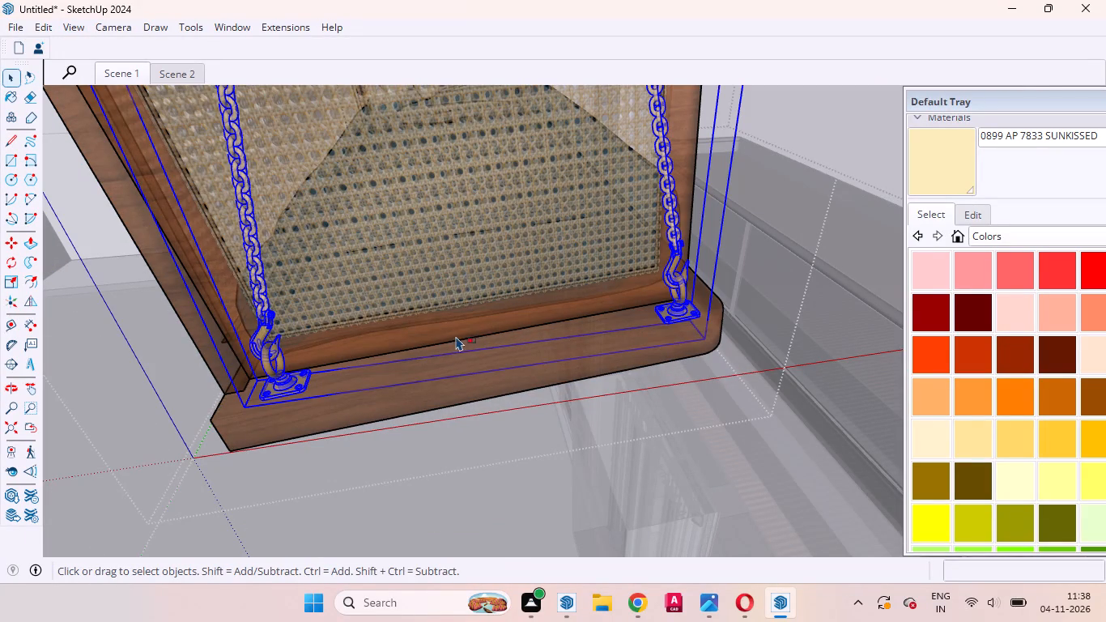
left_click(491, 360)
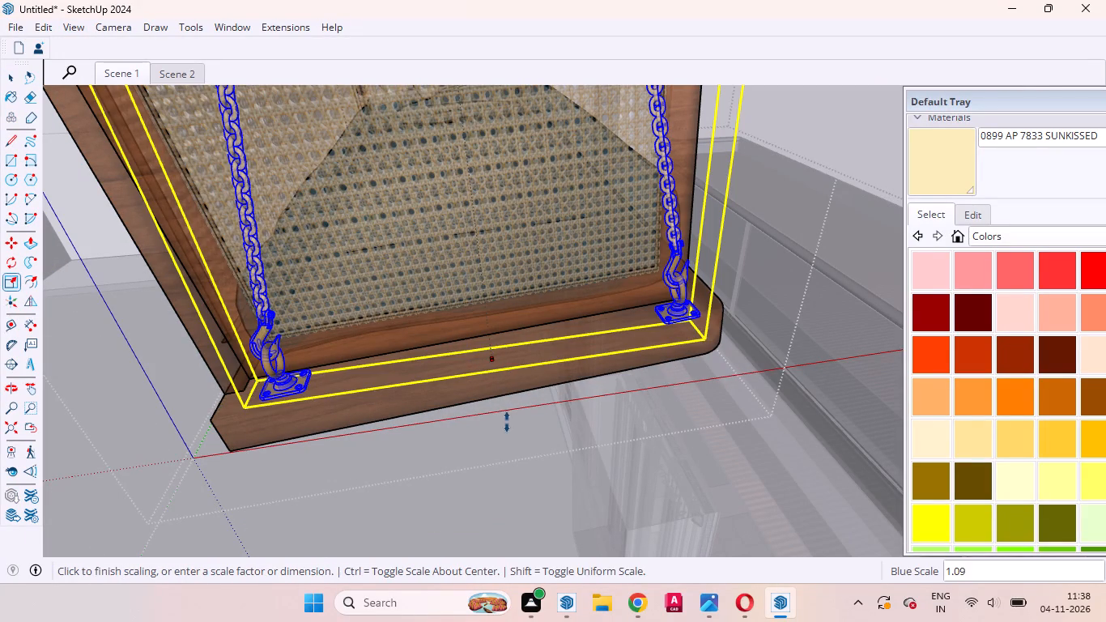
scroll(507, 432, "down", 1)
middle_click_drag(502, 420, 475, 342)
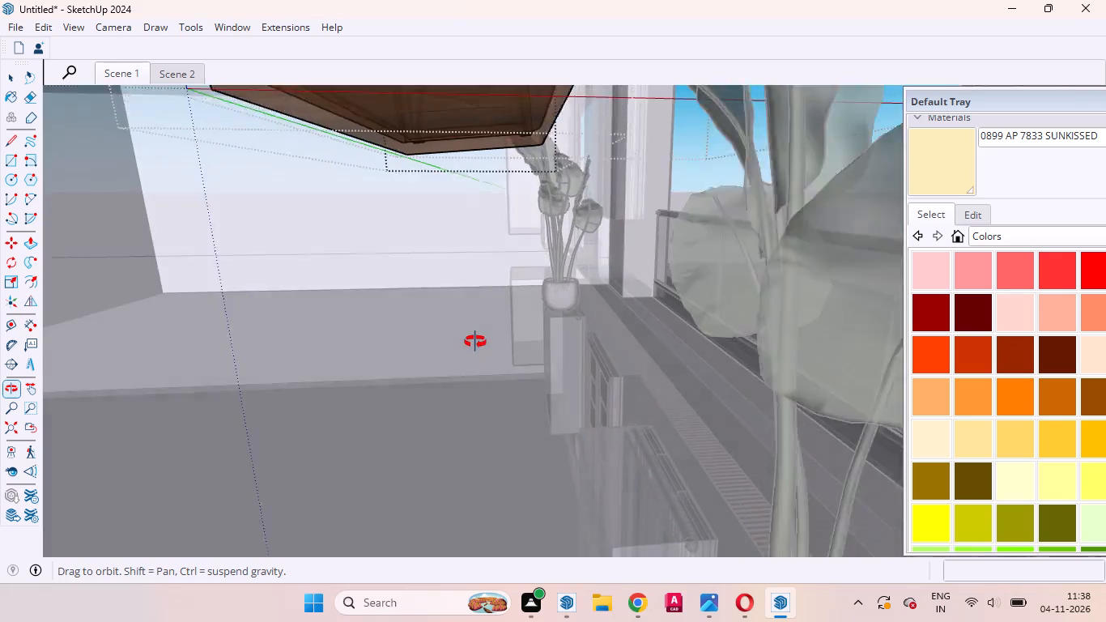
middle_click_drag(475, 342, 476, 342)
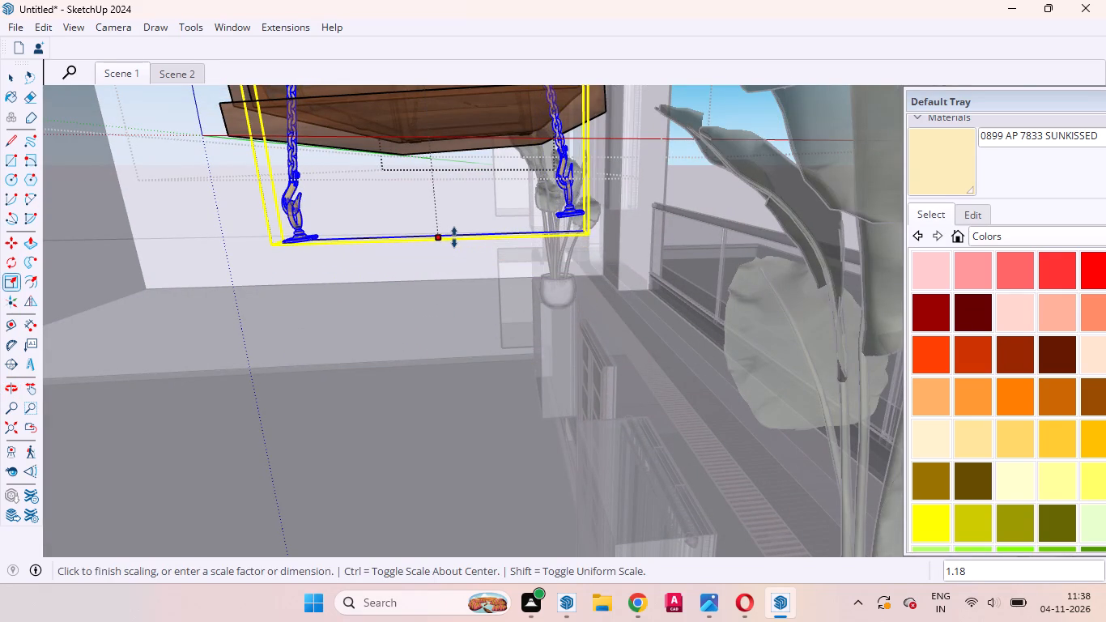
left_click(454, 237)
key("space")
Add the chain at the swing's far end to the selection and undo the stretch of the near-end chain.
scroll(440, 288, "down", 5)
scroll(461, 351, "down", 5)
middle_click_drag(479, 330, 466, 339)
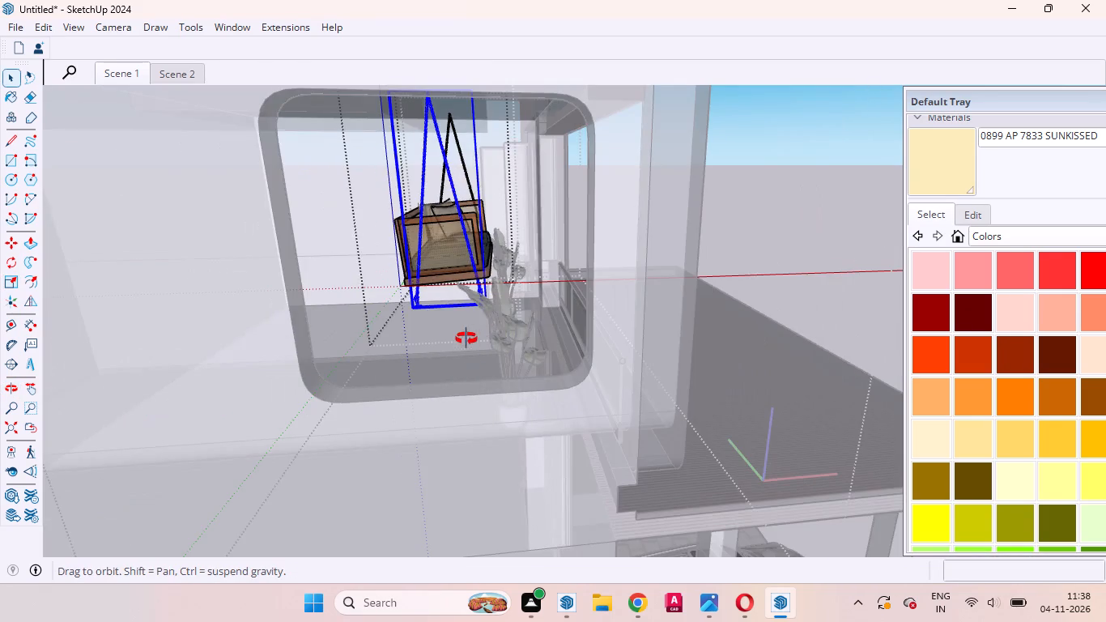
middle_click_drag(466, 339, 129, 365)
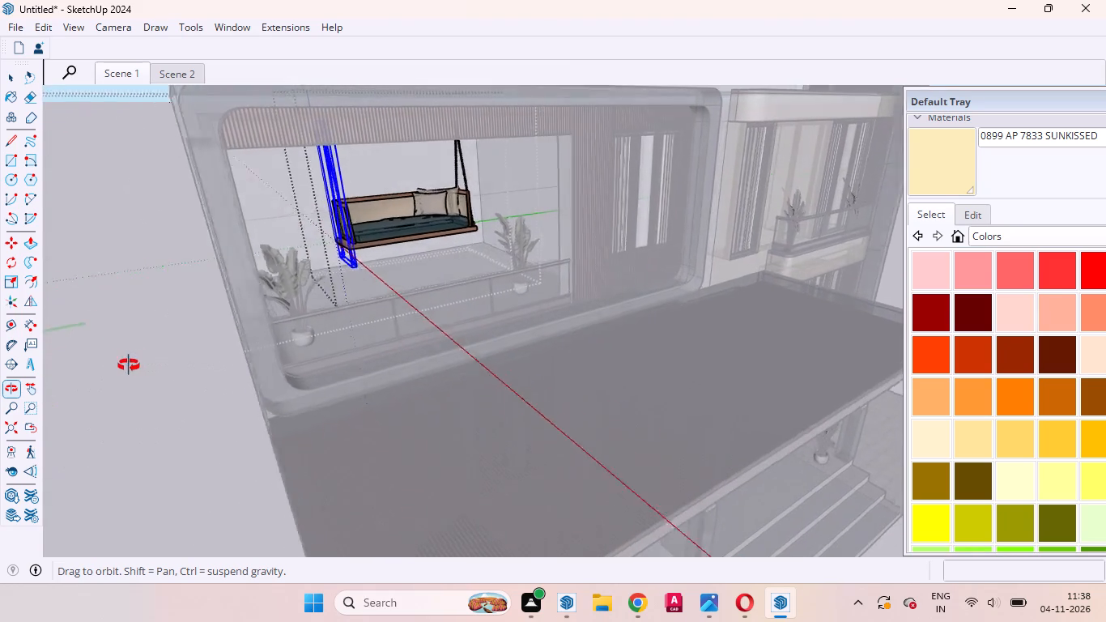
middle_click_drag(129, 365, 508, 290)
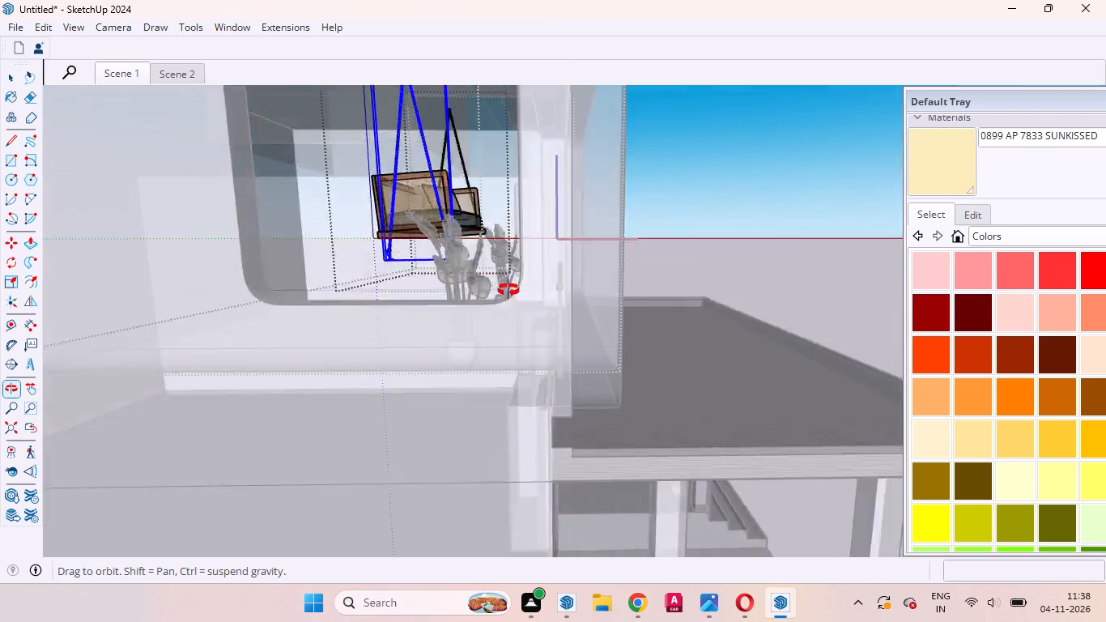
middle_click_drag(508, 290, 485, 340)
scroll(452, 210, "up", 12)
left_click(487, 155, "ctrl")
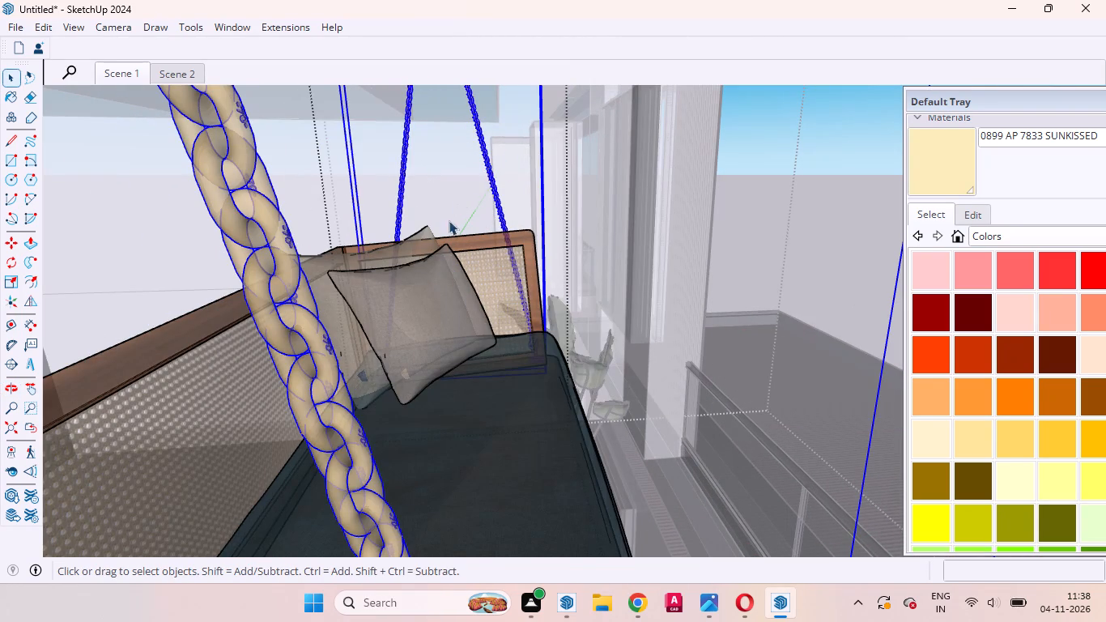
scroll(438, 245, "down", 5)
scroll(447, 249, "up", 1)
scroll(448, 249, "down", 5)
key("ctrl+z")
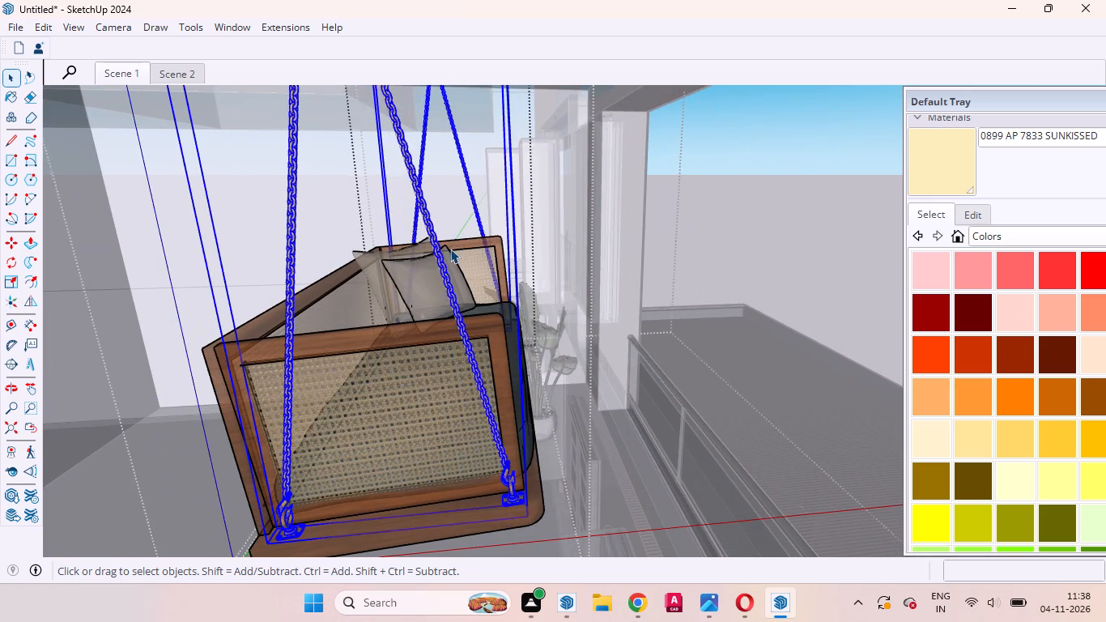
Stretch both of the swing's chains downward together from their bottom grip by a blue scale of about 2.70.
scroll(448, 274, "down", 3)
key("s")
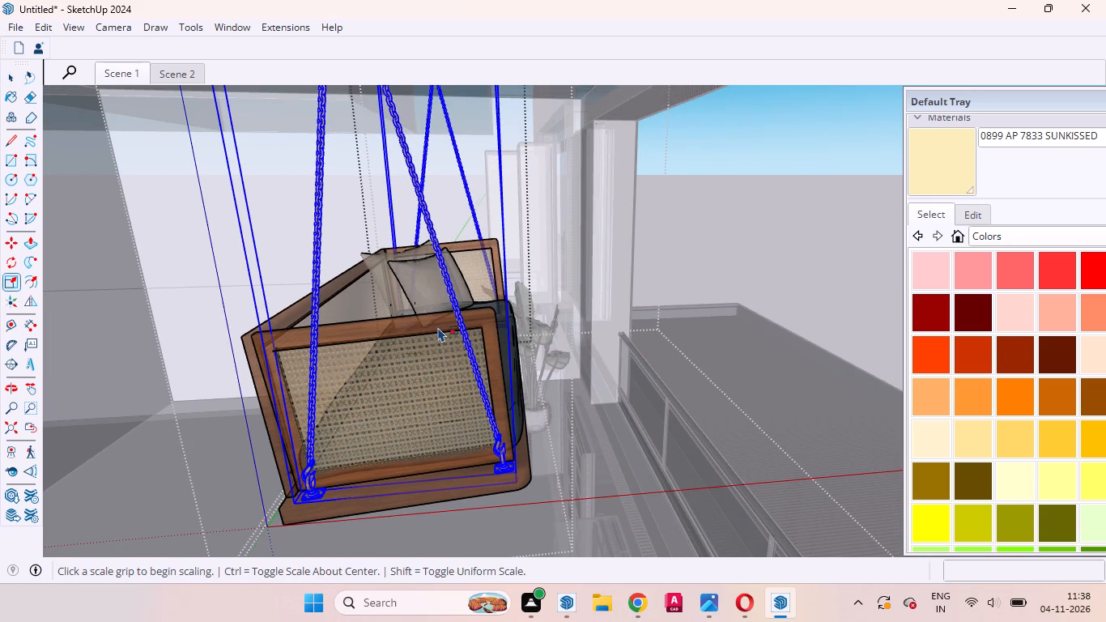
left_click(445, 378)
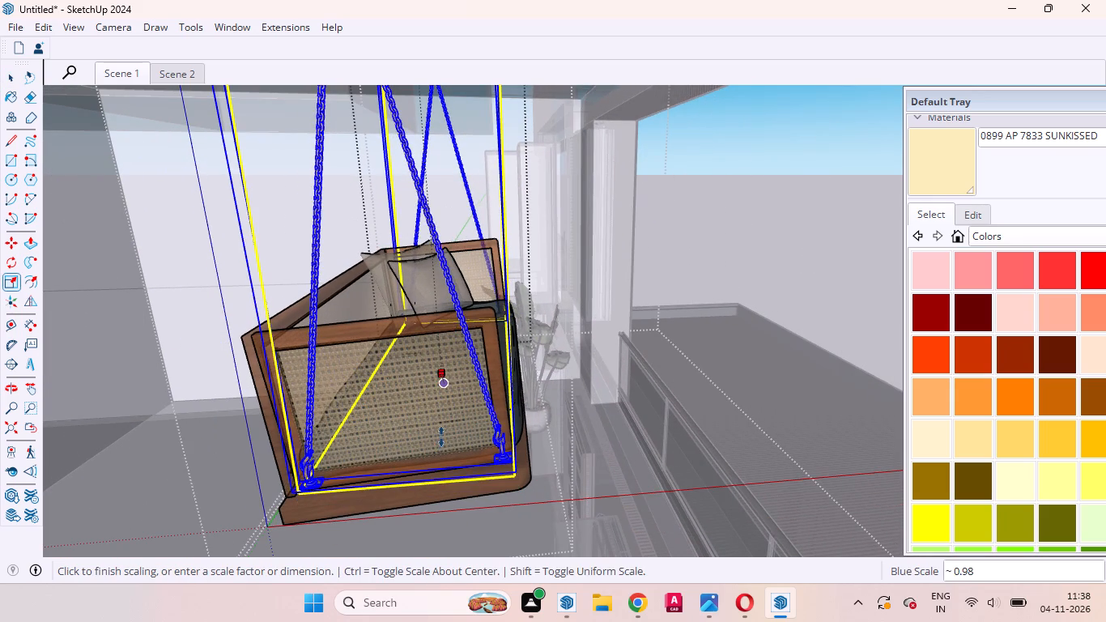
scroll(453, 438, "down", 14)
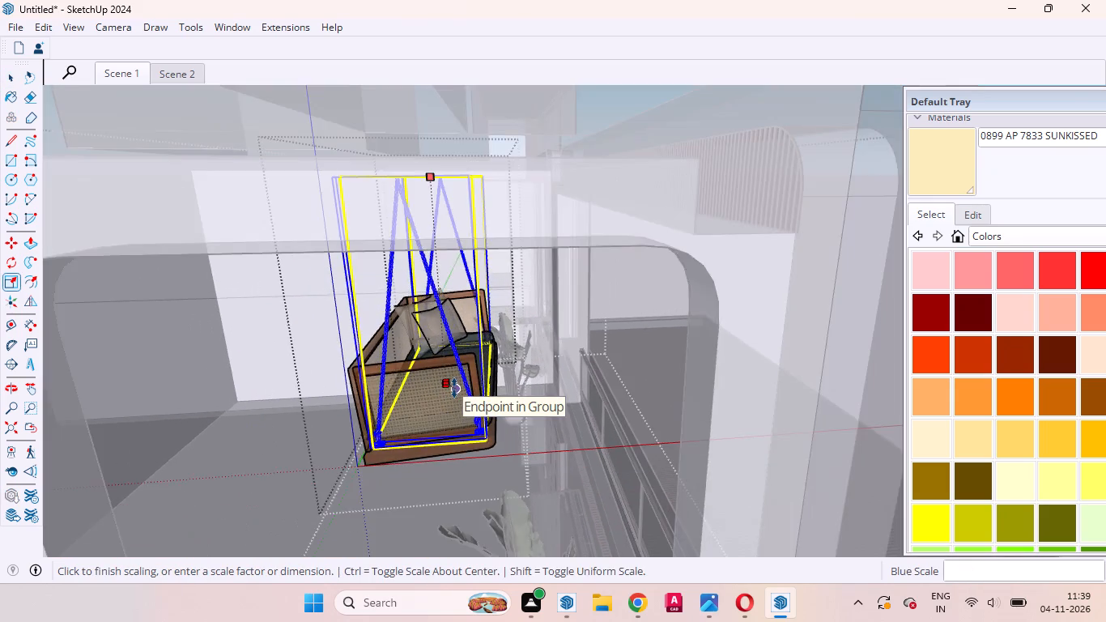
scroll(454, 388, "down", 8)
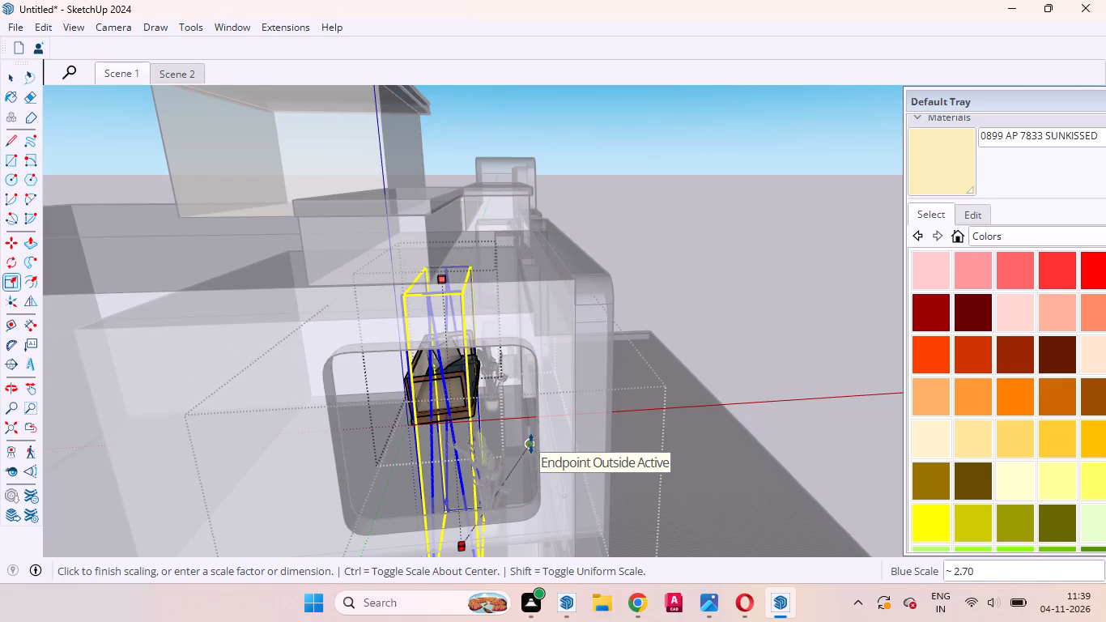
left_click(531, 444)
Shorten both overstretched chains from their bottom grip by a blue scale of about 0.60.
middle_click_drag(513, 454, 194, 483)
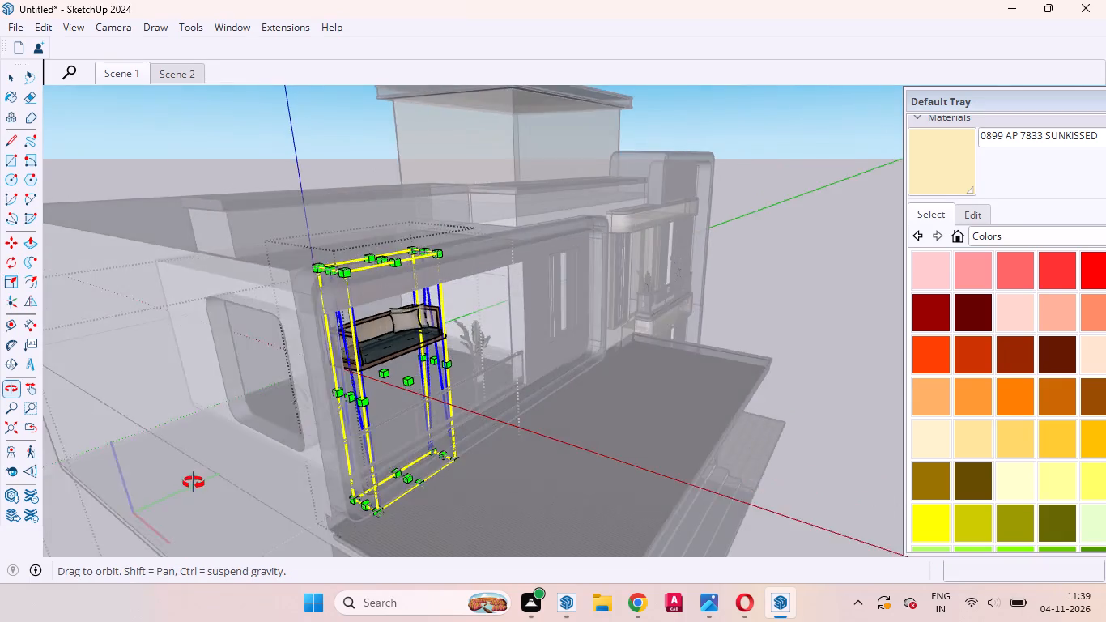
middle_click_drag(194, 483, 457, 532)
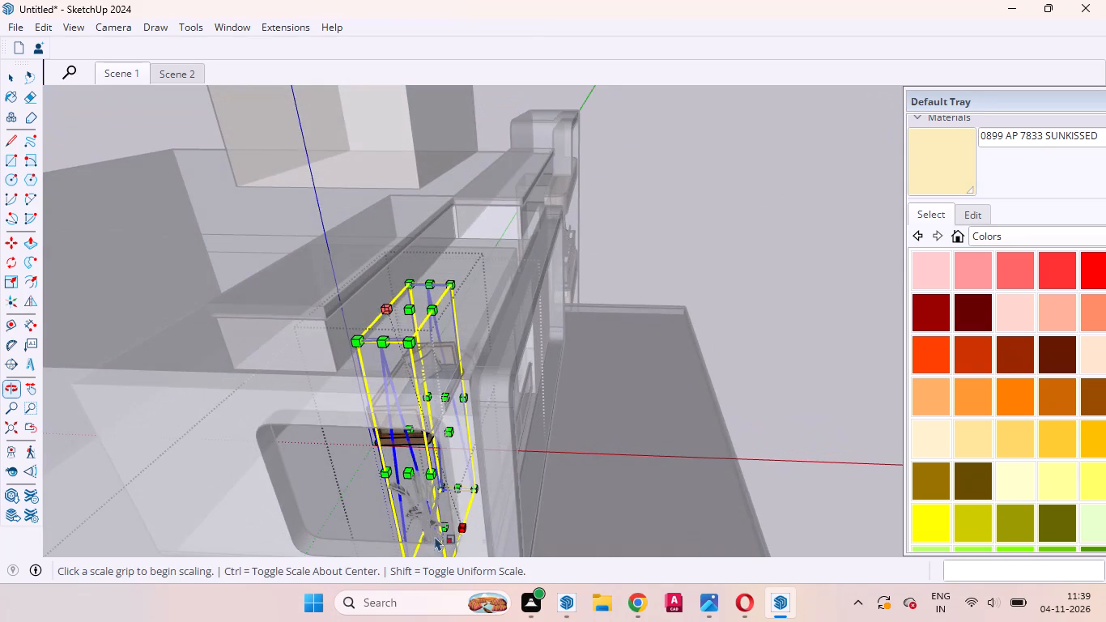
left_click(441, 529)
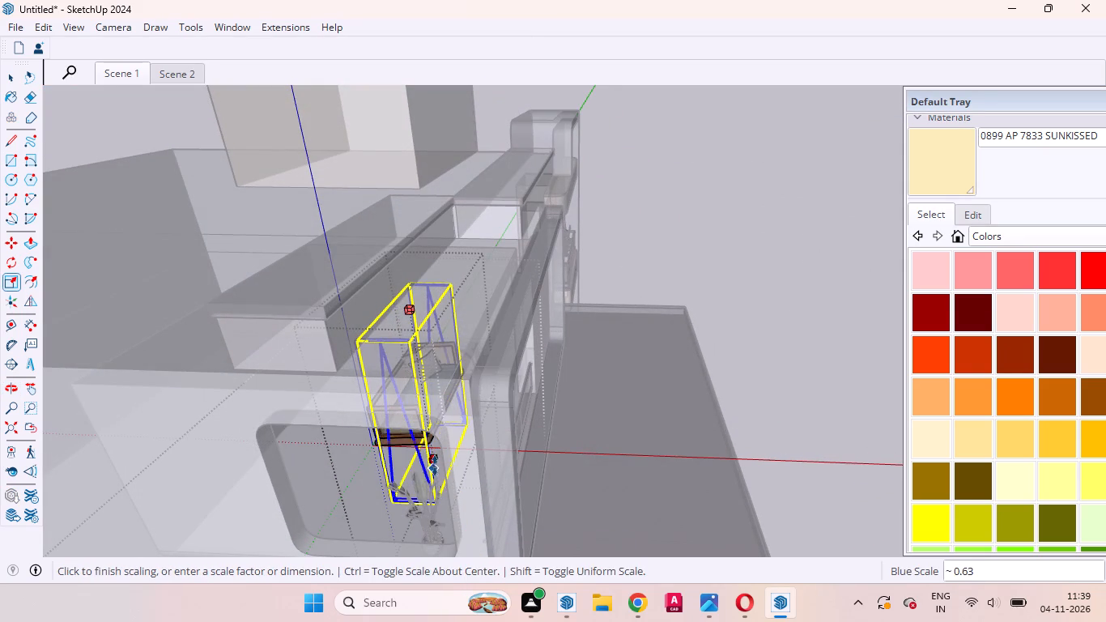
middle_click_drag(435, 475, 106, 479)
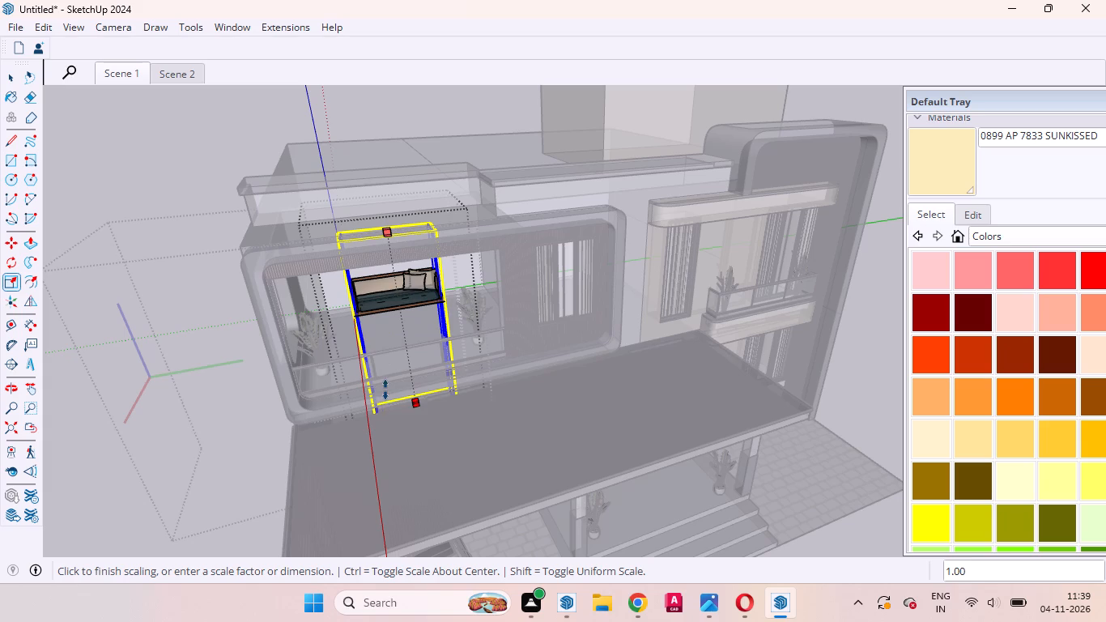
scroll(385, 394, "up", 20)
scroll(385, 394, "up", 5)
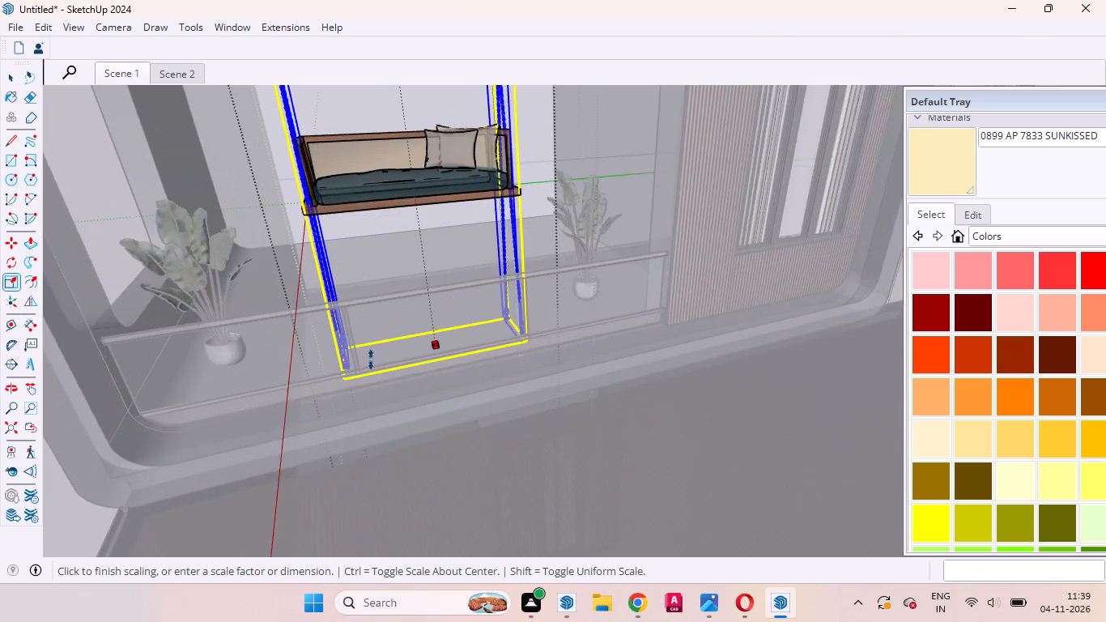
left_click(368, 368)
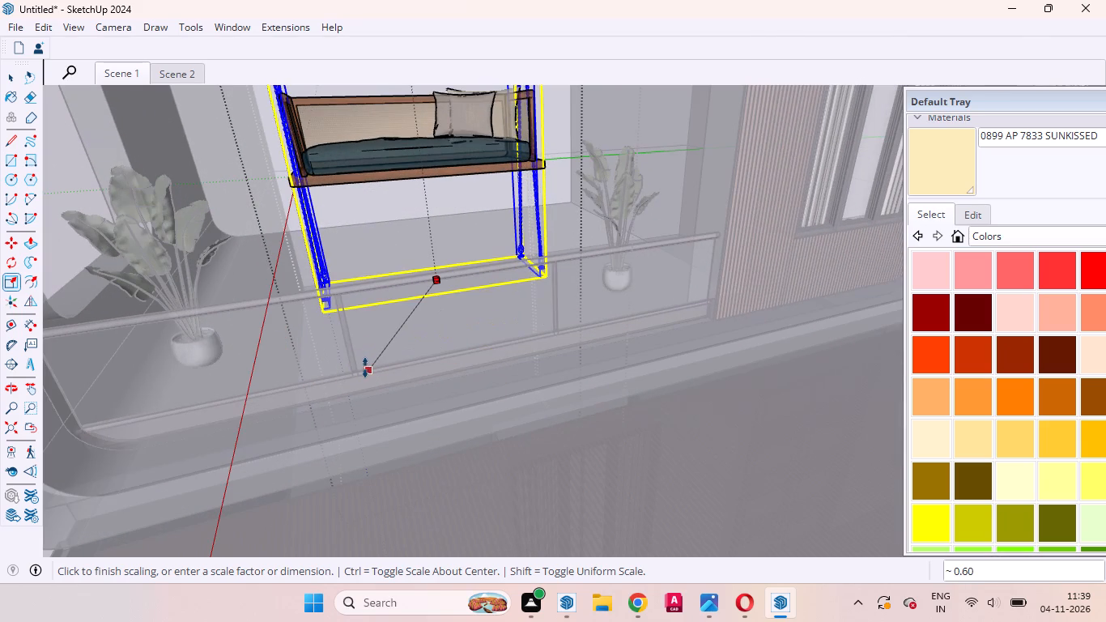
key("space")
Select the swing's seat and lower it about 2' 9 5/8" along the blue axis to the chains' lower ends.
scroll(449, 276, "down", 5)
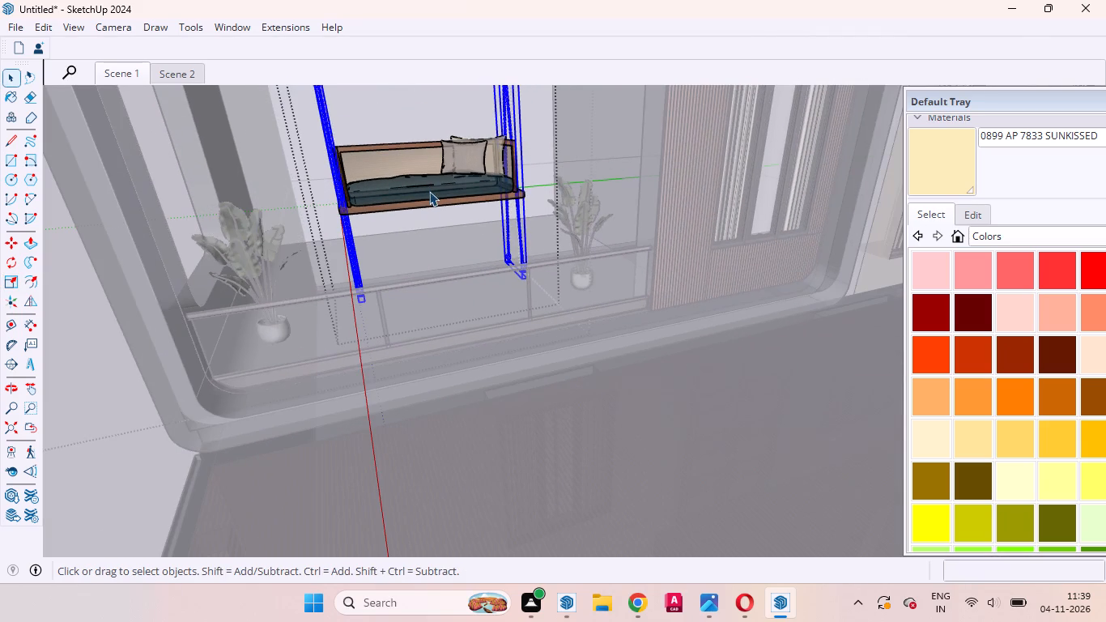
left_click(429, 192)
middle_click_drag(395, 221, 696, 205)
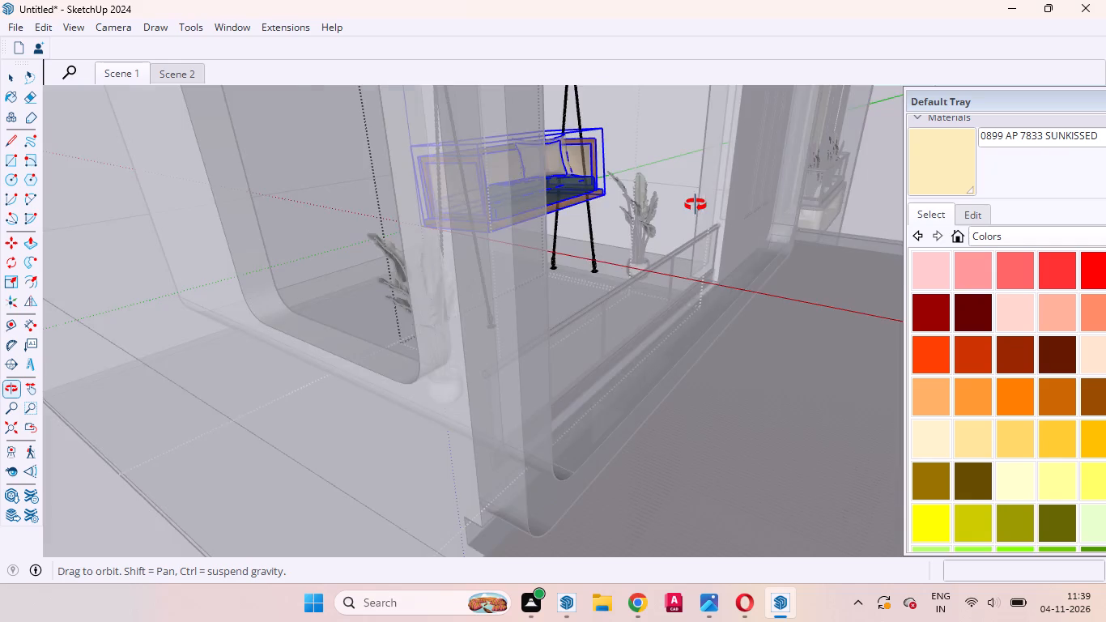
middle_click_drag(696, 205, 697, 228)
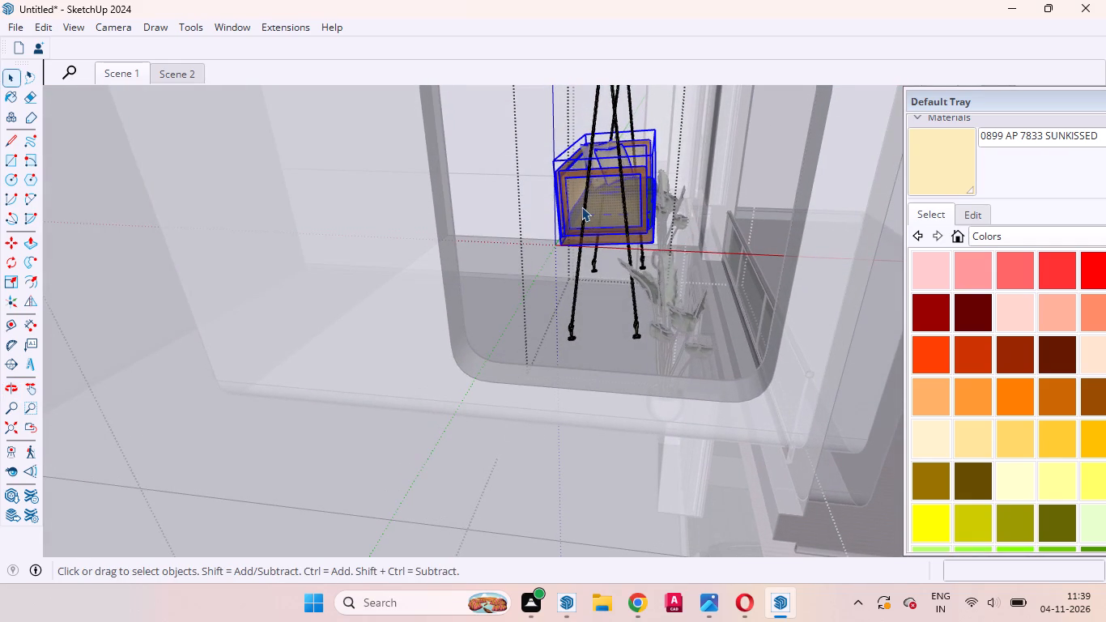
key("m")
scroll(582, 207, "up", 17)
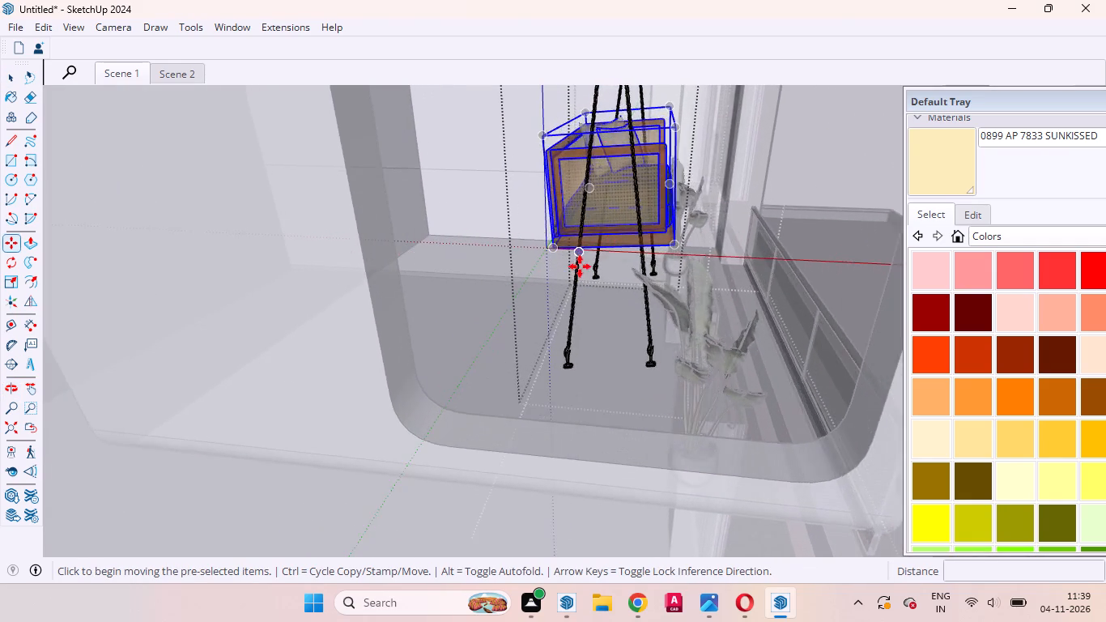
scroll(580, 266, "up", 5)
scroll(577, 280, "down", 3)
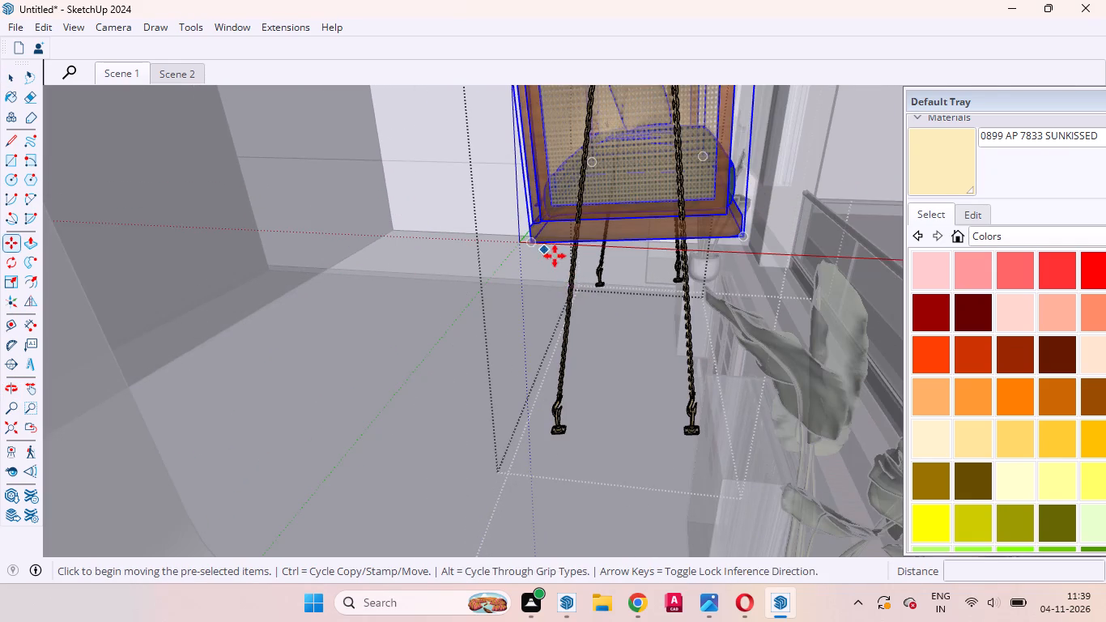
scroll(559, 282, "down", 3)
left_click(537, 167)
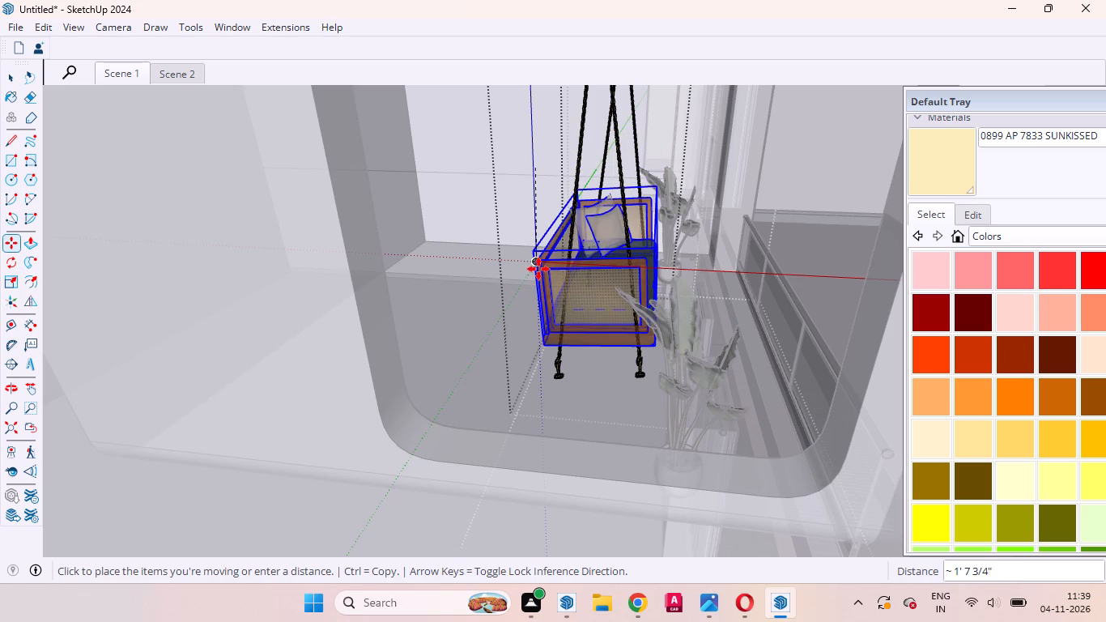
key("Up")
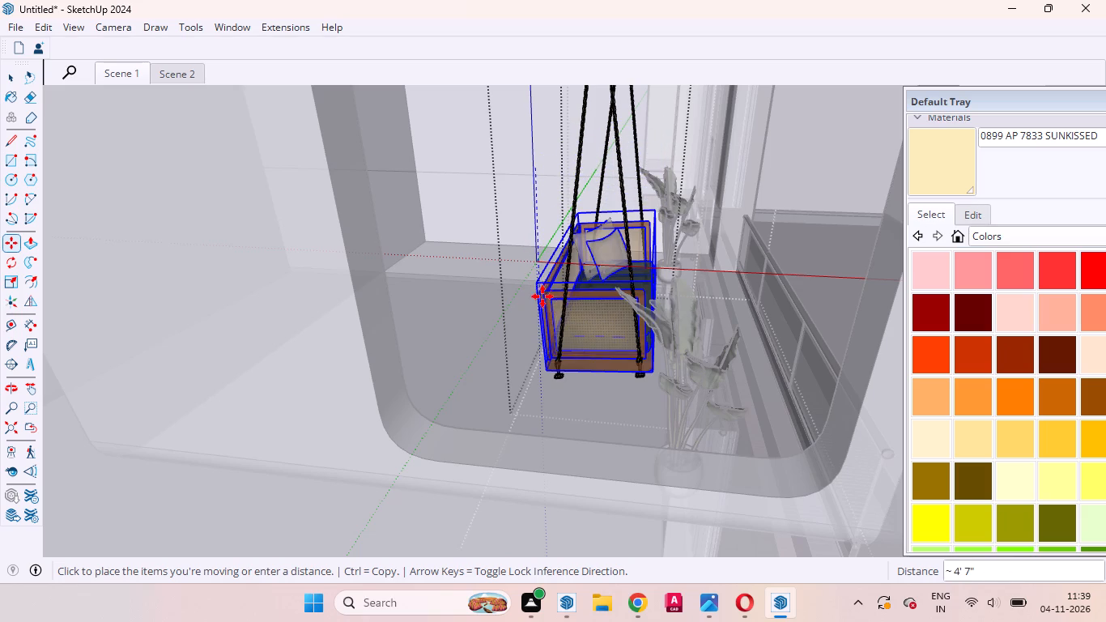
left_click(549, 201)
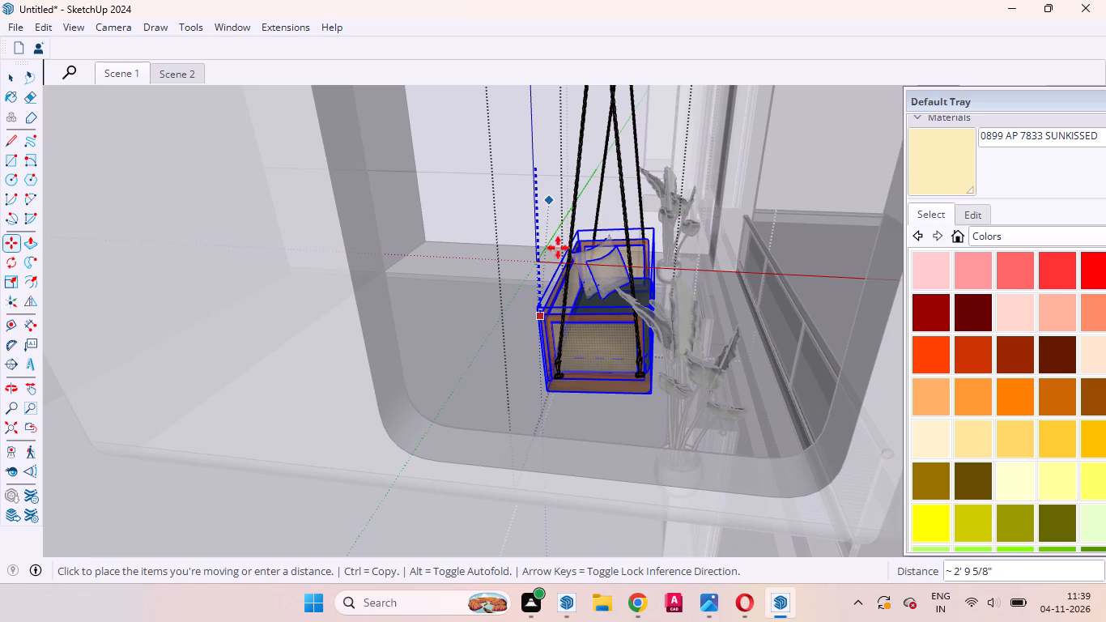
key("space")
Raise the seat about 2" along the blue axis to bring its base rail up to the chain's bottom bracket.
scroll(576, 392, "up", 16)
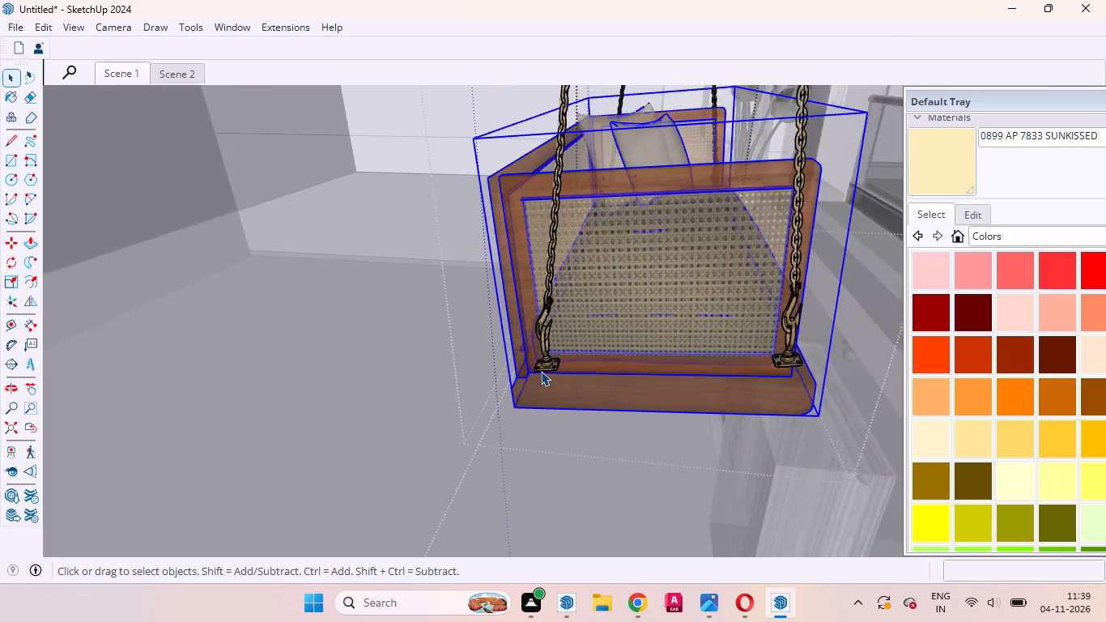
scroll(541, 371, "up", 8)
middle_click_drag(595, 374, 465, 337)
scroll(595, 374, "up", 1)
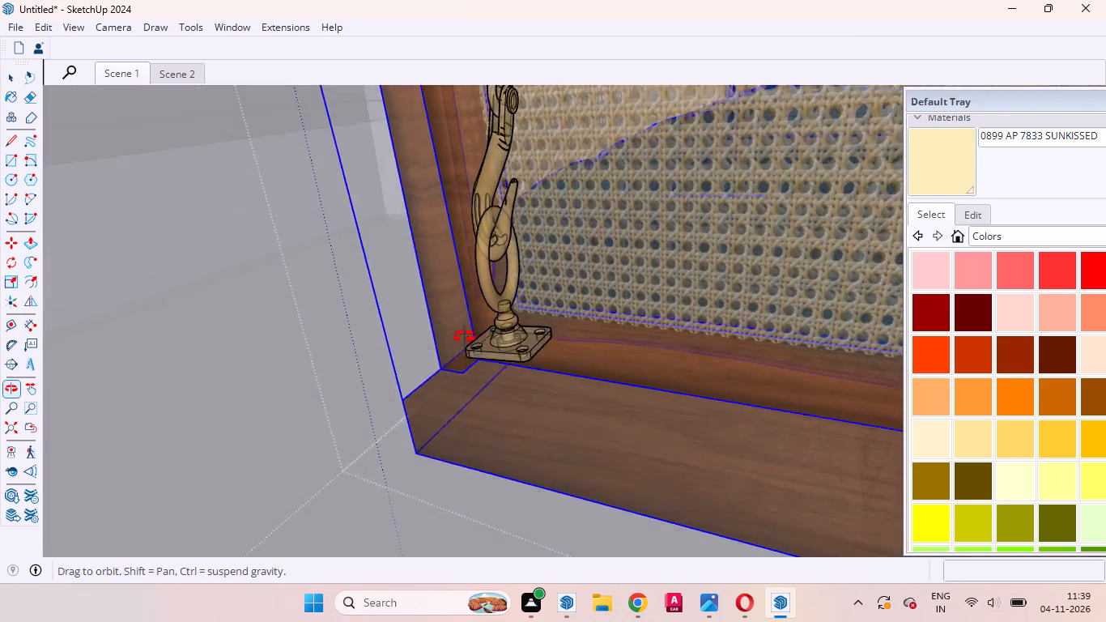
middle_click_drag(465, 337, 555, 278)
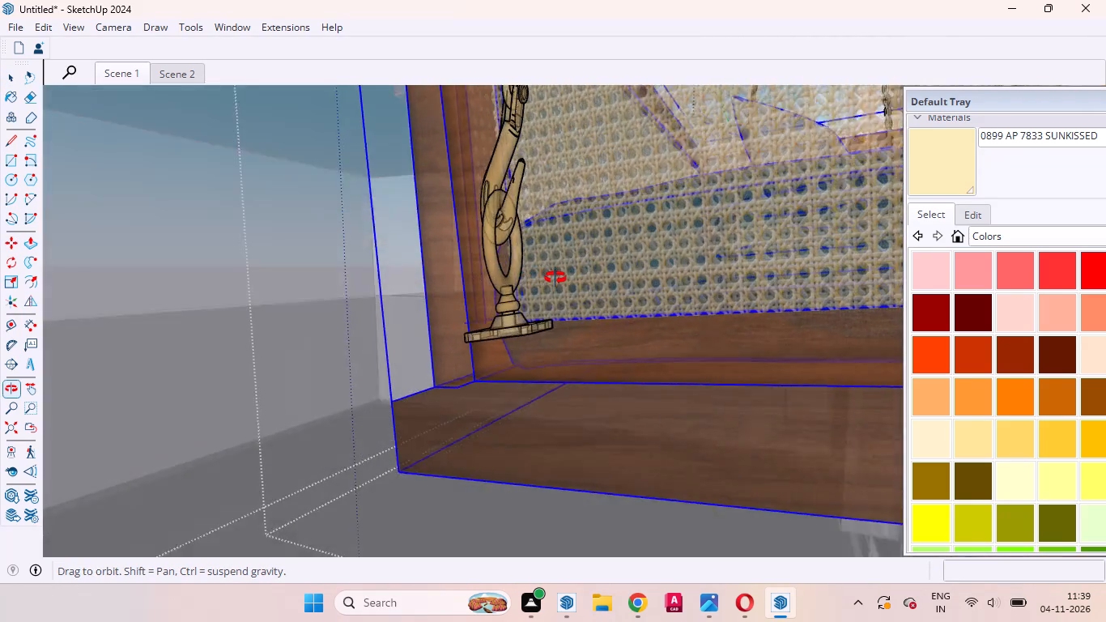
middle_click_drag(555, 278, 559, 278)
key("m")
left_click(629, 309)
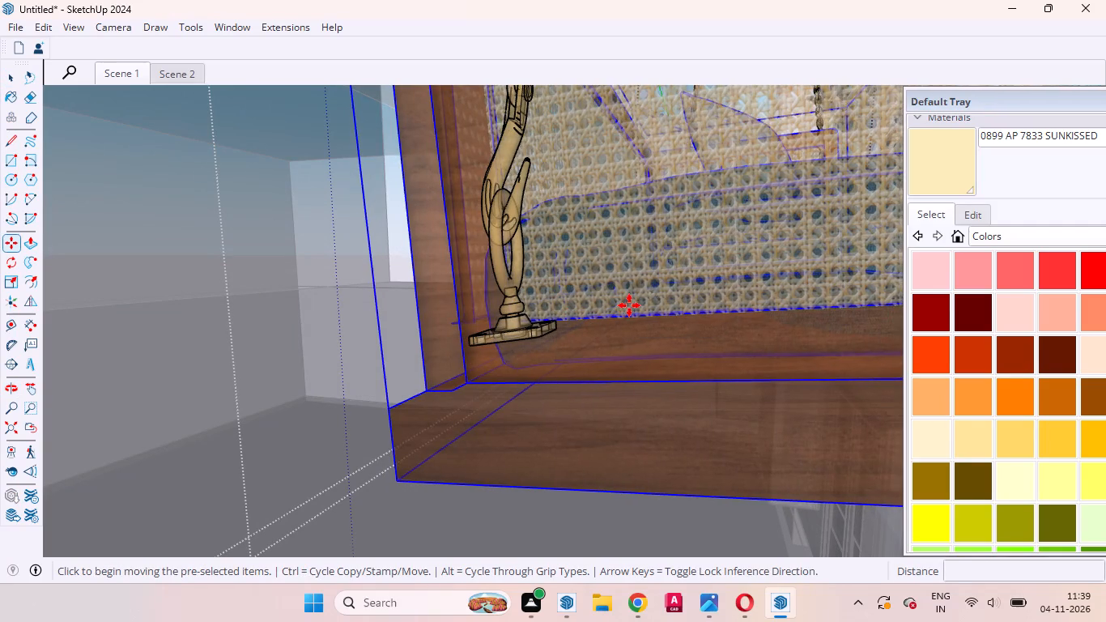
key("Up")
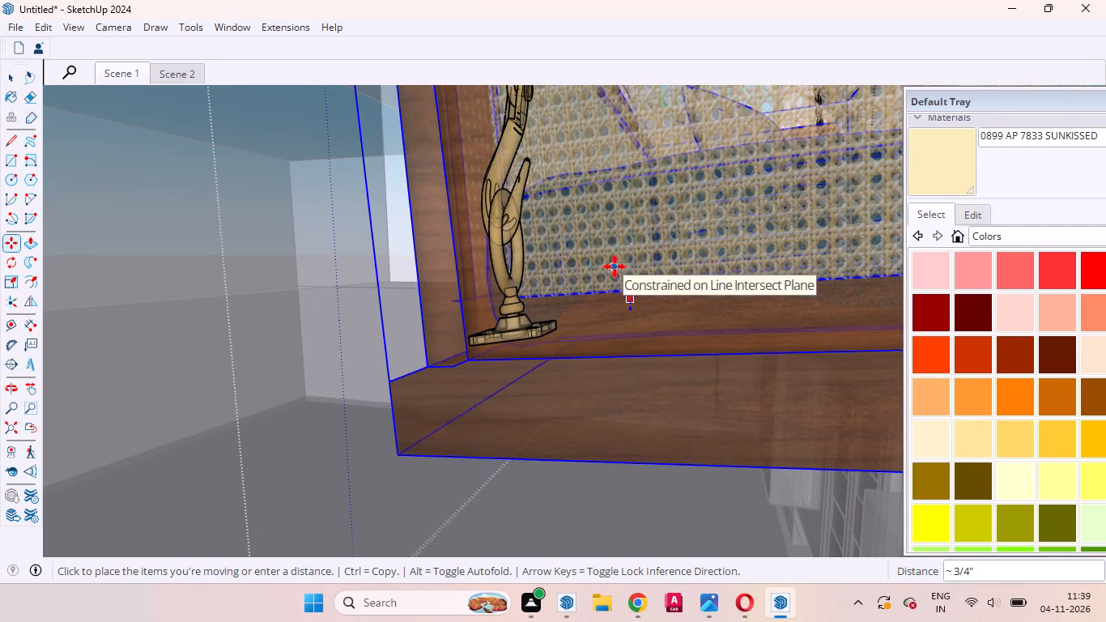
middle_click_drag(615, 281, 619, 293)
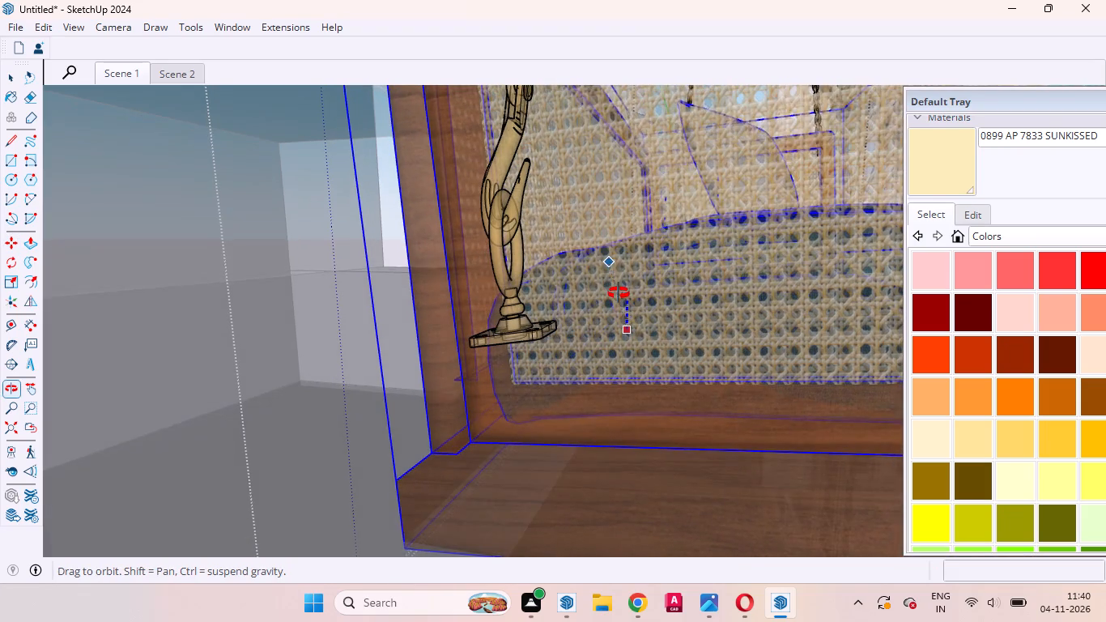
middle_click_drag(619, 293, 618, 290)
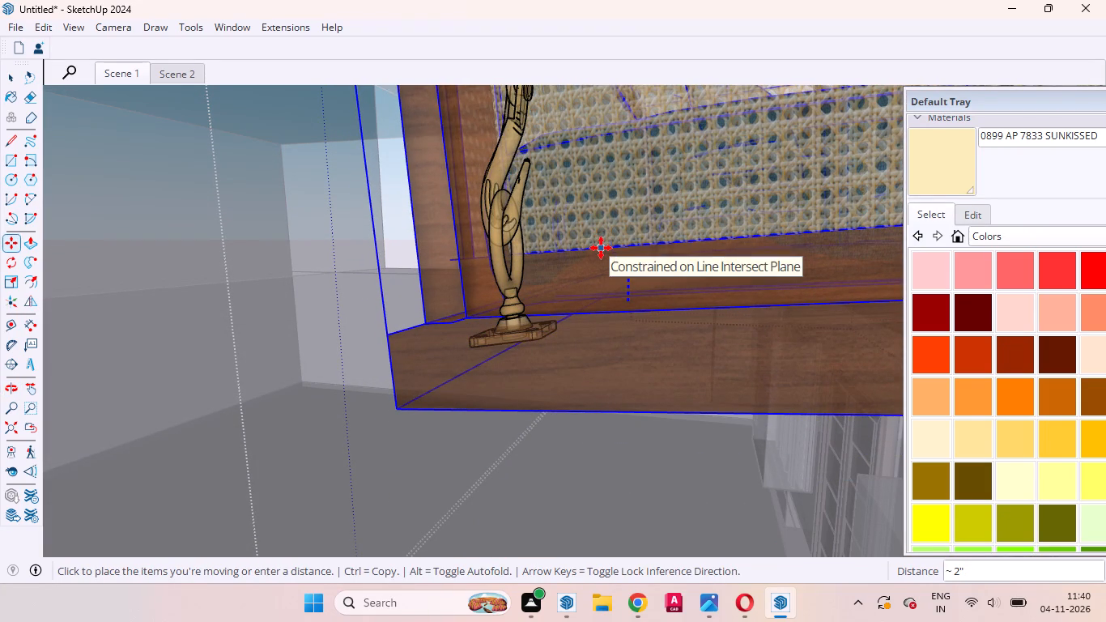
left_click(601, 248)
key("space")
Turn off X-ray face style with the chain bracket and the seat's base rail in close view.
middle_click_drag(560, 326, 569, 403)
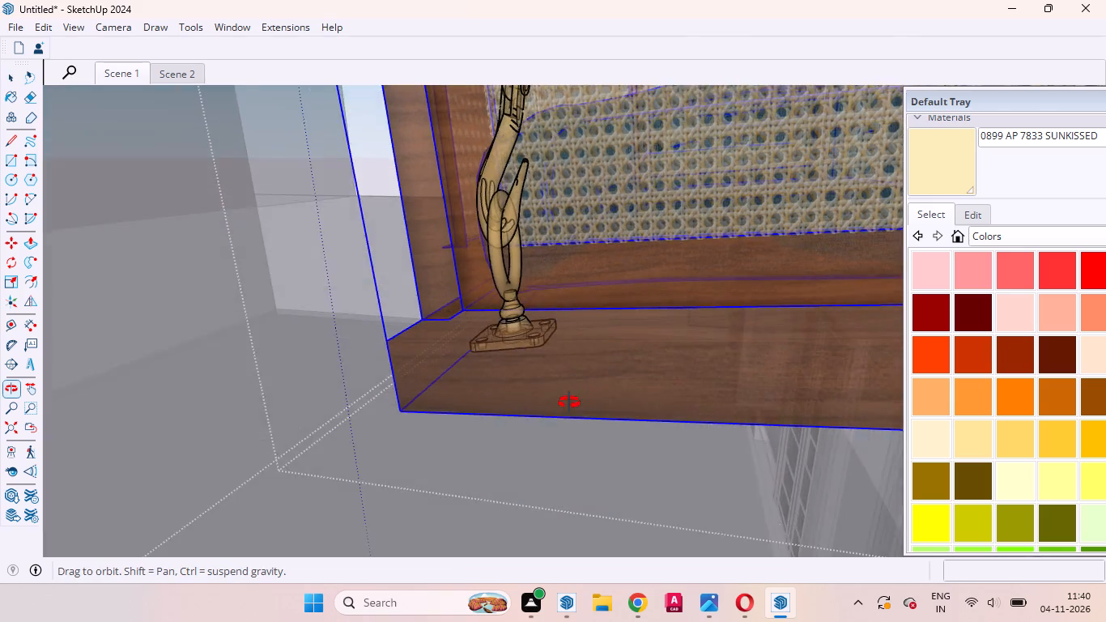
middle_click_drag(569, 403, 504, 413)
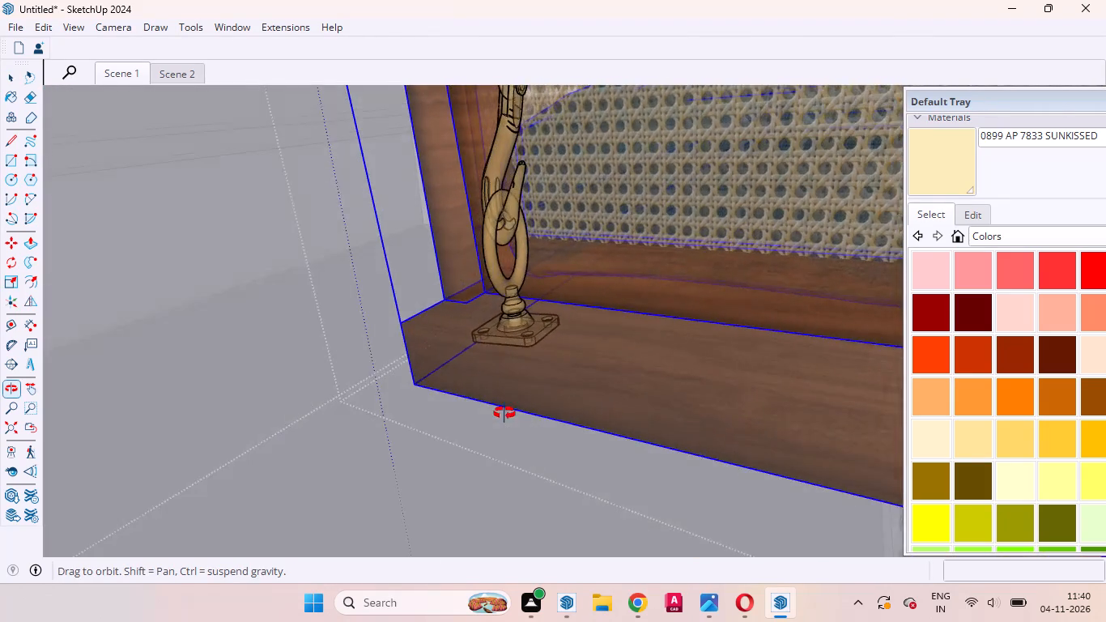
middle_click_drag(504, 413, 513, 508)
scroll(508, 488, "up", 1)
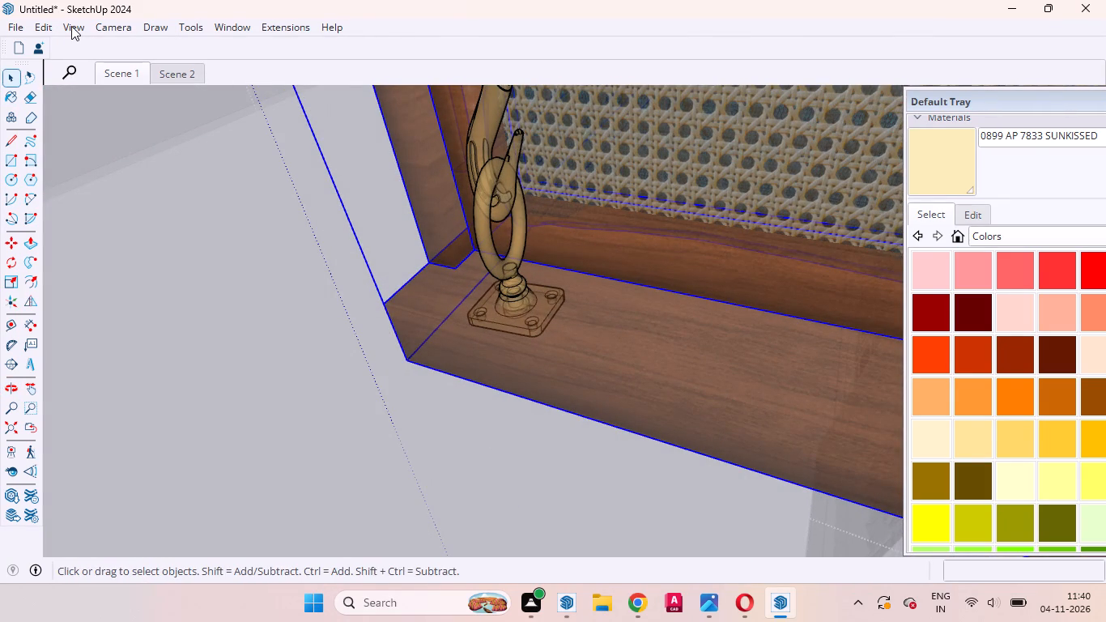
left_click(71, 26)
left_click(222, 302)
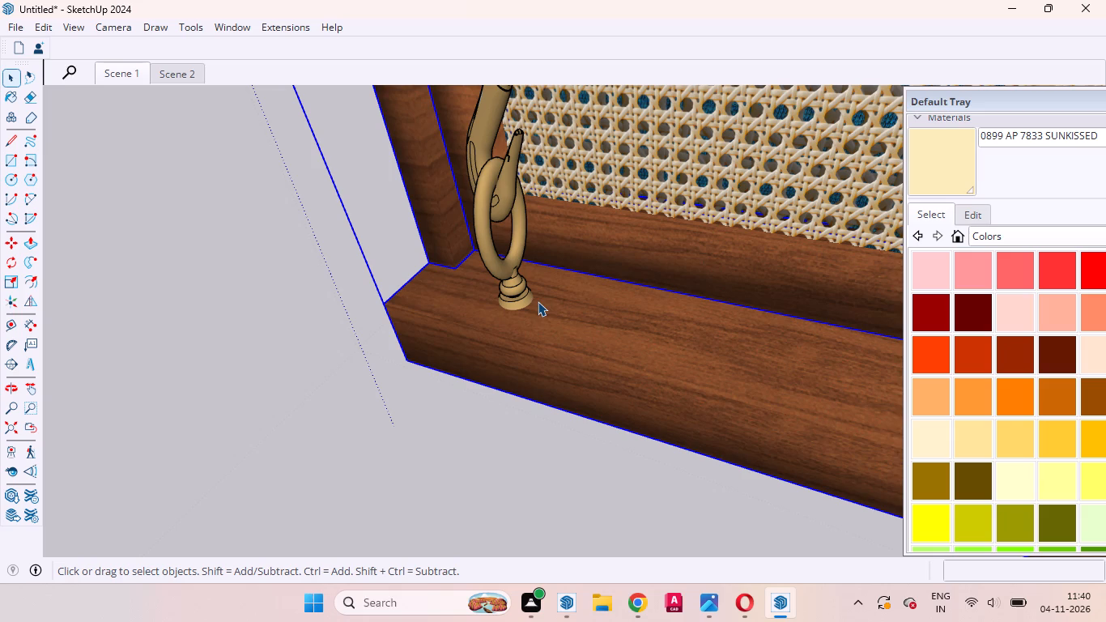
Nudge the seat about 5/8" so the chain's bracket plate is no longer buried in the base rail.
key("m")
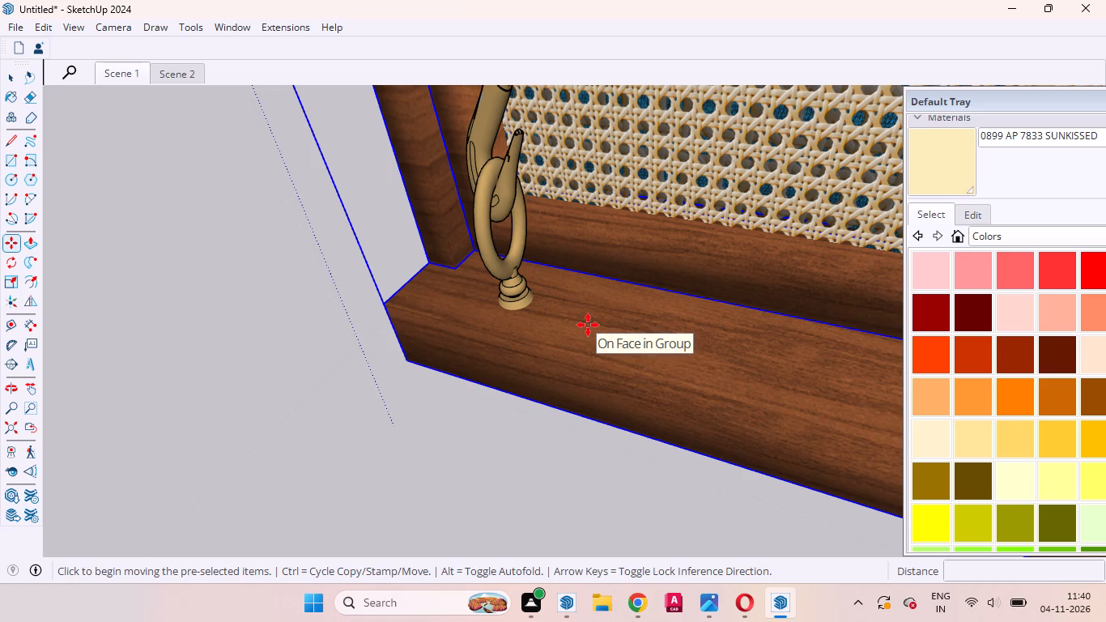
left_click(588, 325)
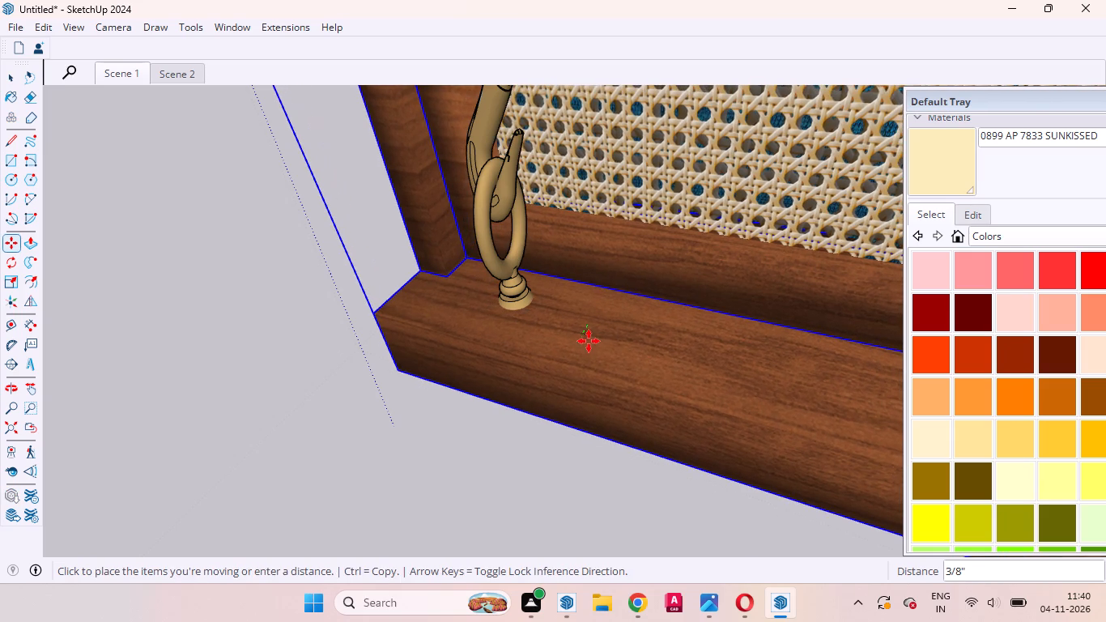
left_click(591, 345)
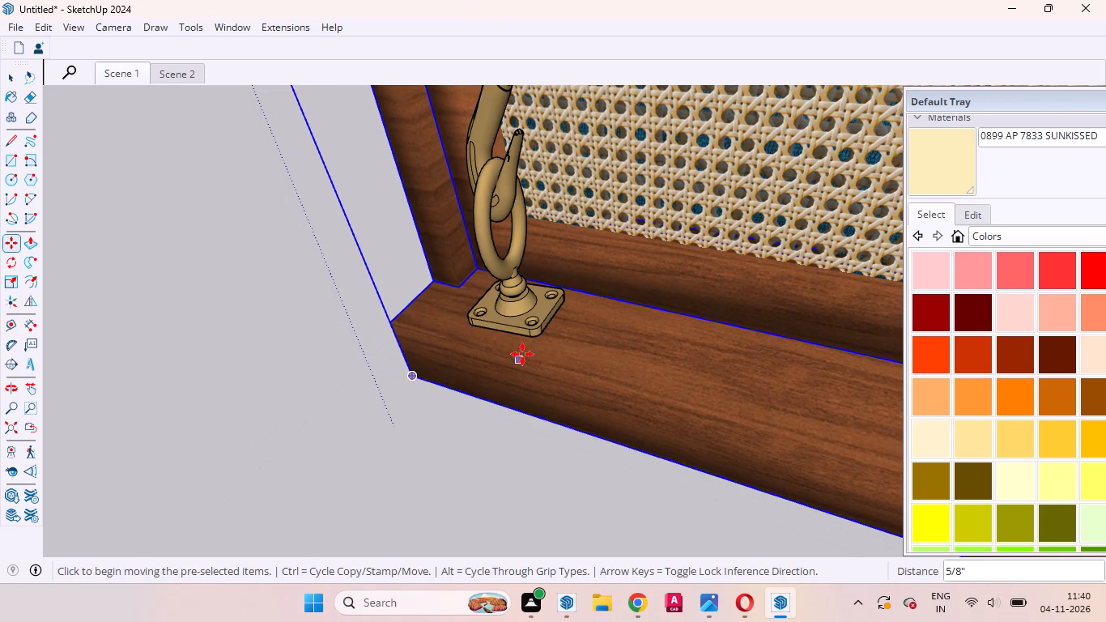
key("space")
Examine from low angles how the chain brackets sit against the seat's base rail.
scroll(539, 343, "down", 1)
scroll(539, 343, "up", 11)
middle_click_drag(525, 351, 609, 257)
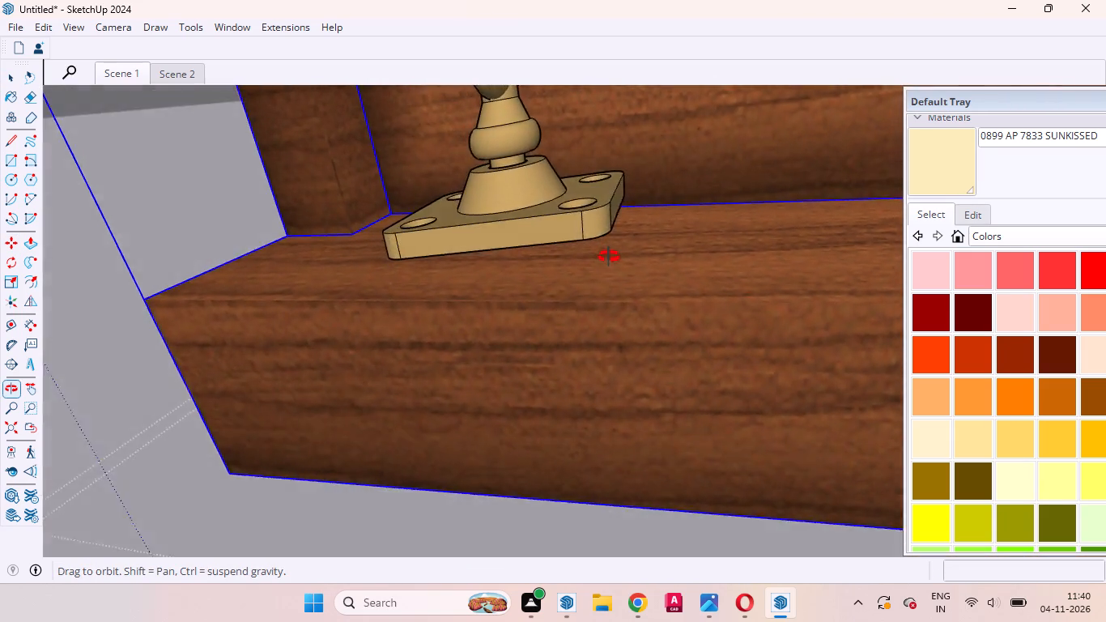
middle_click_drag(609, 257, 559, 198)
scroll(440, 264, "down", 9)
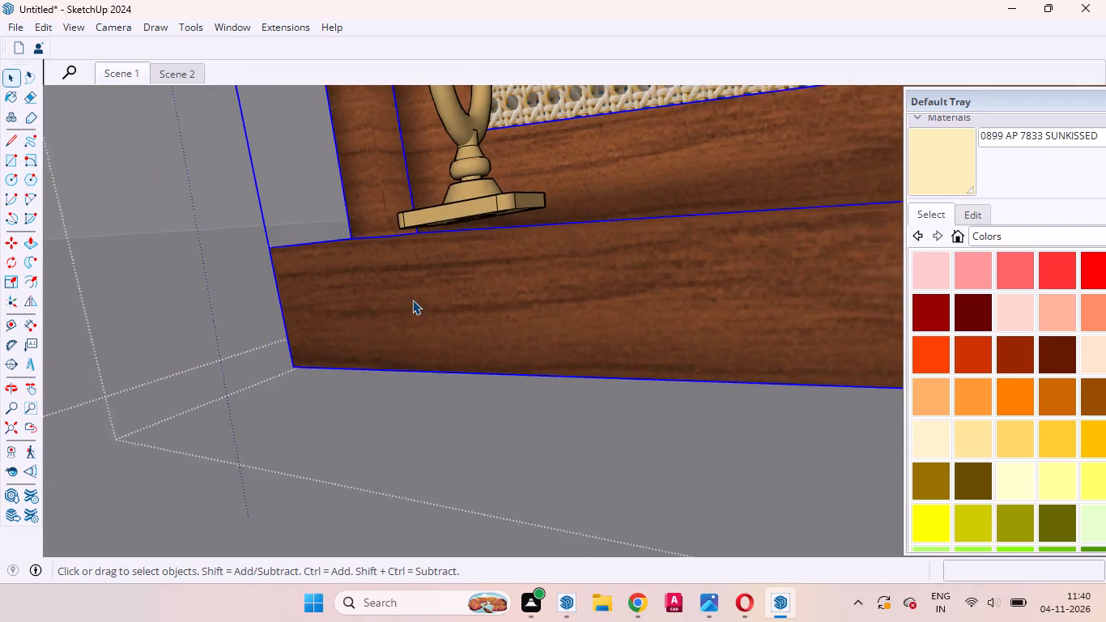
scroll(412, 300, "down", 16)
scroll(525, 277, "up", 7)
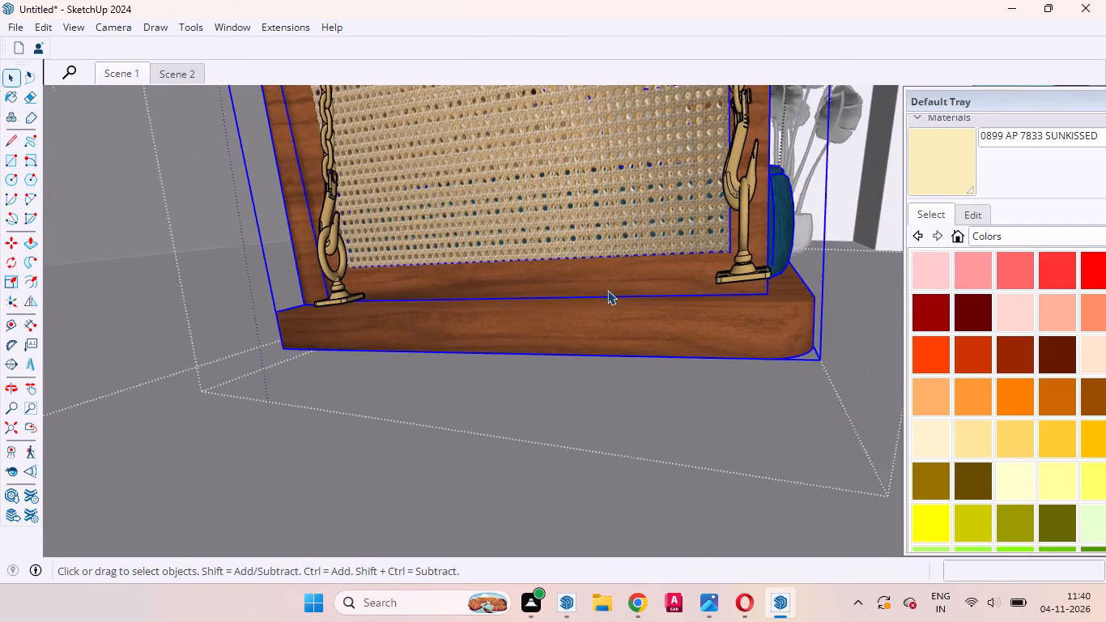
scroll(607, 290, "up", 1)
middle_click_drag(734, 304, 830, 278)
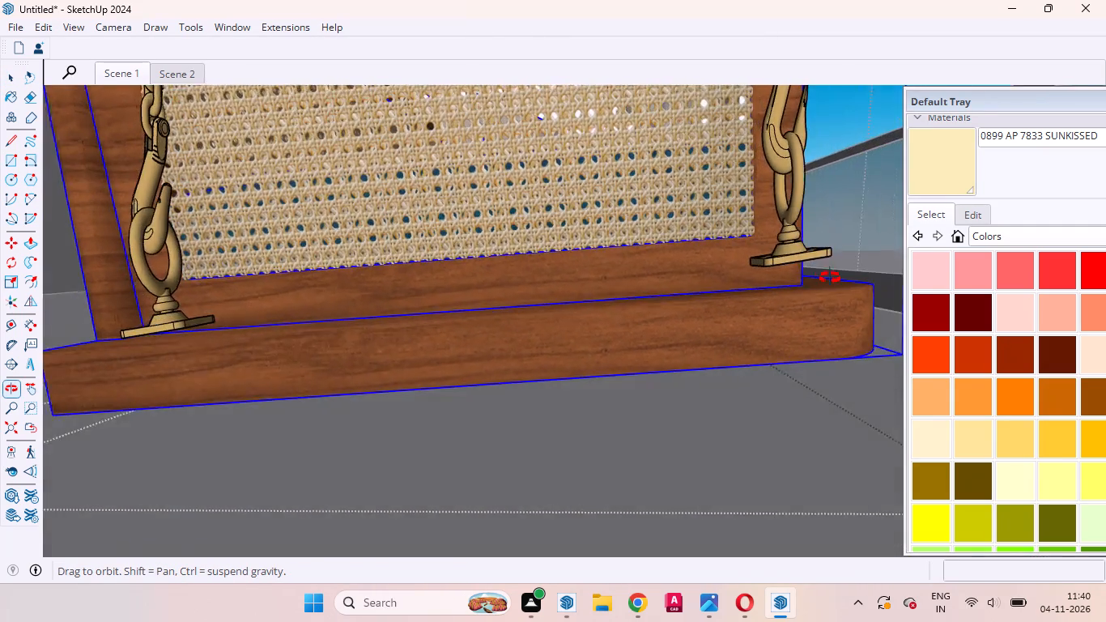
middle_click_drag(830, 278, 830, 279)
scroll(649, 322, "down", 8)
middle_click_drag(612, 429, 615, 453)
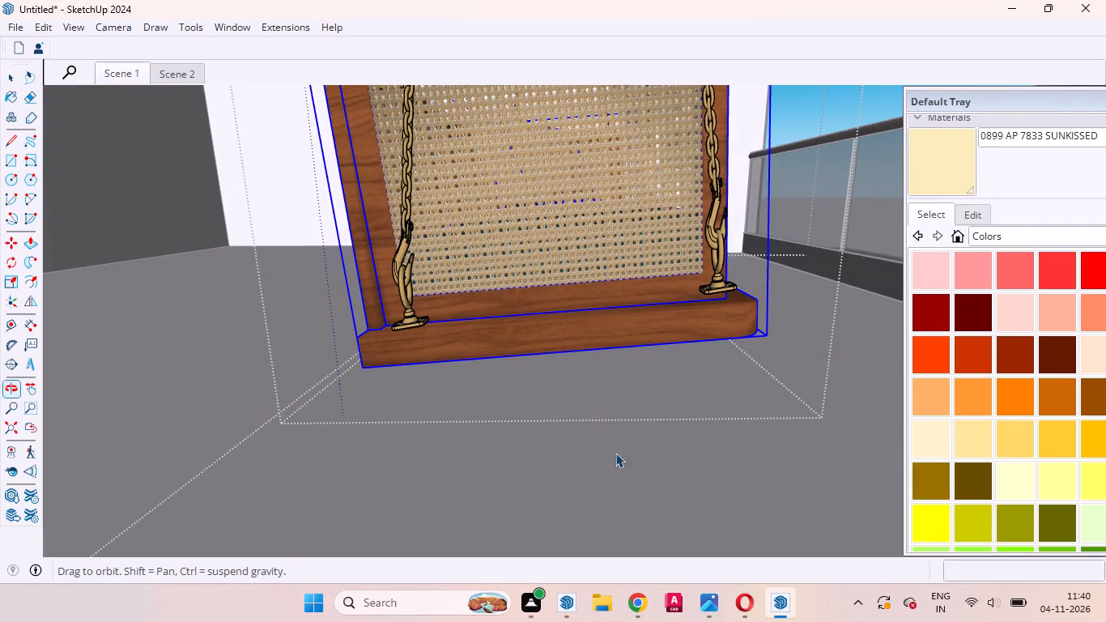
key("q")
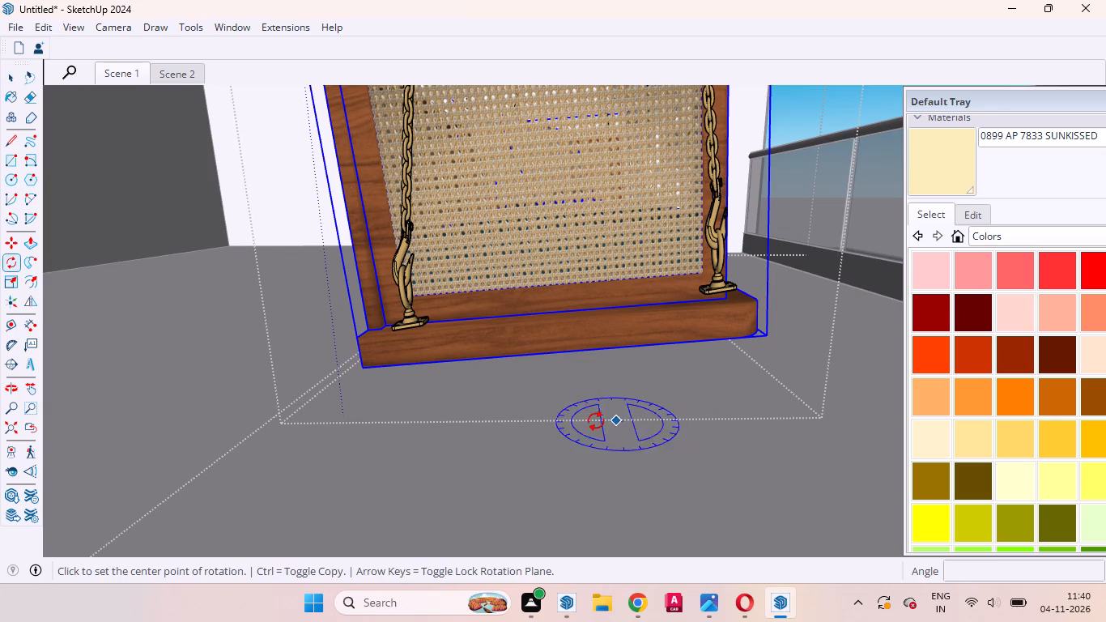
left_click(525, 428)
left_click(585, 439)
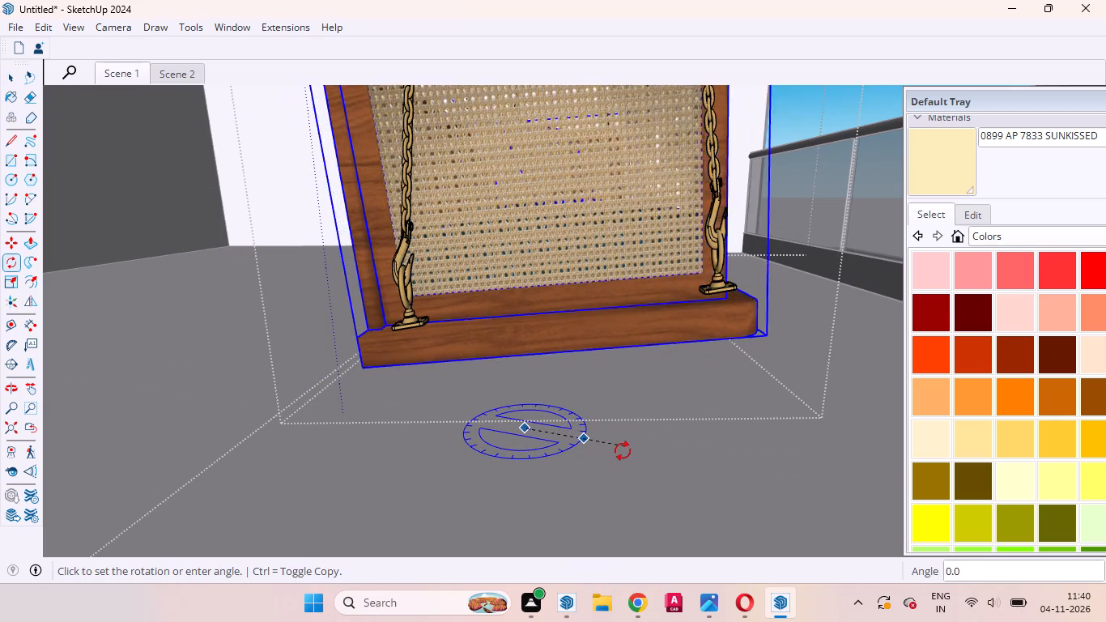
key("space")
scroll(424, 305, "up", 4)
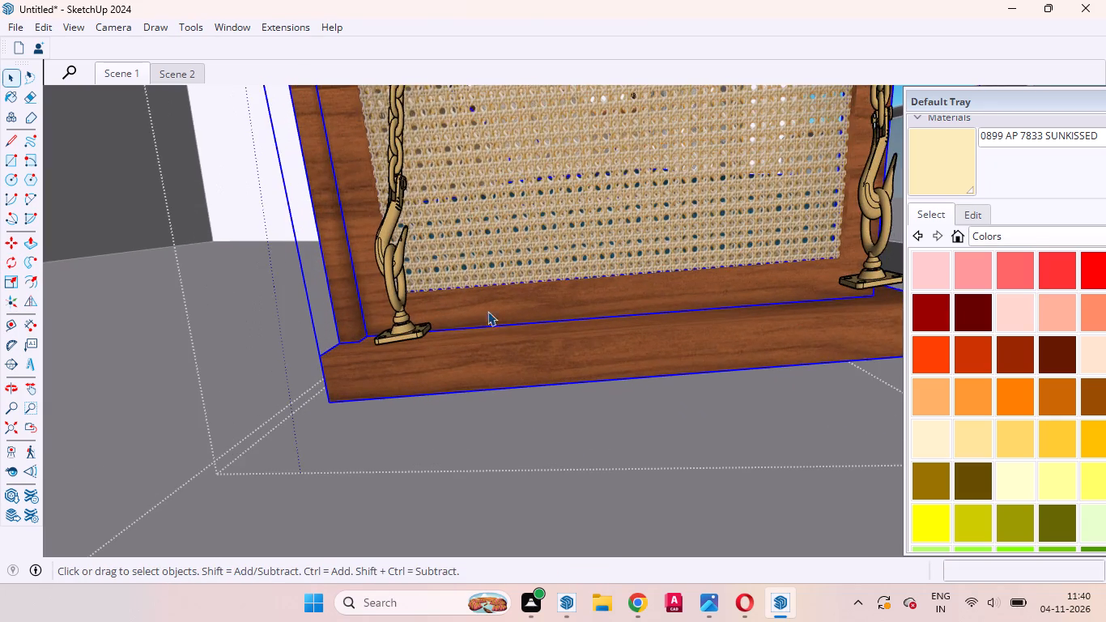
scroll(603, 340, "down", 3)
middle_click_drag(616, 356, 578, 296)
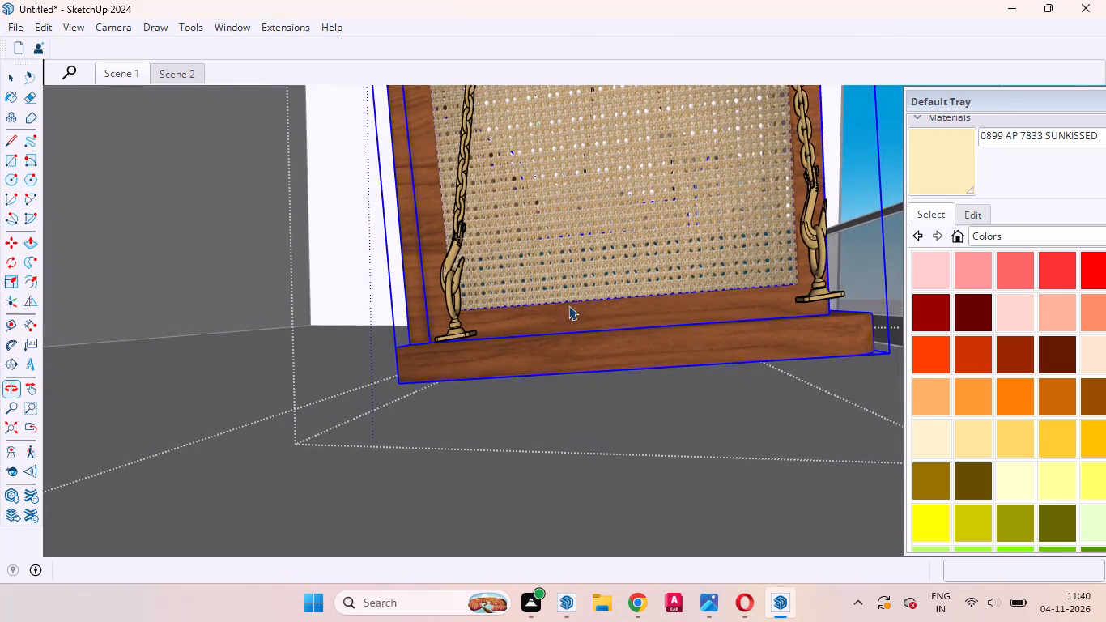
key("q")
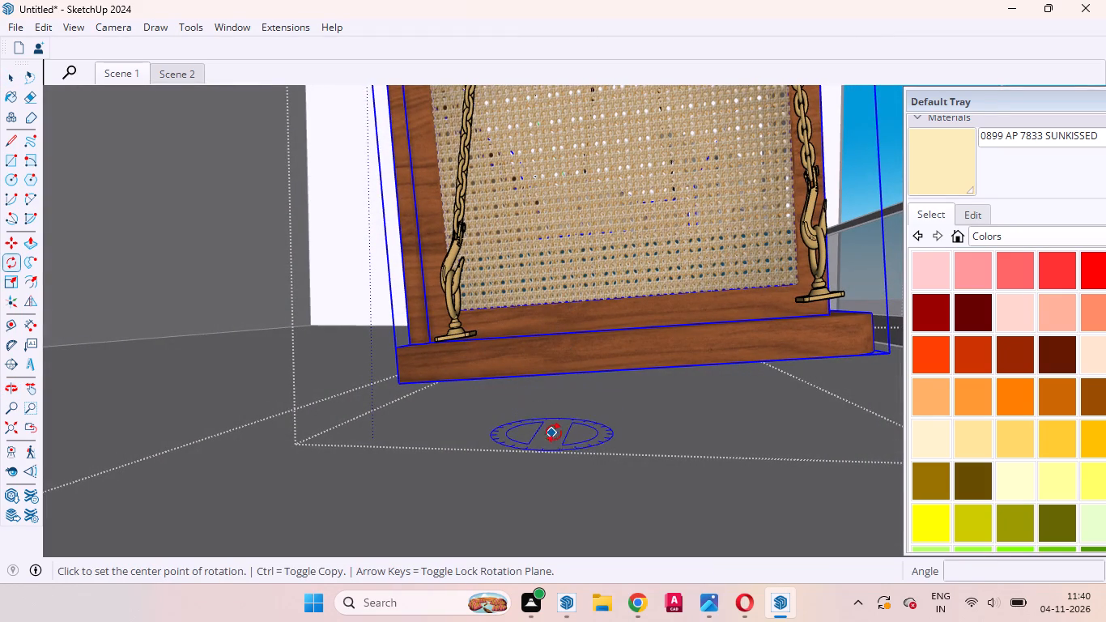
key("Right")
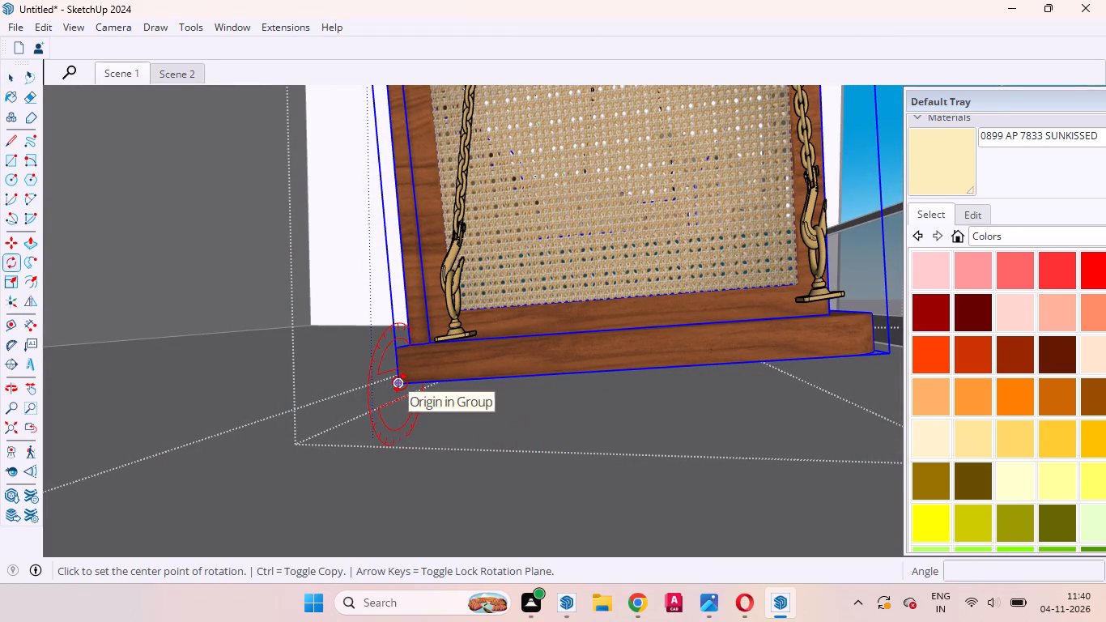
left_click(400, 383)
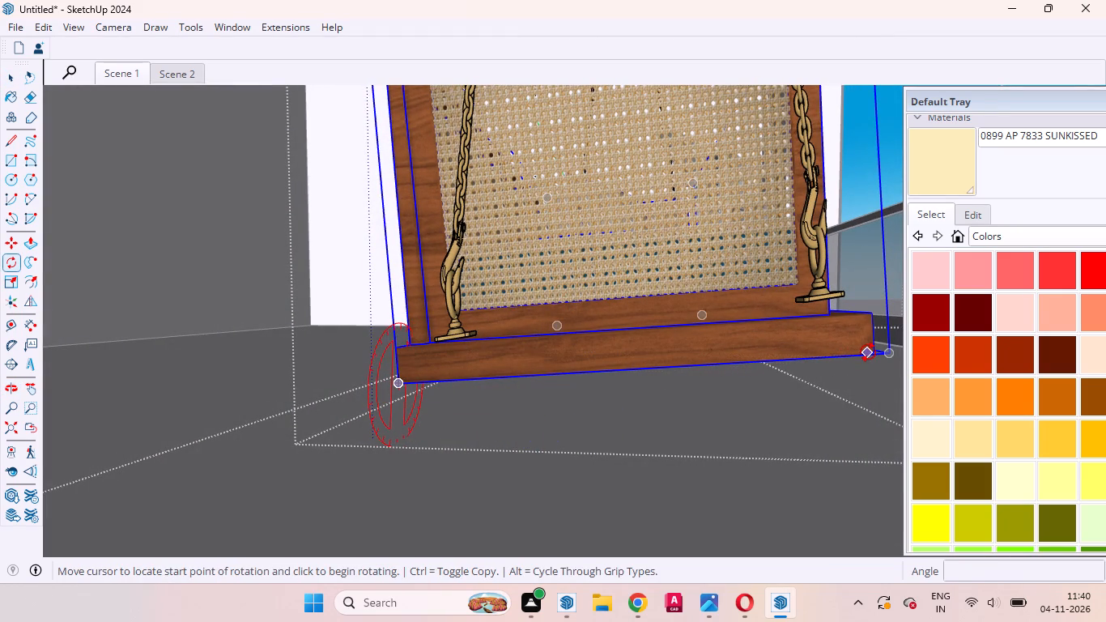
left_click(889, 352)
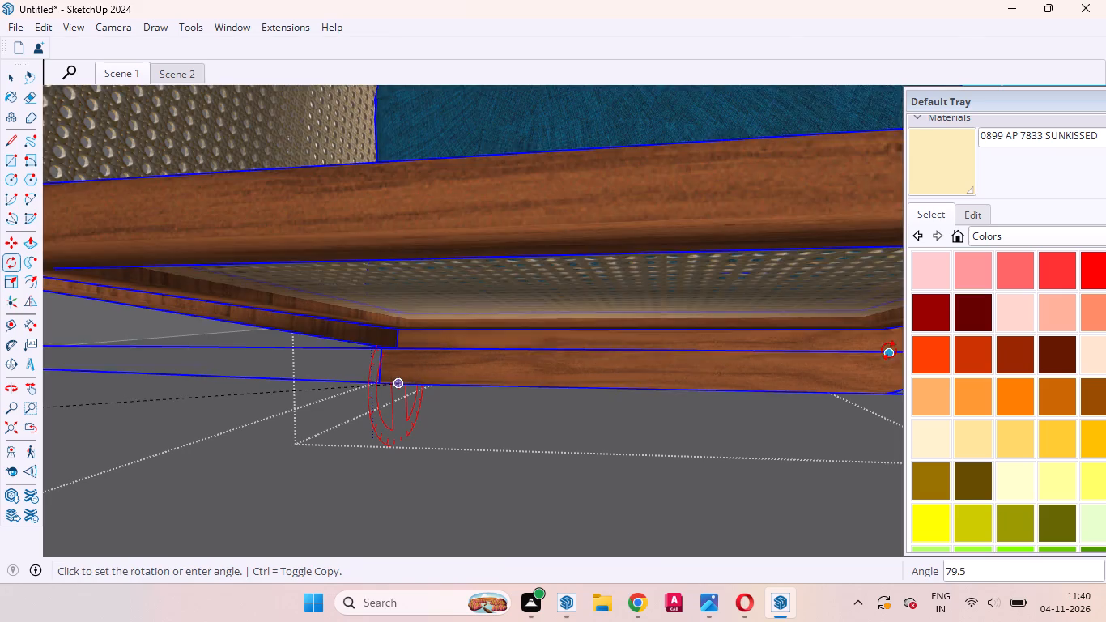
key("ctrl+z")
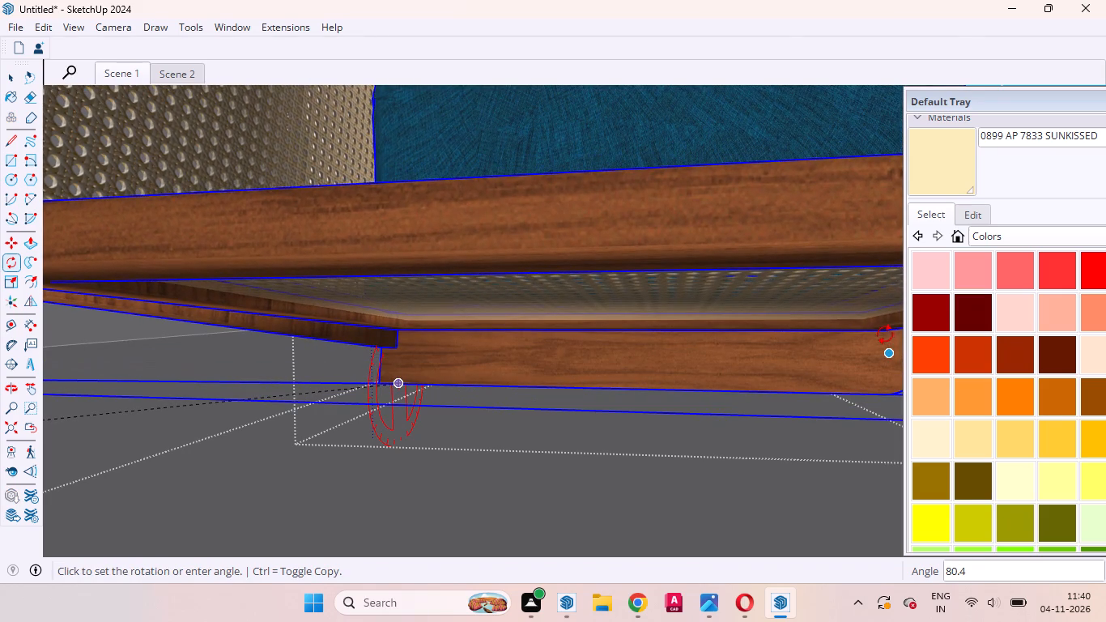
Rotate the swing seat about 4° around the green axis, pivoting at the base rail's lower corner.
key("Left")
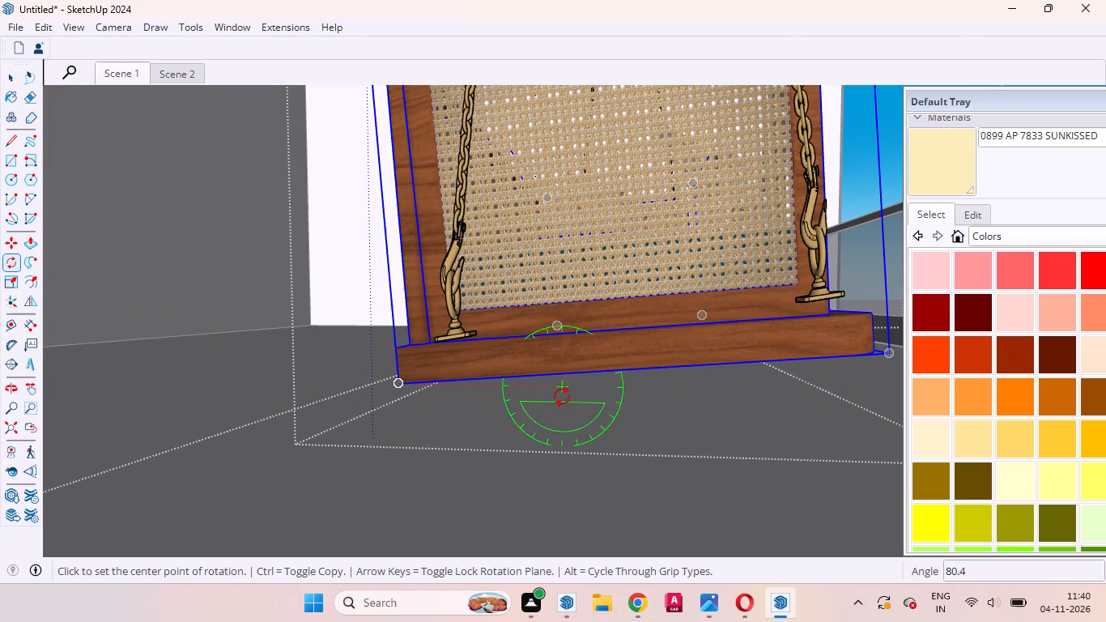
left_click(399, 383)
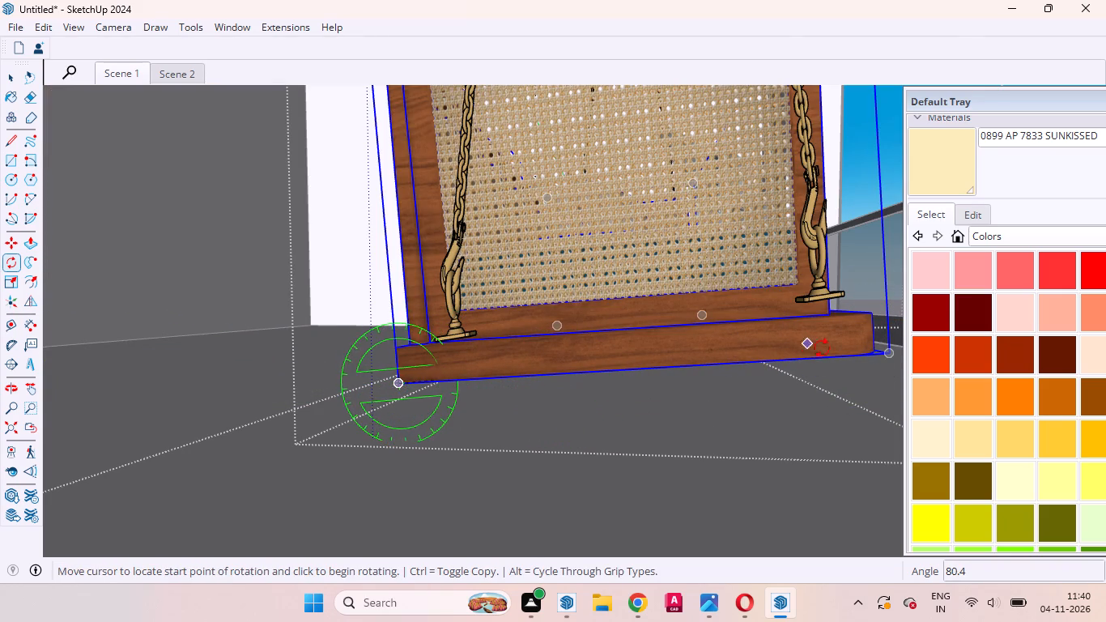
left_click(895, 357)
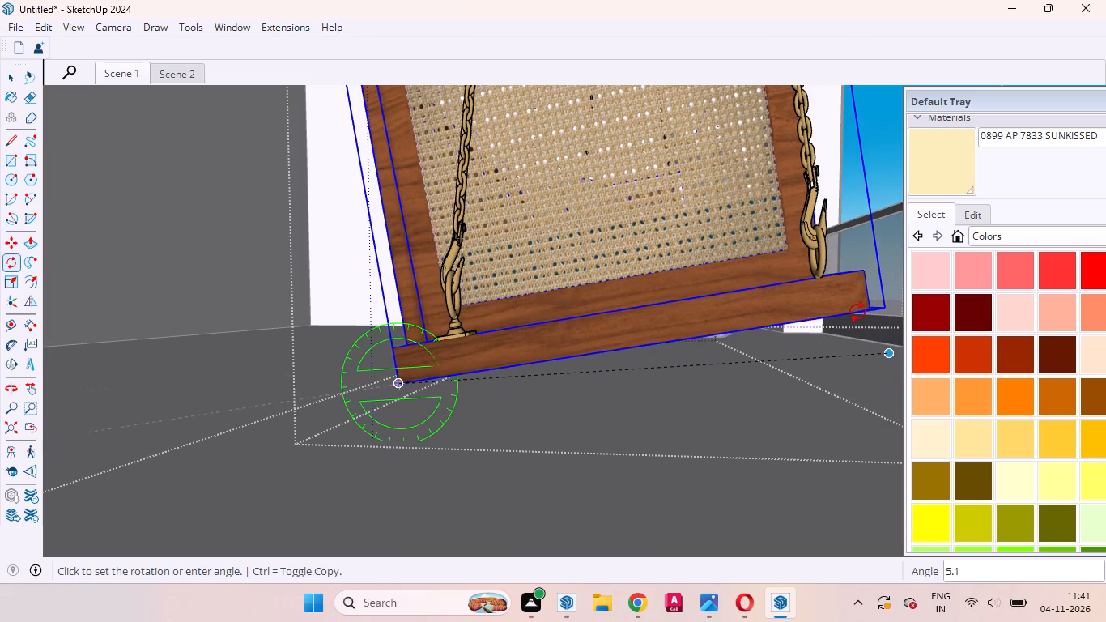
scroll(860, 315, "up", 8)
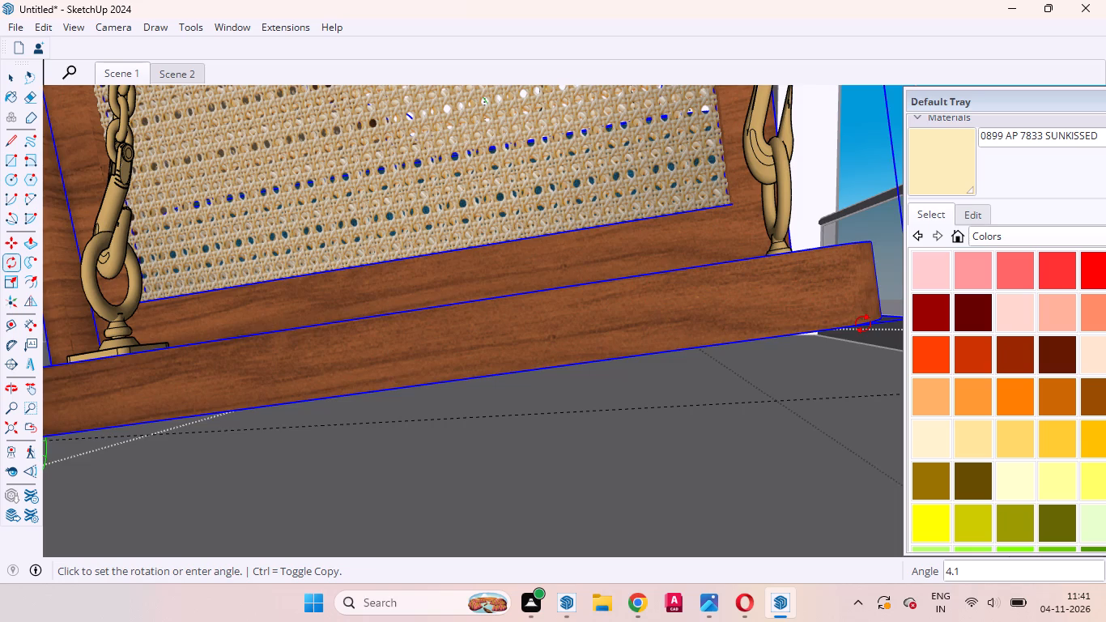
left_click(863, 324)
scroll(791, 253, "up", 5)
middle_click_drag(793, 254, 864, 435)
scroll(858, 426, "up", 1)
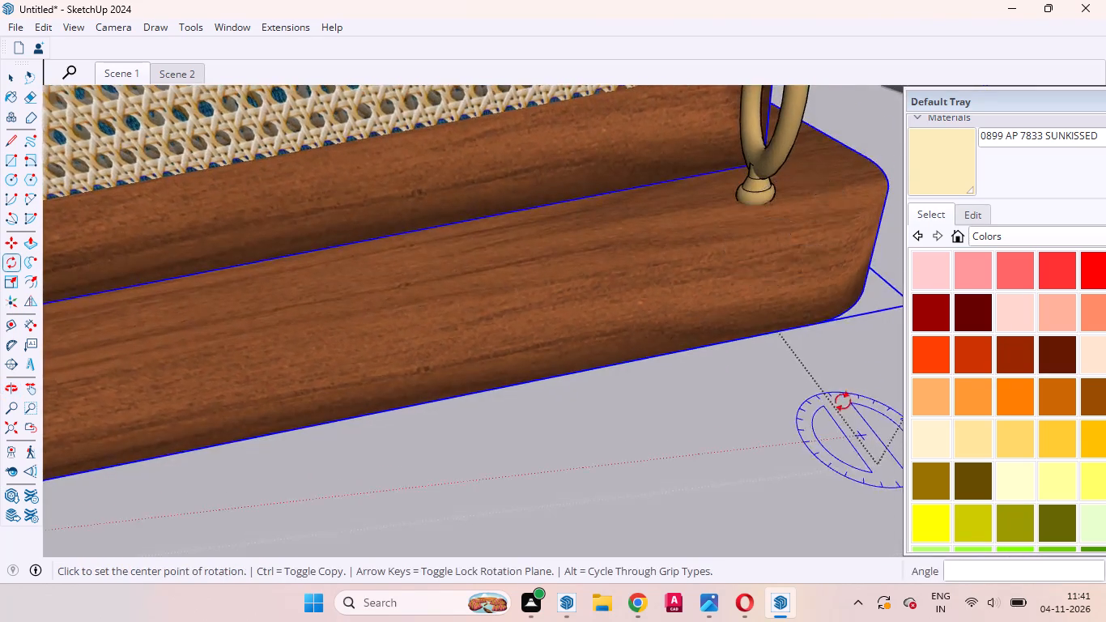
scroll(843, 402, "down", 15)
scroll(649, 417, "up", 5)
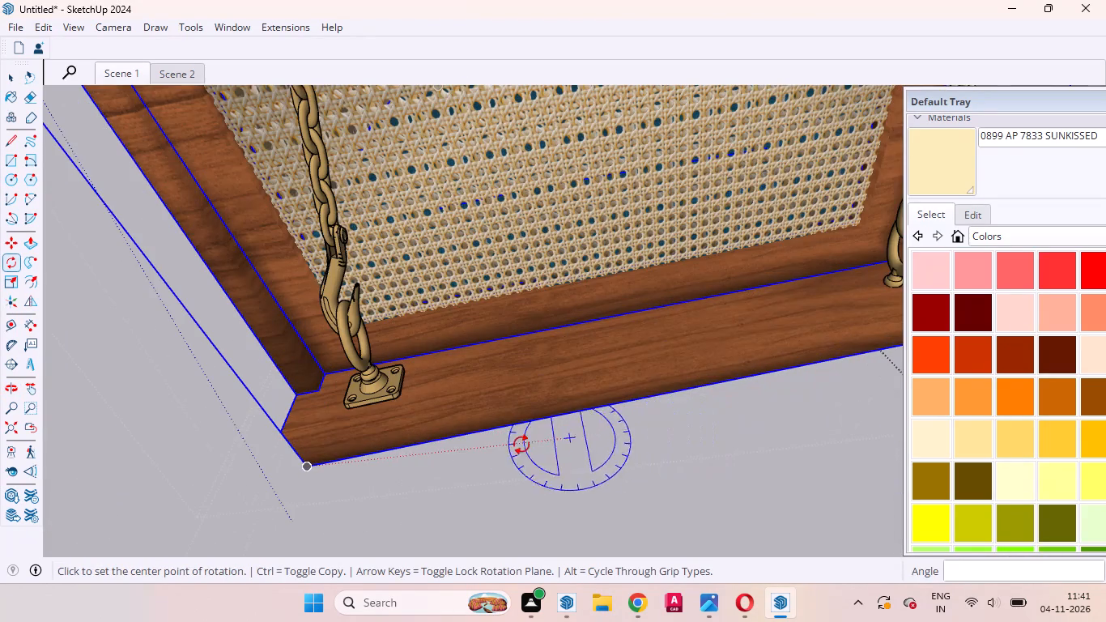
key("space")
Examine how the chain brackets meet the seat's base rail, close up and across the whole swing.
scroll(451, 449, "down", 4)
scroll(424, 423, "up", 19)
middle_click_drag(406, 391, 368, 305)
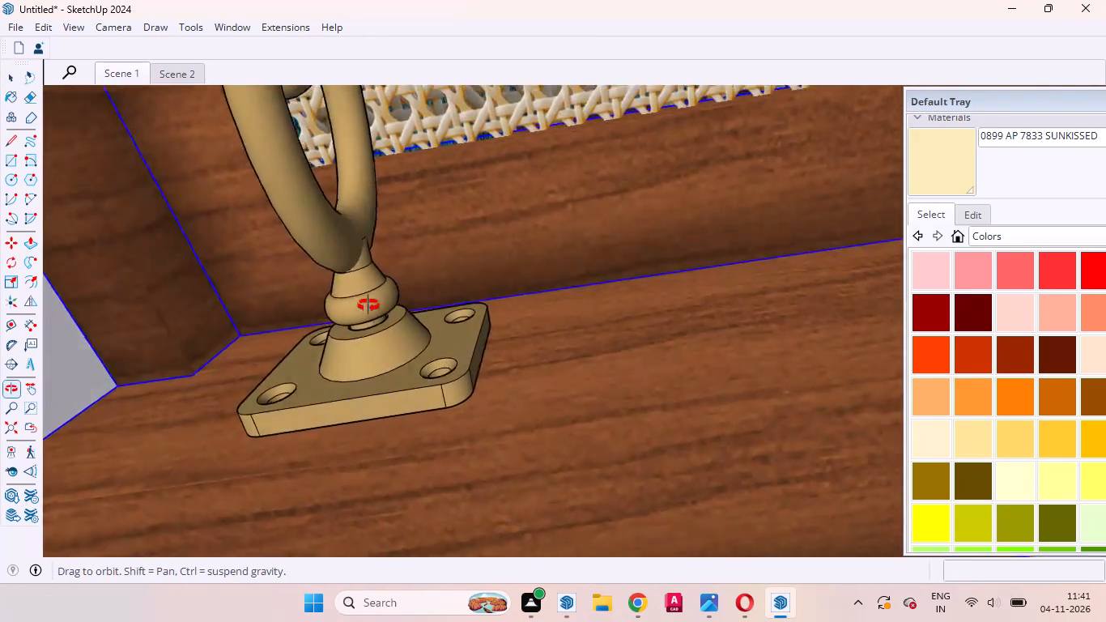
middle_click_drag(368, 305, 263, 297)
scroll(242, 330, "down", 18)
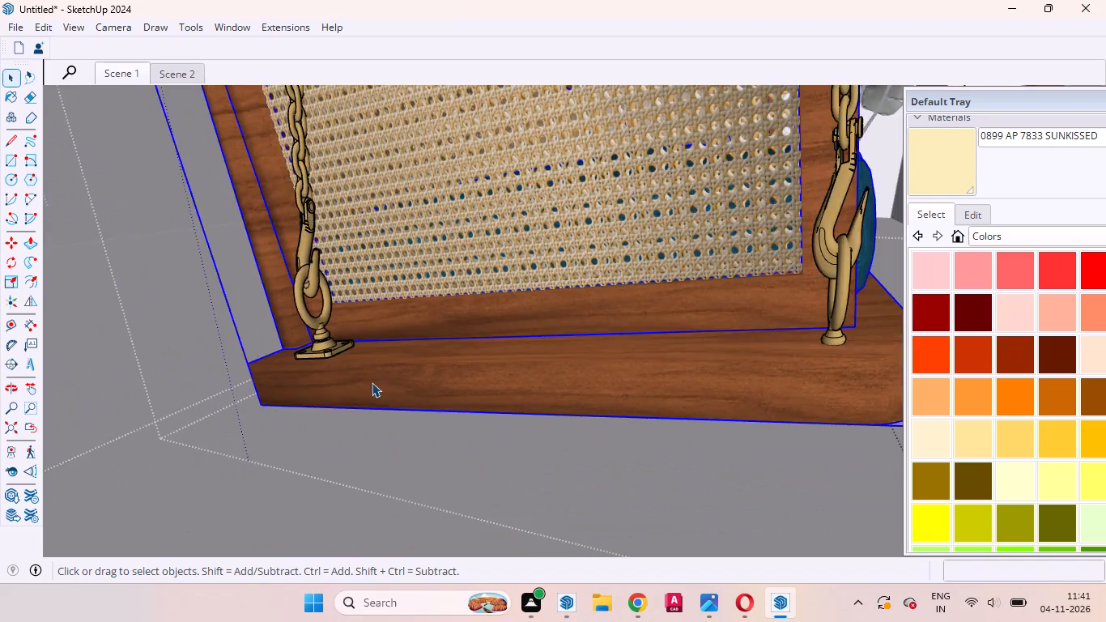
scroll(459, 356, "down", 5)
middle_click_drag(573, 376, 269, 434)
scroll(255, 424, "up", 1)
scroll(300, 343, "down", 1)
scroll(300, 343, "up", 1)
scroll(300, 343, "down", 11)
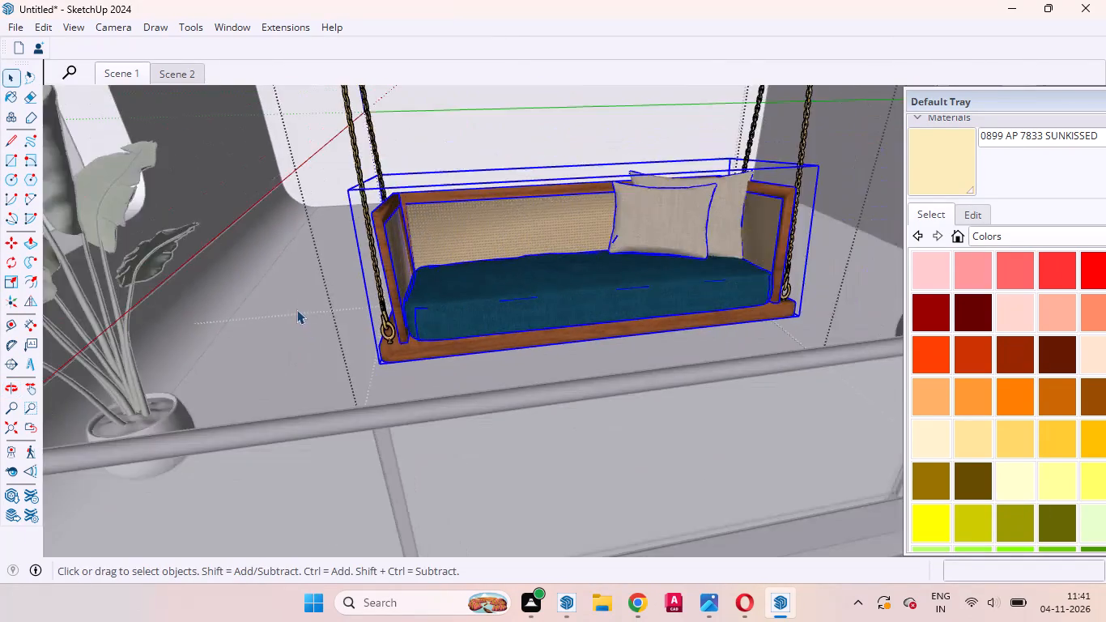
Finish editing the swing group and clear the selection.
scroll(296, 309, "down", 20)
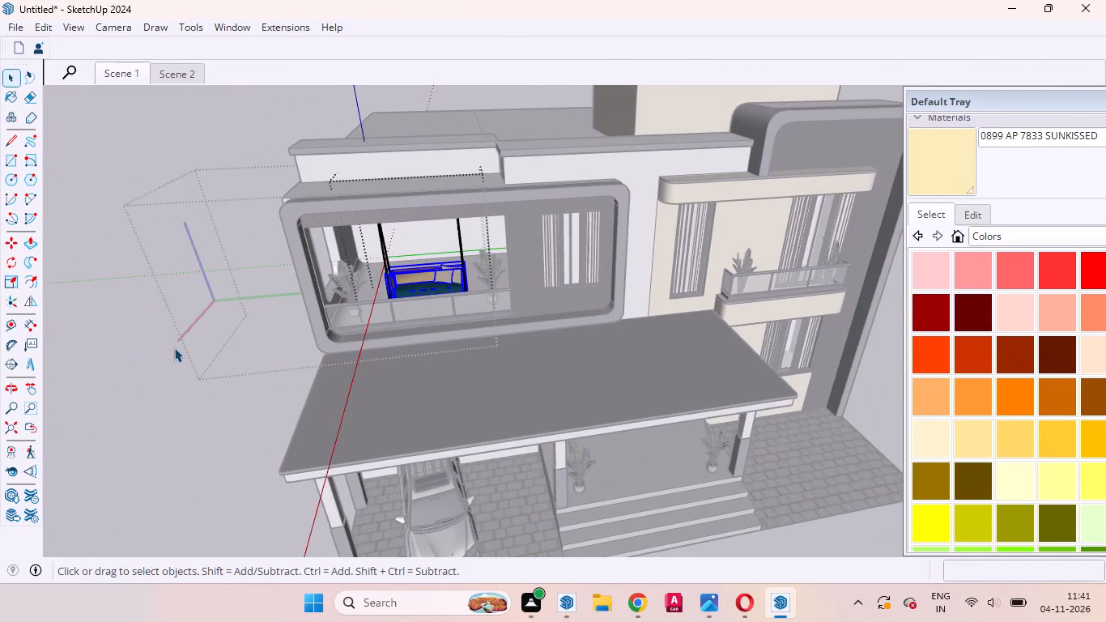
double_click(174, 347)
left_click(163, 369)
Examine the swing within the upper balcony and the tops of its chains against the ceiling.
scroll(344, 339, "up", 5)
middle_click_drag(378, 339, 296, 249)
scroll(378, 339, "up", 1)
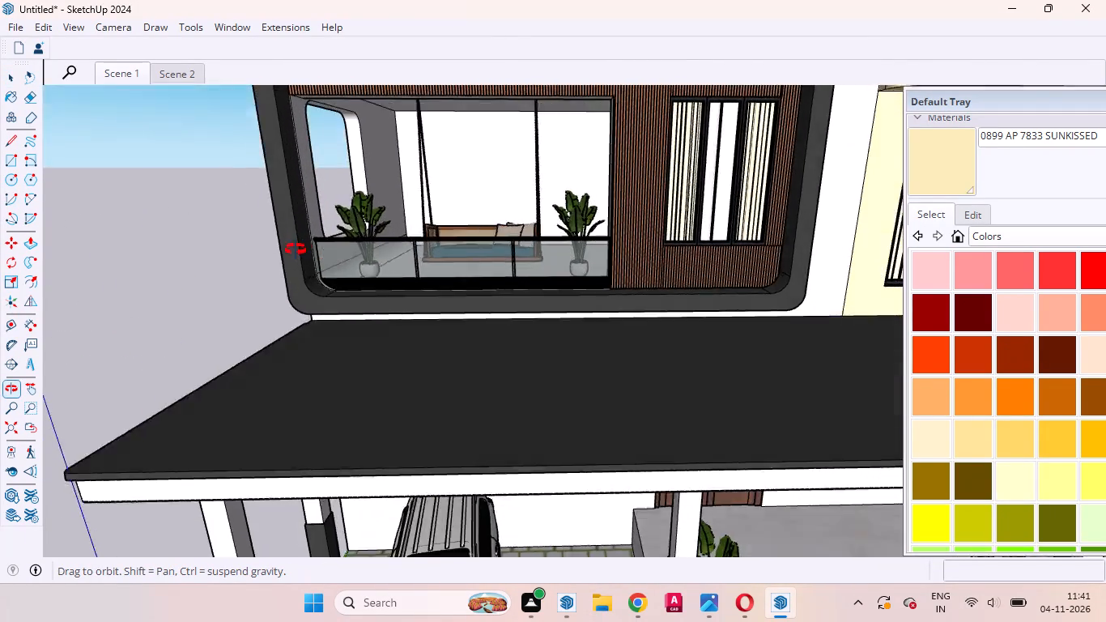
middle_click_drag(296, 249, 236, 228)
scroll(387, 148, "up", 1)
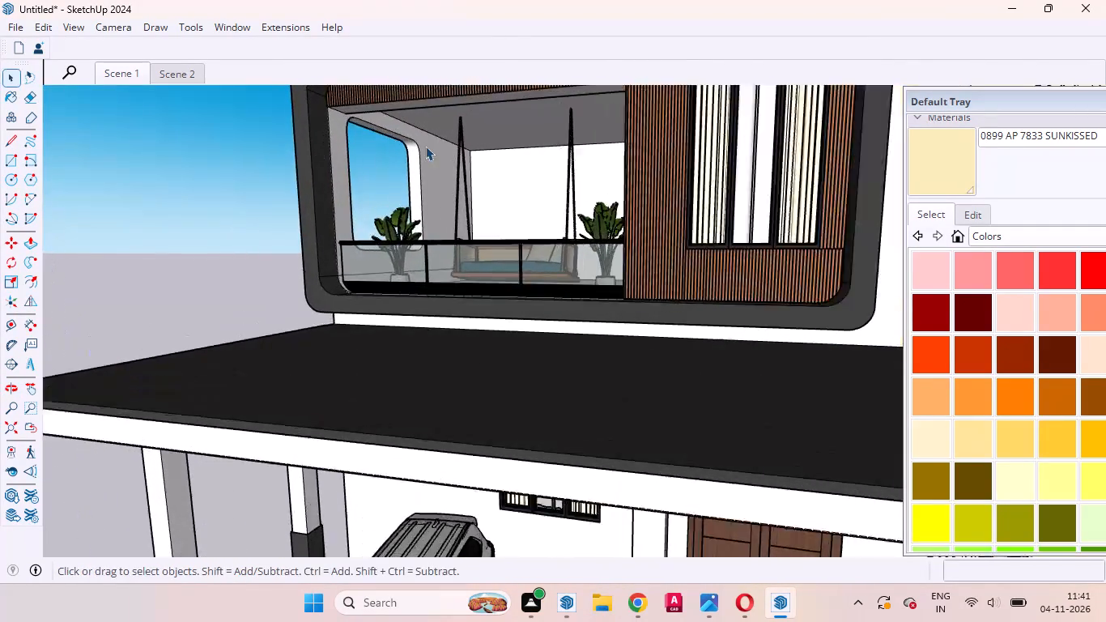
scroll(425, 146, "up", 6)
scroll(494, 267, "down", 6)
scroll(584, 296, "up", 4)
scroll(618, 141, "up", 5)
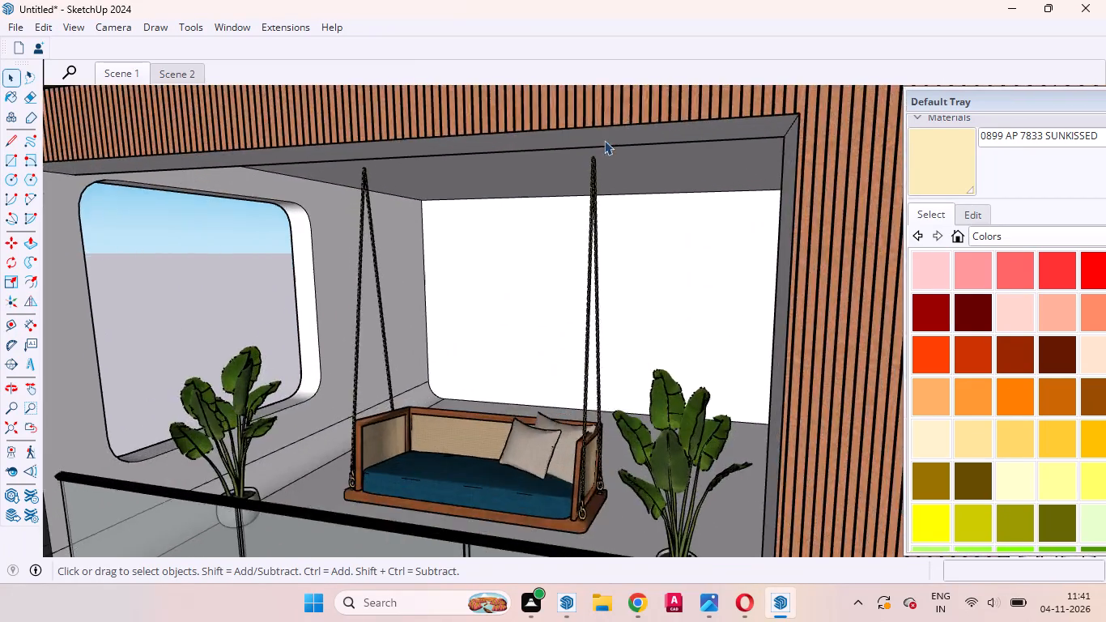
scroll(604, 140, "up", 17)
scroll(584, 203, "down", 5)
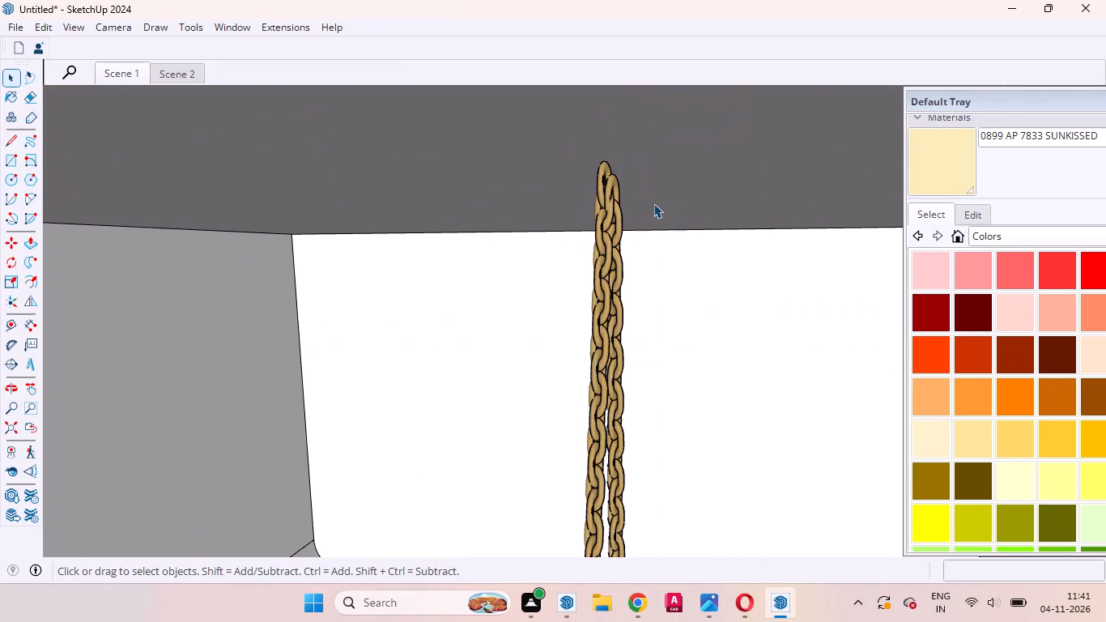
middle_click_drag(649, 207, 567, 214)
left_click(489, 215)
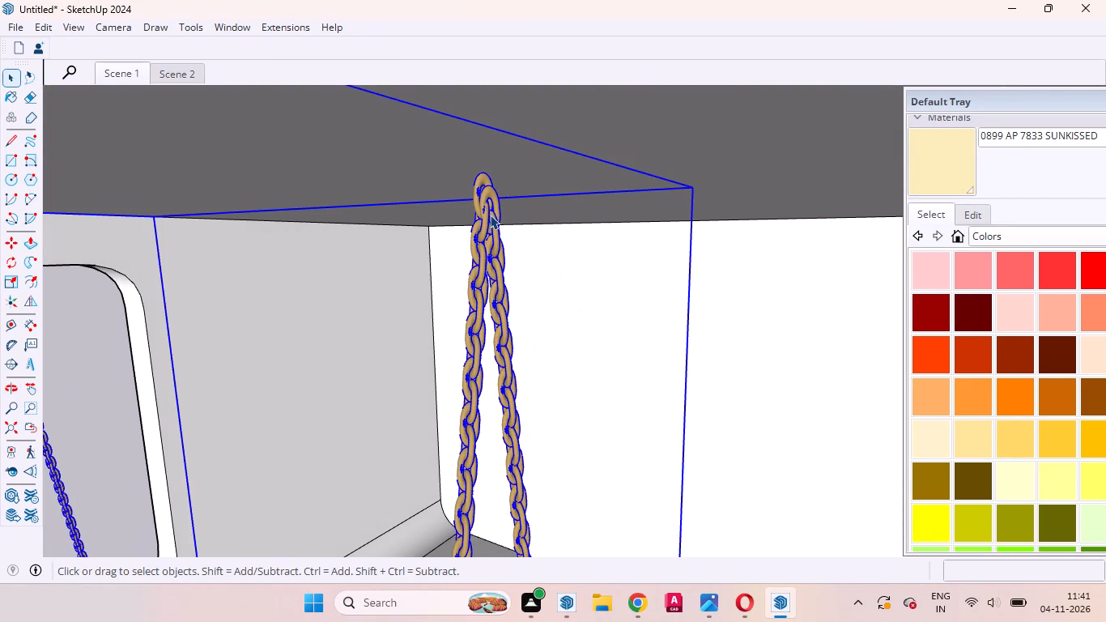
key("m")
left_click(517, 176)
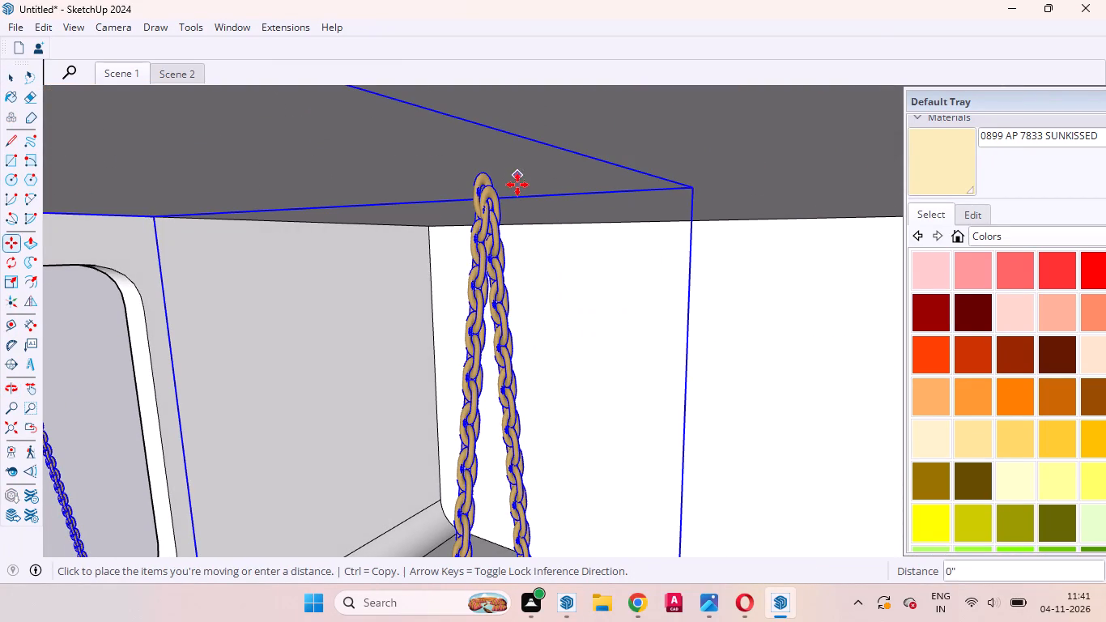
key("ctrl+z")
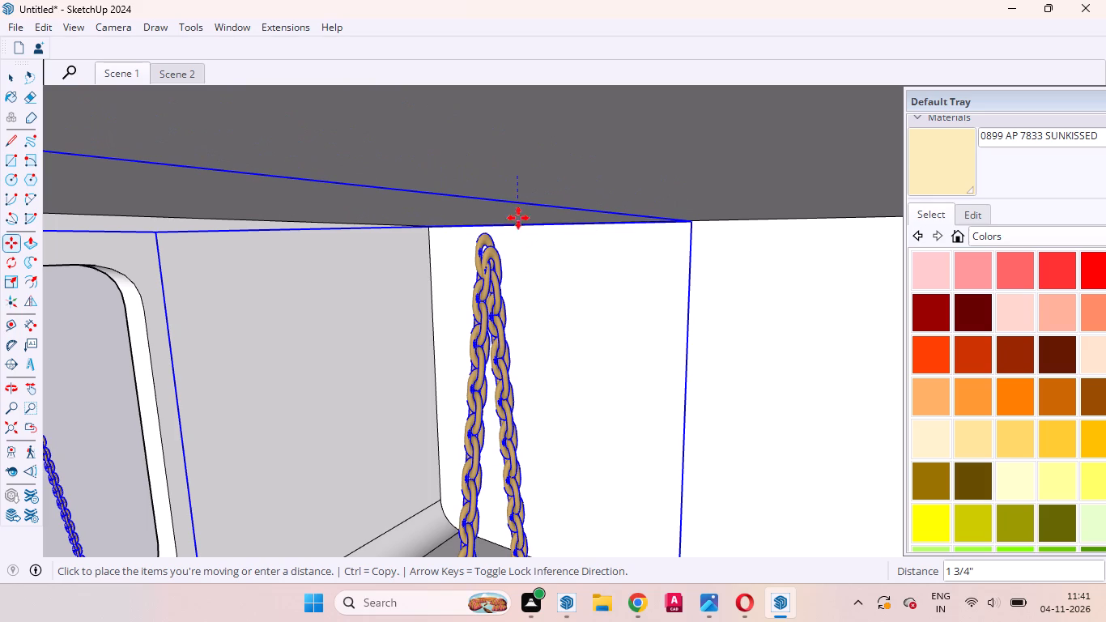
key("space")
Return to the Scene 1 front view and deselect the swing.
scroll(521, 325, "down", 9)
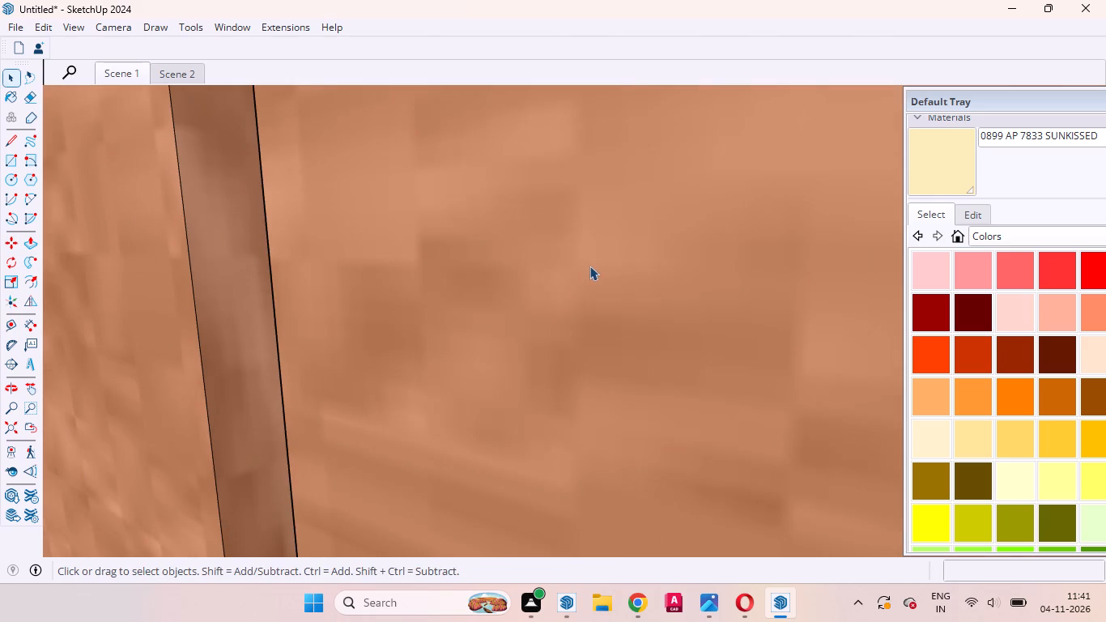
left_click(113, 77)
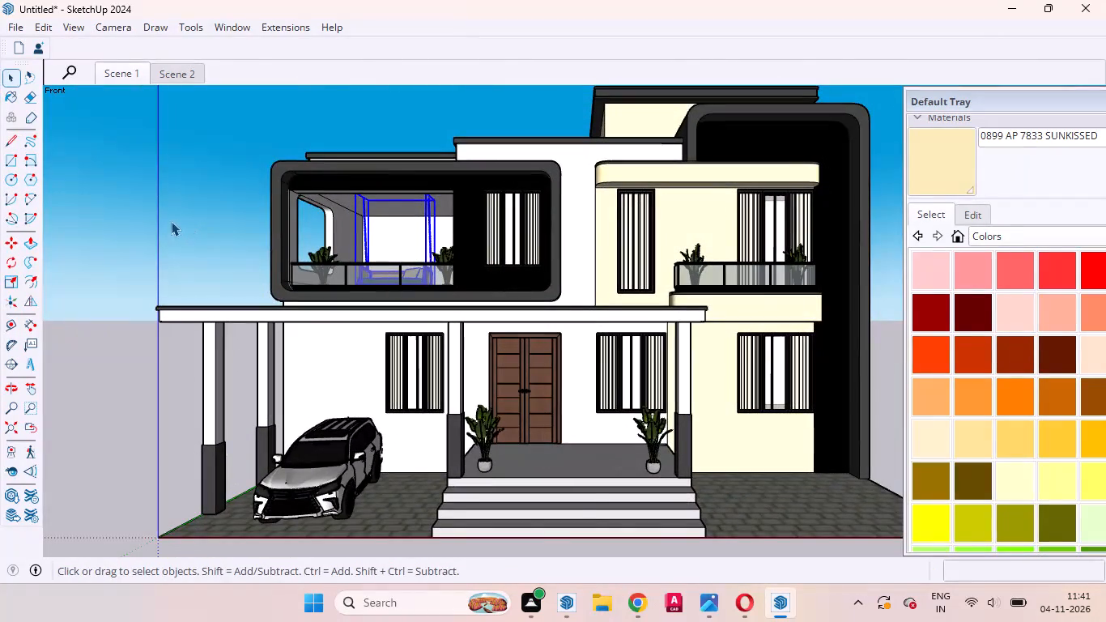
left_click(172, 232)
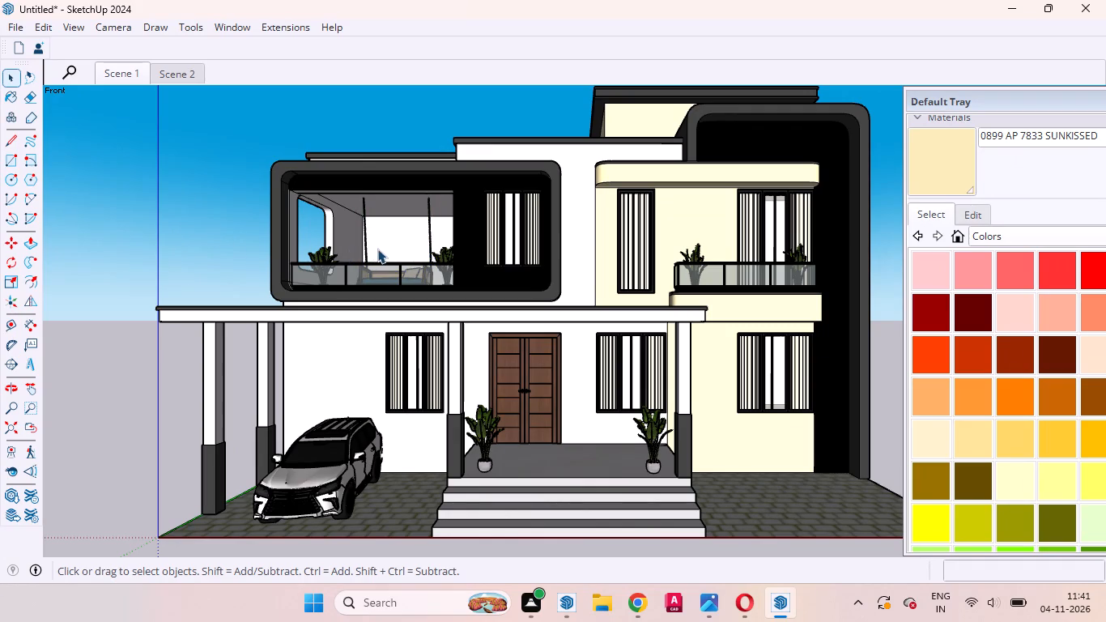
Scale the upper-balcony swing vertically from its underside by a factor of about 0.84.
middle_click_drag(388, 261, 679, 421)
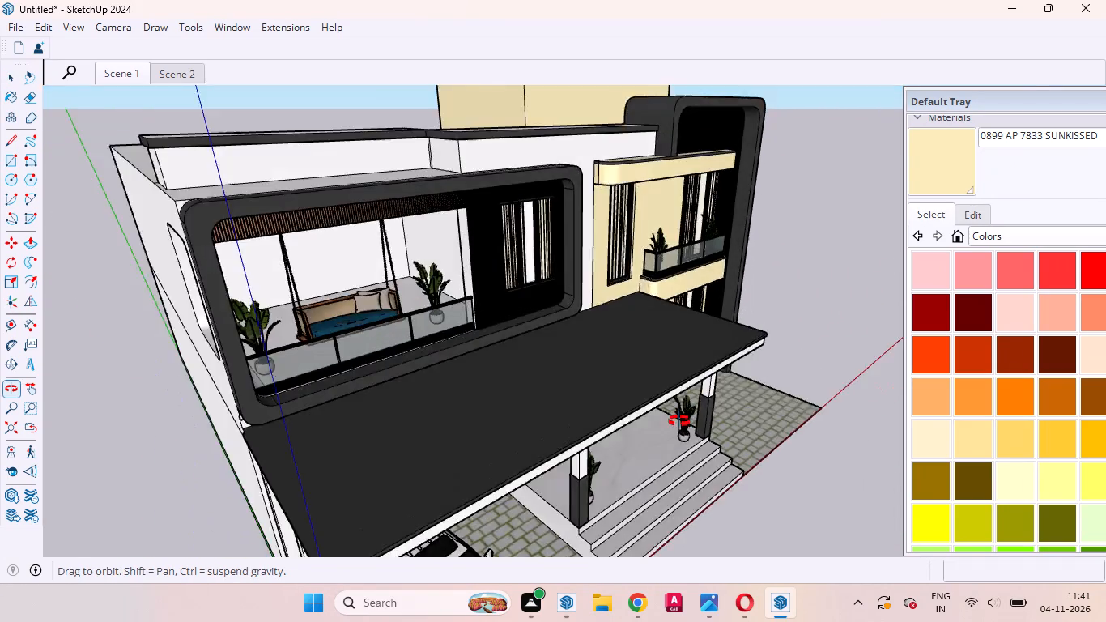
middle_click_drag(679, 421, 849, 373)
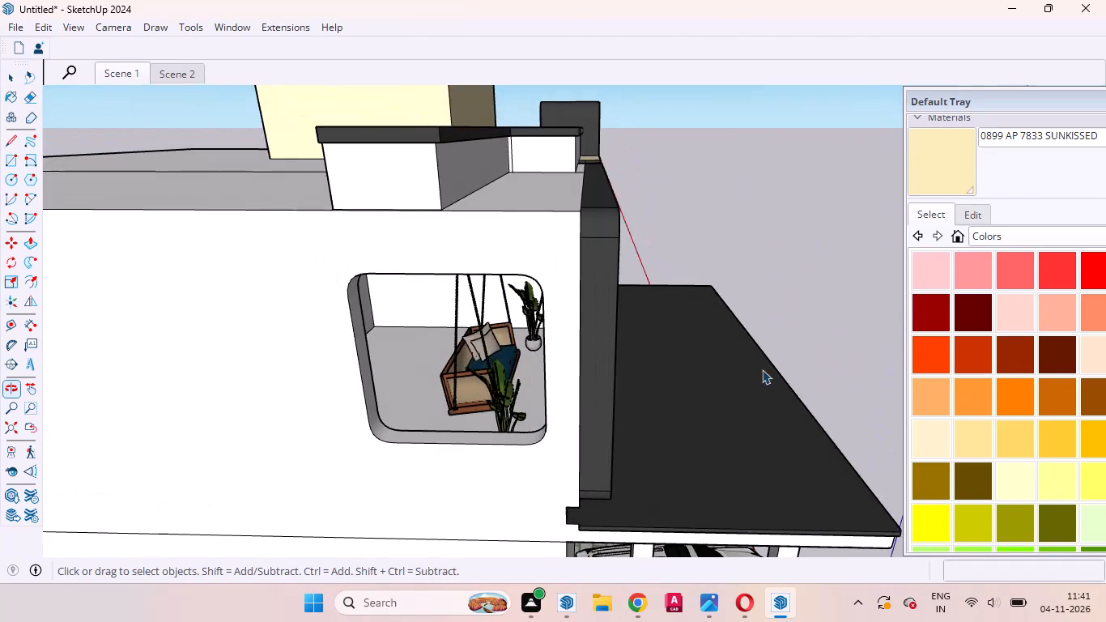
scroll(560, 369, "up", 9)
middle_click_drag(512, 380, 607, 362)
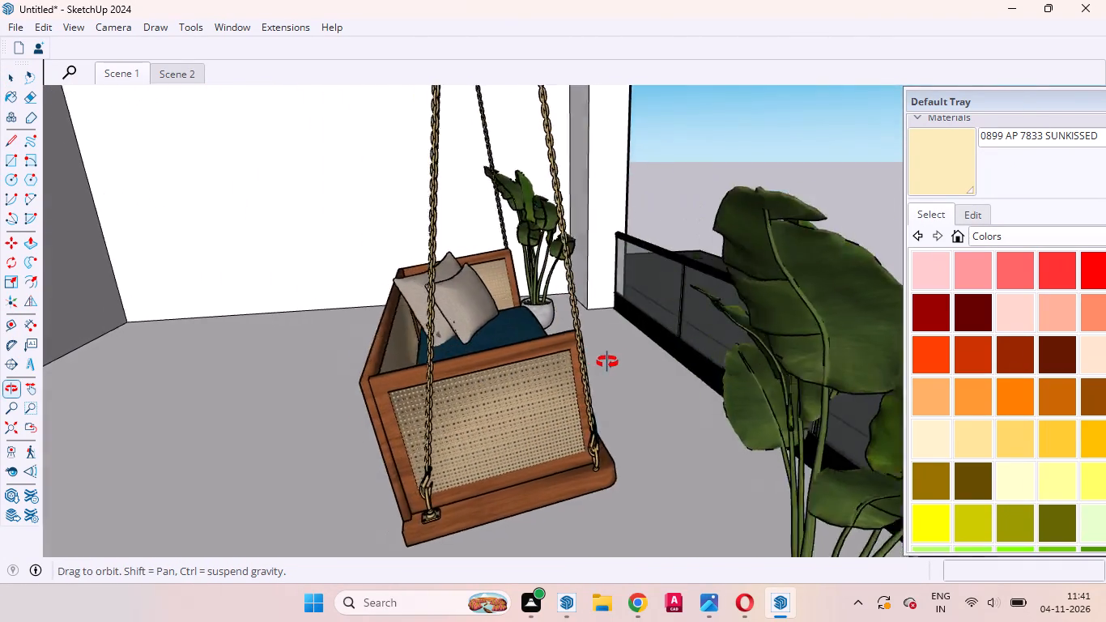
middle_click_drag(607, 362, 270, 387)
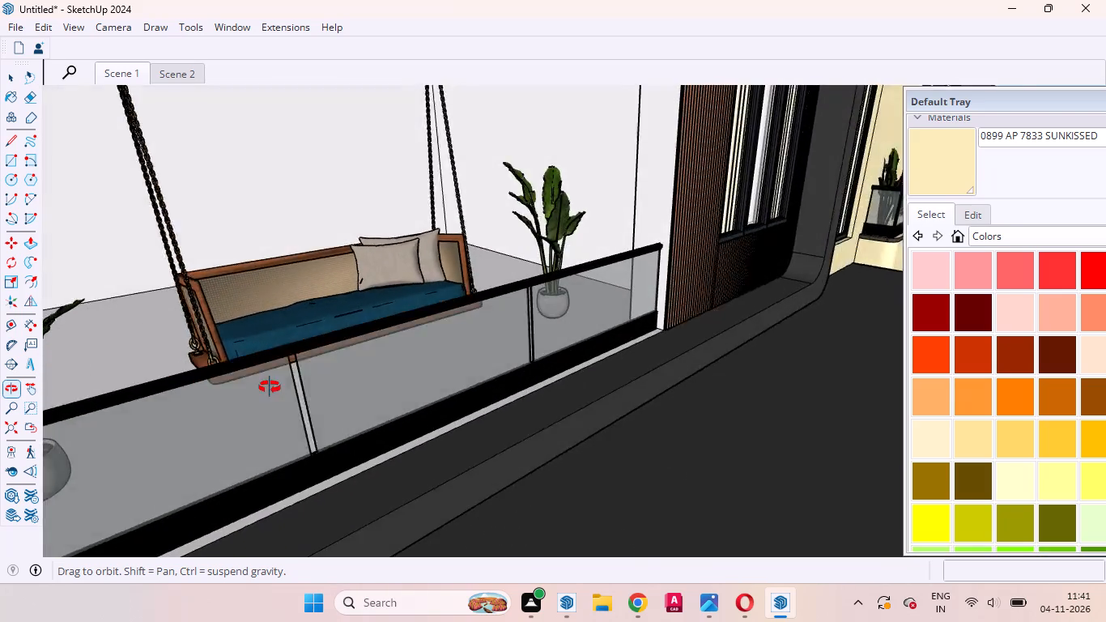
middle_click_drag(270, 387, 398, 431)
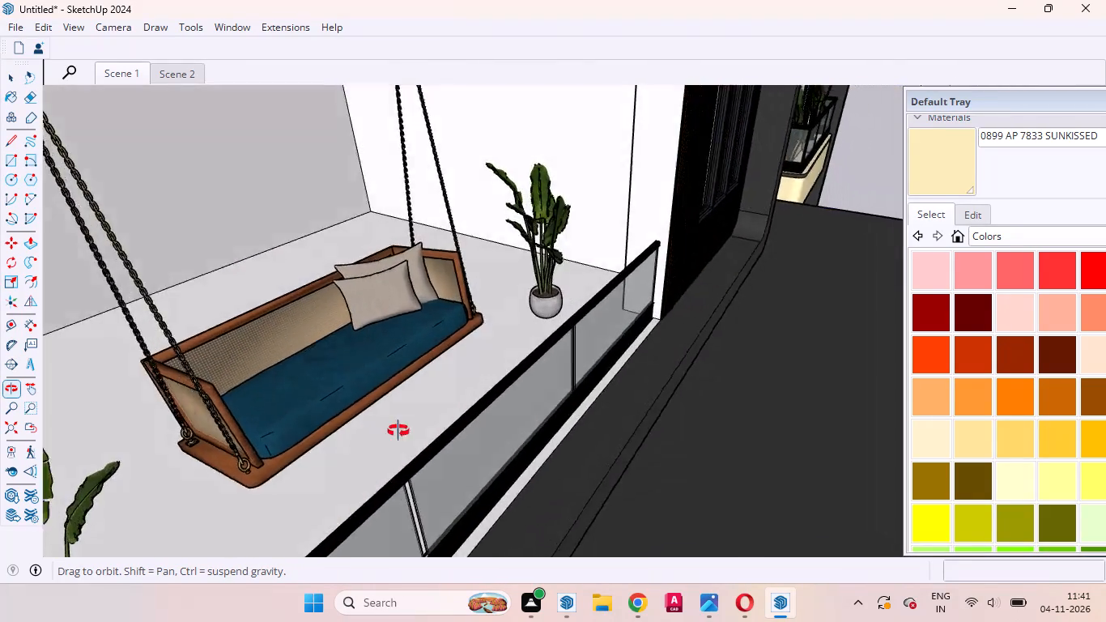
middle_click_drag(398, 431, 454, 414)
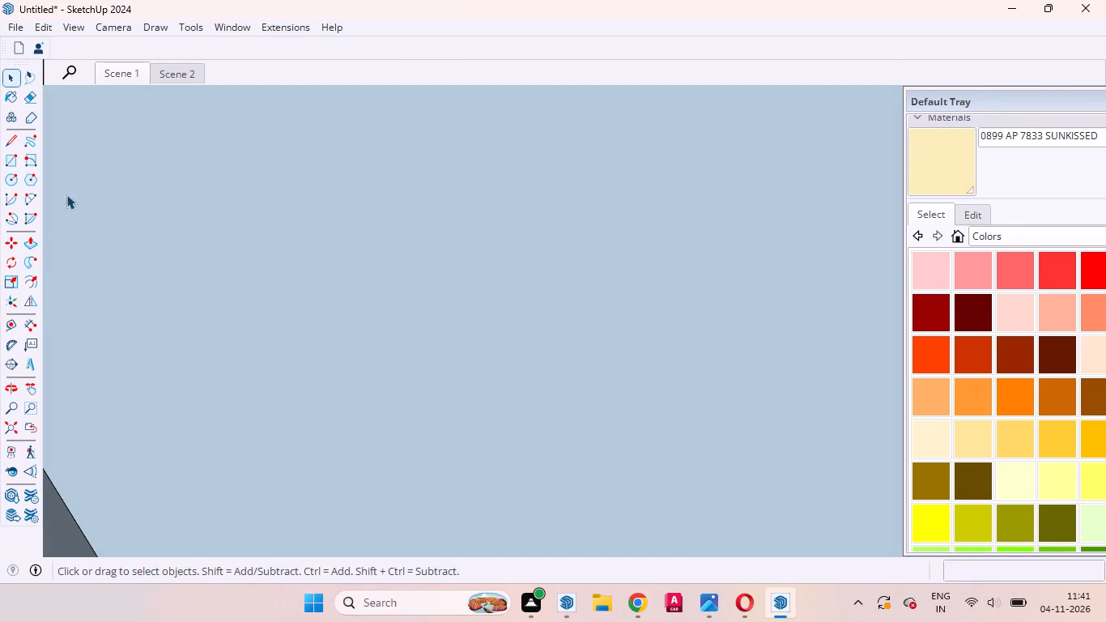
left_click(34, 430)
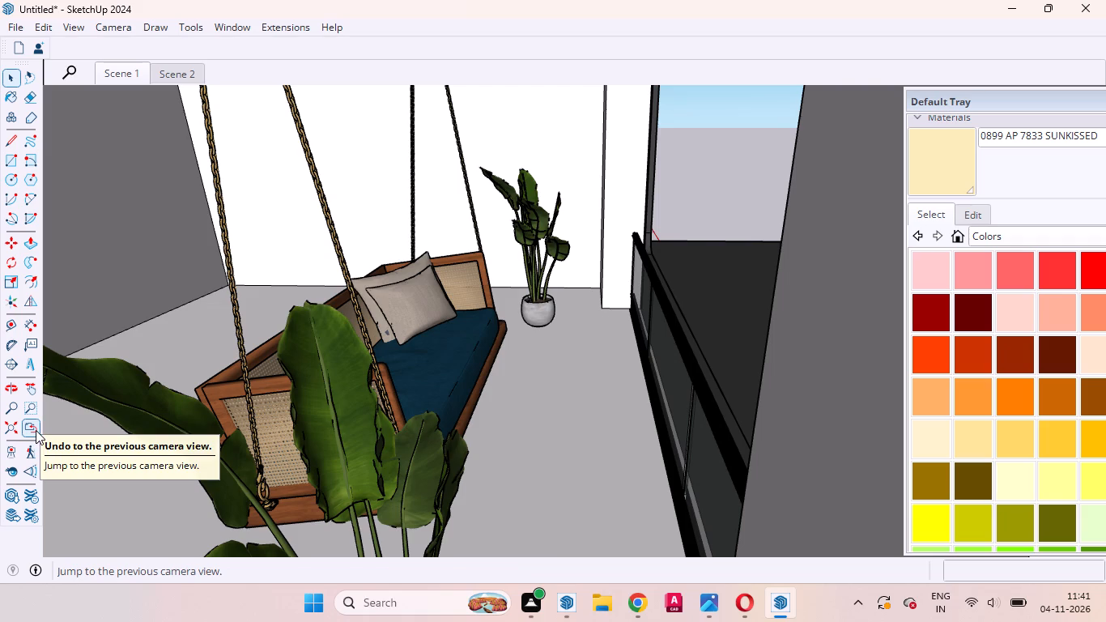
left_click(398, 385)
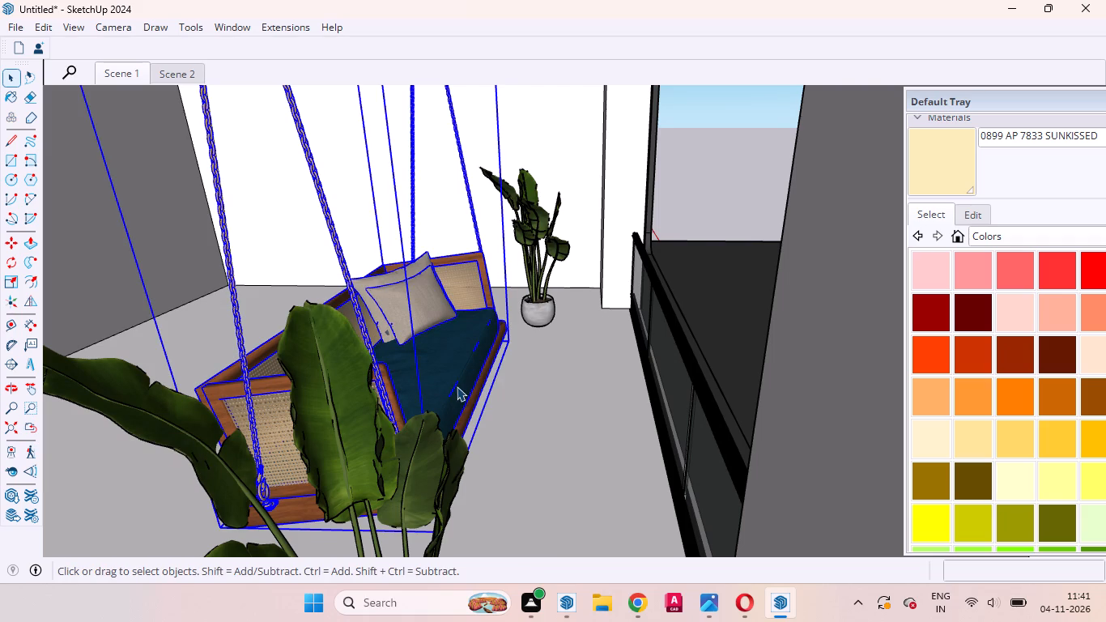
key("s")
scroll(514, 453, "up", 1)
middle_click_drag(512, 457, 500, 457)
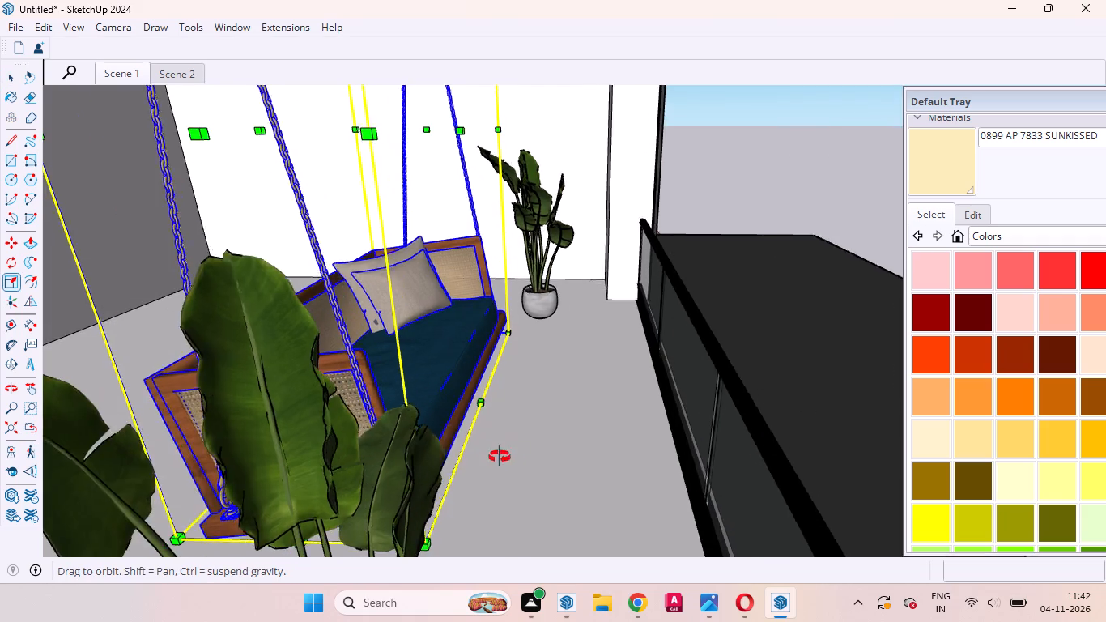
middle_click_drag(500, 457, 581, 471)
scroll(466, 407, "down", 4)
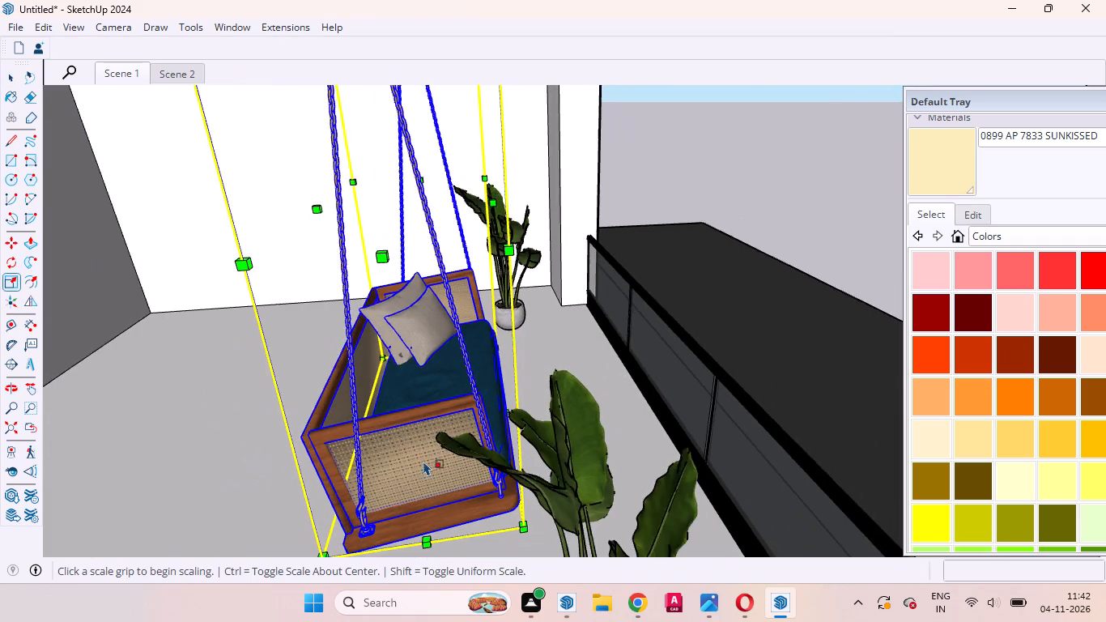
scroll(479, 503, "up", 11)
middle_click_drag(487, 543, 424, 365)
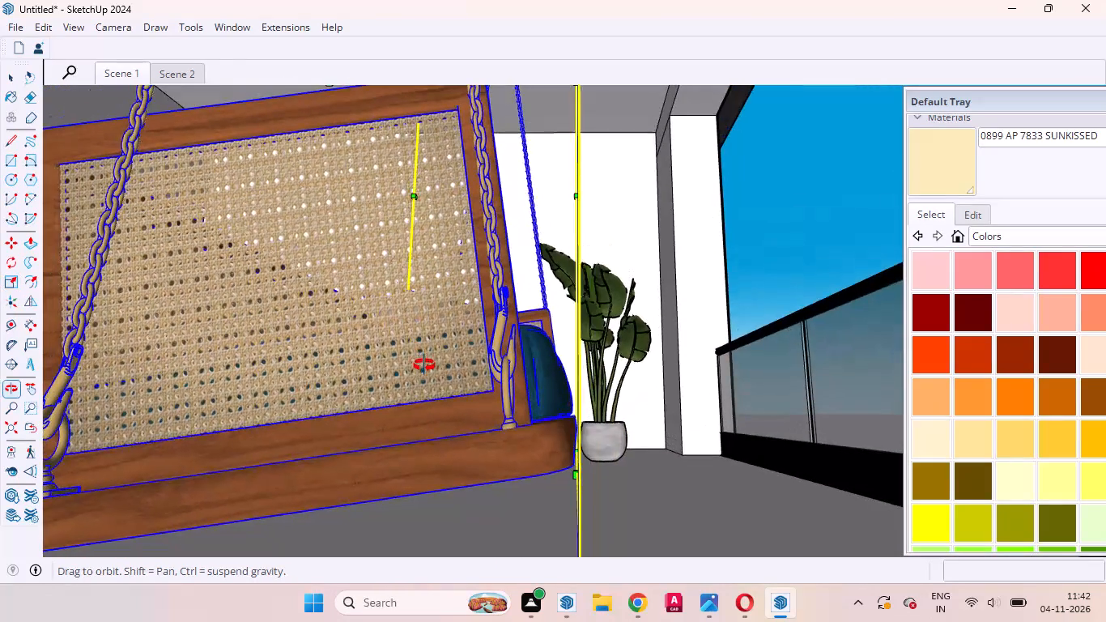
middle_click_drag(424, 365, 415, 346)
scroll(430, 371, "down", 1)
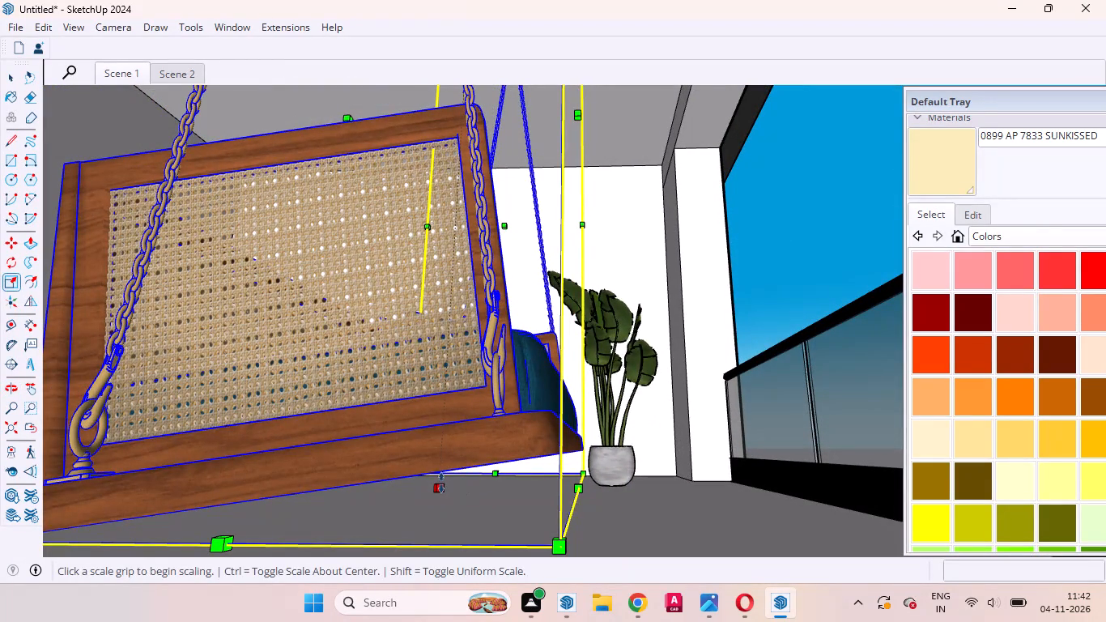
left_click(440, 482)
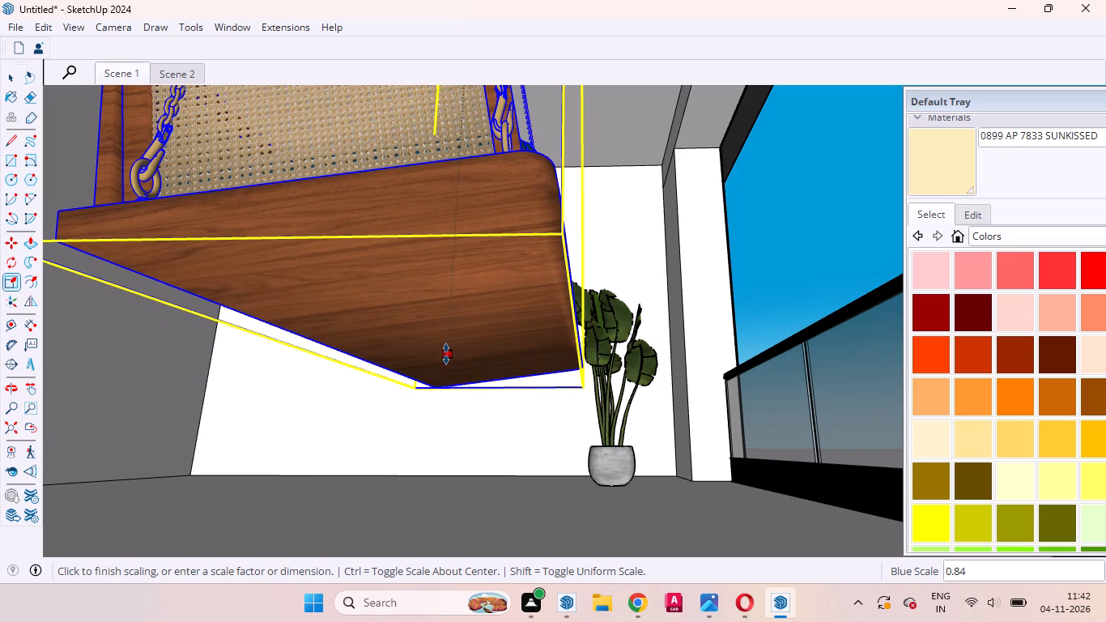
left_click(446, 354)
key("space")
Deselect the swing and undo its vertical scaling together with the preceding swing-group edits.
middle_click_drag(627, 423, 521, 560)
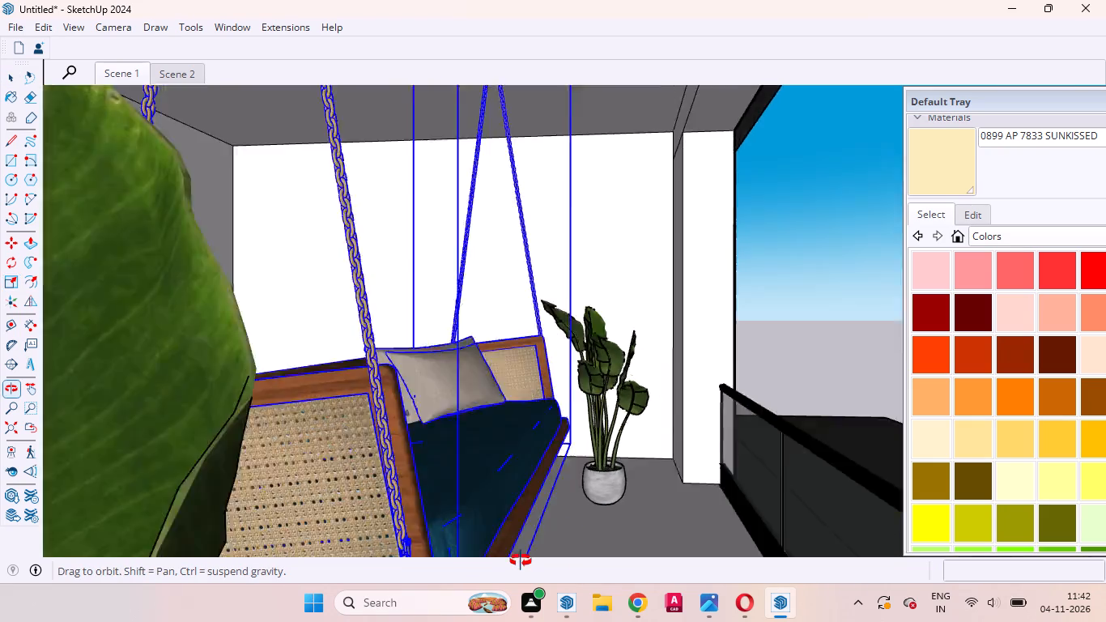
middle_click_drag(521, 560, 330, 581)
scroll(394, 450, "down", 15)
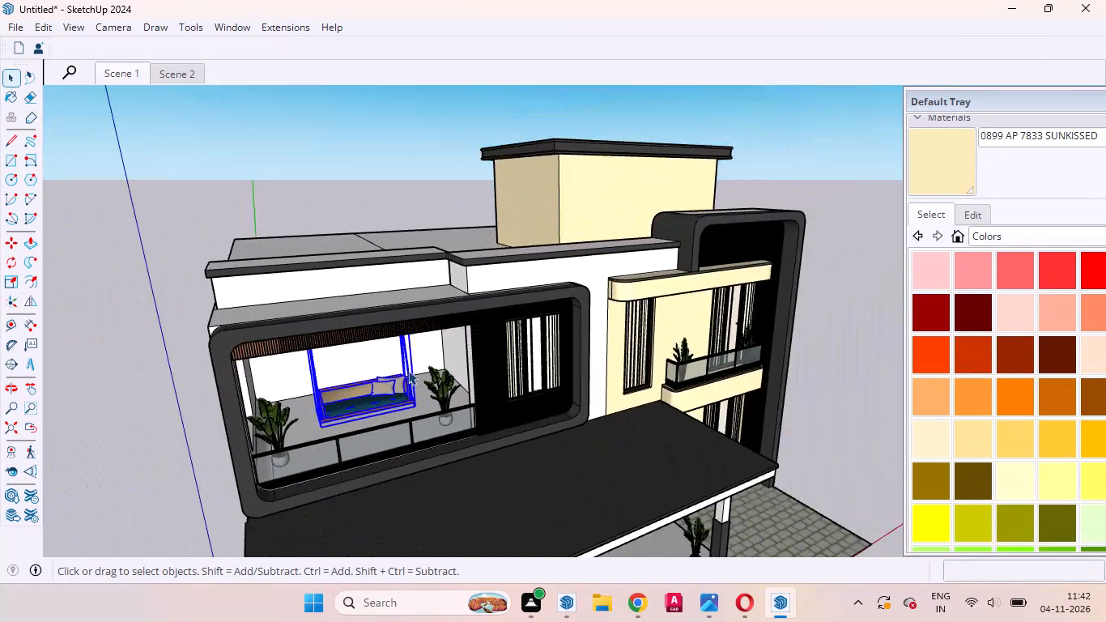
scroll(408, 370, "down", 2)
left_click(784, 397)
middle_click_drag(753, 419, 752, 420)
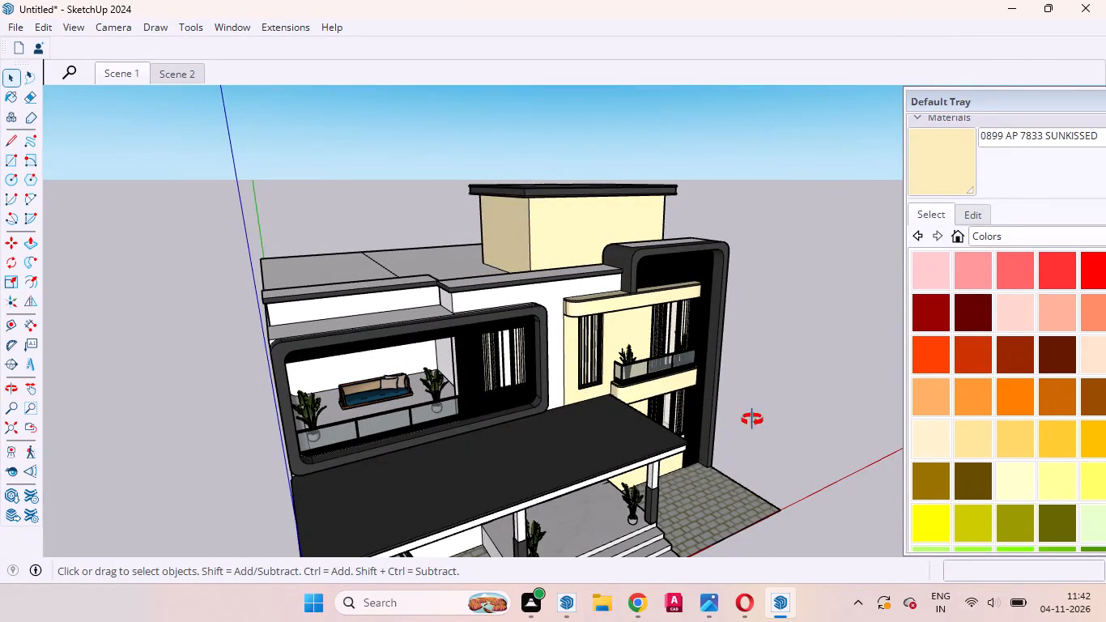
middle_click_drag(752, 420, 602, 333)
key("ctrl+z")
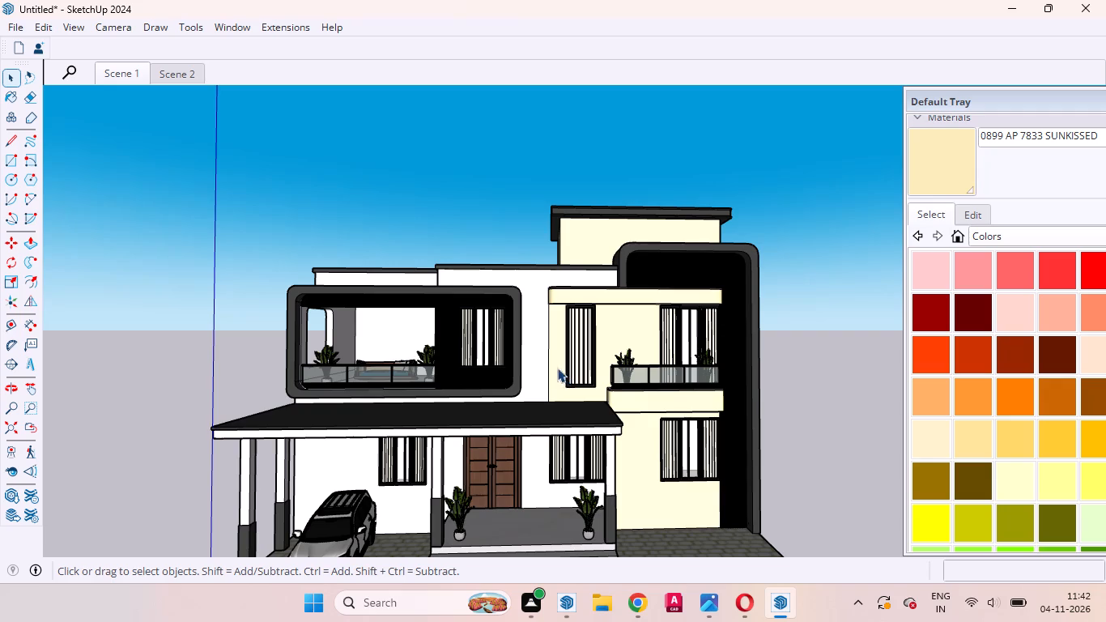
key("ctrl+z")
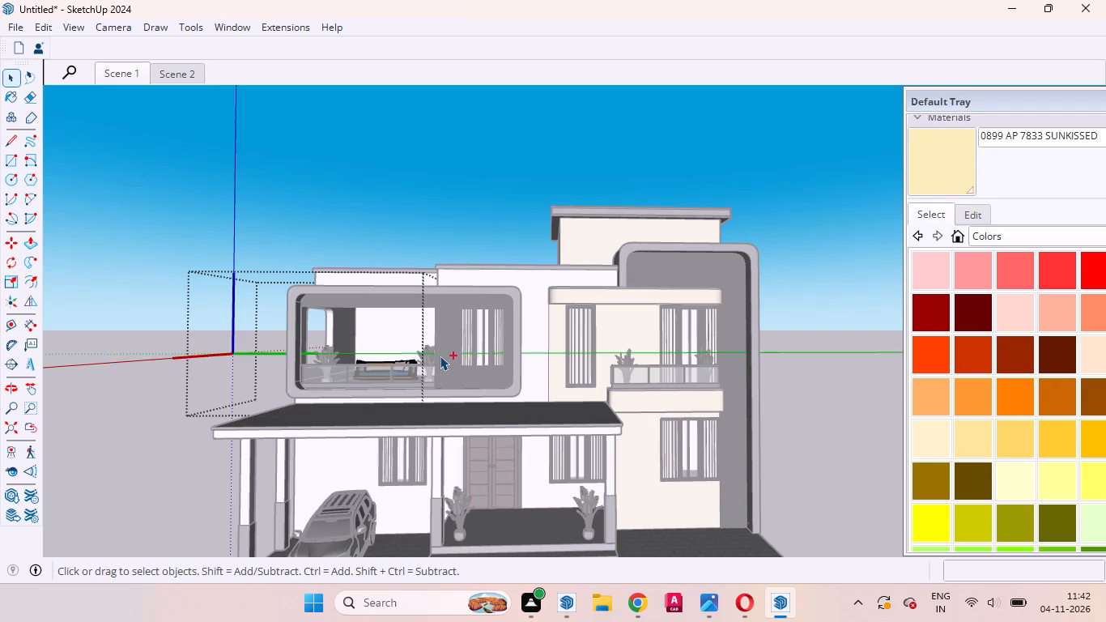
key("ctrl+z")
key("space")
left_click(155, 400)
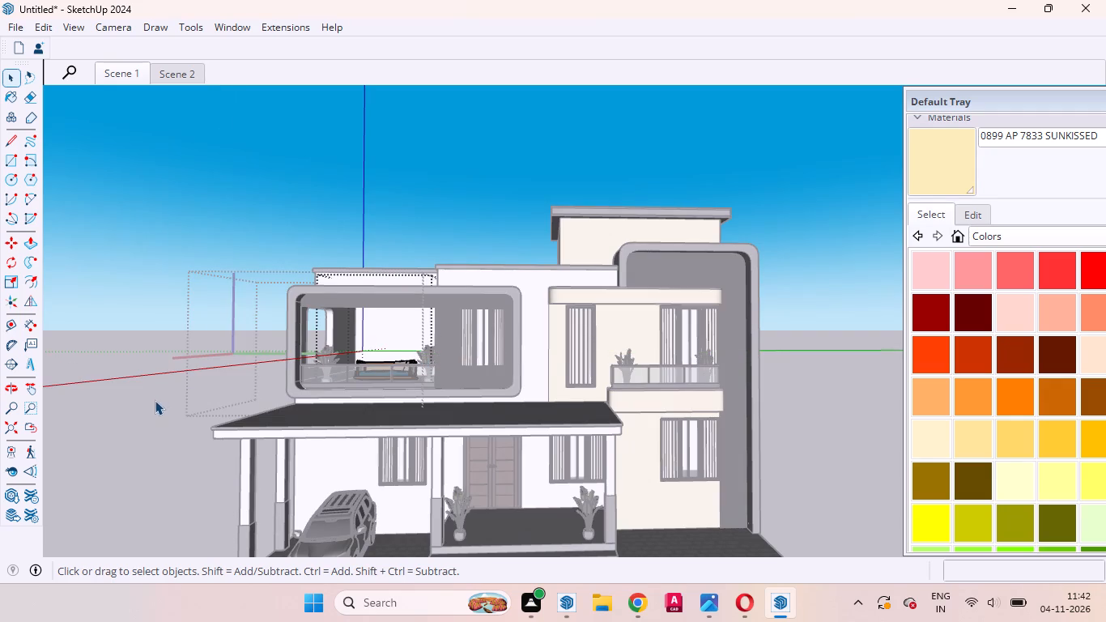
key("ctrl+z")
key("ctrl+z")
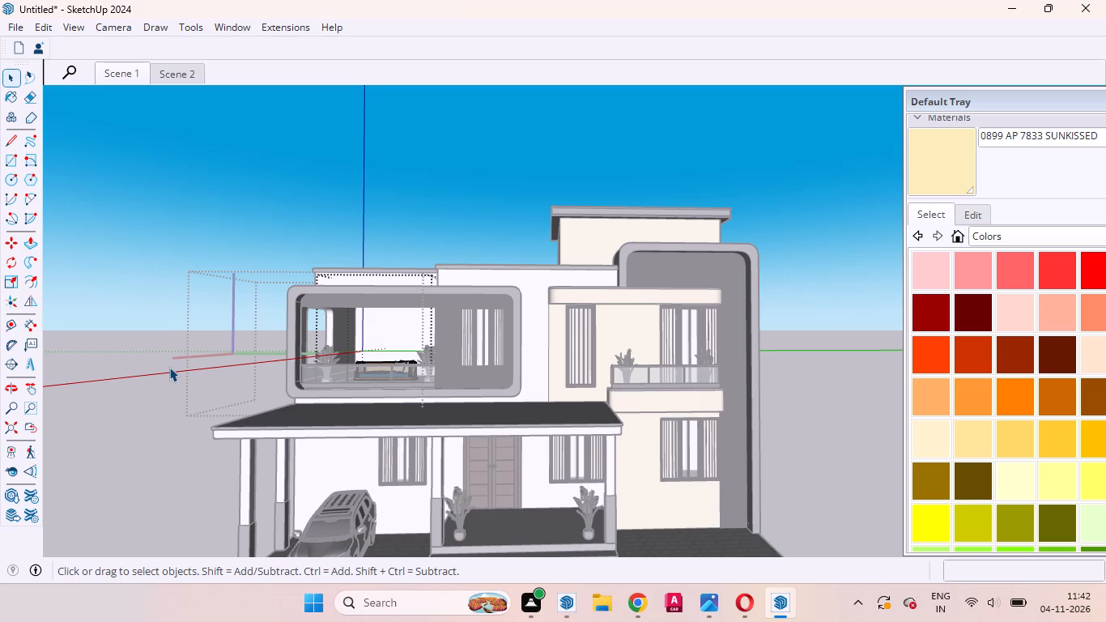
Leave the nested swing groups' editing and return to the Scene 1 front view.
scroll(304, 335, "up", 8)
scroll(370, 343, "up", 5)
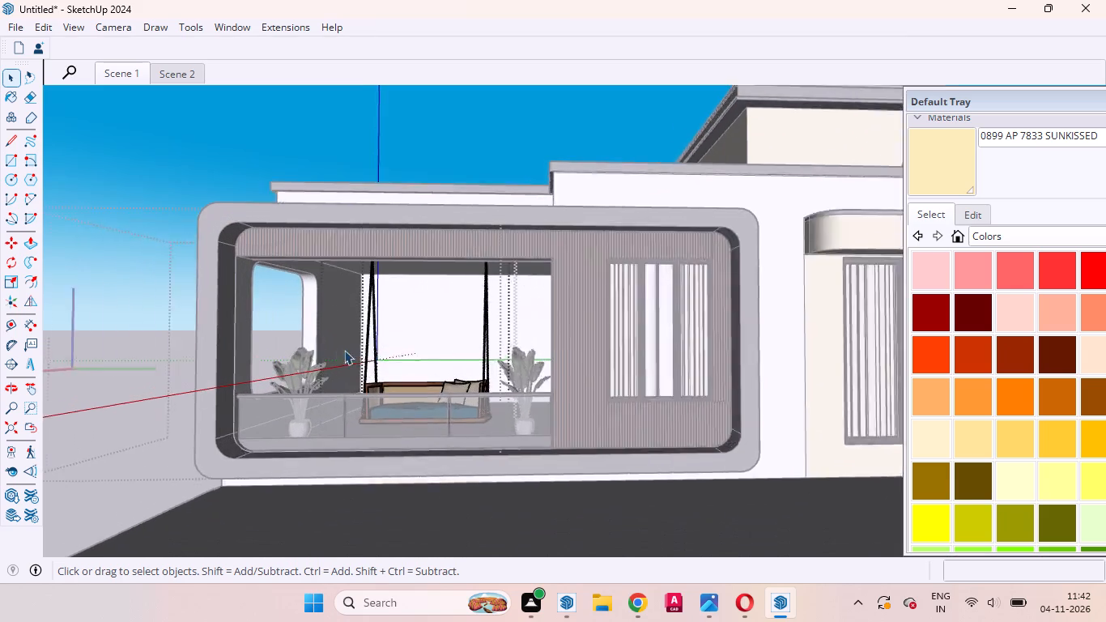
double_click(114, 290)
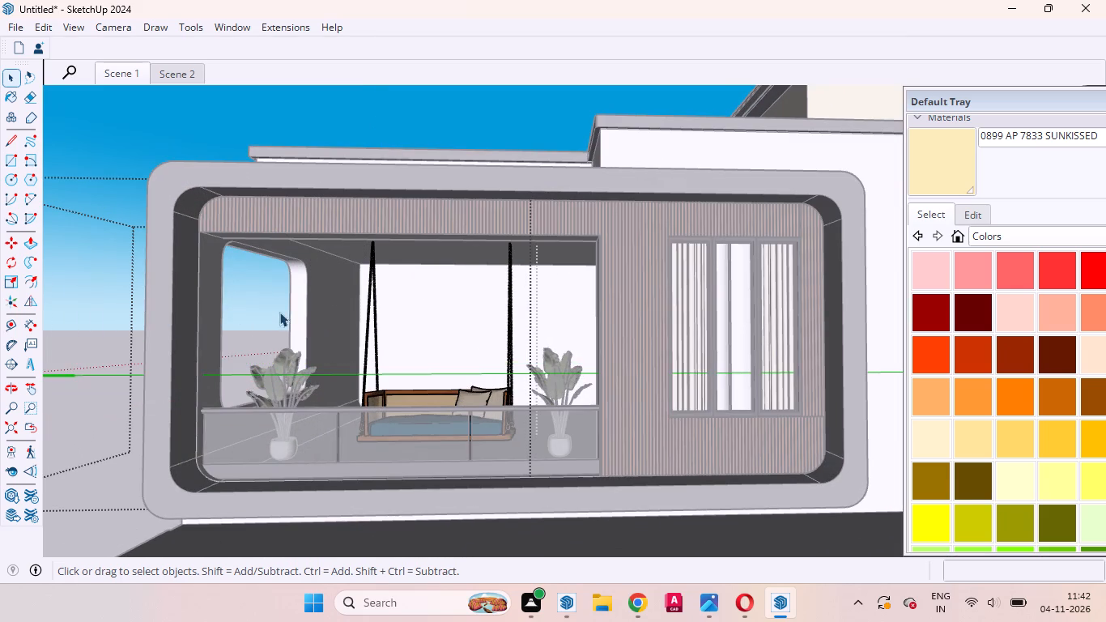
left_click(261, 313)
scroll(347, 329, "up", 5)
middle_click_drag(393, 390, 448, 419)
scroll(405, 401, "up", 1)
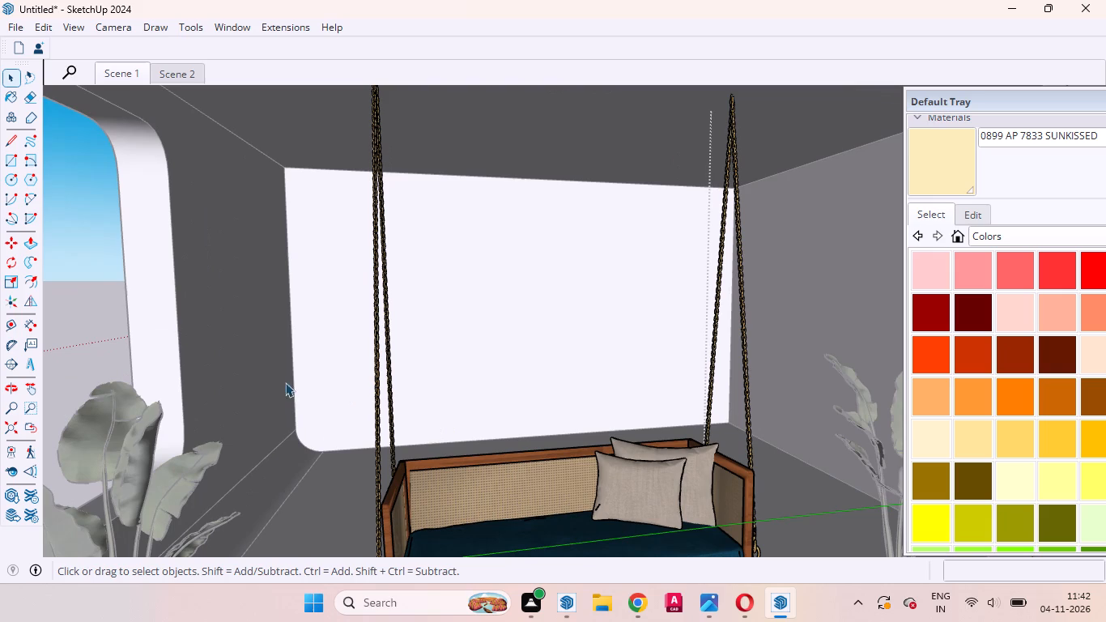
triple_click(91, 284)
left_click(88, 280)
scroll(88, 279, "down", 5)
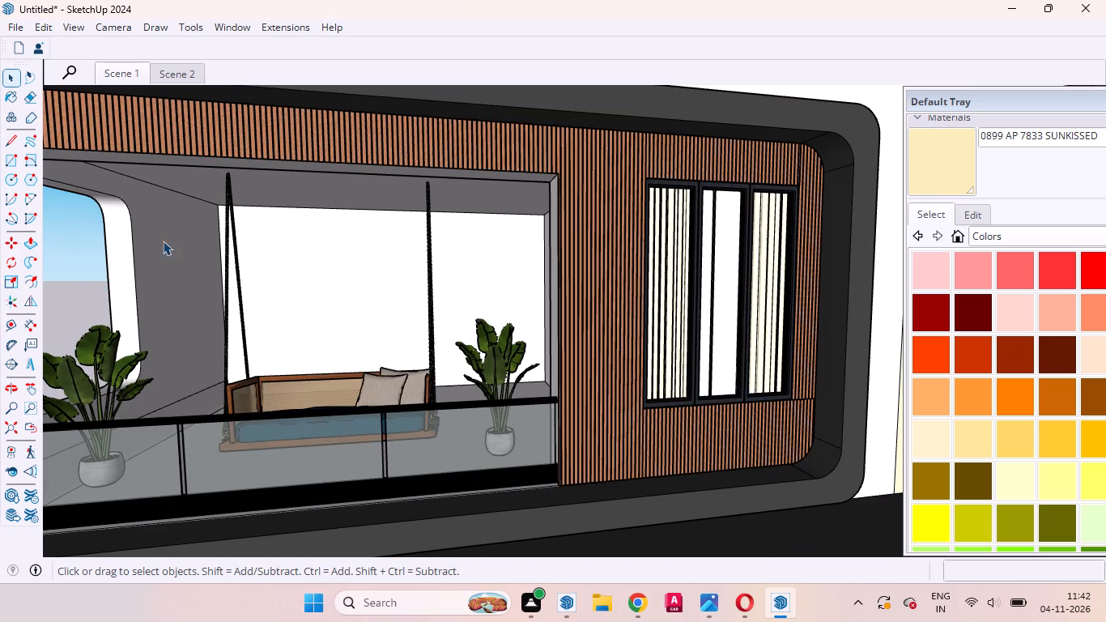
left_click(130, 77)
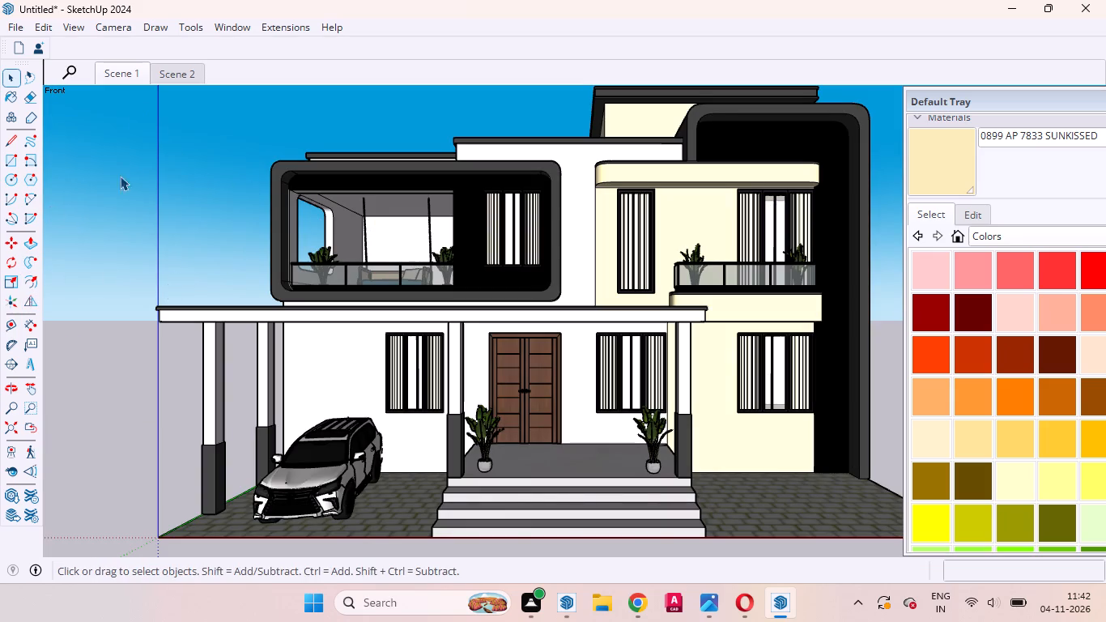
Scale the upper-balcony swing vertically from its underside by a factor of about 0.81, then deselect it.
left_click(14, 387)
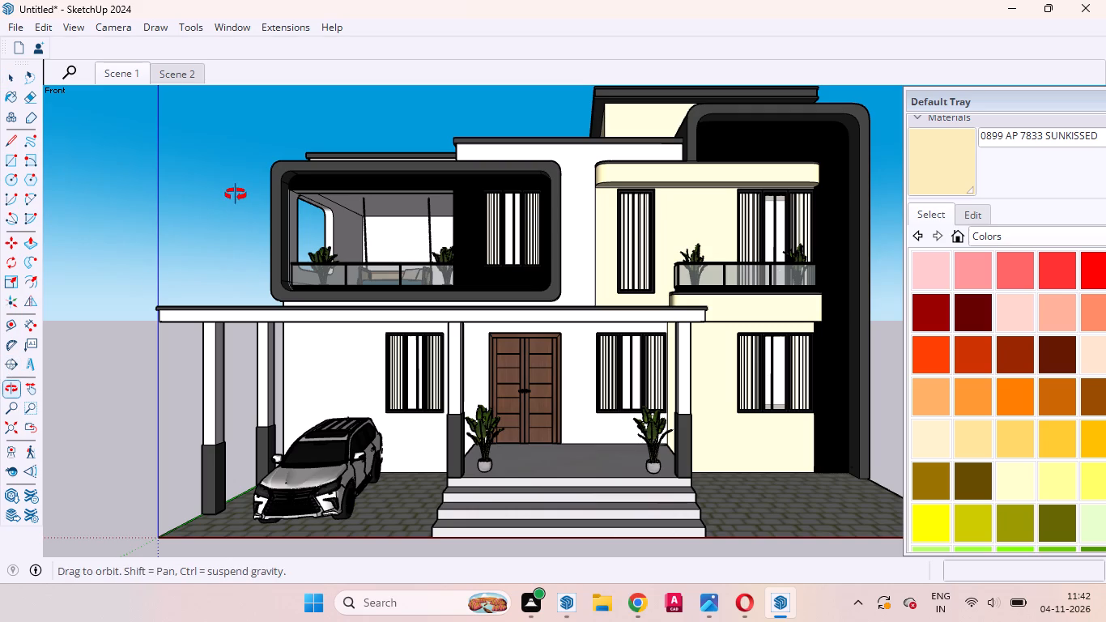
left_click_drag(244, 198, 418, 337)
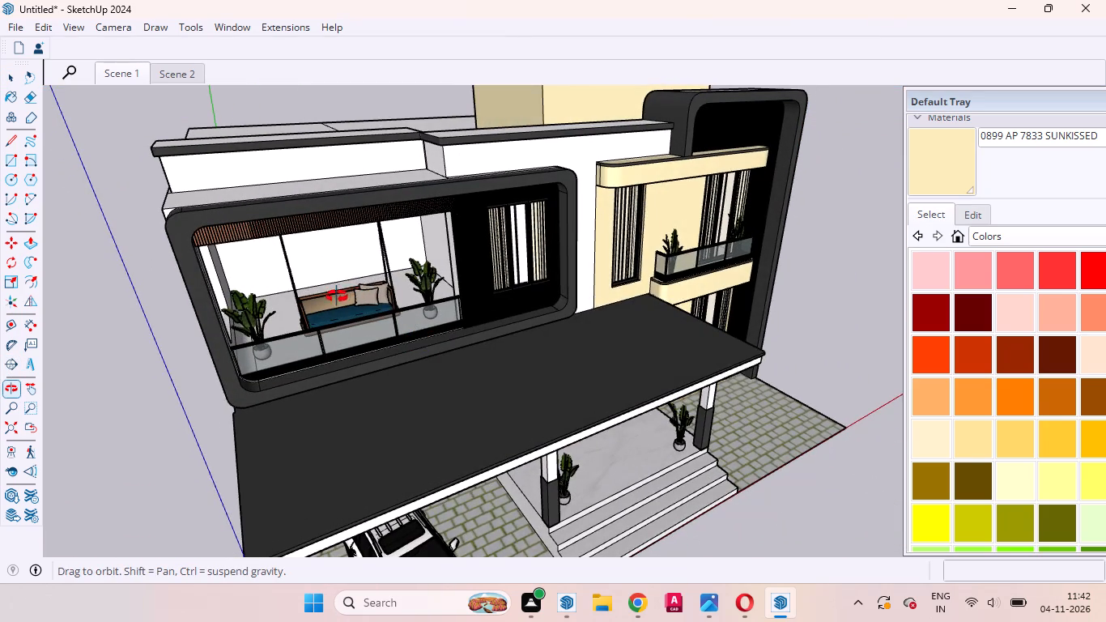
left_click_drag(338, 300, 555, 262)
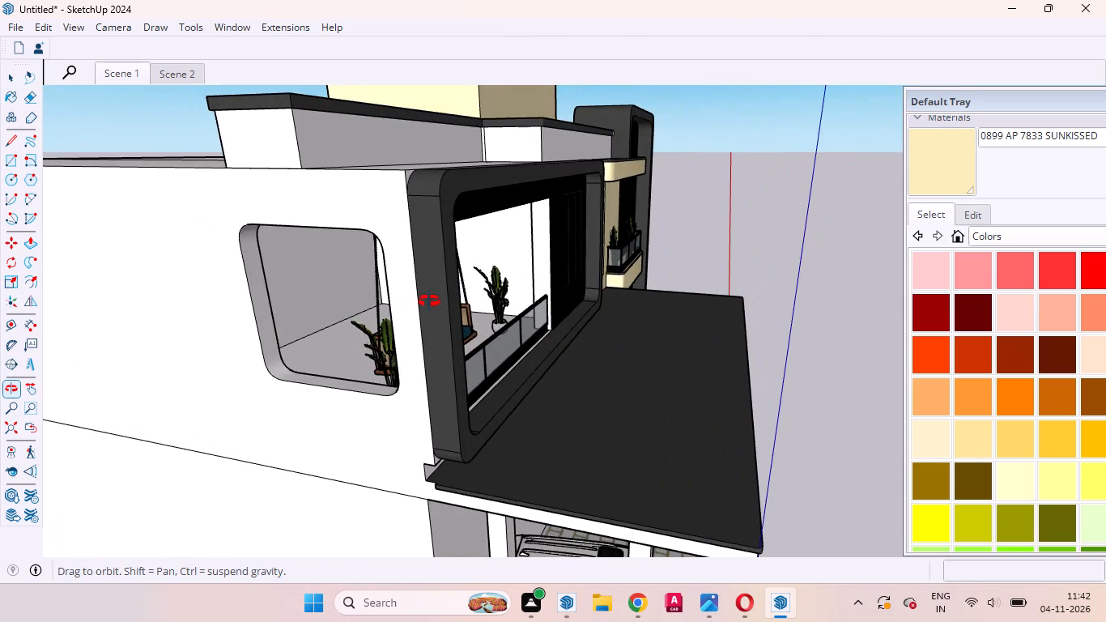
left_click_drag(429, 301, 576, 296)
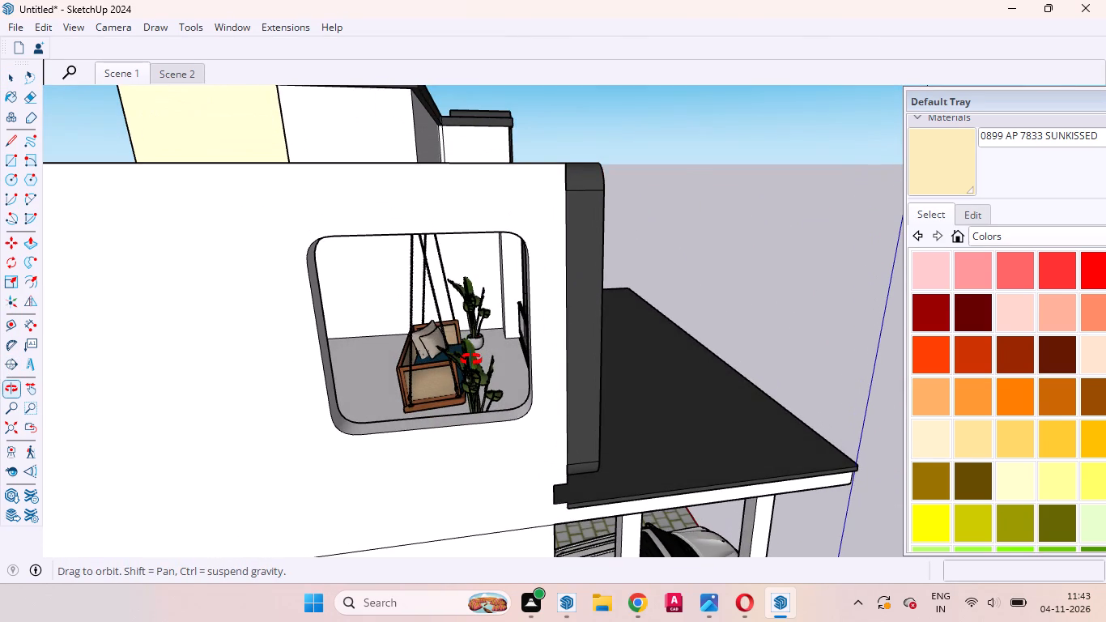
key("space")
left_click(437, 390)
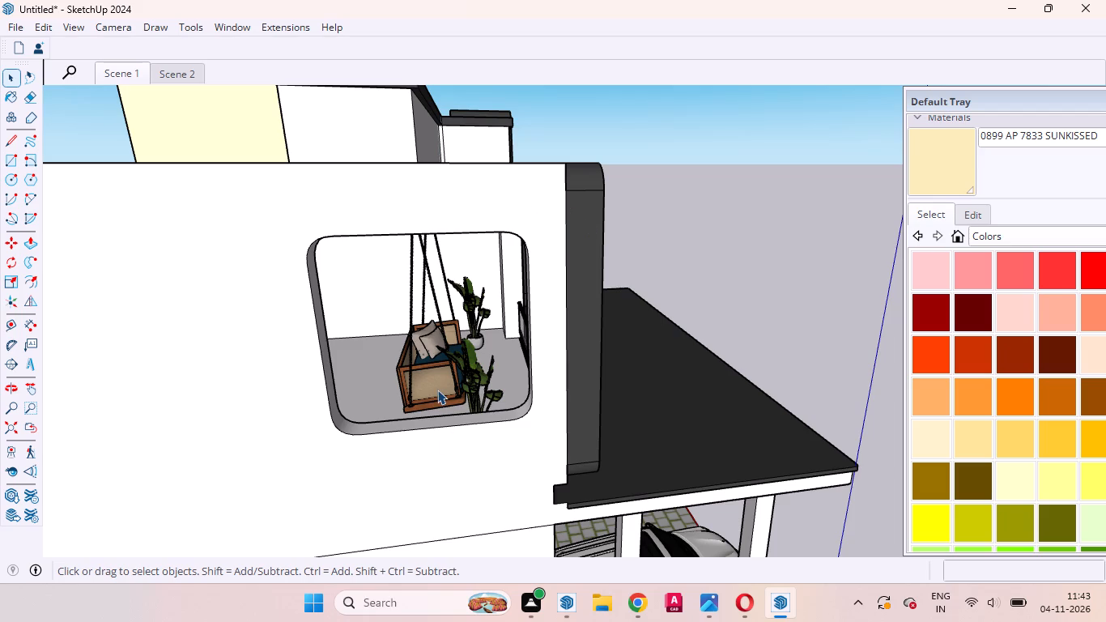
key("s")
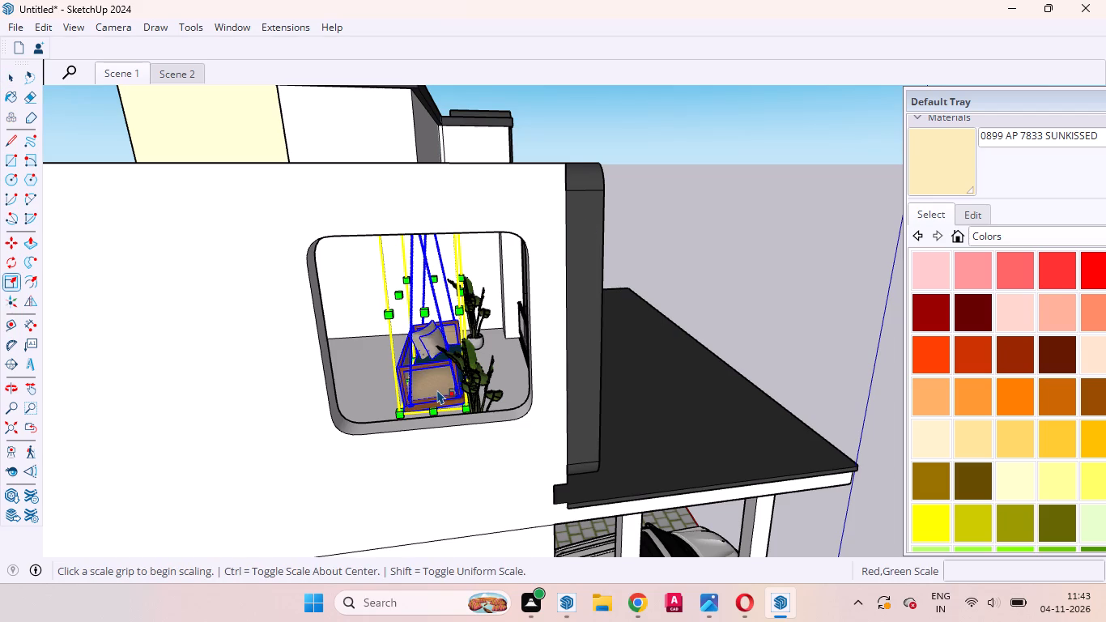
scroll(551, 319, "up", 12)
middle_click_drag(336, 454, 230, 419)
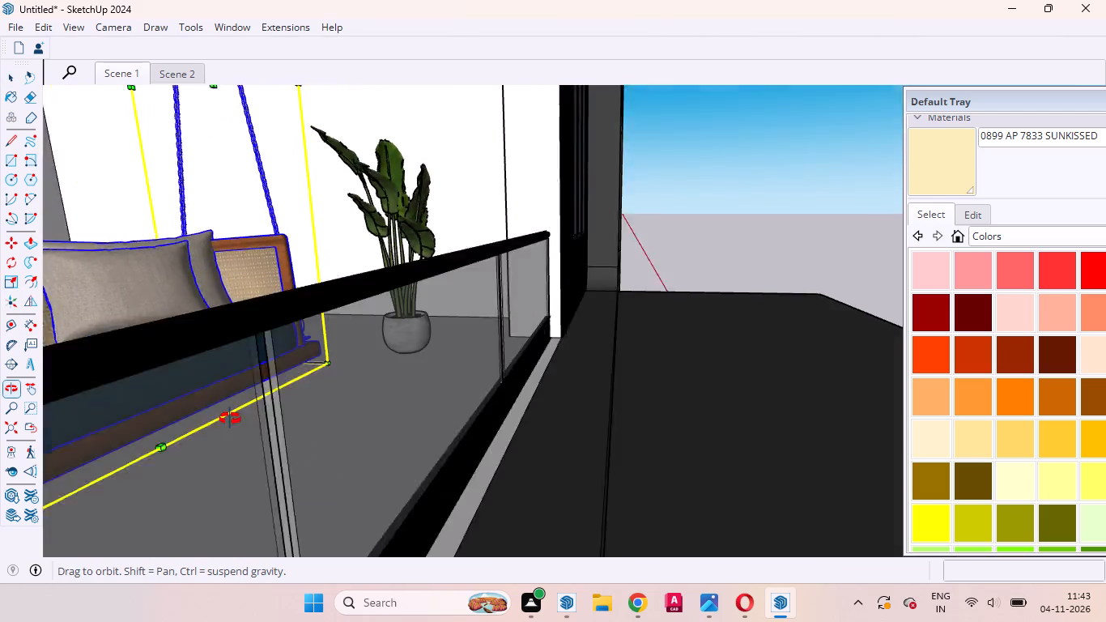
middle_click_drag(230, 419, 287, 464)
scroll(236, 518, "up", 5)
middle_click_drag(215, 569, 186, 482)
scroll(215, 566, "up", 1)
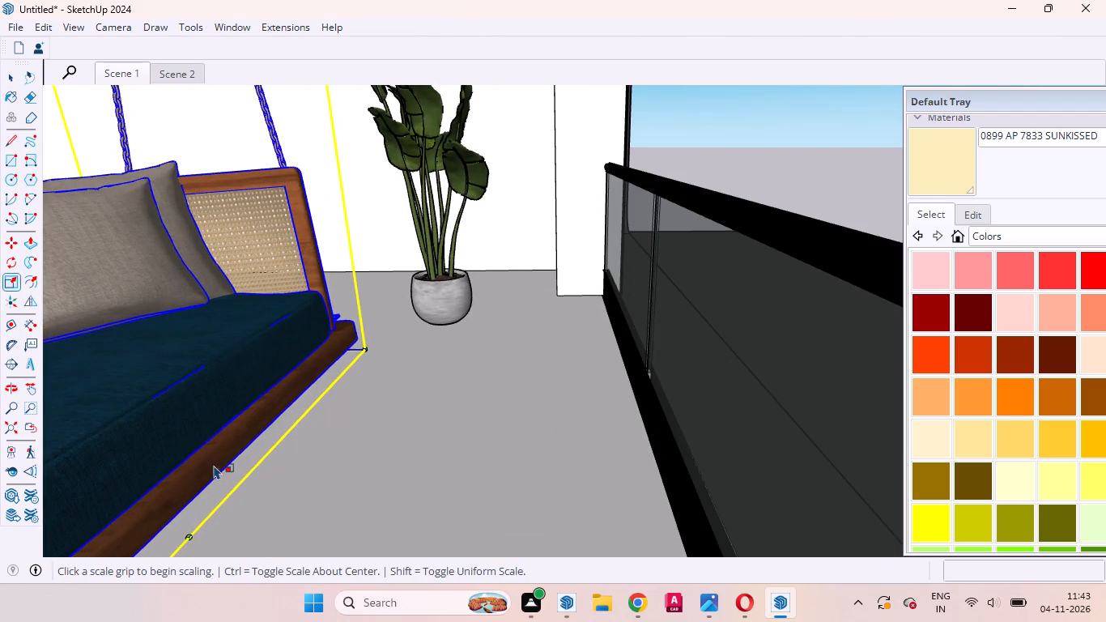
scroll(352, 347, "down", 3)
middle_click_drag(200, 492, 220, 466)
scroll(224, 501, "up", 3)
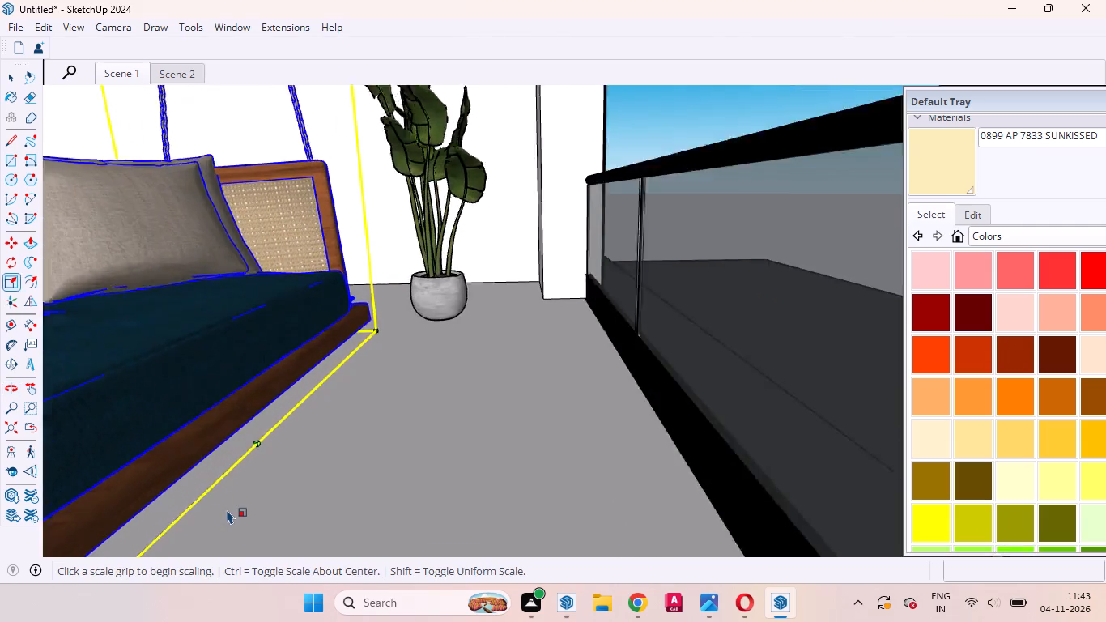
scroll(227, 509, "up", 7)
middle_click_drag(222, 494, 197, 346)
scroll(175, 371, "down", 3)
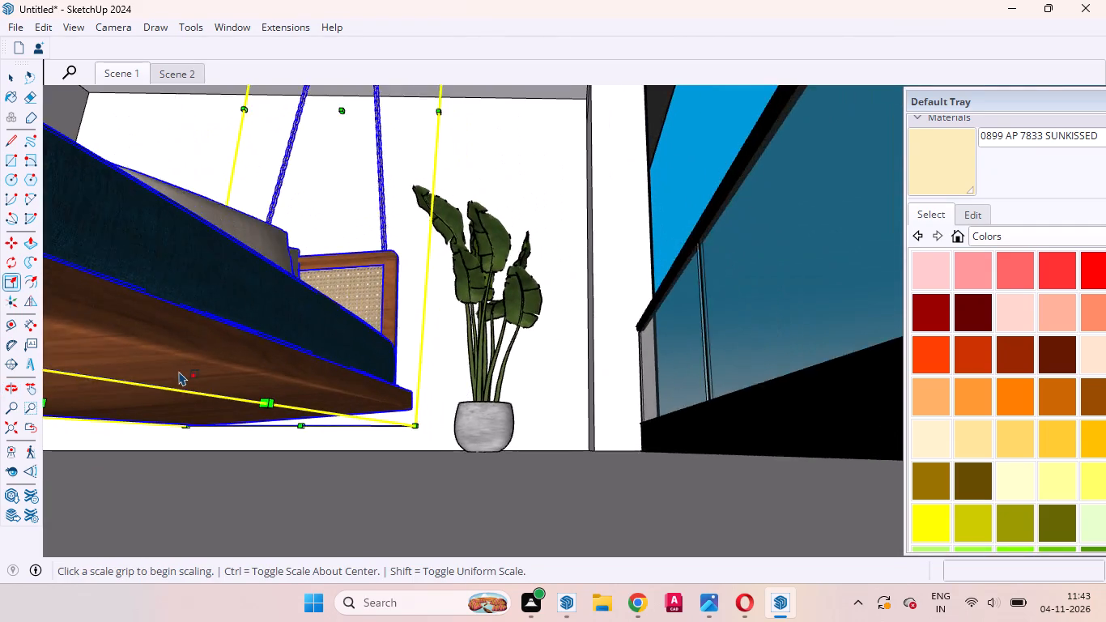
scroll(179, 371, "down", 5)
left_click(26, 428)
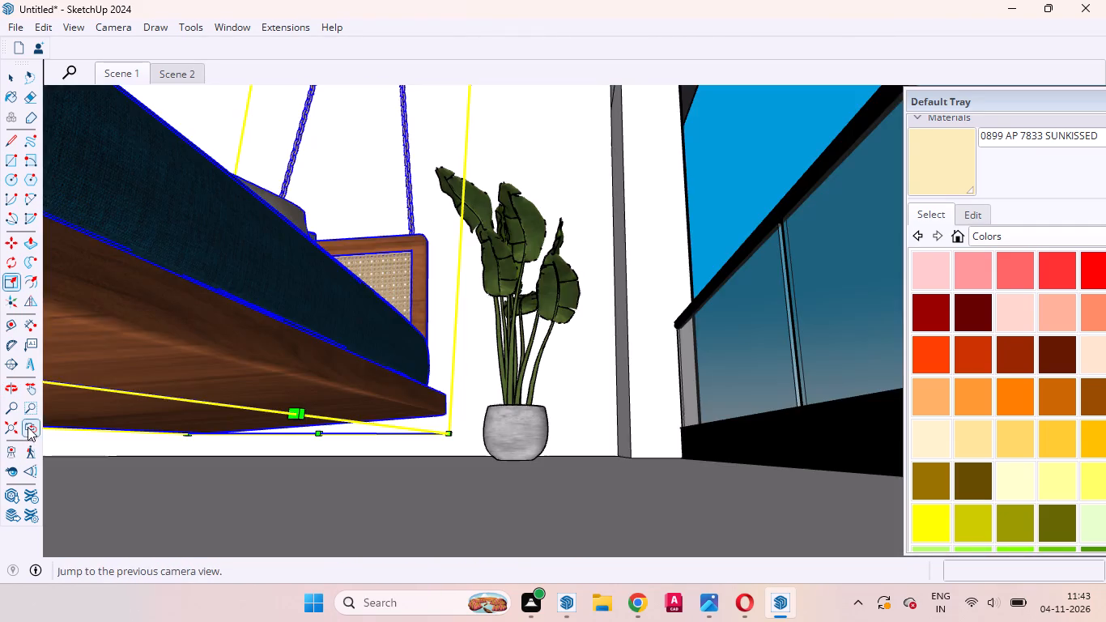
middle_click_drag(245, 347, 197, 399)
scroll(194, 396, "up", 1)
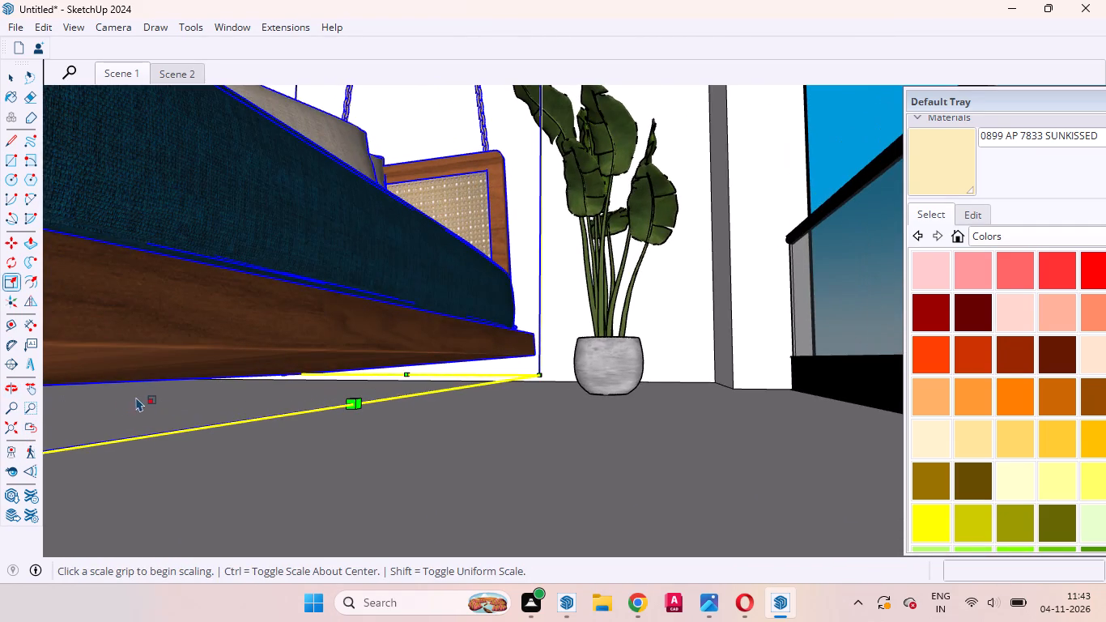
scroll(136, 397, "down", 2)
left_click(73, 400)
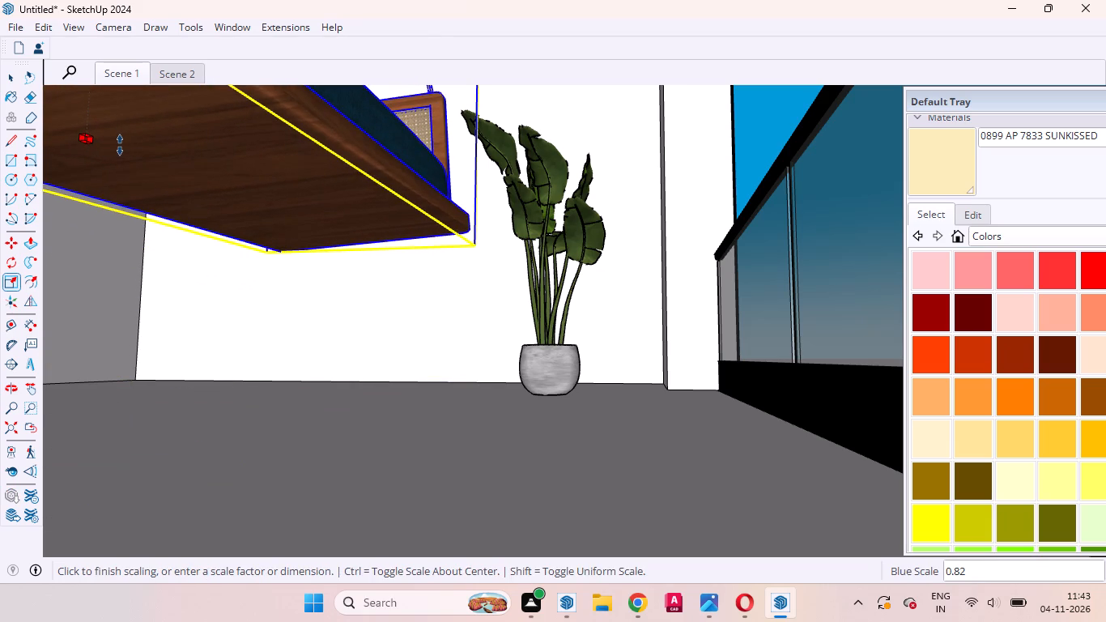
left_click(120, 130)
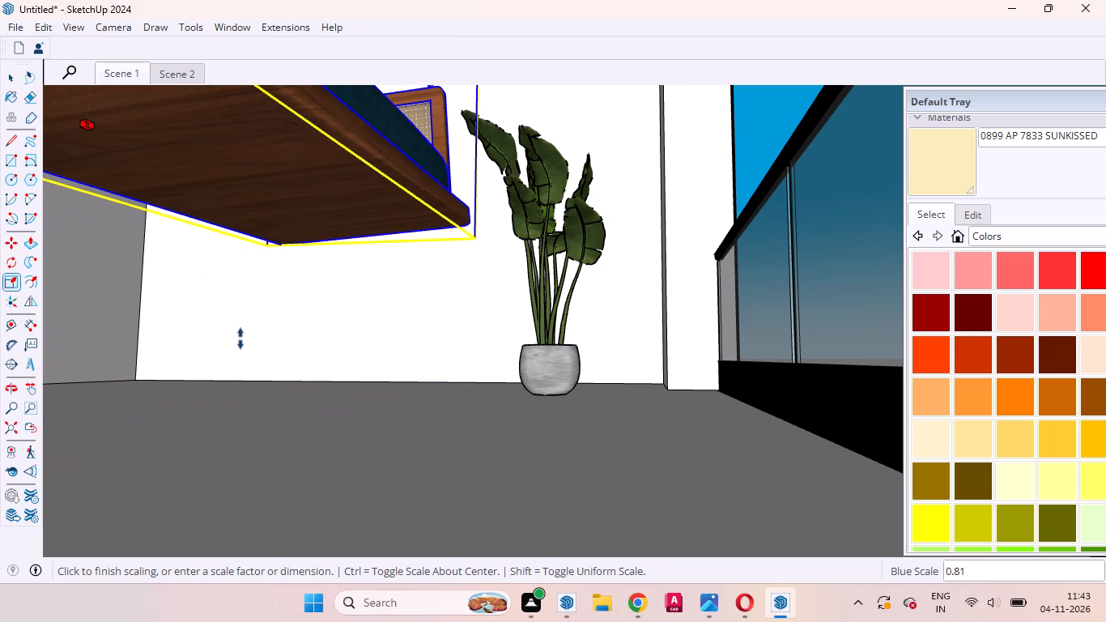
key("space")
scroll(240, 341, "down", 4)
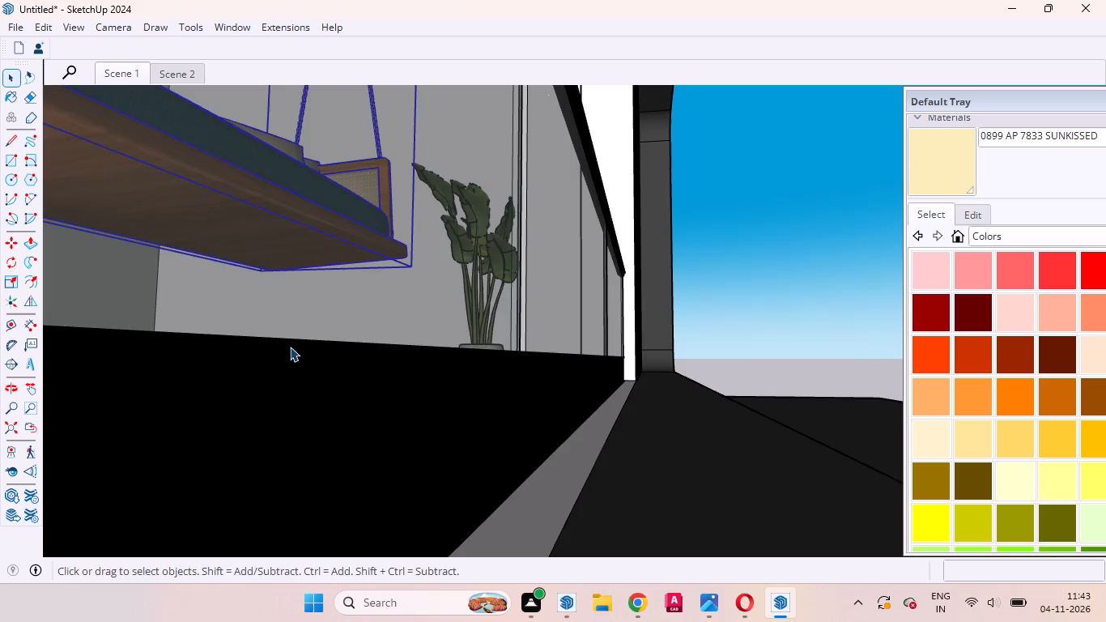
middle_click_drag(291, 367, 49, 475)
scroll(311, 408, "down", 17)
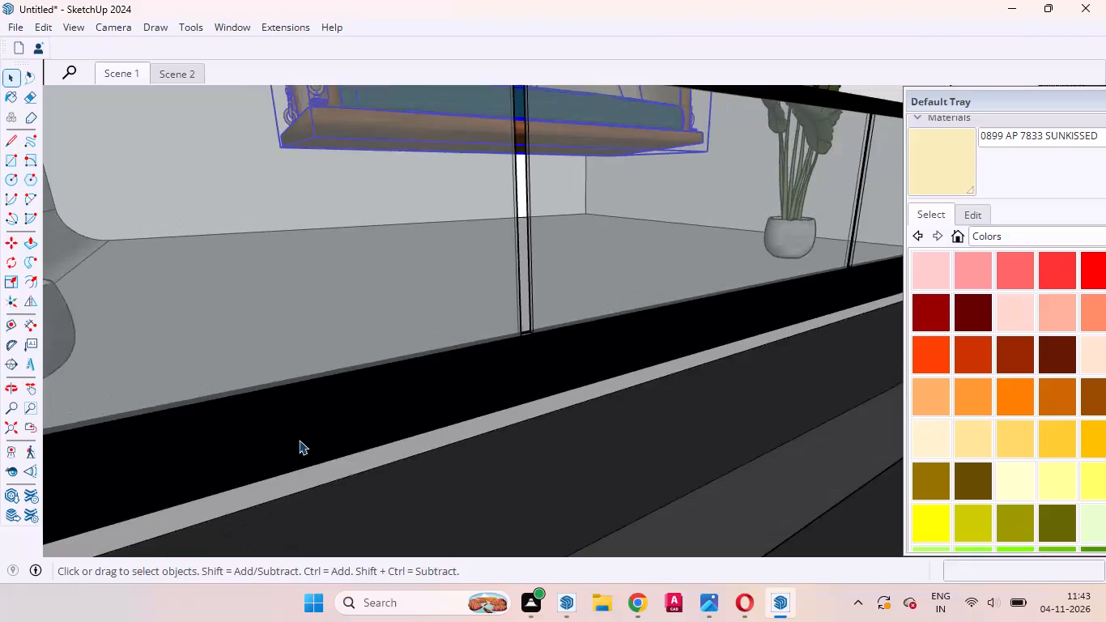
scroll(299, 440, "down", 20)
scroll(299, 440, "down", 2)
middle_click_drag(410, 383, 299, 307)
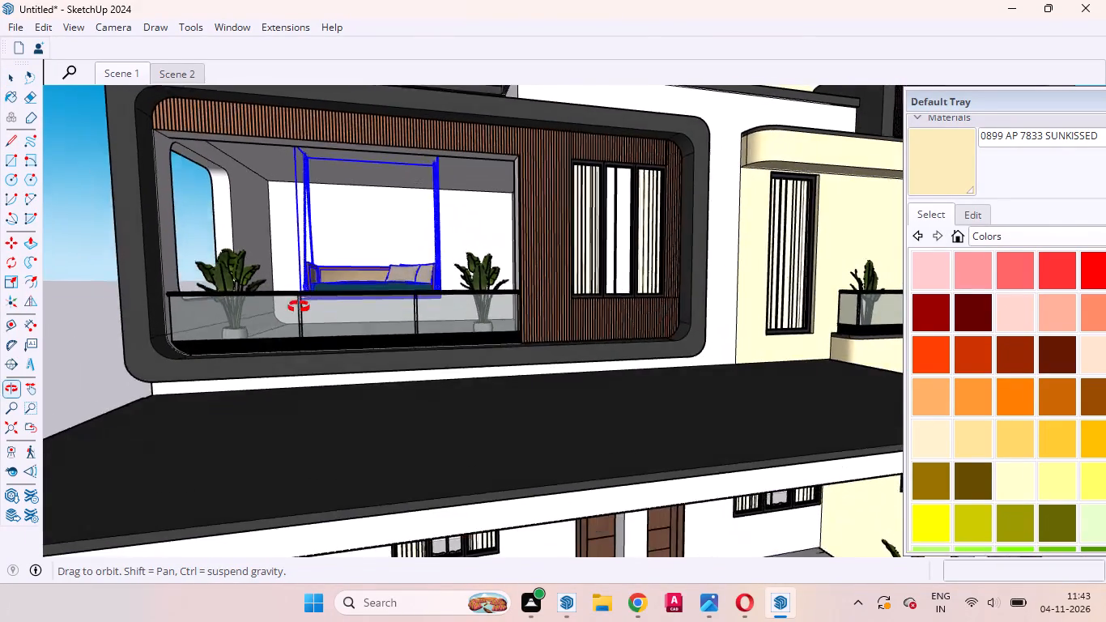
left_click(104, 273)
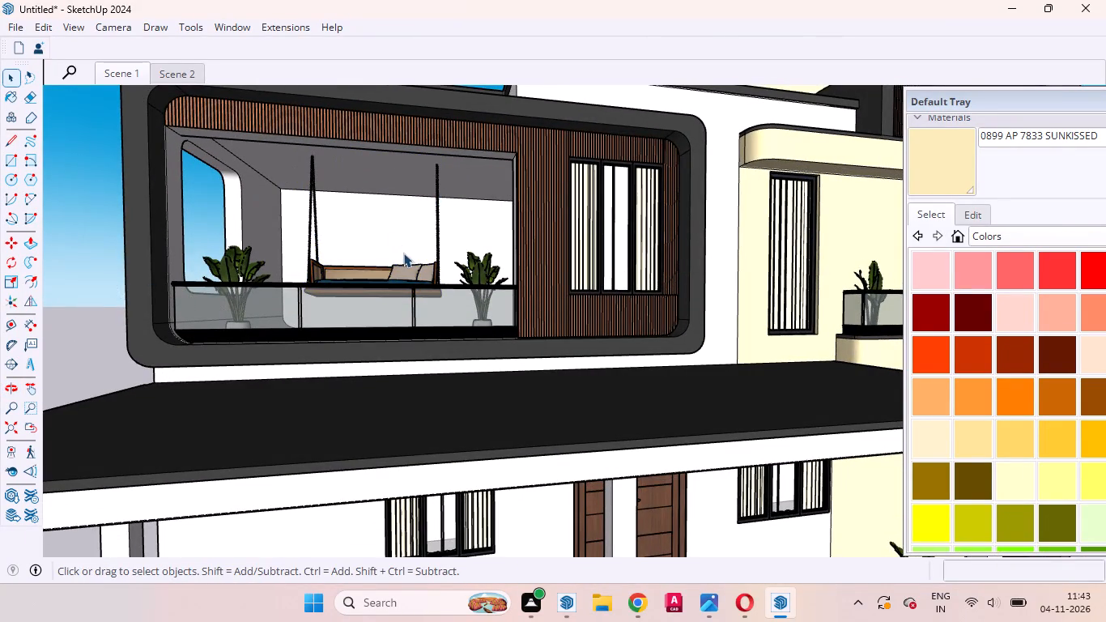
Open the upper-balcony swing's outer group for editing.
scroll(404, 253, "up", 1)
middle_click_drag(436, 329, 454, 462)
scroll(385, 283, "up", 4)
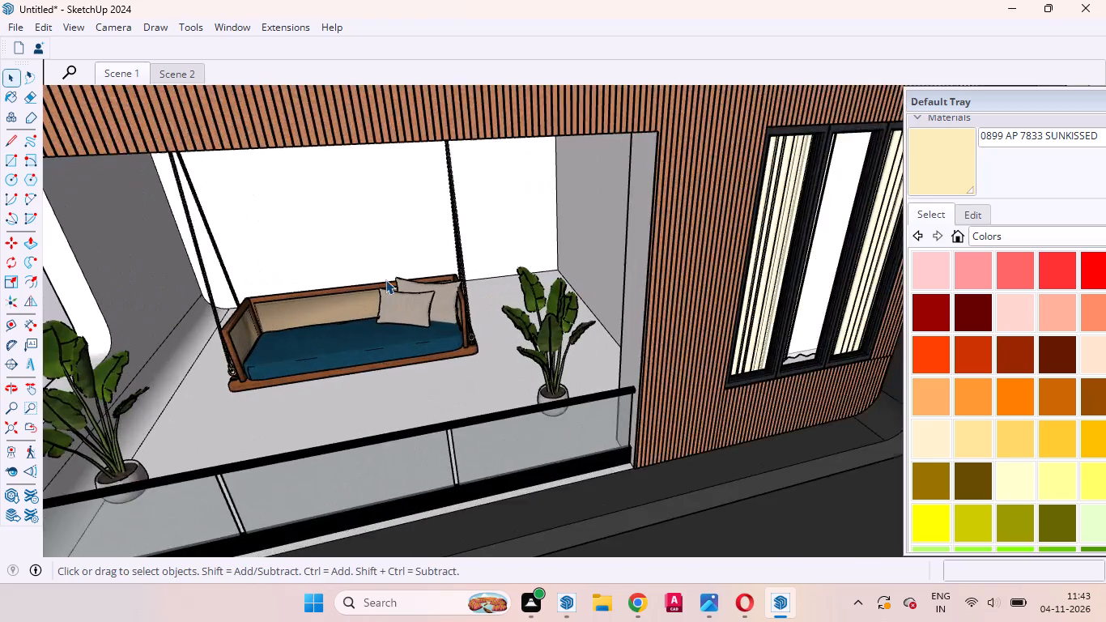
scroll(385, 279, "up", 5)
middle_click_drag(340, 387, 441, 388)
scroll(209, 320, "up", 5)
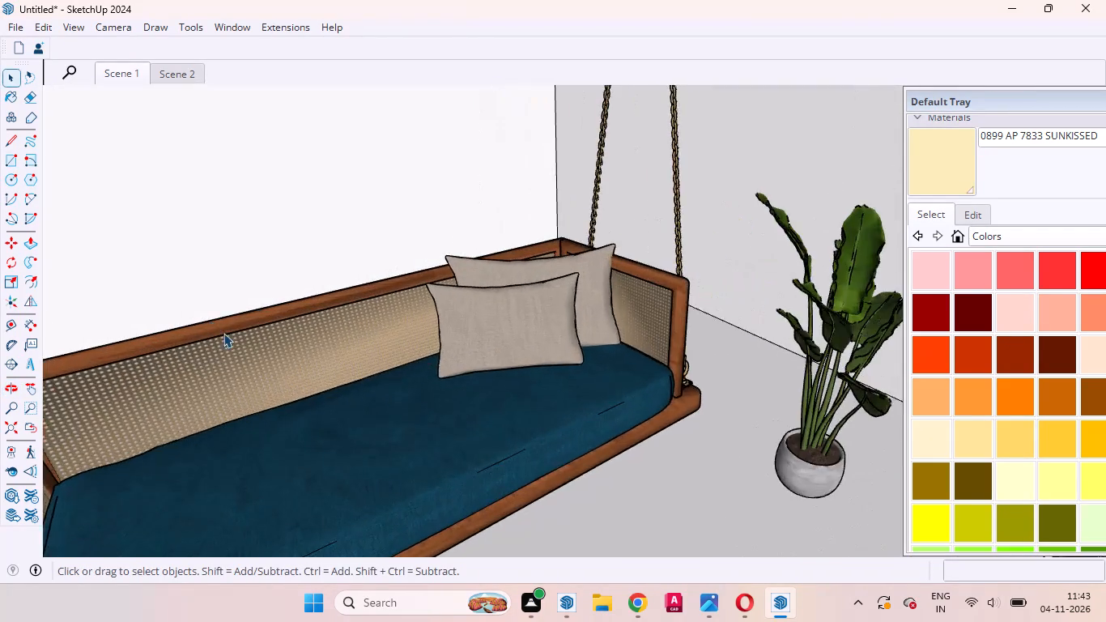
scroll(235, 339, "down", 5)
scroll(355, 339, "down", 2)
left_click(255, 422)
middle_click_drag(250, 420, 275, 422)
double_click(274, 420)
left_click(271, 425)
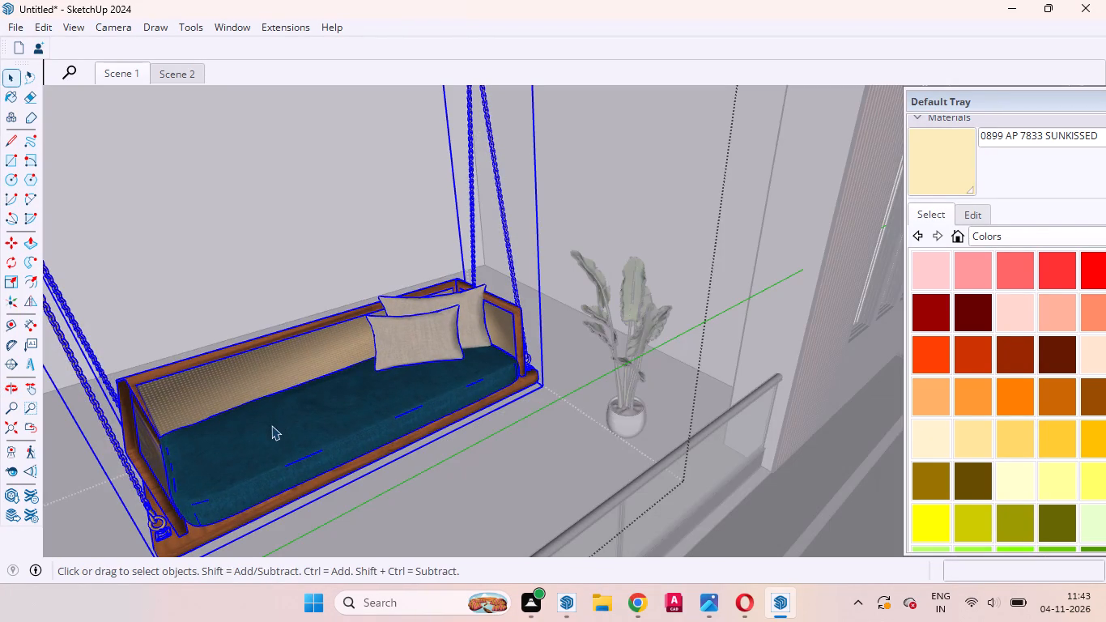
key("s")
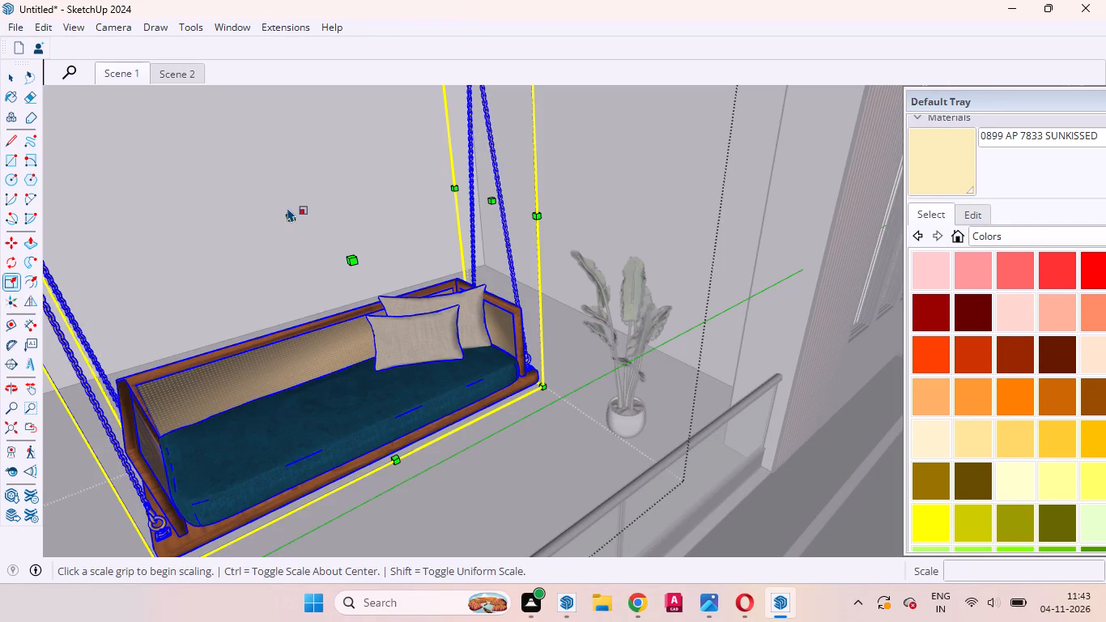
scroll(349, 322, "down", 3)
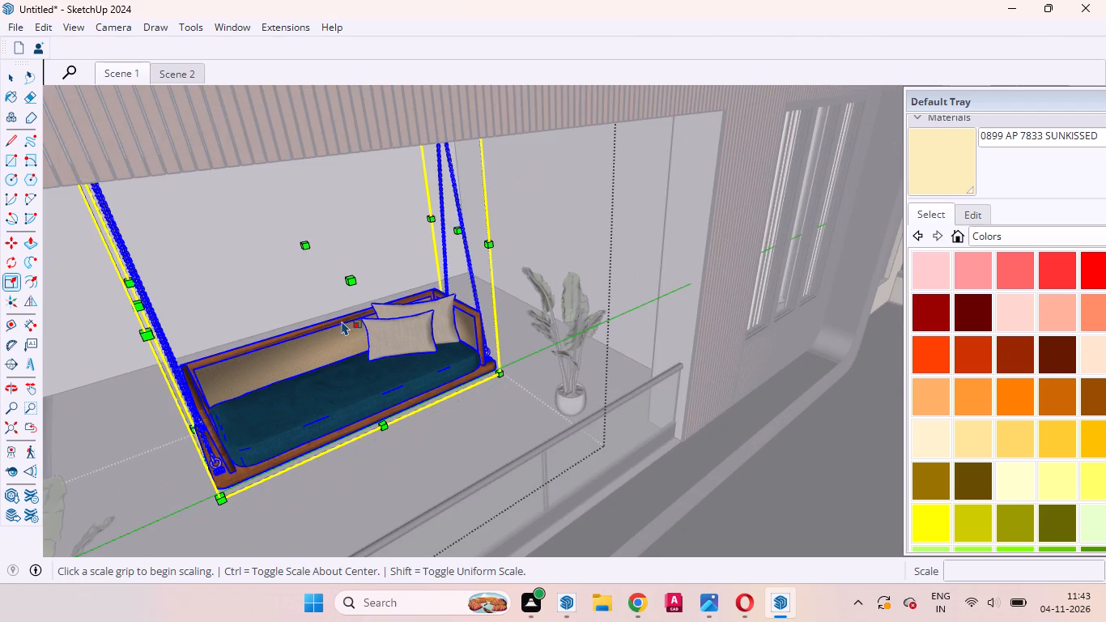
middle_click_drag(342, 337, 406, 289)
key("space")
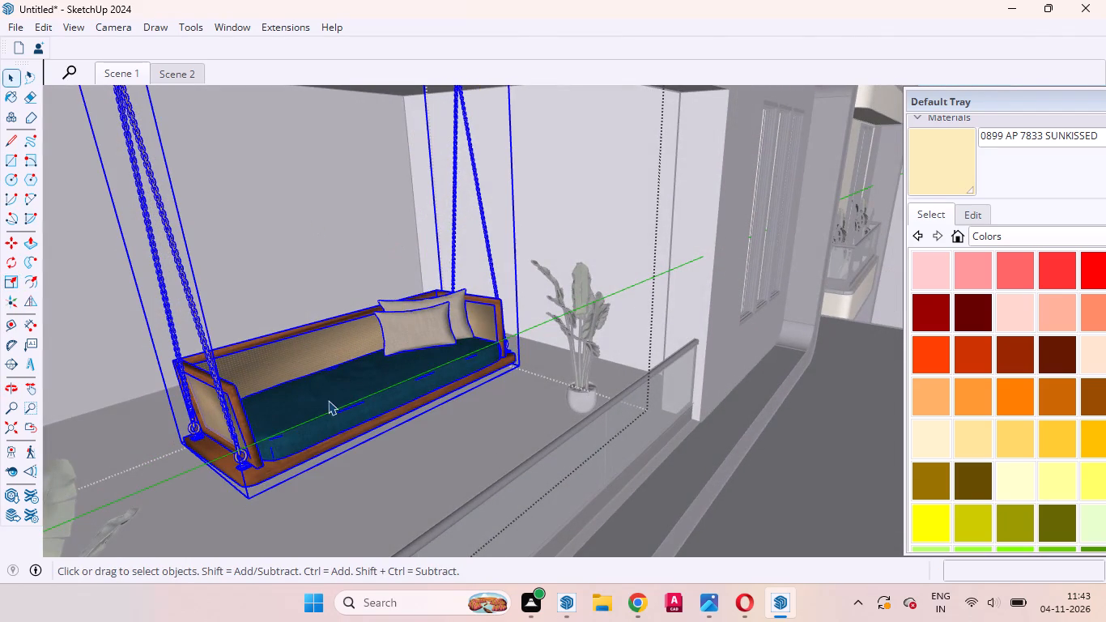
Inside the nested swing groups, scale only the seat with its frame and cushions vertically from its top by a factor of about 1.23.
double_click(329, 399)
double_click(304, 384)
left_click(266, 343)
left_click(284, 364)
double_click(304, 393)
triple_click(274, 364)
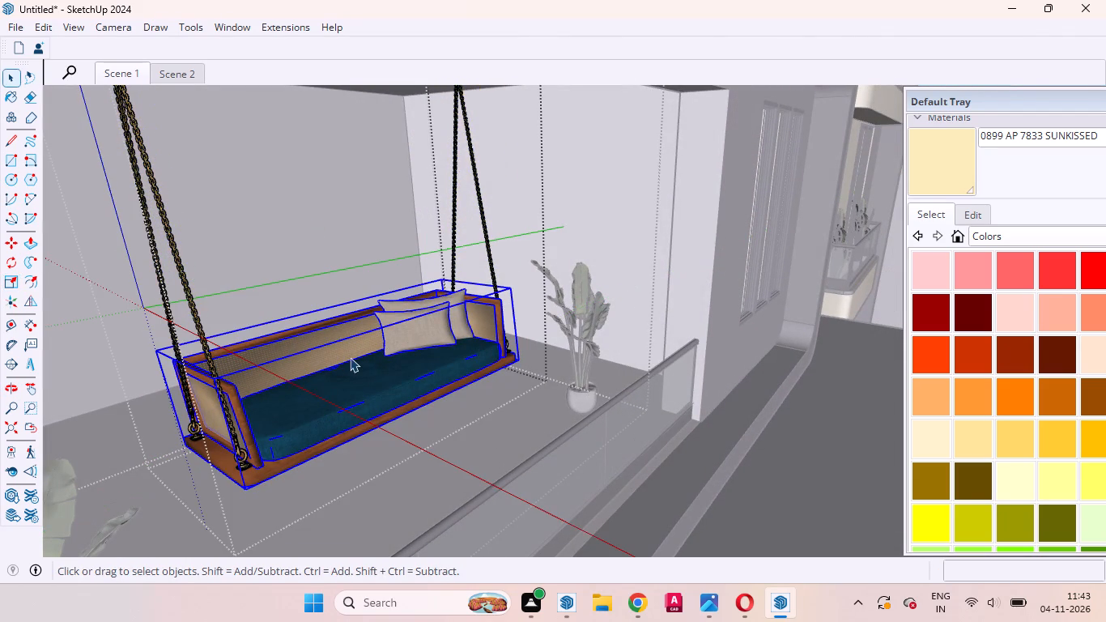
key("s")
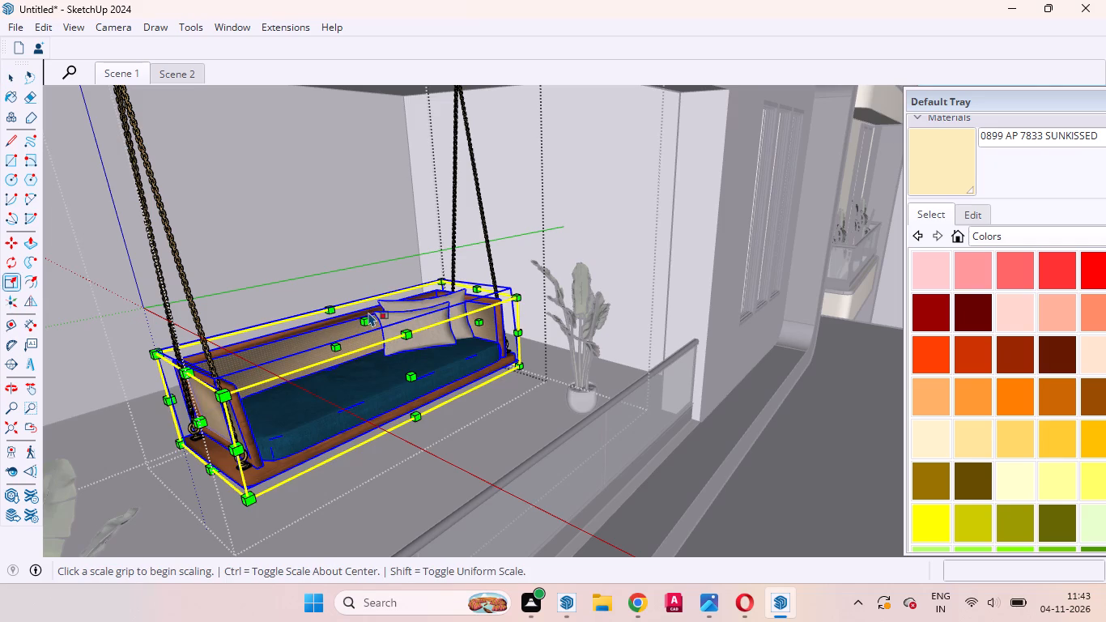
left_click(366, 317)
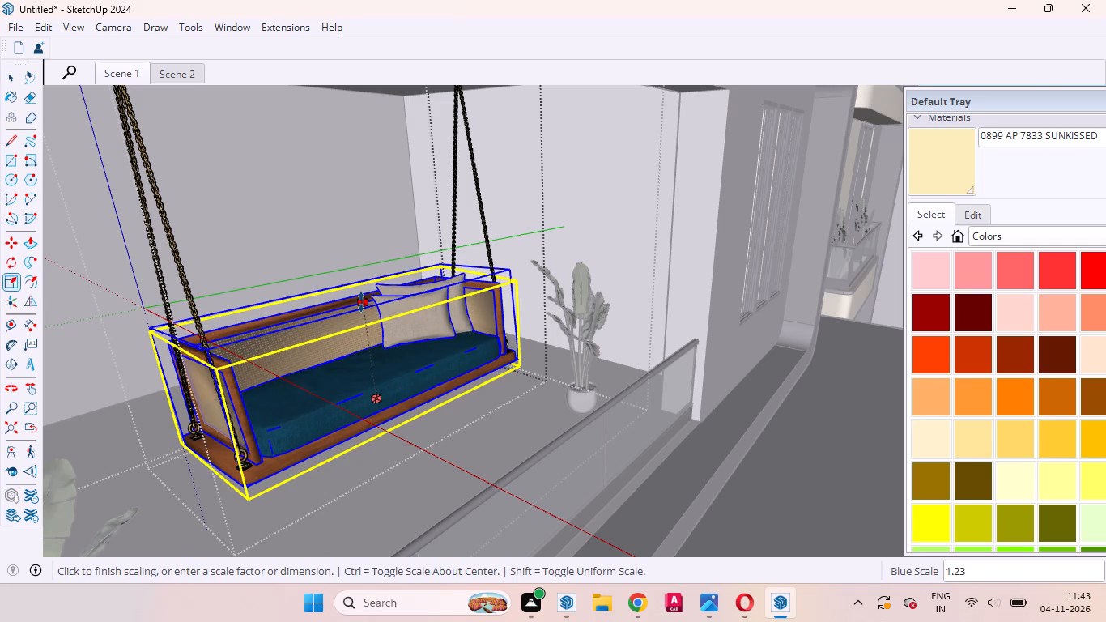
left_click(361, 302)
key("space")
left_click(364, 459)
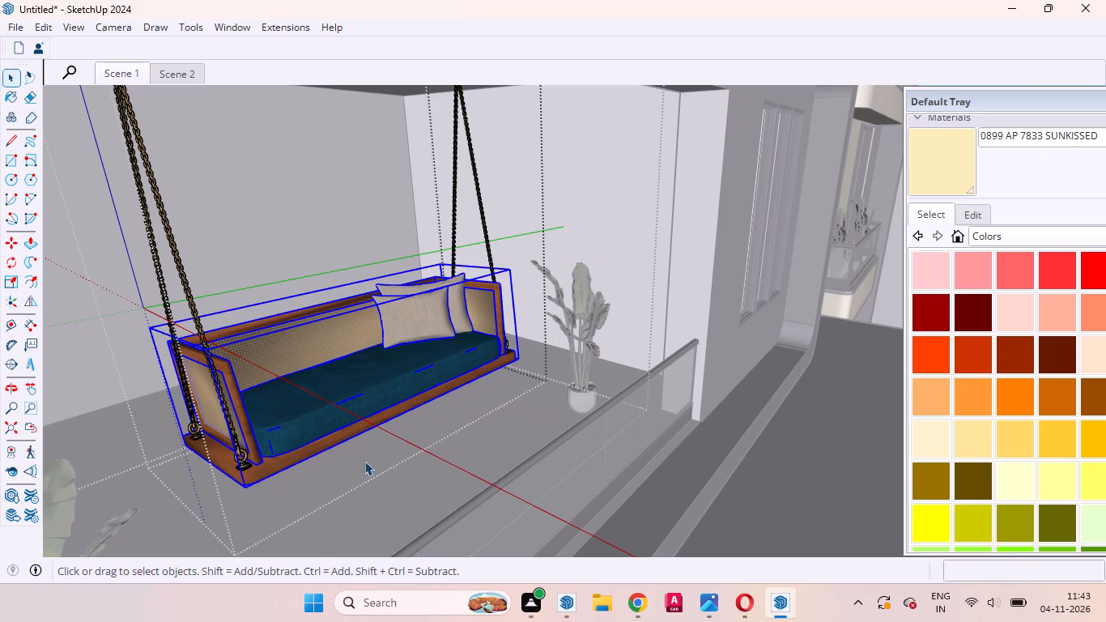
Leave the nested swing groups' editing and return to the Scene 1 front view.
middle_click_drag(392, 454, 218, 462)
scroll(368, 373, "down", 8)
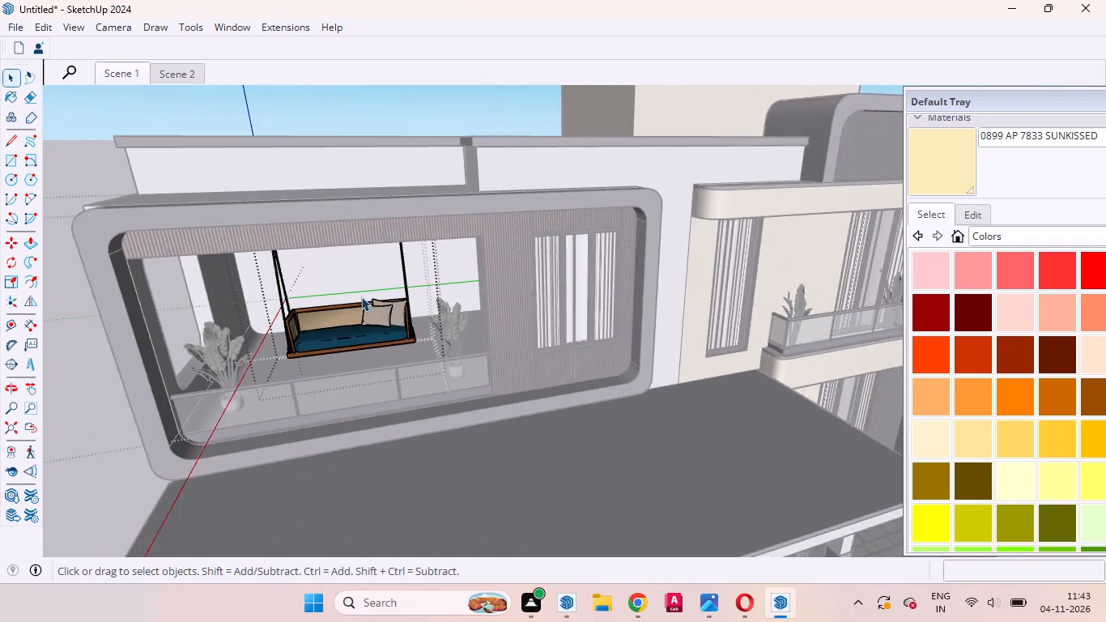
scroll(361, 296, "down", 8)
double_click(207, 396)
triple_click(208, 394)
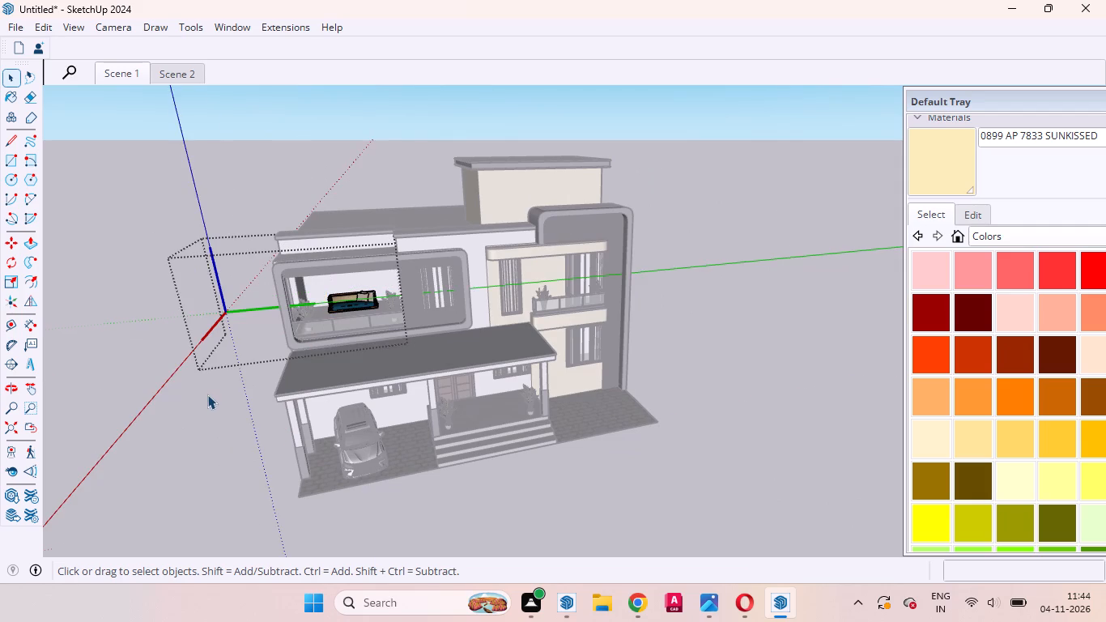
left_click(130, 73)
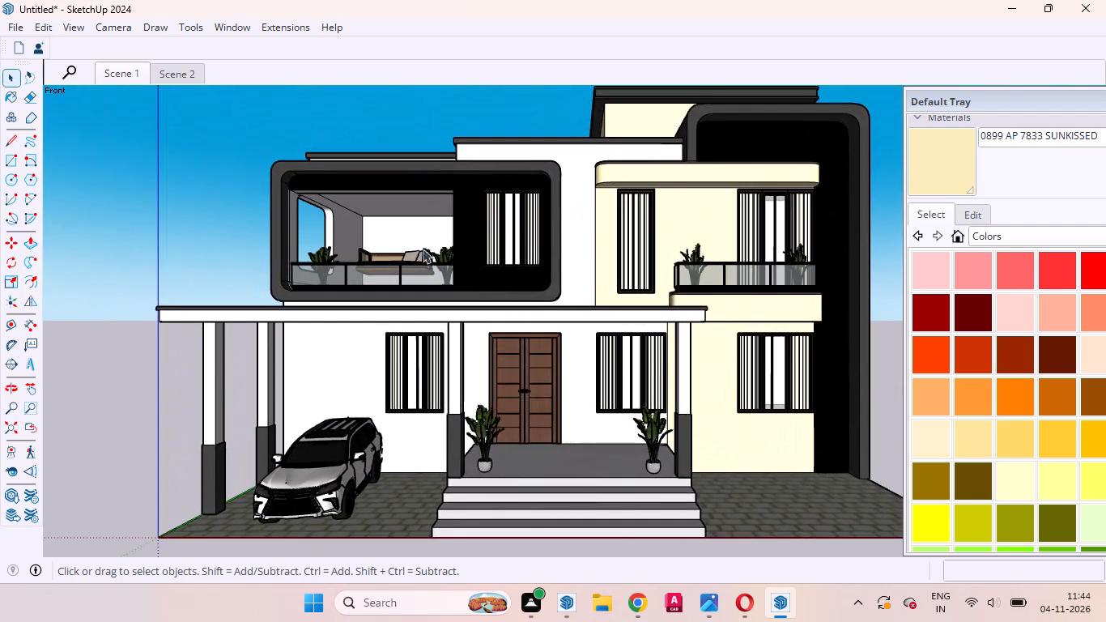
Examine how the raised swing seat shows above the balcony railing in the Scene 1 and Scene 2 views.
scroll(420, 233, "up", 4)
scroll(419, 238, "down", 2)
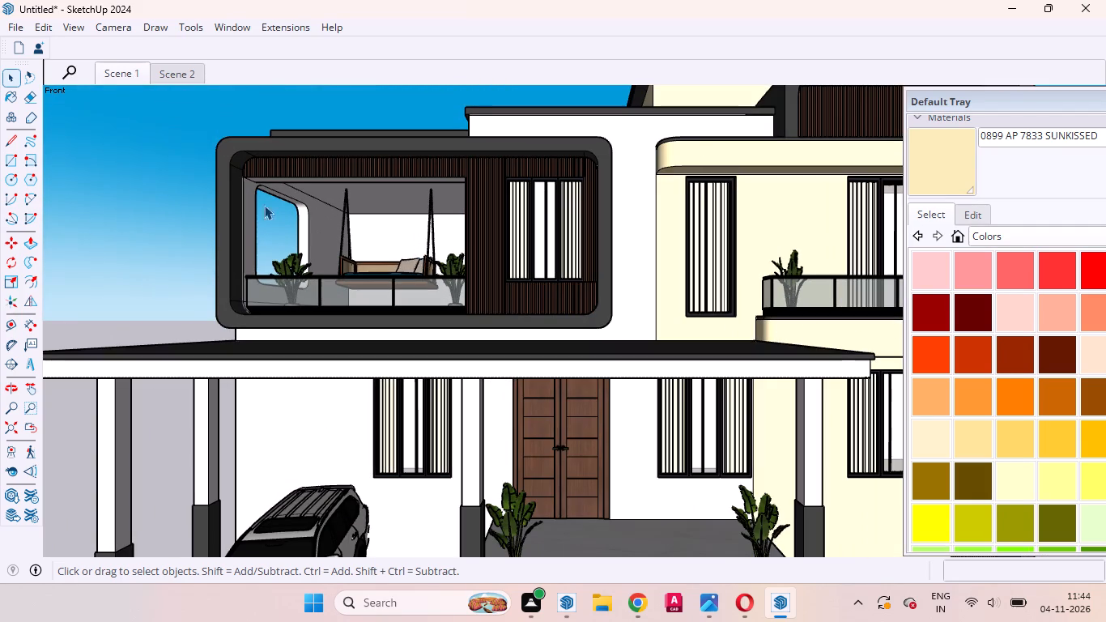
left_click(108, 66)
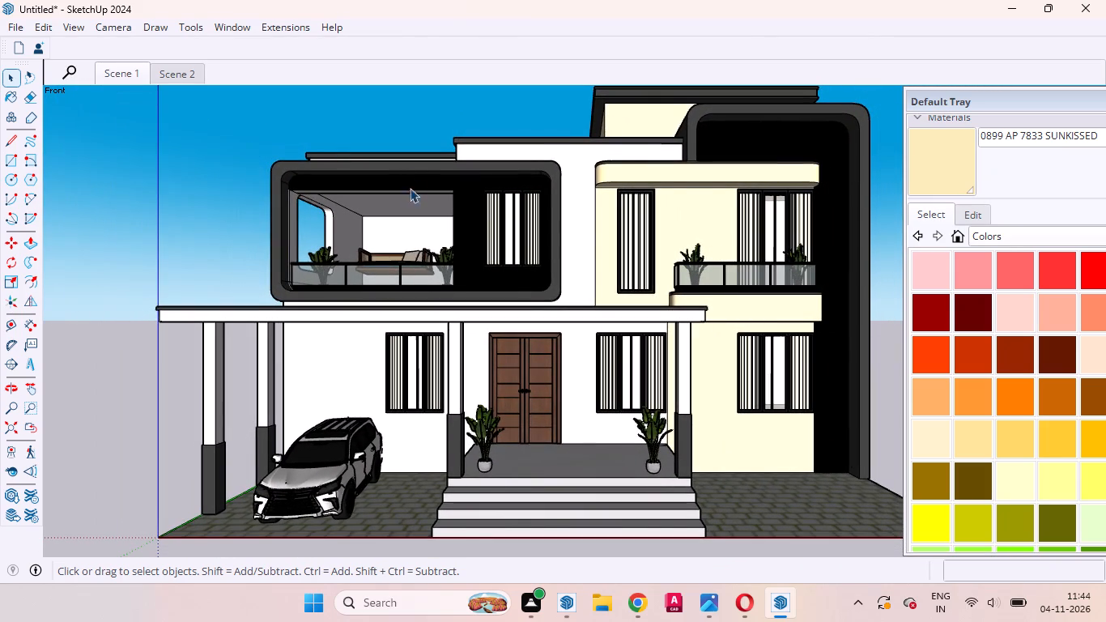
scroll(401, 208, "up", 1)
left_click(183, 80)
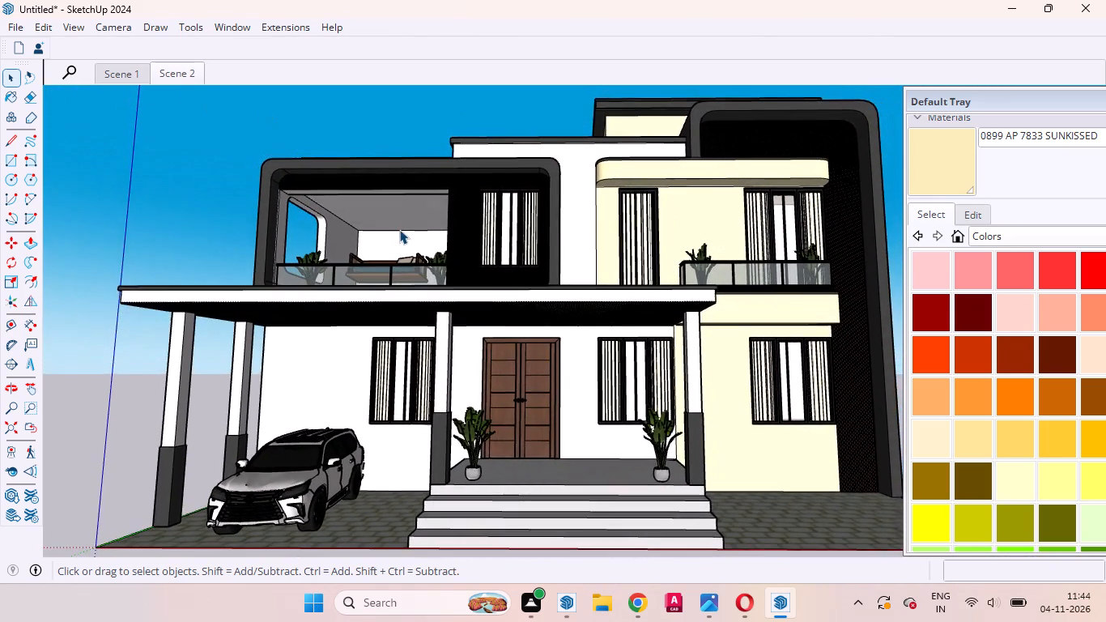
Open the upper-balcony swing's nested groups down to a single link of its rear hanging chain.
scroll(399, 228, "up", 4)
middle_click_drag(382, 257, 388, 351)
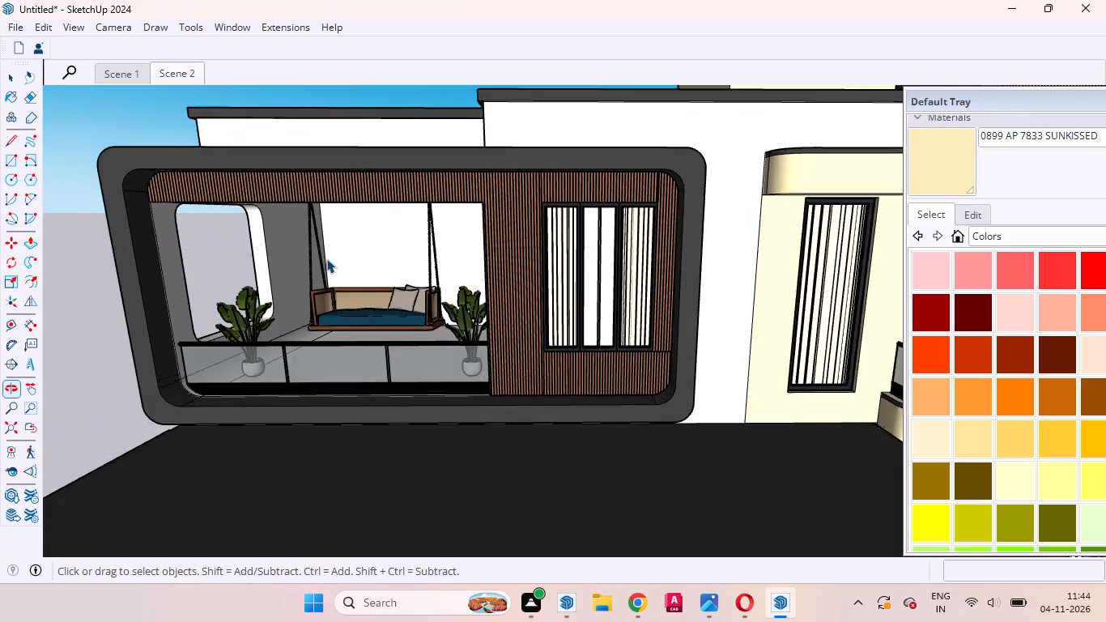
scroll(323, 258, "up", 20)
left_click(322, 248)
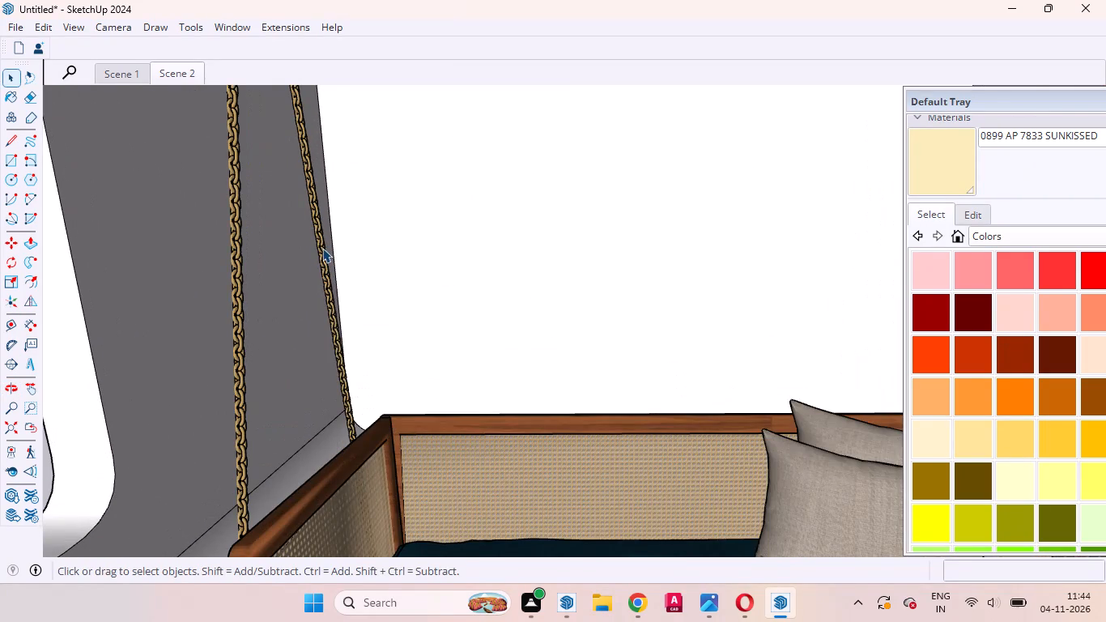
double_click(322, 248)
left_click(321, 241)
double_click(320, 241)
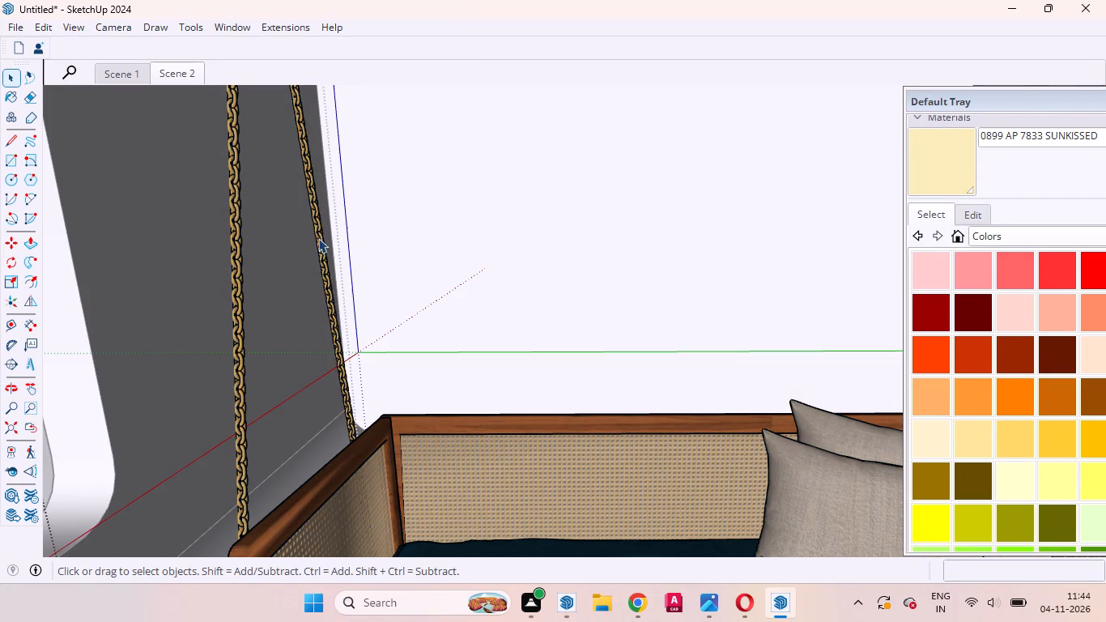
left_click(317, 233)
double_click(317, 231)
left_click(316, 226)
triple_click(317, 217)
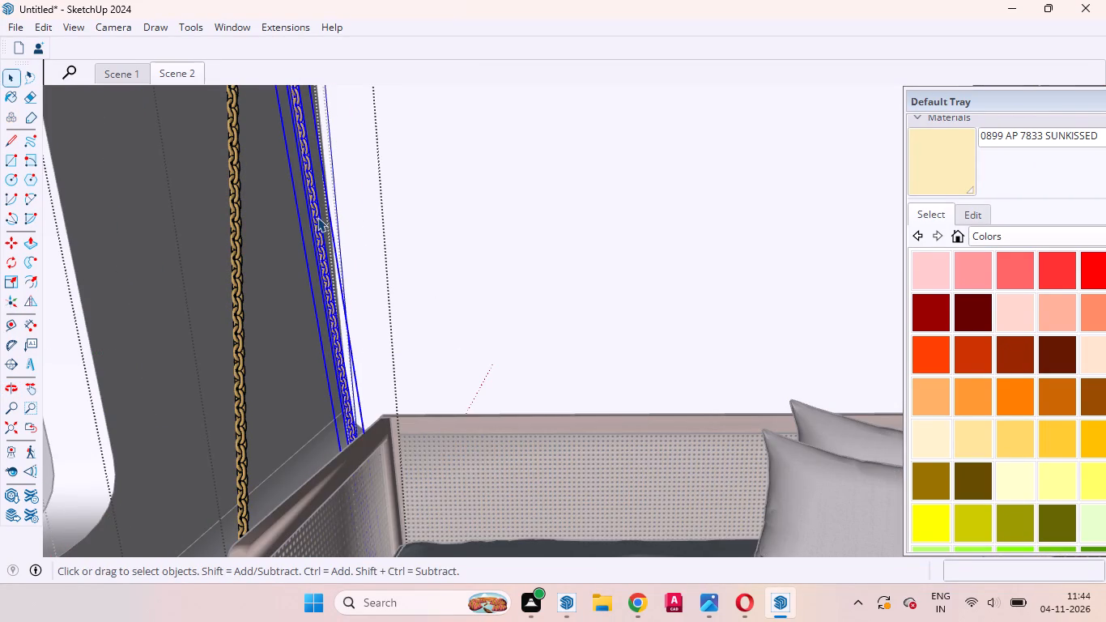
triple_click(315, 214)
left_click(313, 212)
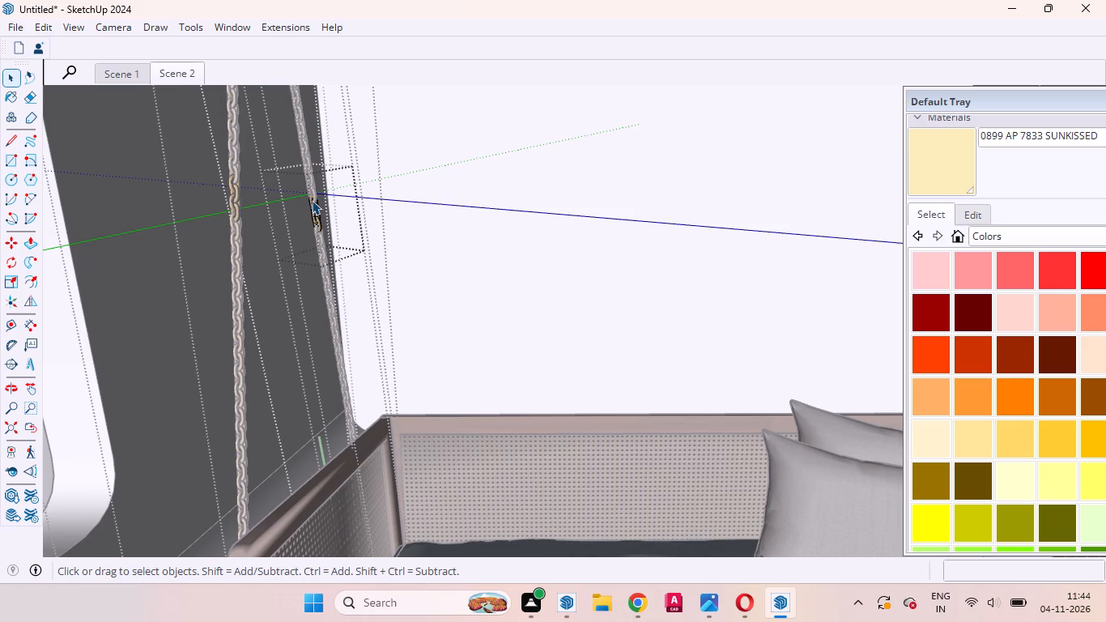
left_click(308, 177)
Choose the black Color M09 material and try to paint the opened chain link with it.
left_click_drag(969, 100, 791, 89)
scroll(968, 346, "down", 8)
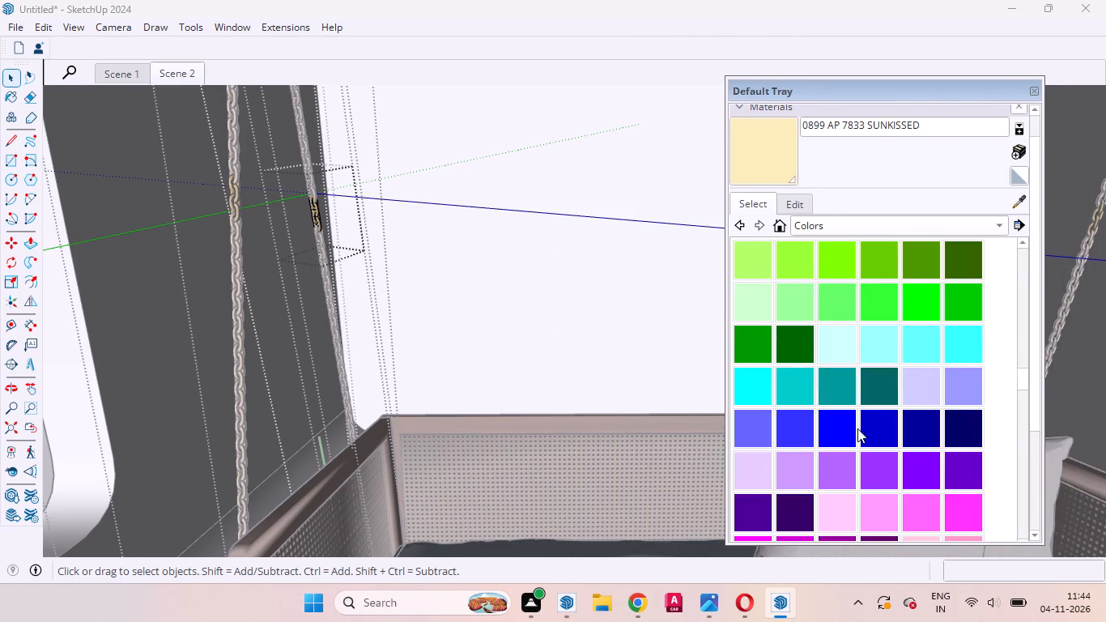
scroll(853, 435, "down", 10)
left_click(876, 255)
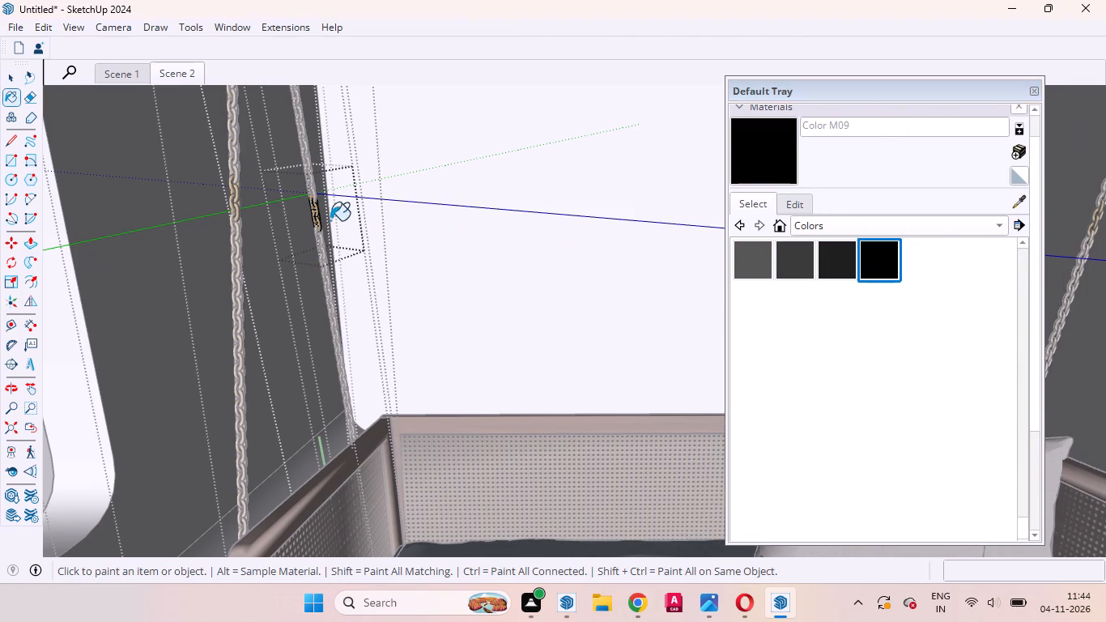
left_click(310, 205)
left_click(325, 253)
left_click(317, 256)
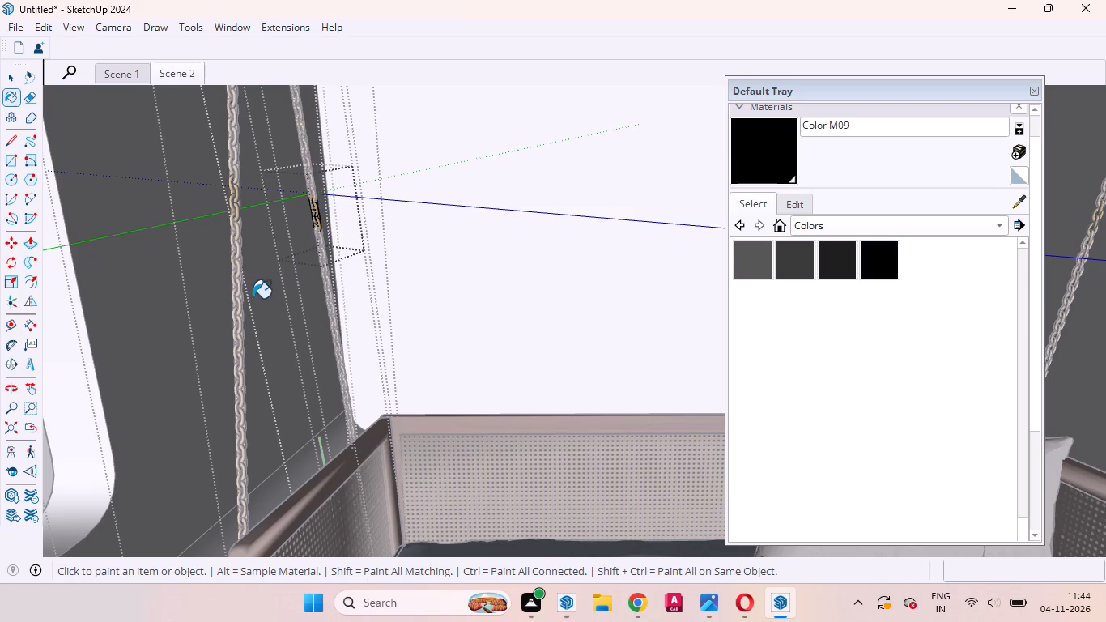
key("space")
Open a lower link of the same swing chain and paint all its geometry with the black Color M09.
double_click(325, 369)
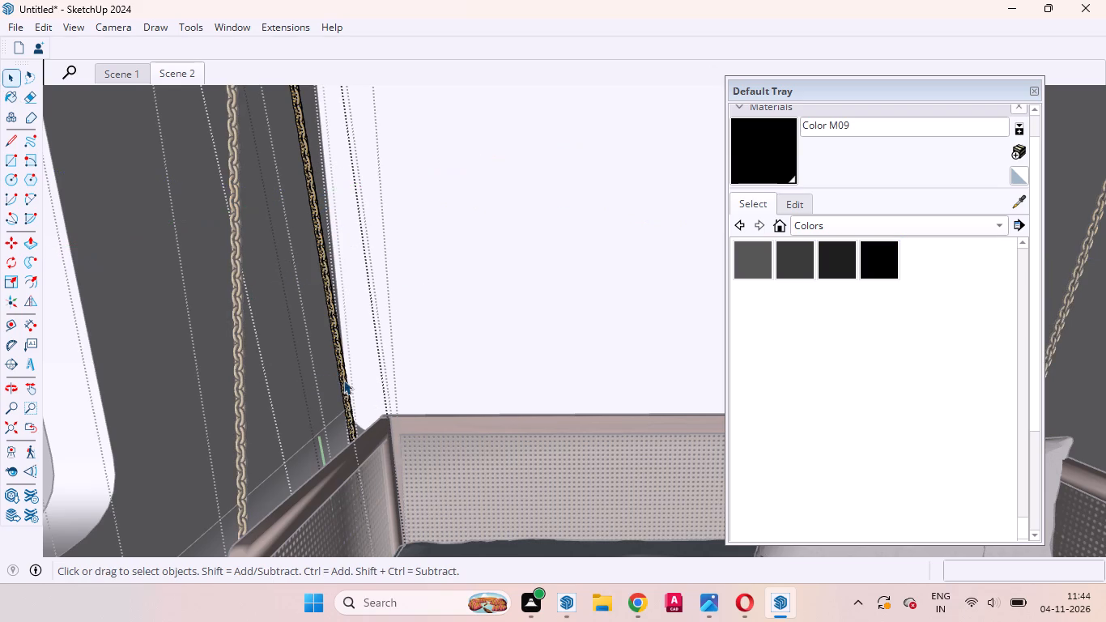
left_click(344, 376)
double_click(330, 300)
left_click(327, 295)
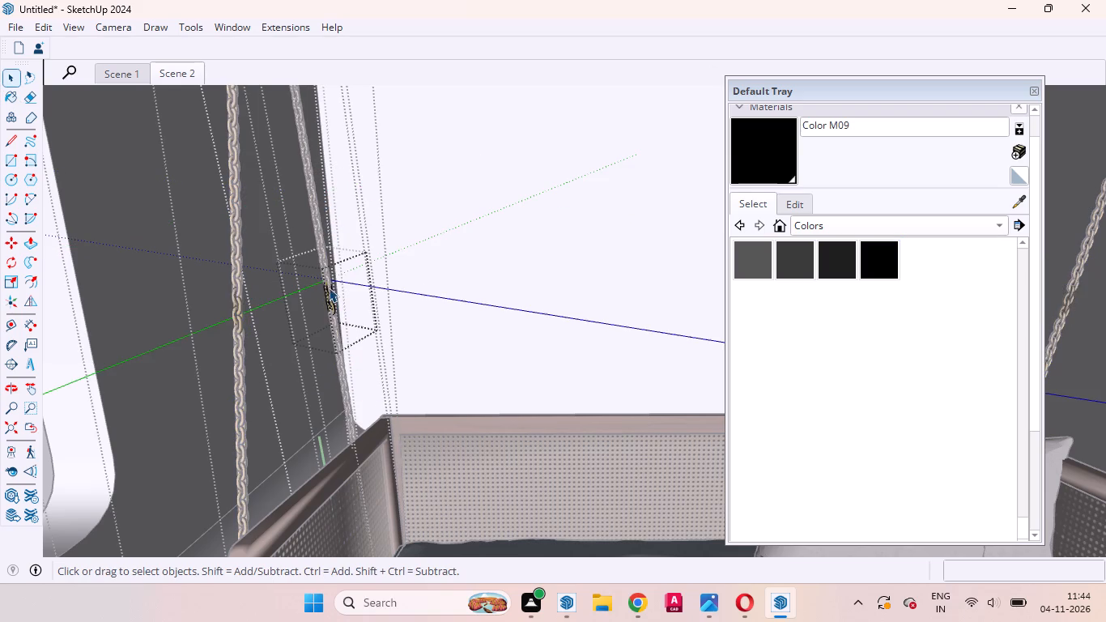
left_click(329, 288)
left_click(330, 281)
left_click(325, 263)
left_click(321, 255)
scroll(339, 300, "up", 7)
scroll(346, 295, "down", 3)
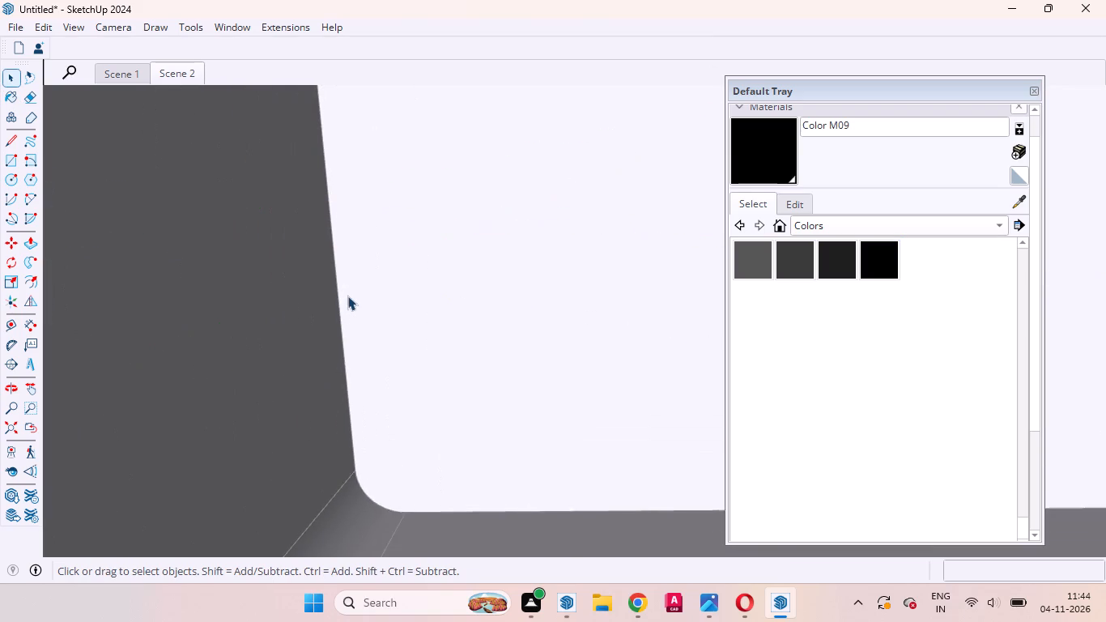
scroll(349, 311, "down", 2)
left_click(338, 309)
double_click(338, 309)
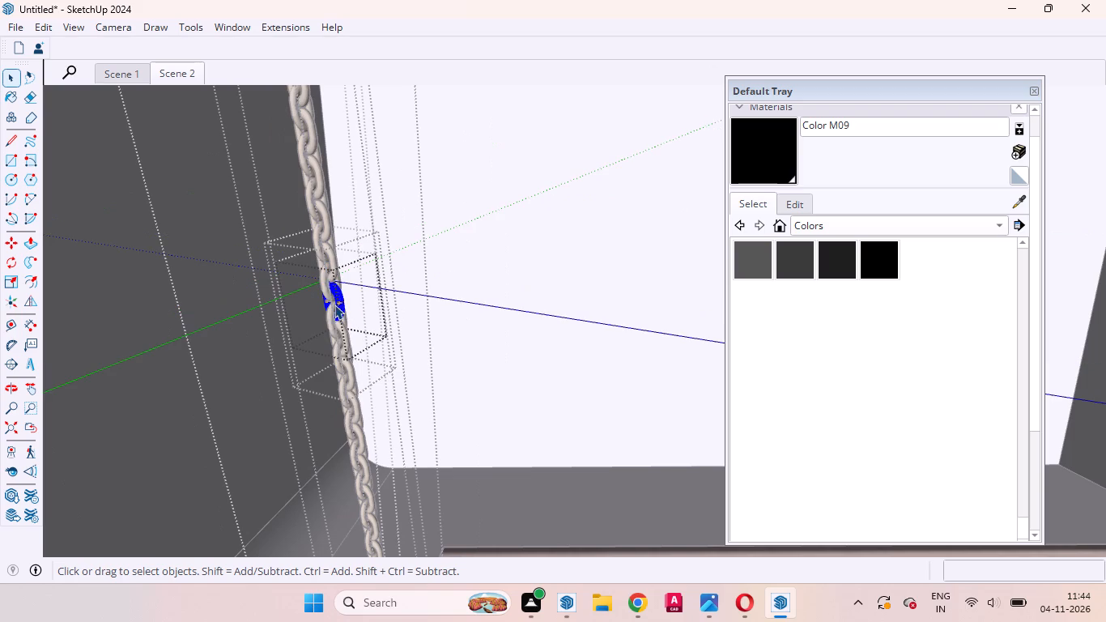
left_click(334, 305)
left_click(755, 153)
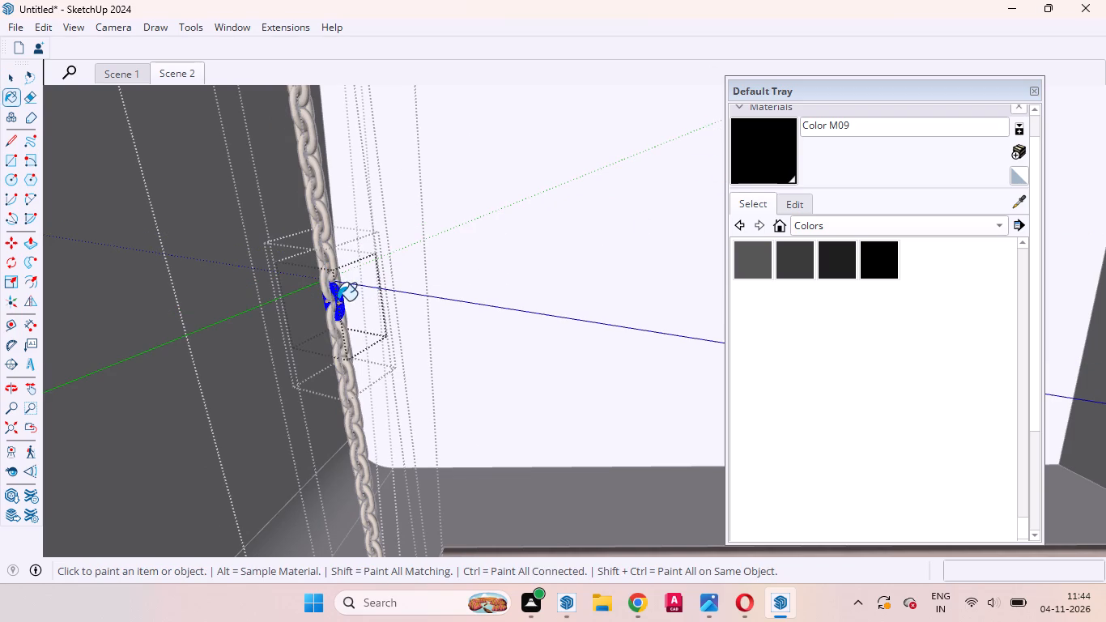
left_click(338, 300)
left_click(342, 339)
key("space")
Open the adjoining gold chain link and paint its outer side surface with the black Color M09.
double_click(333, 334)
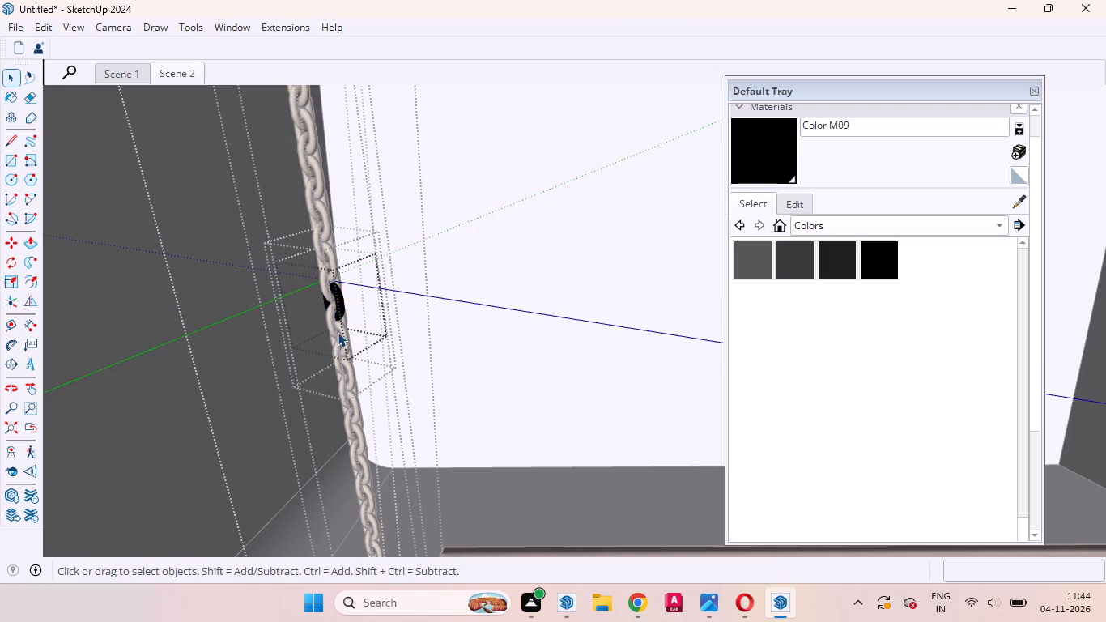
double_click(338, 331)
left_click(337, 326)
triple_click(331, 319)
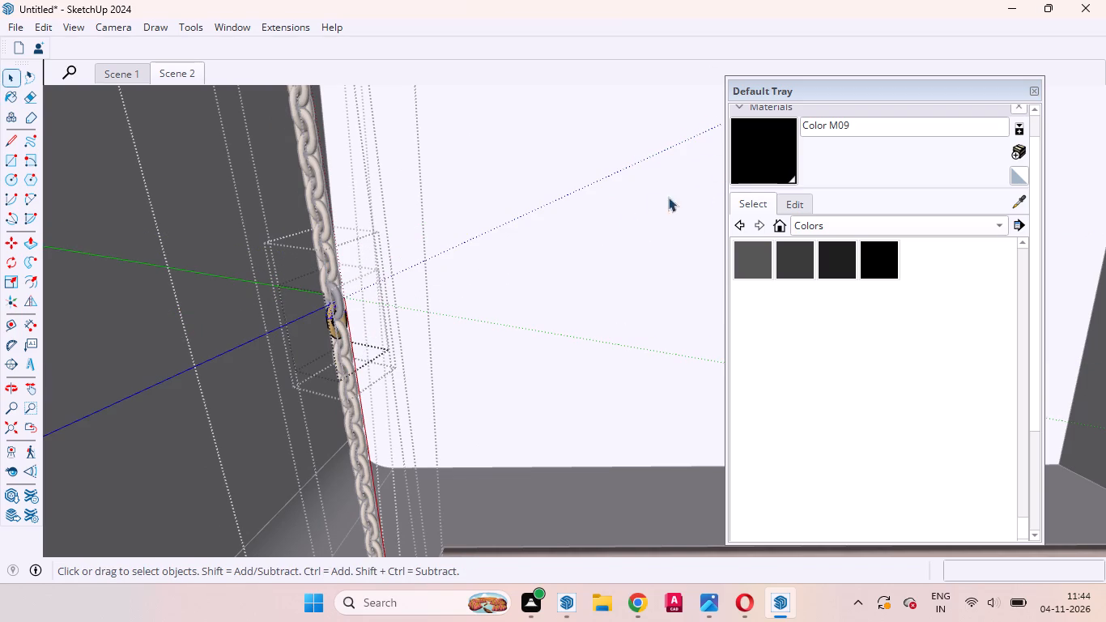
left_click(743, 166)
left_click(328, 316)
scroll(335, 339, "up", 13)
left_click(326, 316)
key("space")
Paint the remaining gold surfaces of the opened chain link with the black Color M09.
left_click(347, 330)
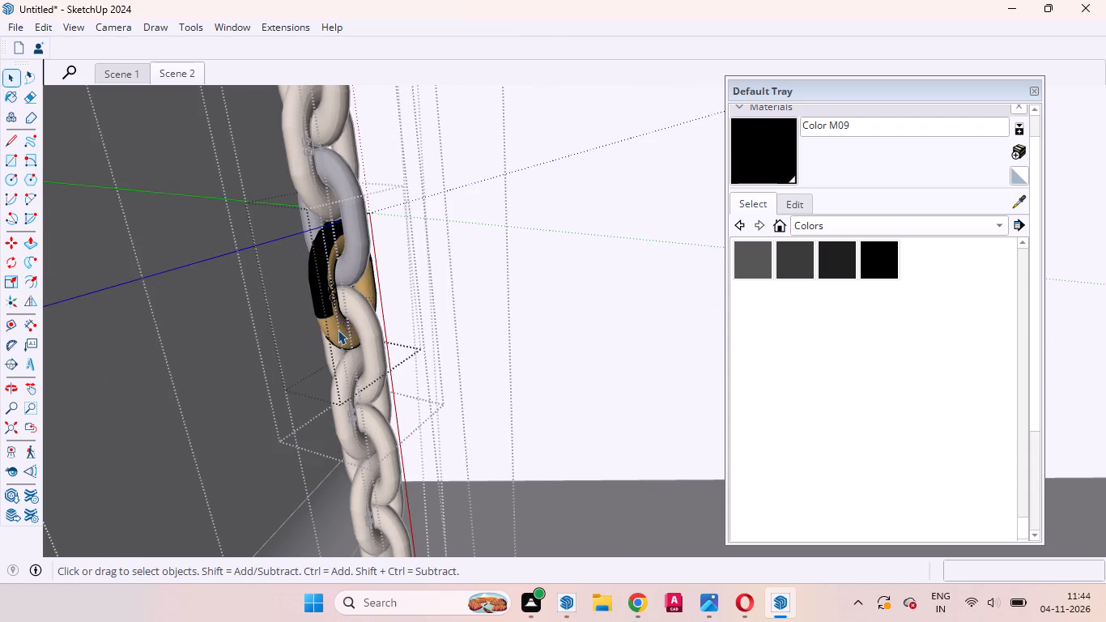
double_click(334, 330)
left_click(748, 163)
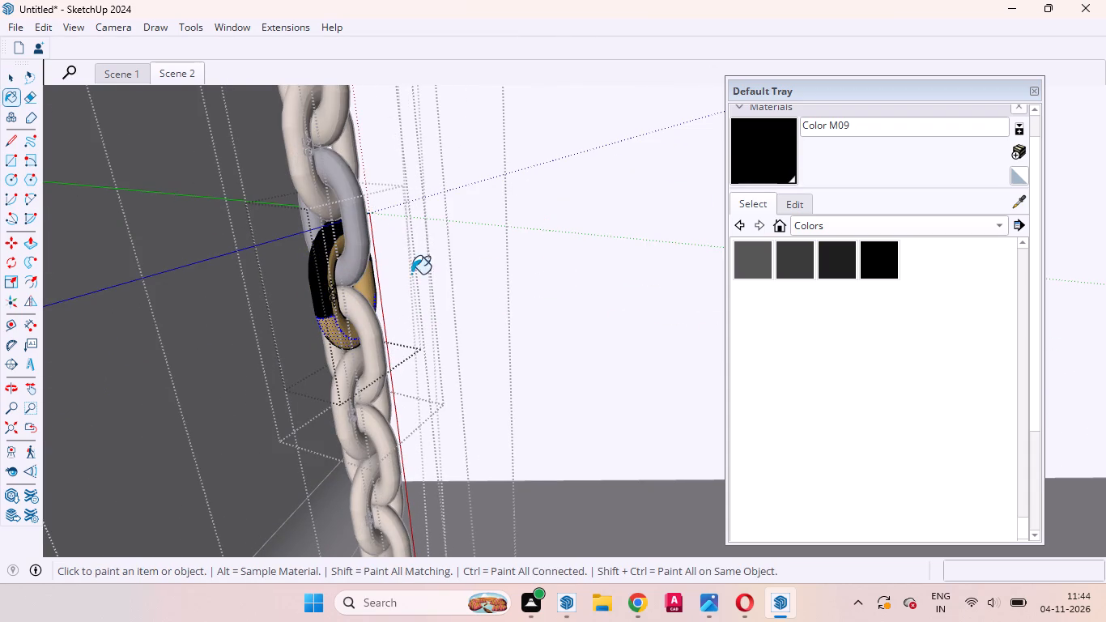
left_click(341, 333)
left_click(342, 318)
left_click(368, 285)
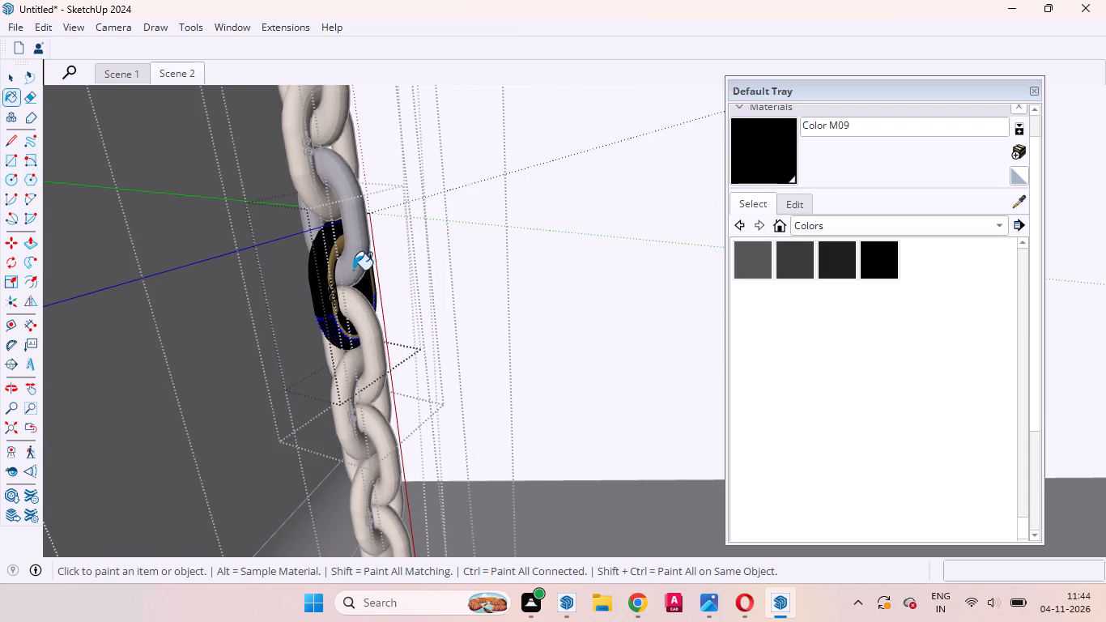
left_click(351, 259)
left_click(329, 255)
left_click_drag(334, 268, 334, 276)
left_click(323, 296)
double_click(333, 306)
left_click(334, 326)
left_click(338, 337)
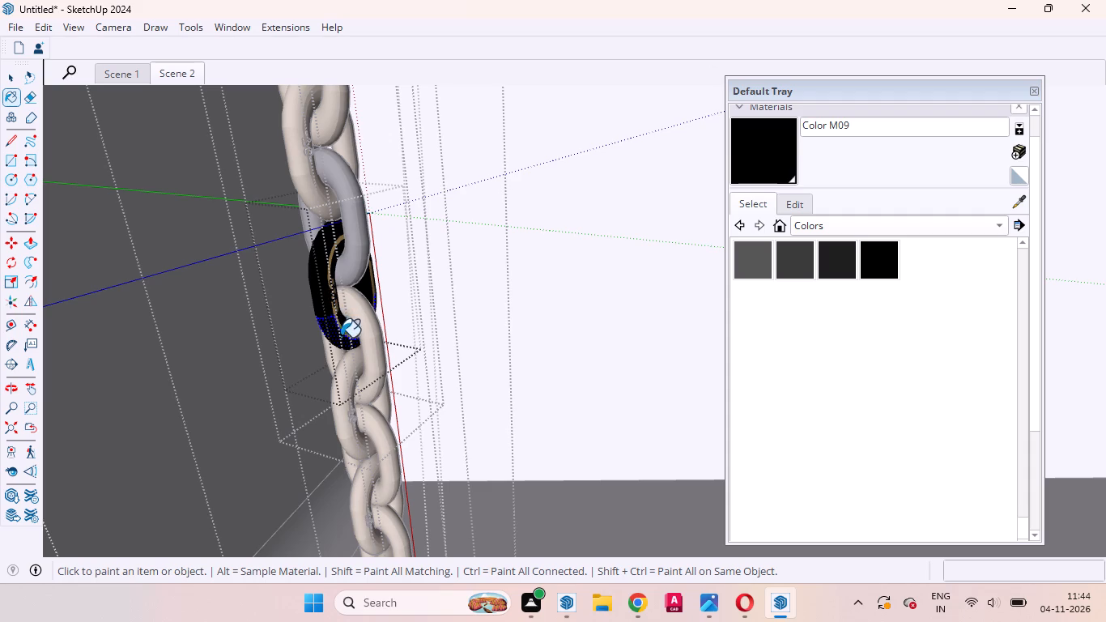
left_click(366, 317)
left_click(359, 317)
key("space")
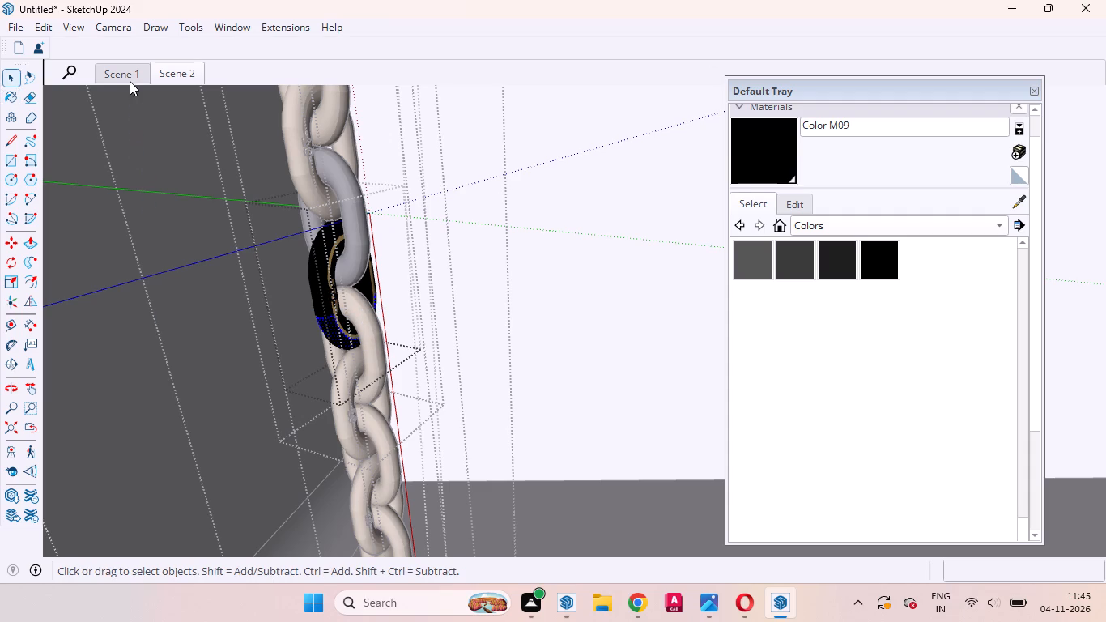
Return to the Scene 1 view and leave the nested swing groups' editing.
left_click(129, 80)
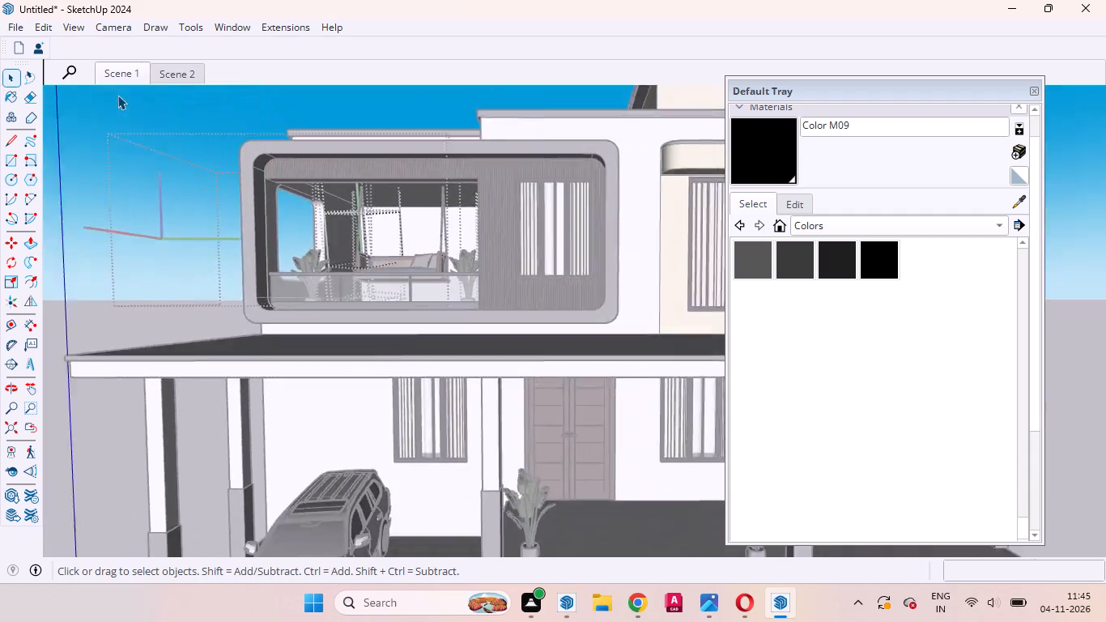
double_click(229, 196)
left_click(223, 193)
double_click(220, 187)
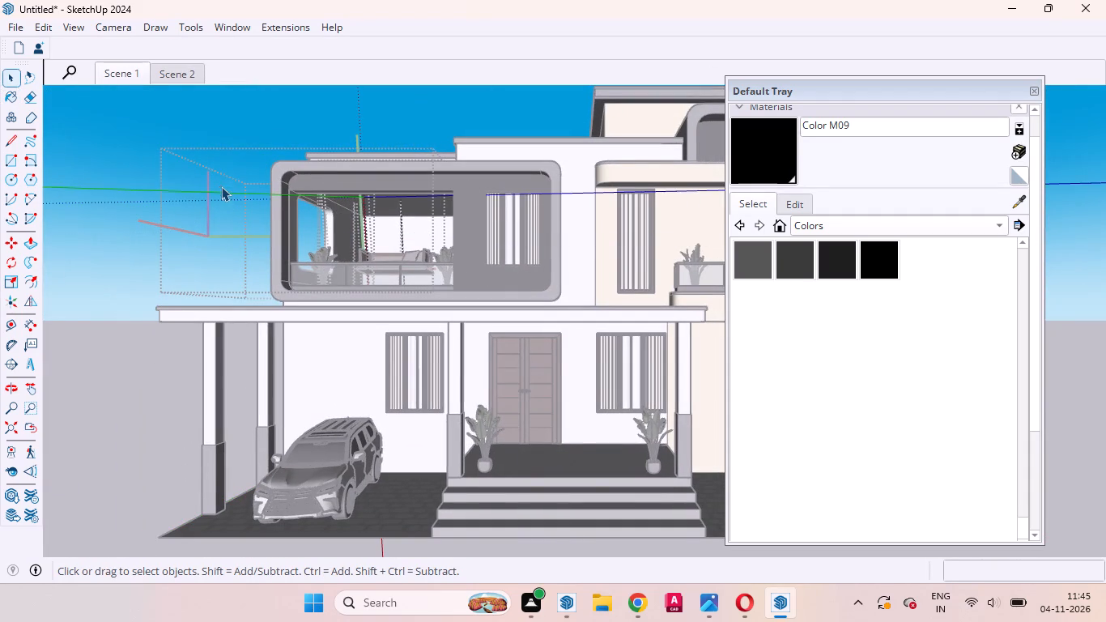
double_click(215, 185)
double_click(208, 183)
double_click(207, 178)
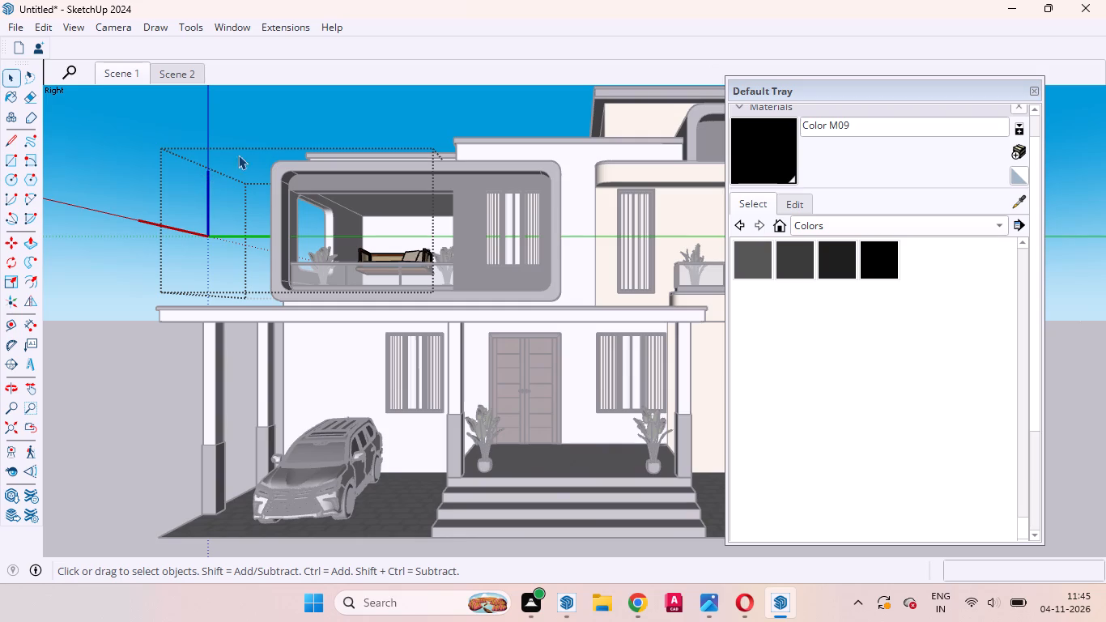
left_click(273, 104)
left_click(266, 107)
Open the swing's nested groups down to a single gold hanging chain at the end nearest the balcony's side opening.
scroll(355, 208, "up", 5)
middle_click_drag(366, 249, 262, 284)
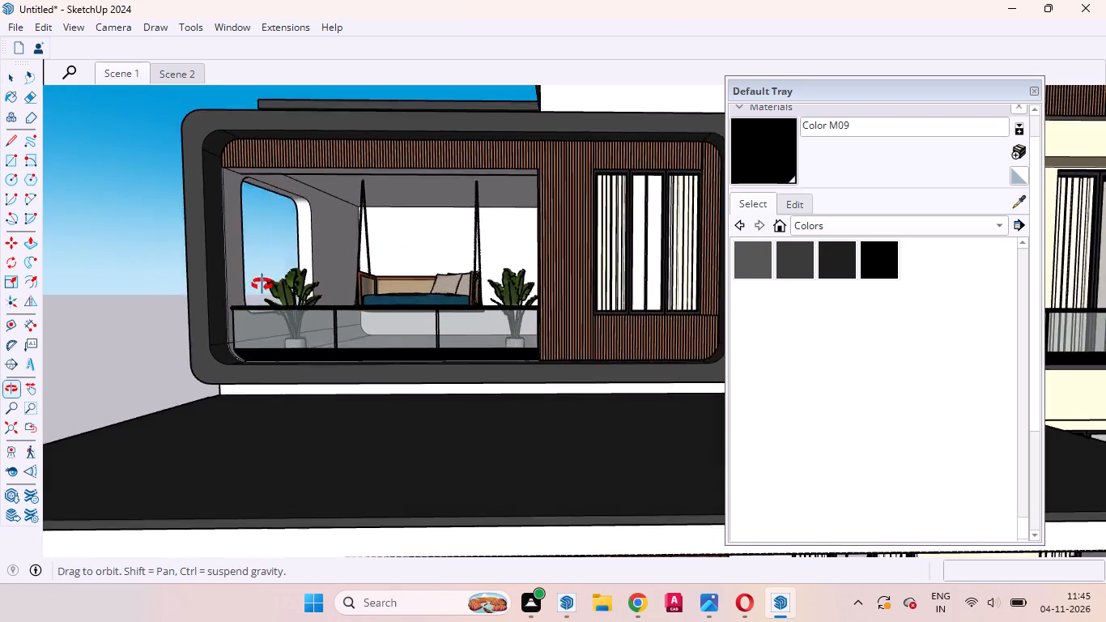
middle_click_drag(262, 284, 751, 300)
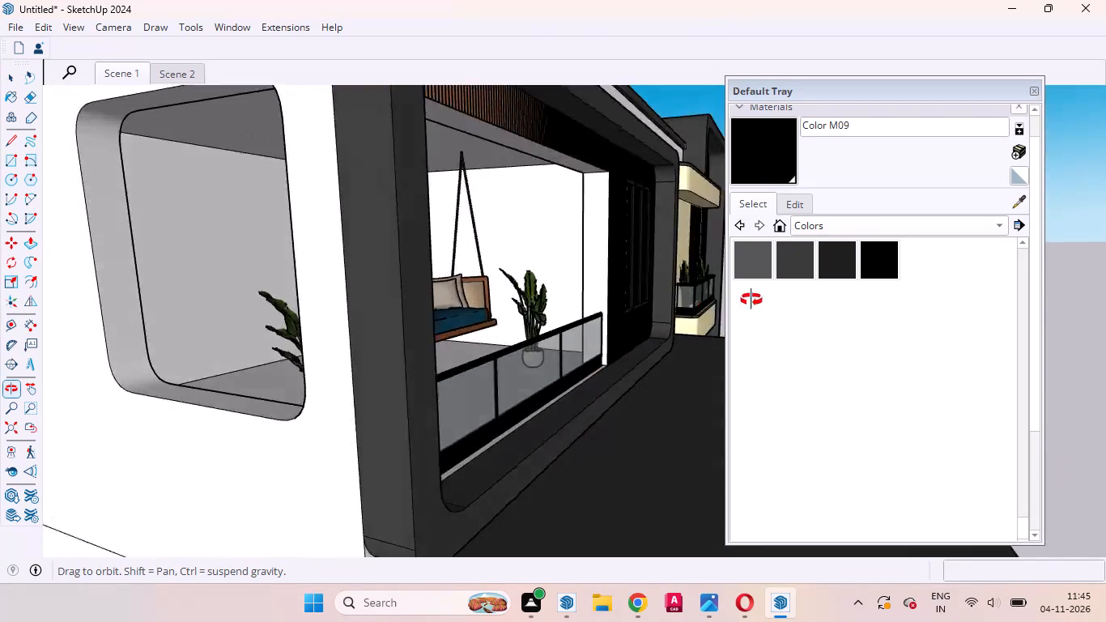
middle_click_drag(751, 300, 823, 329)
scroll(442, 251, "up", 5)
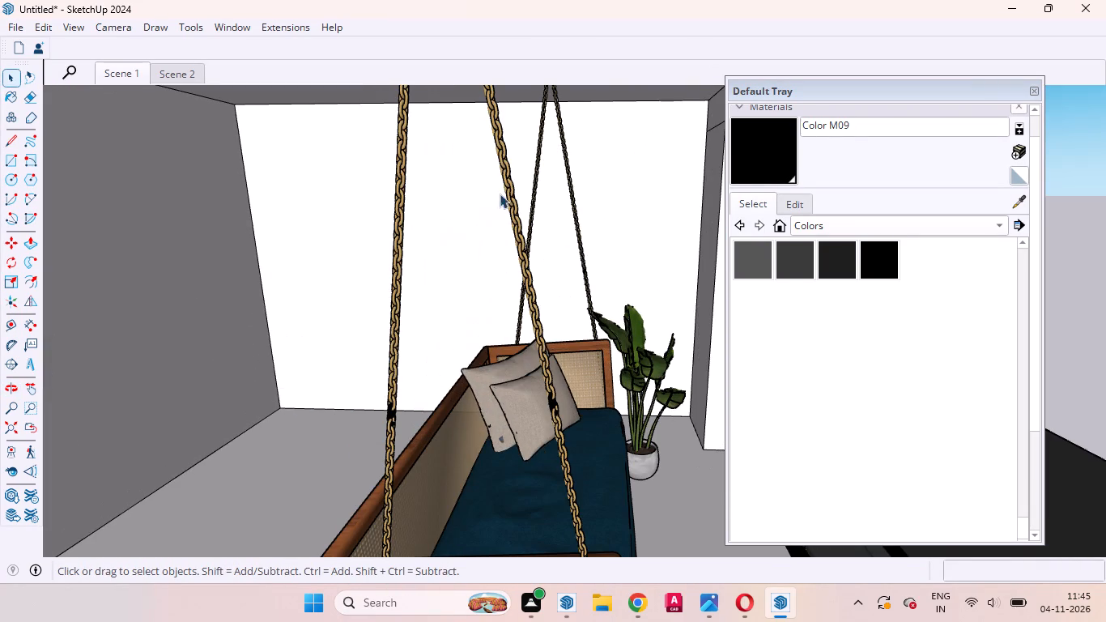
left_click(511, 167)
triple_click(511, 166)
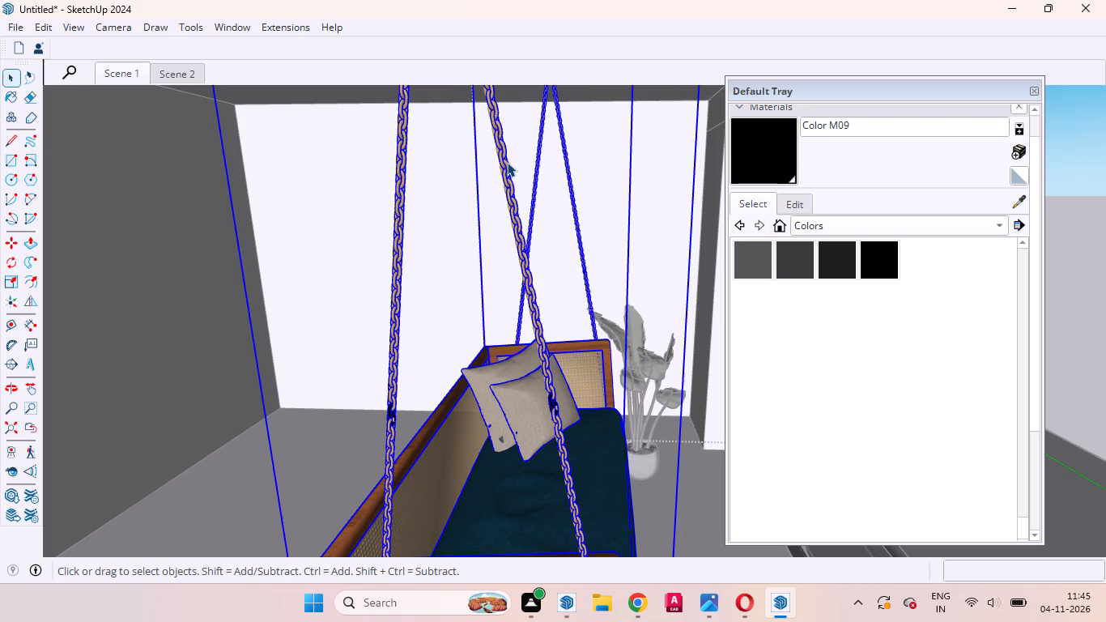
double_click(507, 162)
double_click(505, 162)
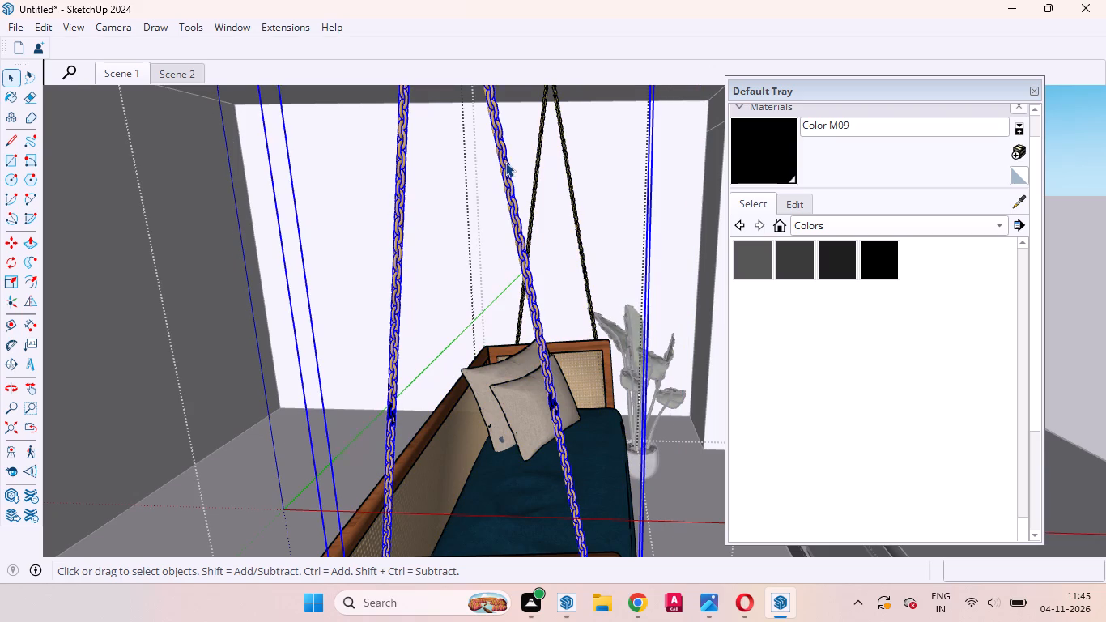
left_click(505, 162)
left_click(504, 160)
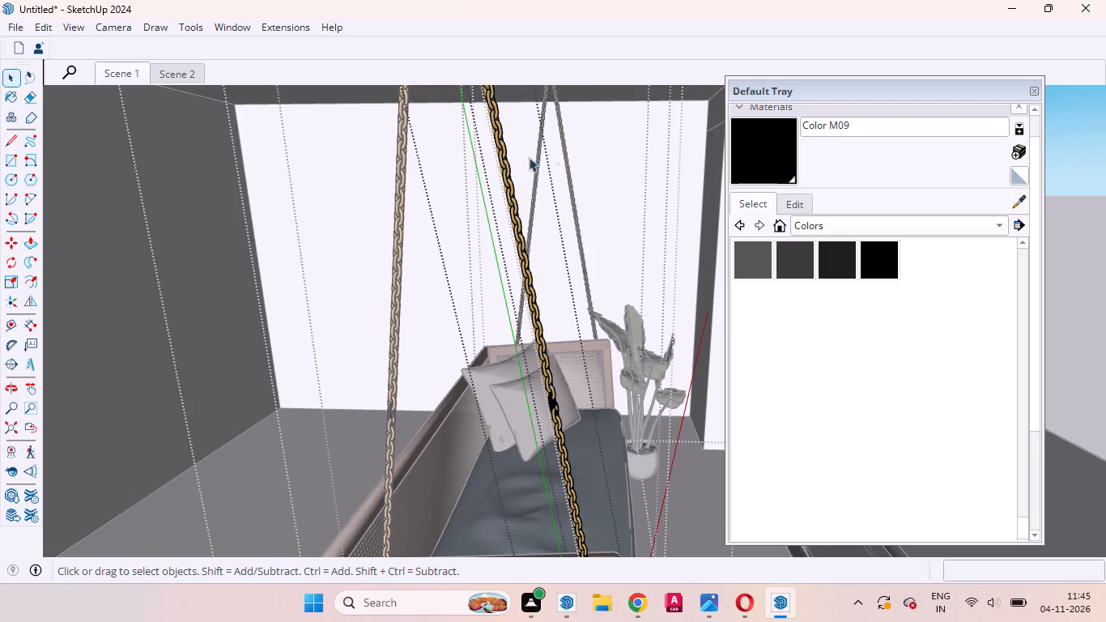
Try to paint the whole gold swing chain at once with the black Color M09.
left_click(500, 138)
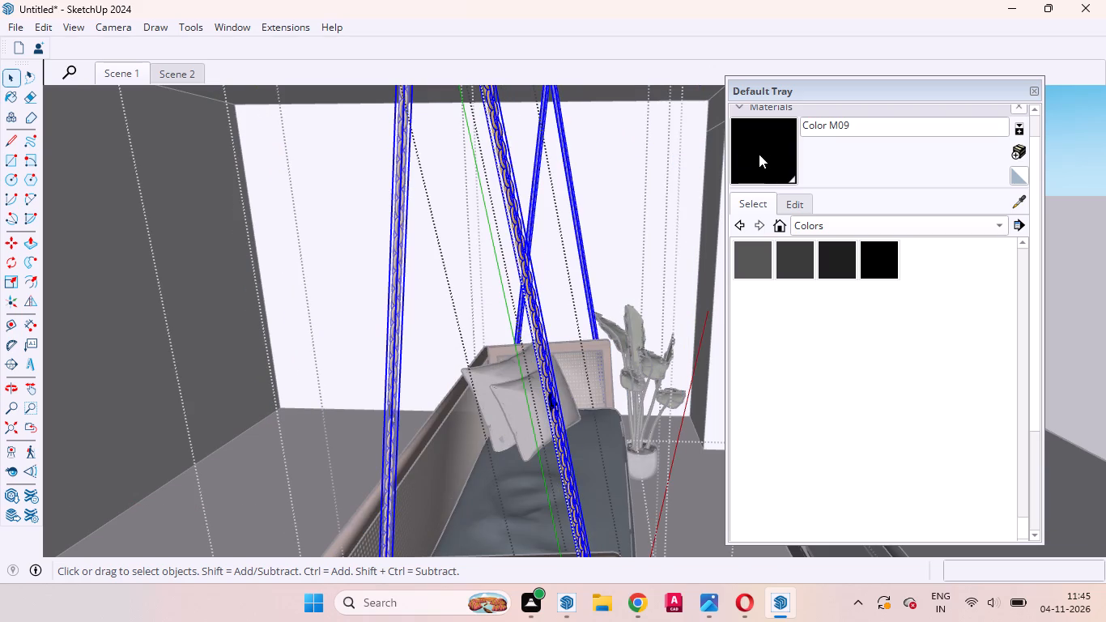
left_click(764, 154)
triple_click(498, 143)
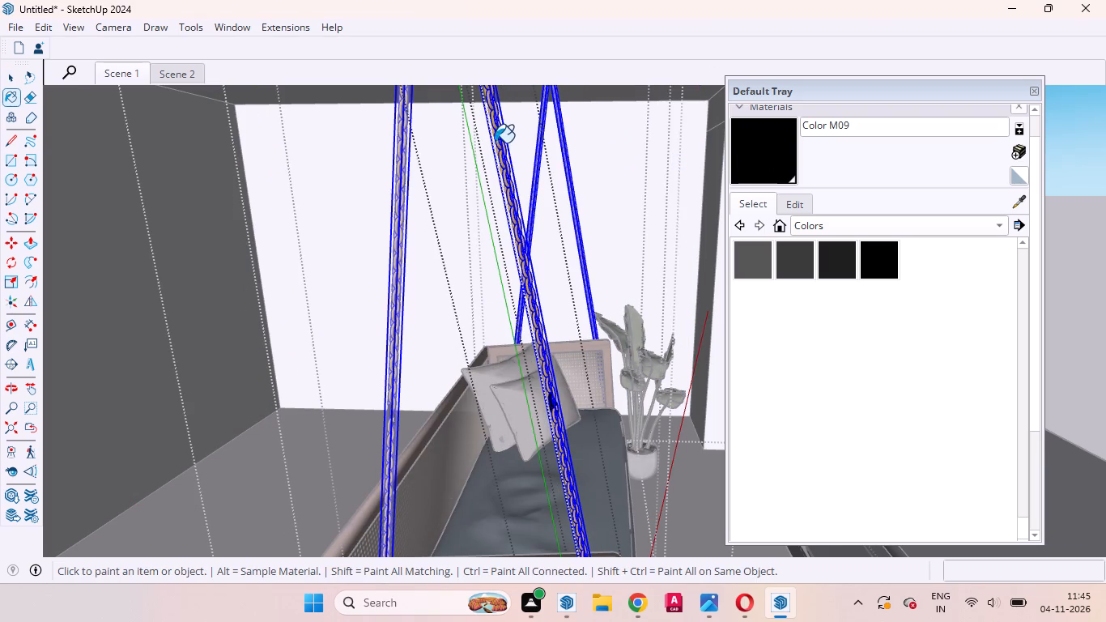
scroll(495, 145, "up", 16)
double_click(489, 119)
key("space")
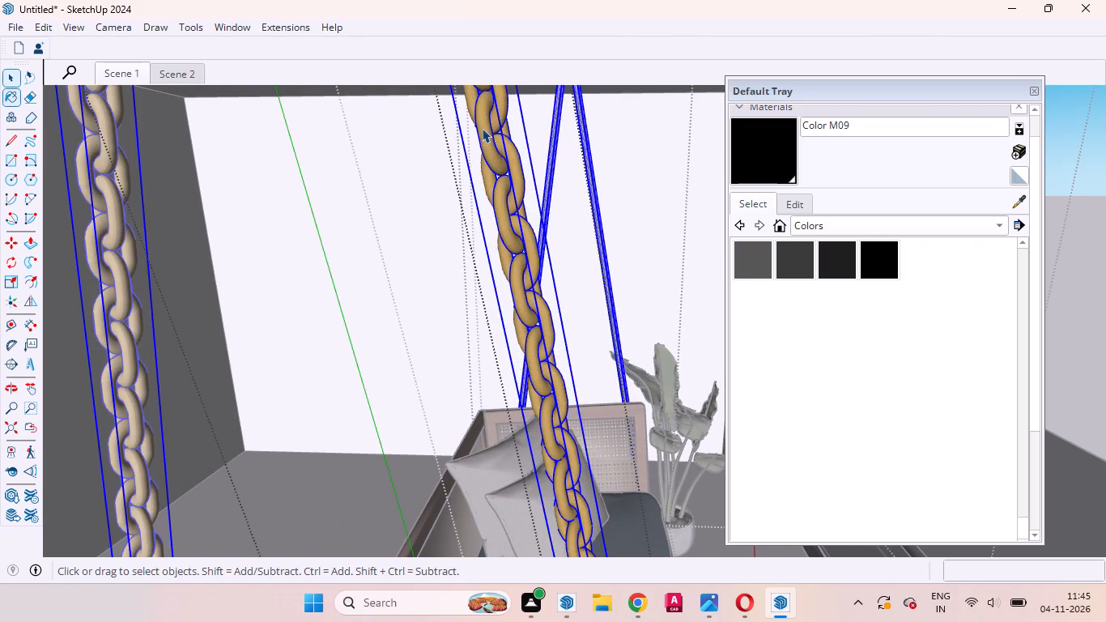
Open the topmost visible front-facing link of the gold swing chain nearest the pillows and paint all its faces black with Color M09.
double_click(482, 129)
double_click(488, 130)
triple_click(483, 126)
triple_click(483, 125)
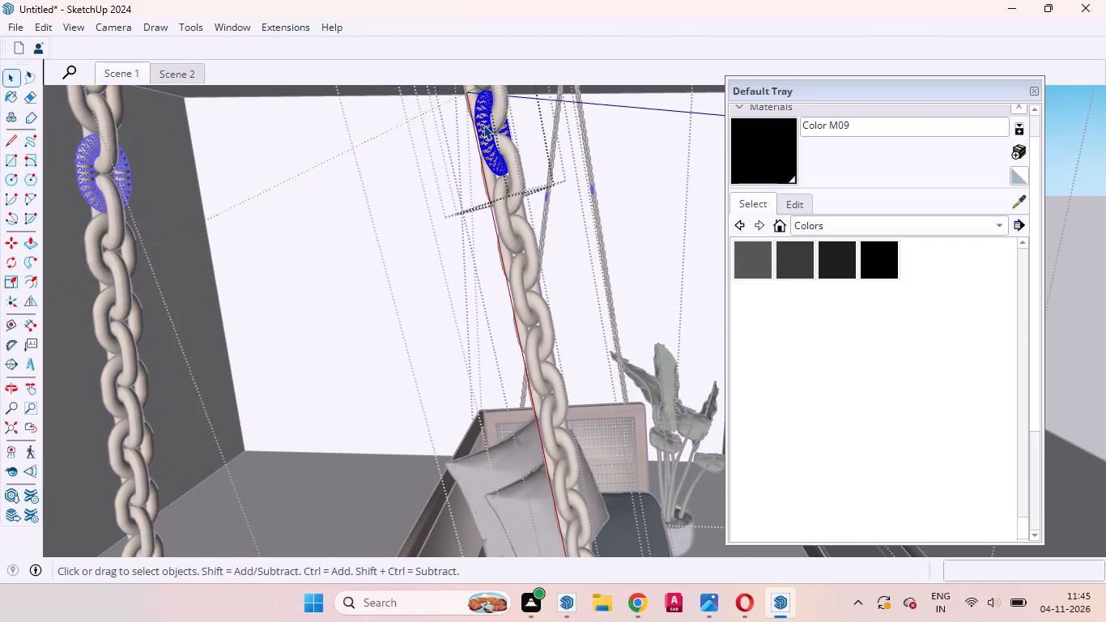
left_click(759, 143)
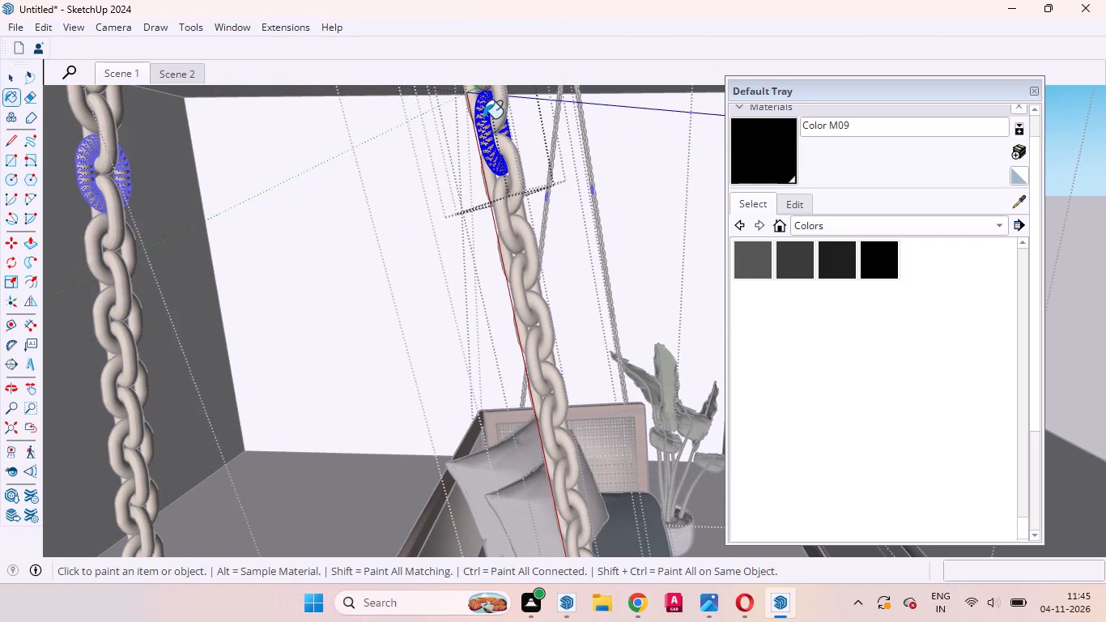
left_click(482, 118)
double_click(482, 127)
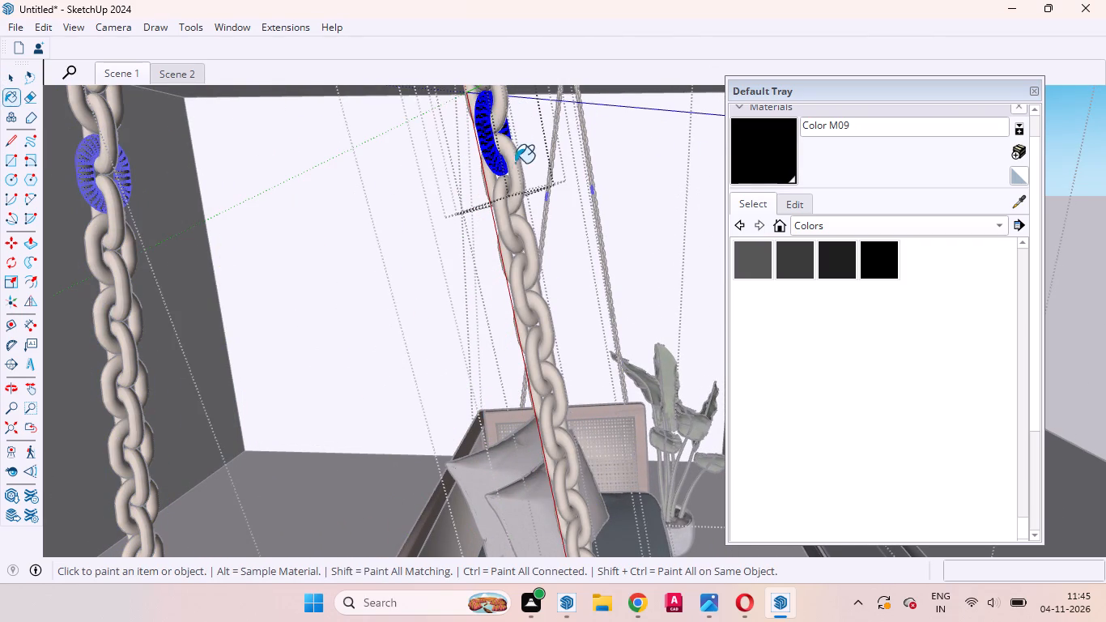
Open the next interlocking link down the same chain and paint its entire geometry with the black Color M09.
key("space")
triple_click(513, 161)
double_click(511, 160)
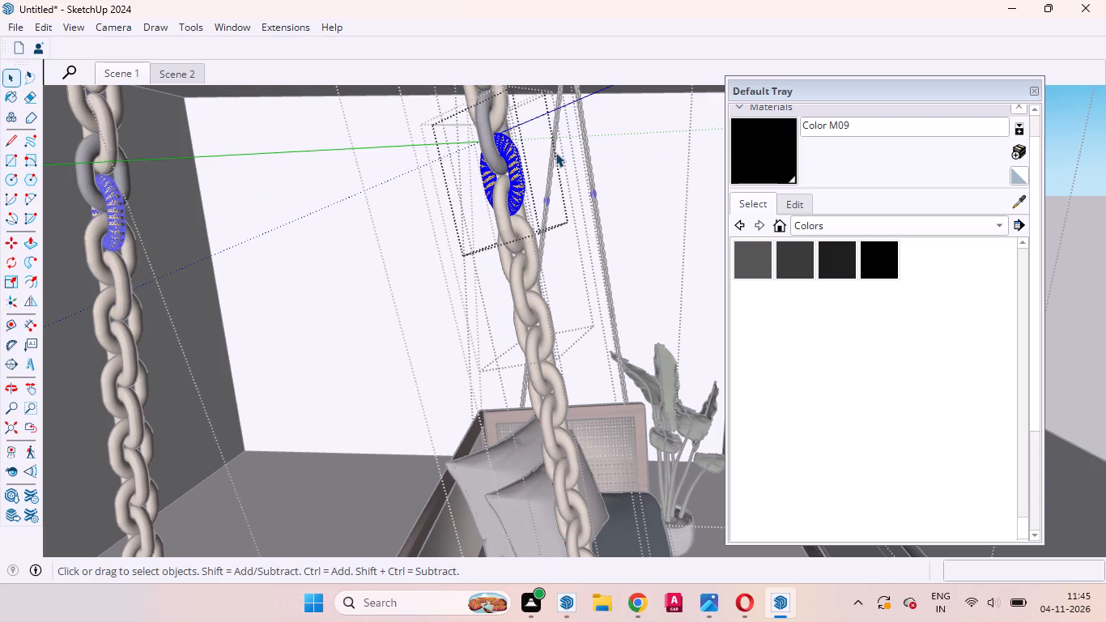
left_click(726, 152)
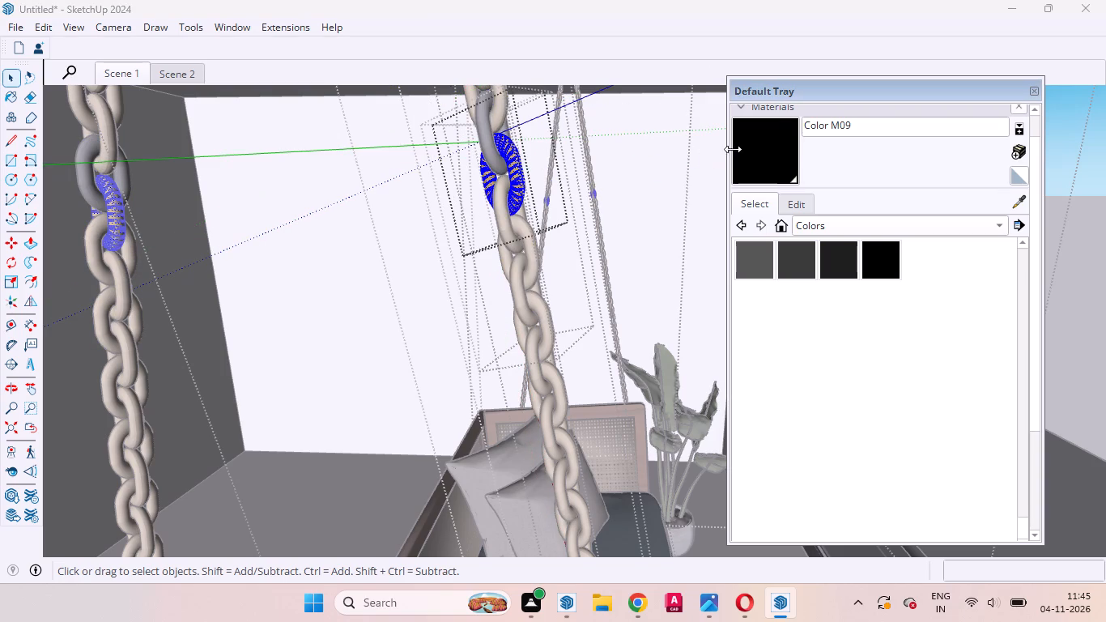
left_click(734, 149)
left_click(511, 155)
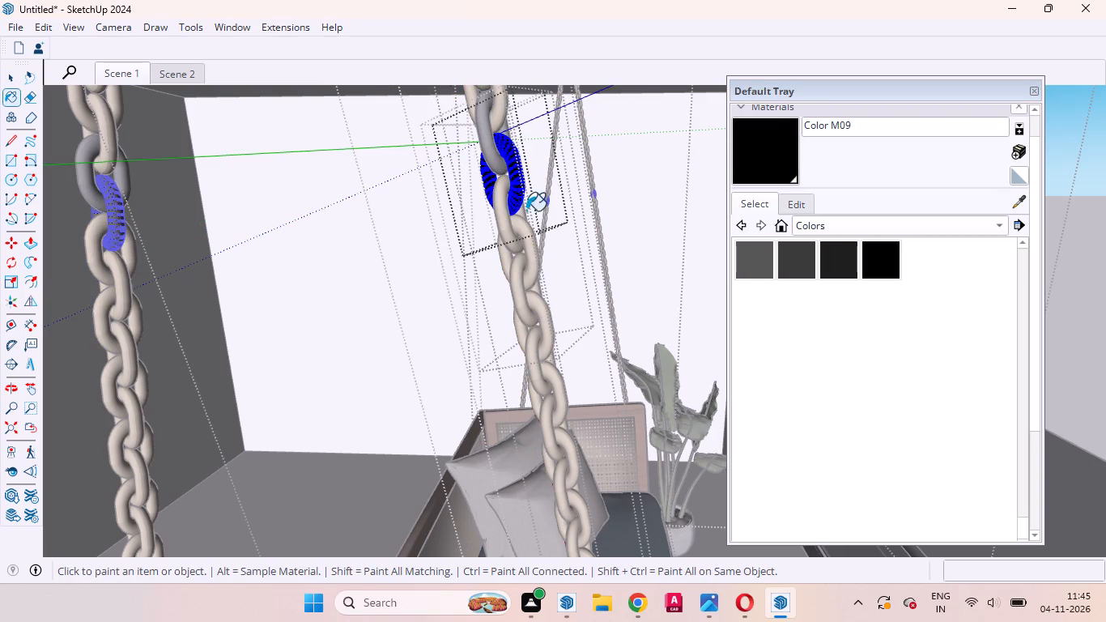
Paint the third link down the chain, directly below the two black ones, with Color M09.
key("space")
triple_click(505, 211)
left_click(500, 208)
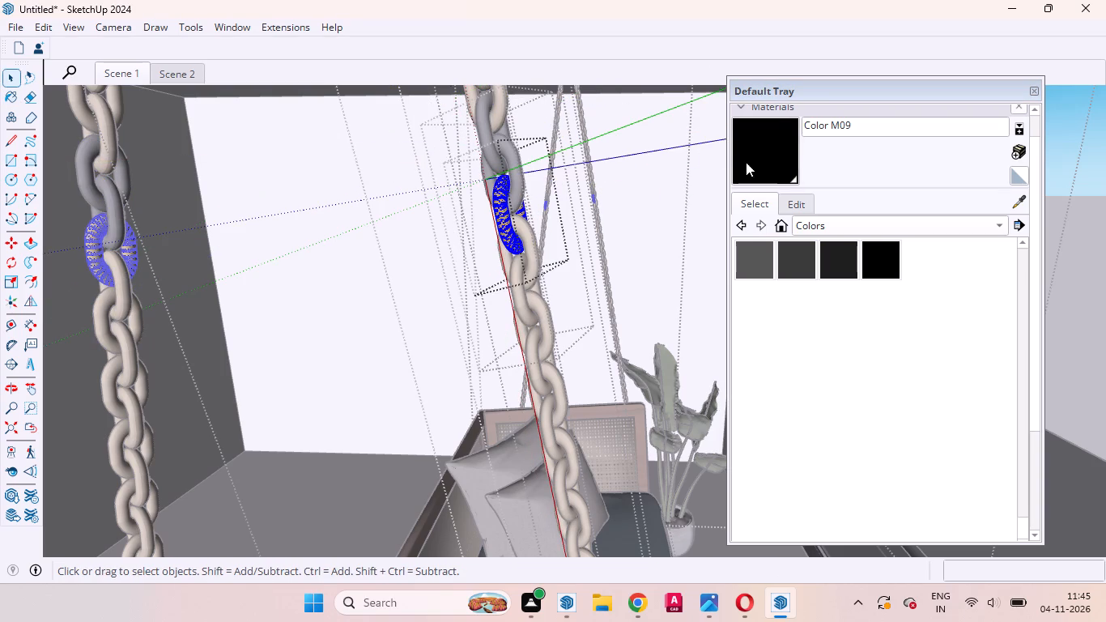
left_click(751, 158)
left_click(499, 212)
Select all the geometry of the fourth link down the chain and paint it with the black Color M09.
key("space")
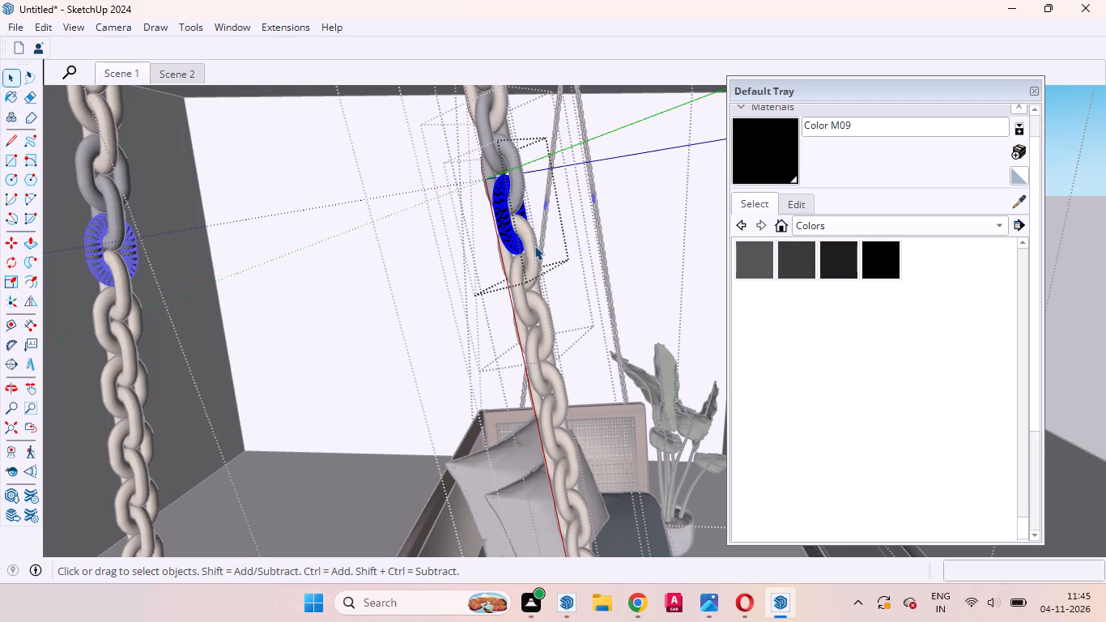
double_click(534, 245)
triple_click(530, 246)
left_click(745, 166)
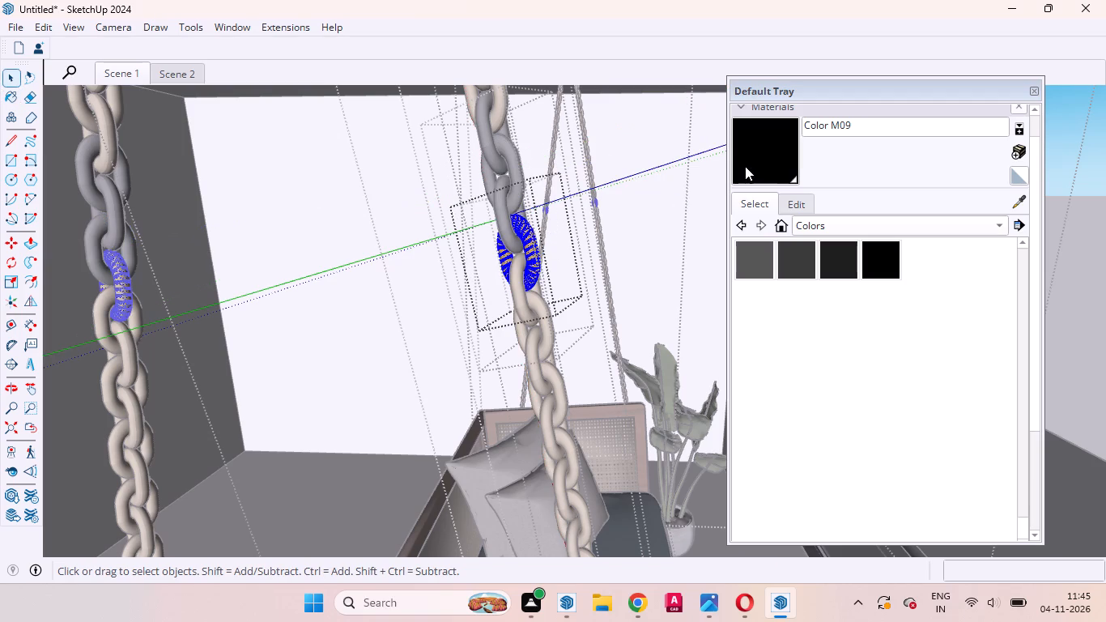
left_click(522, 245)
Skip one gold link below the black run and paint the link after it with Color M09.
key("space")
triple_click(539, 318)
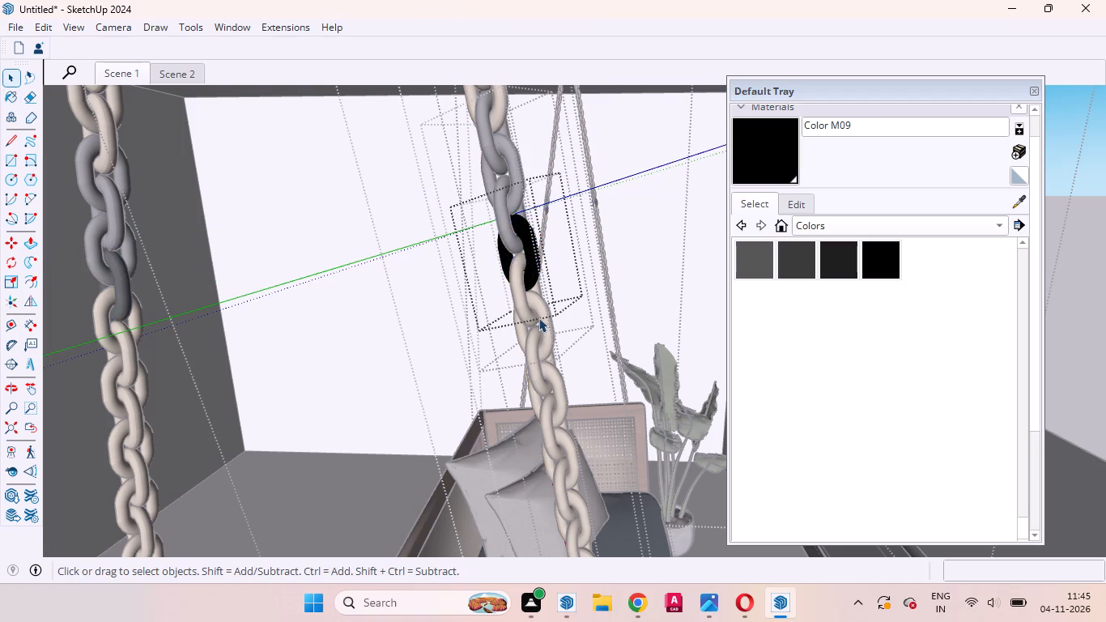
left_click(538, 317)
left_click(539, 307)
left_click(538, 308)
left_click(536, 307)
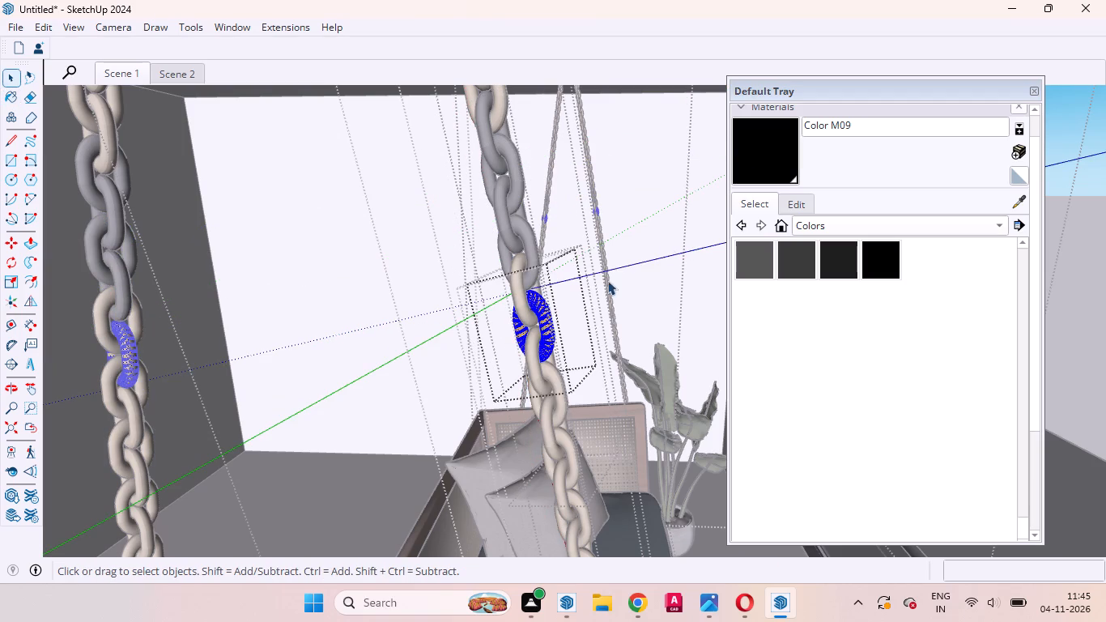
left_click(729, 176)
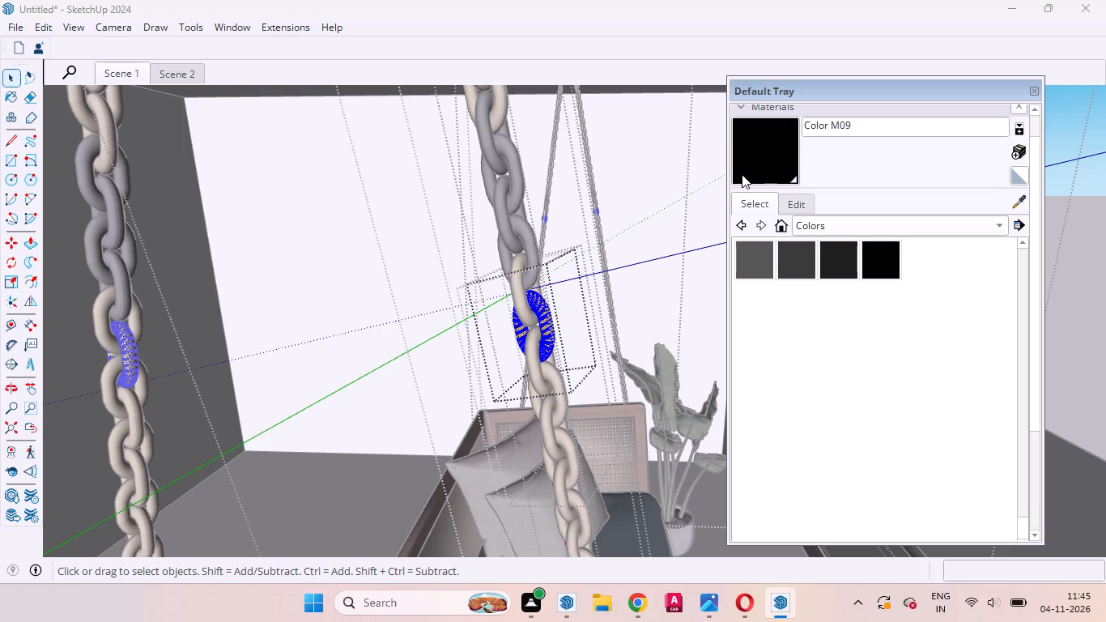
left_click(743, 168)
left_click(544, 316)
Open the skipped gold link between the black links and paint all its geometry with Color M09.
key("space")
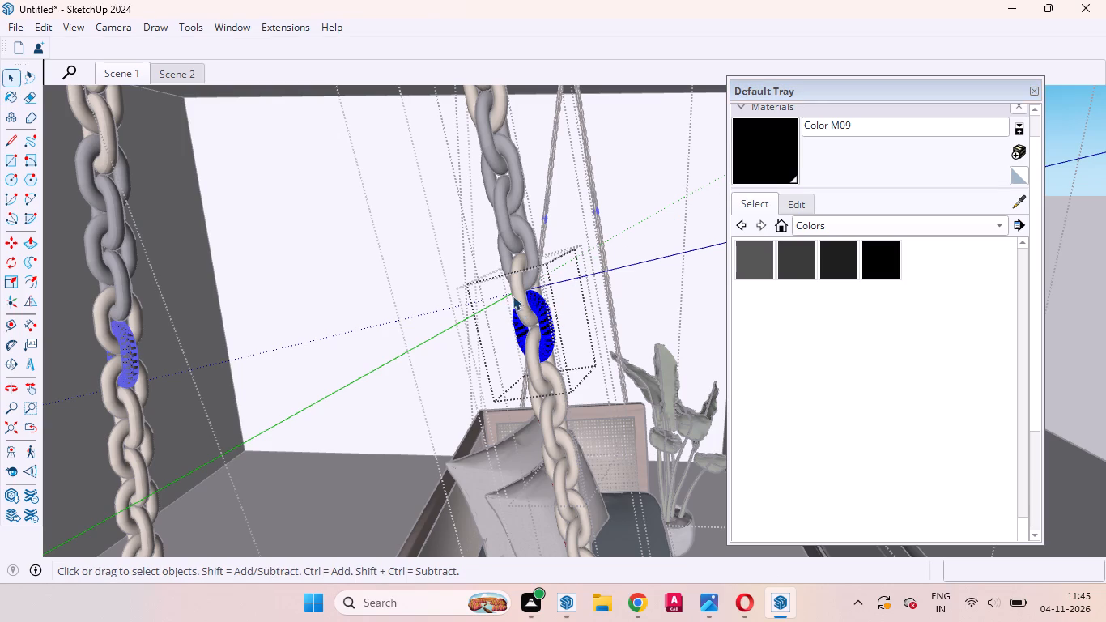
triple_click(520, 288)
double_click(516, 291)
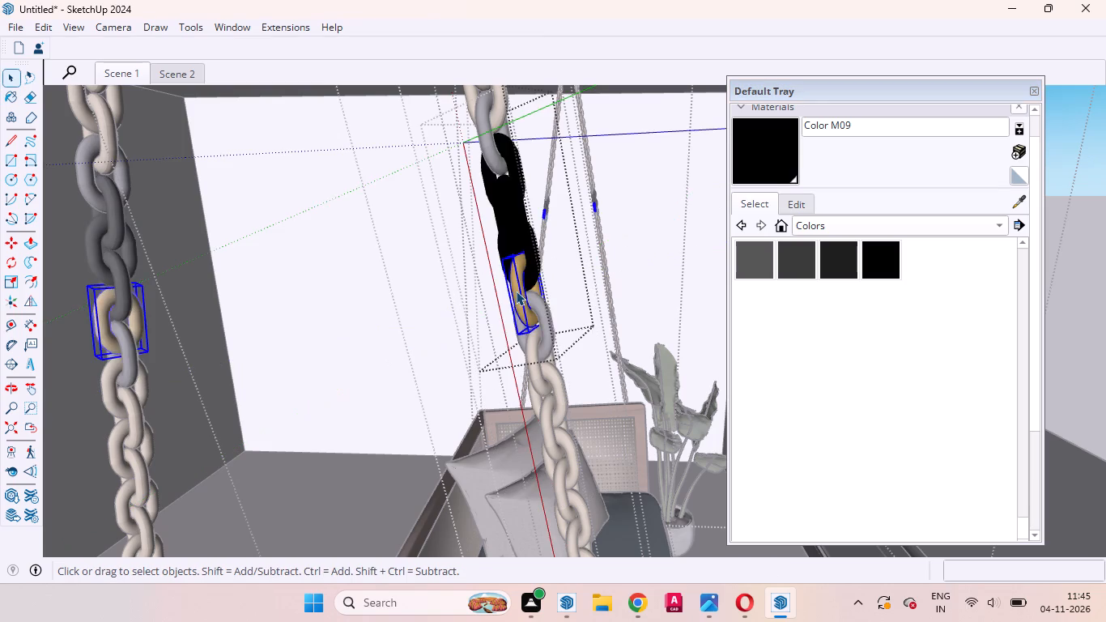
left_click(515, 291)
left_click(738, 154)
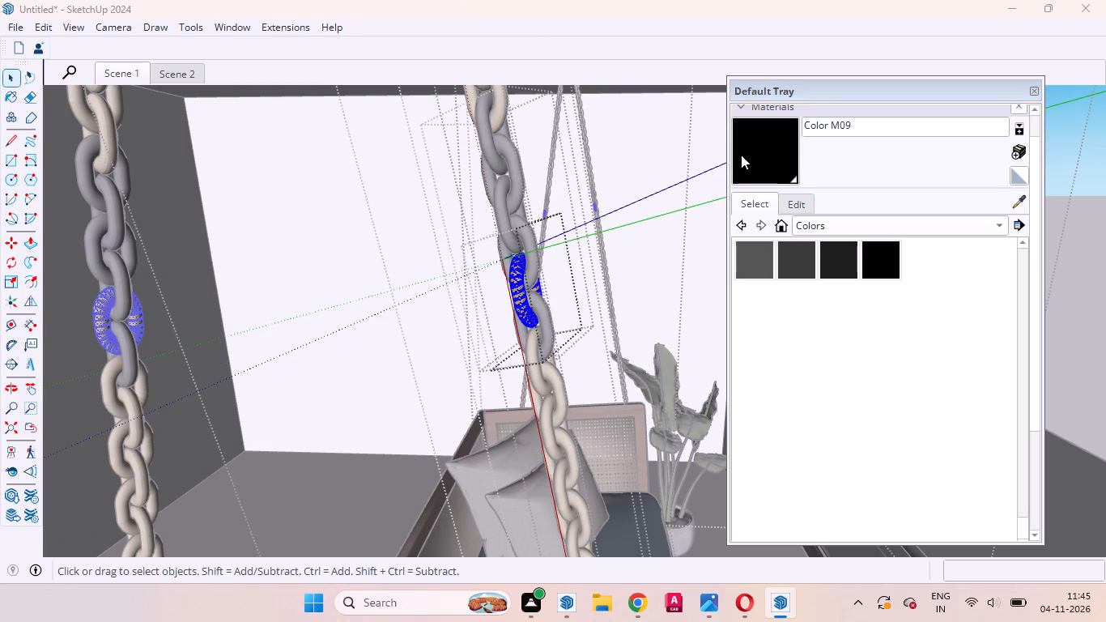
left_click(517, 287)
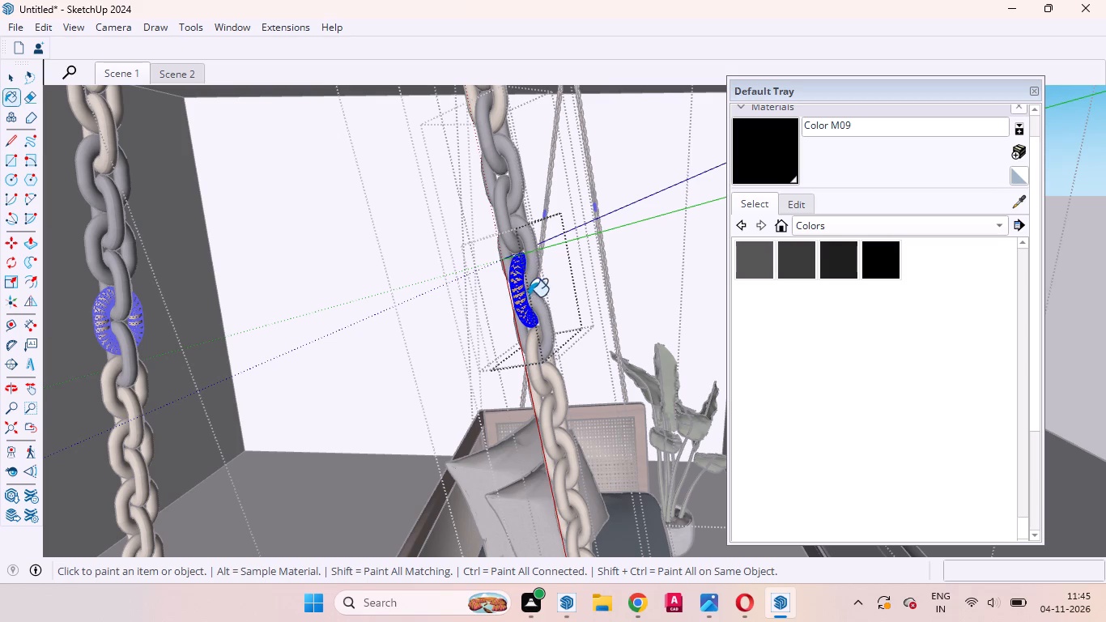
double_click(523, 292)
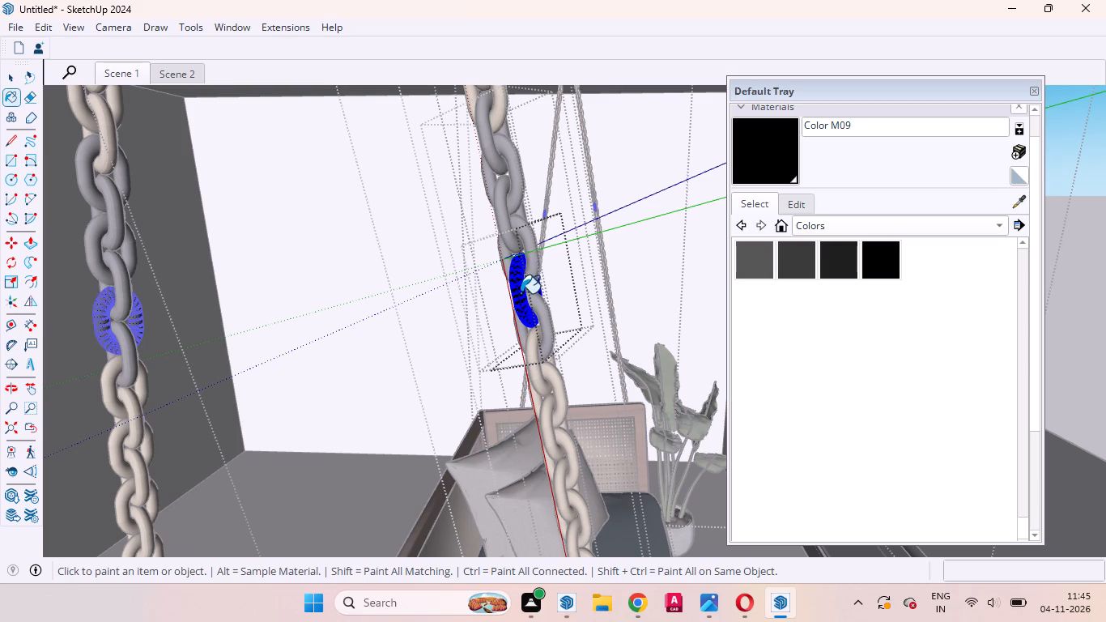
Open the first gold link below the continuous black run and paint its whole geometry with Color M09.
key("space")
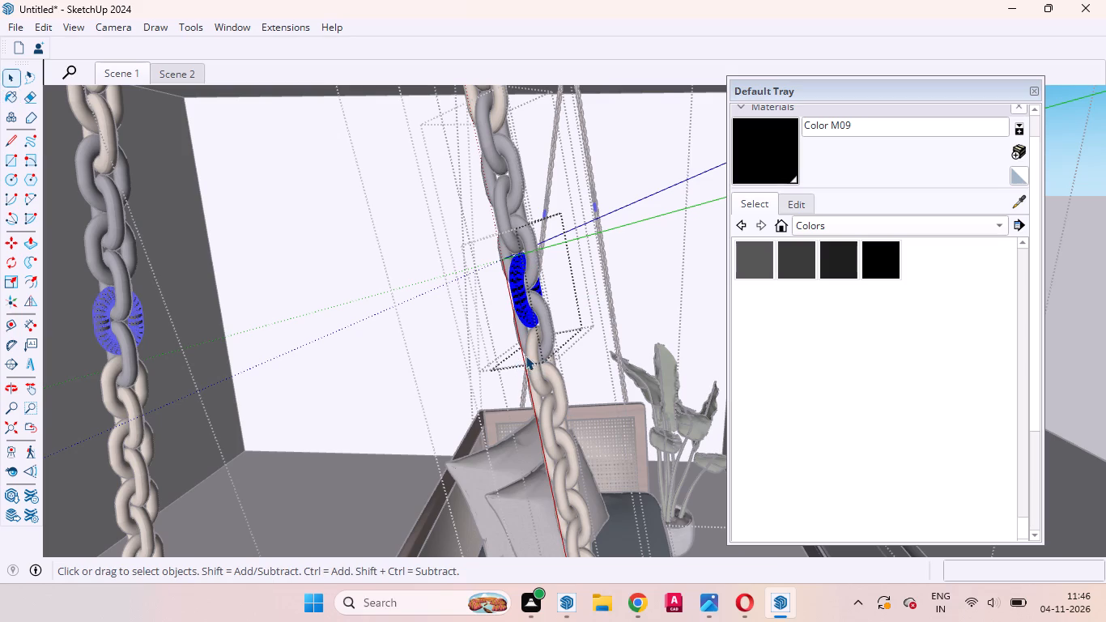
left_click(533, 355)
triple_click(534, 354)
triple_click(534, 354)
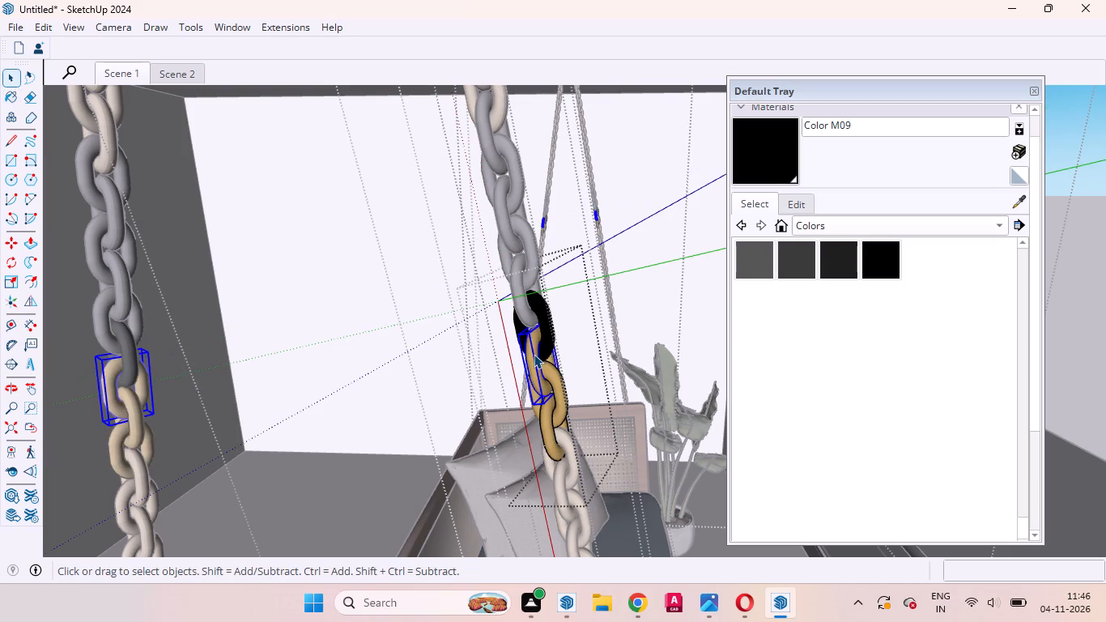
left_click(775, 159)
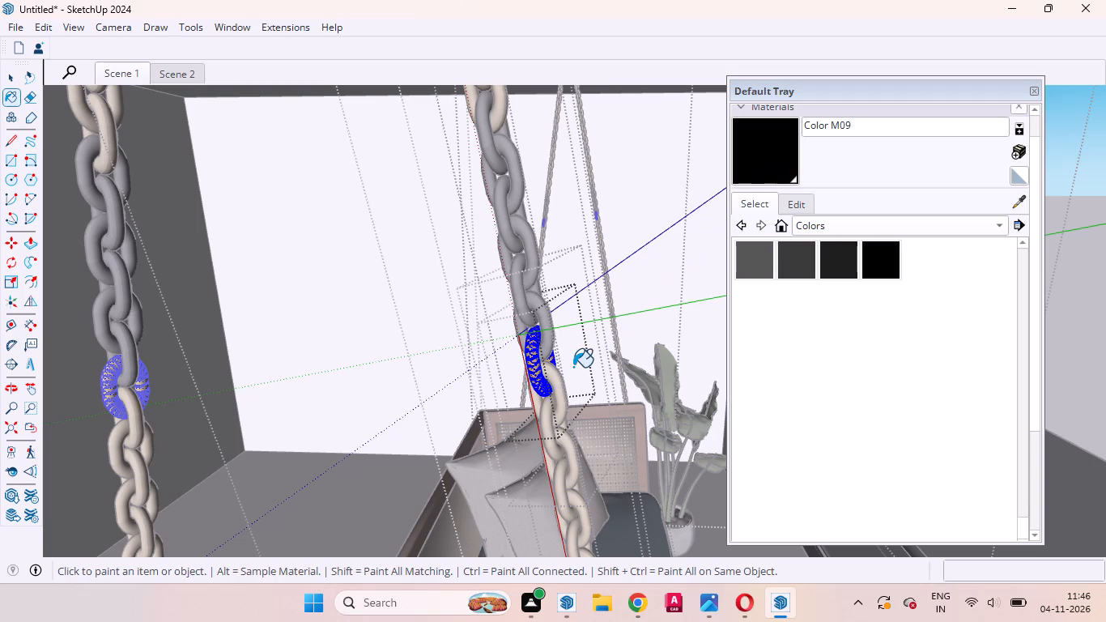
left_click(534, 367)
key("space")
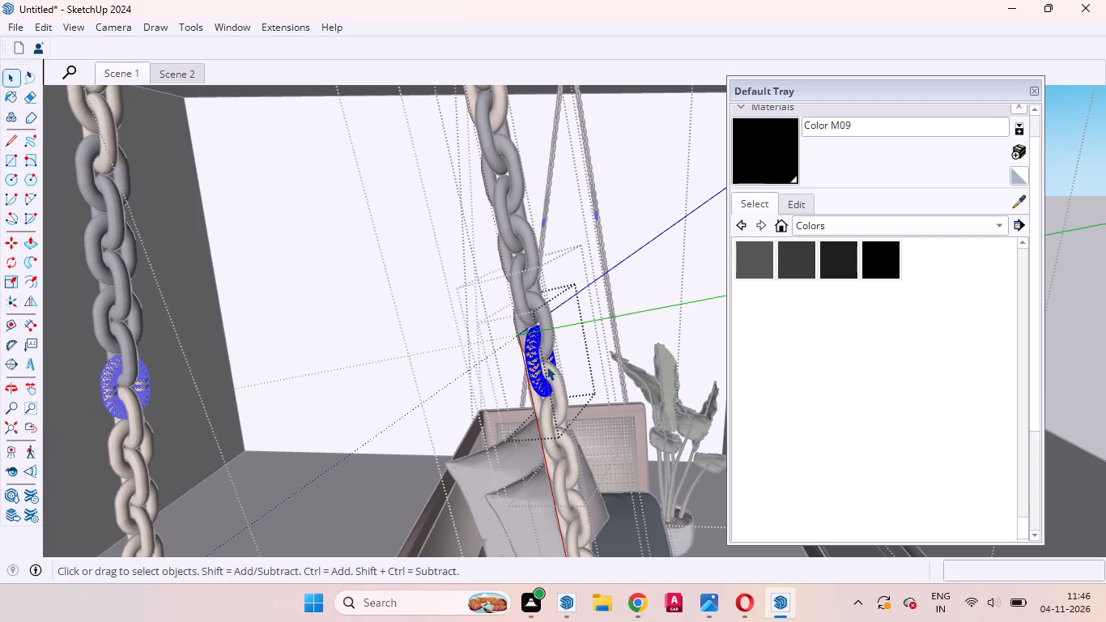
left_click(772, 155)
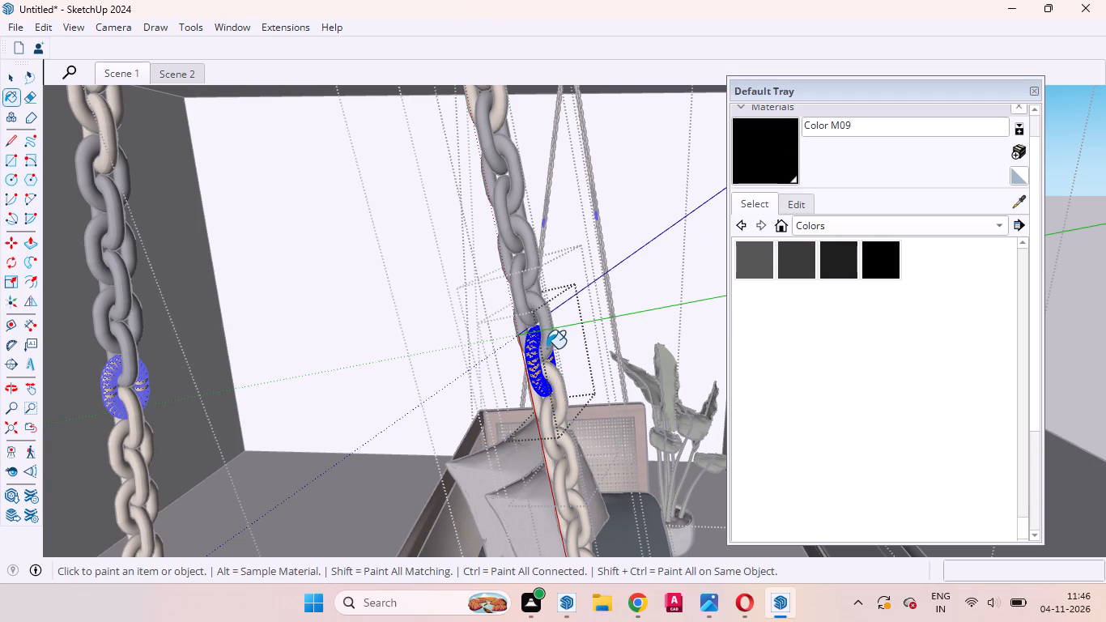
left_click(536, 360)
Paint the following gold link, just above the level of the swing's backrest, with the black Color M09.
key("space")
triple_click(557, 379)
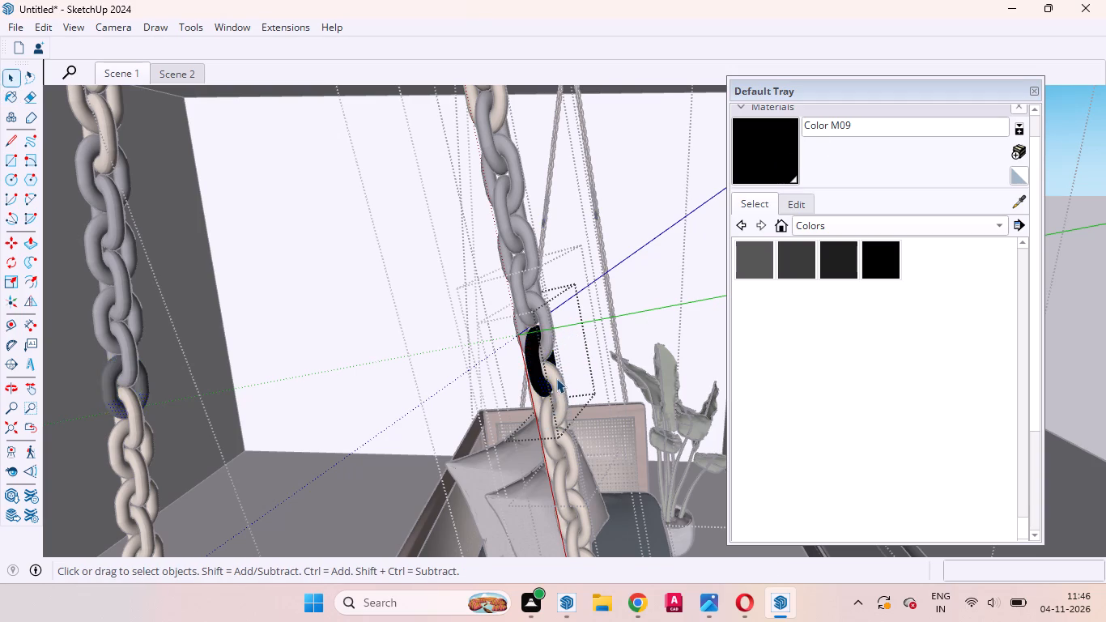
left_click(555, 377)
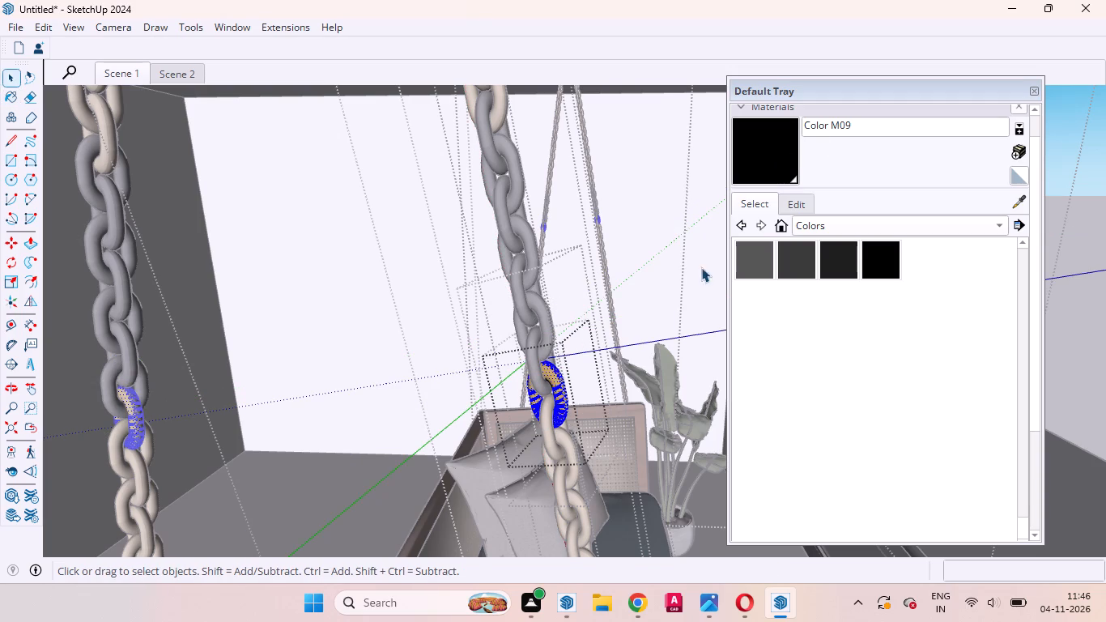
left_click(766, 148)
left_click(555, 383)
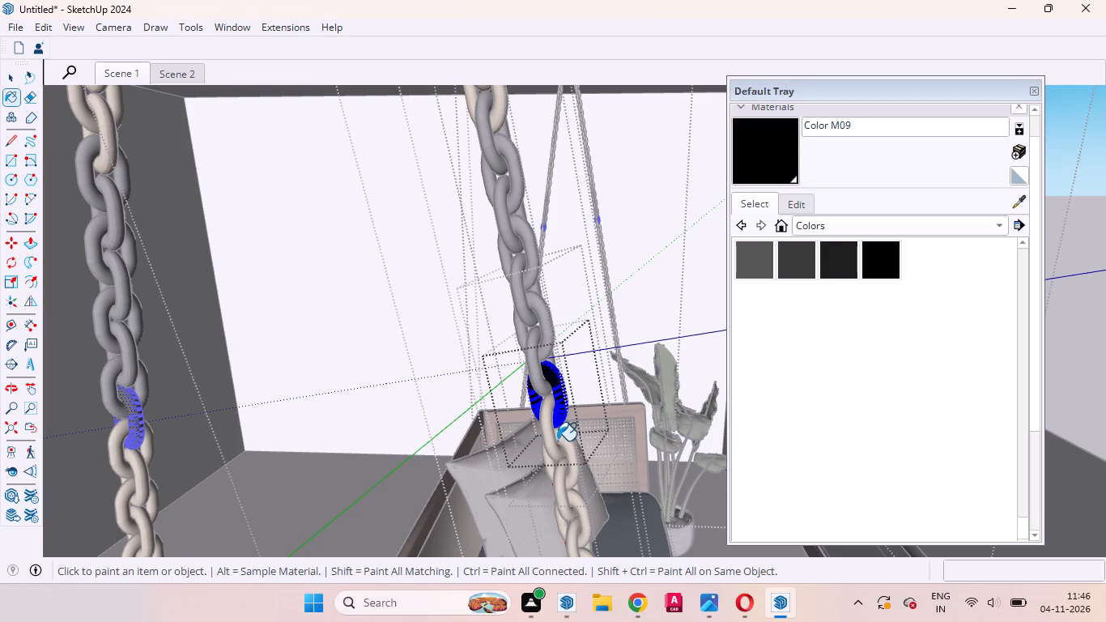
Open the next gold link down, hanging just below the last black one, and paint all its geometry with Color M09.
key("space")
double_click(553, 436)
triple_click(547, 436)
left_click(544, 430)
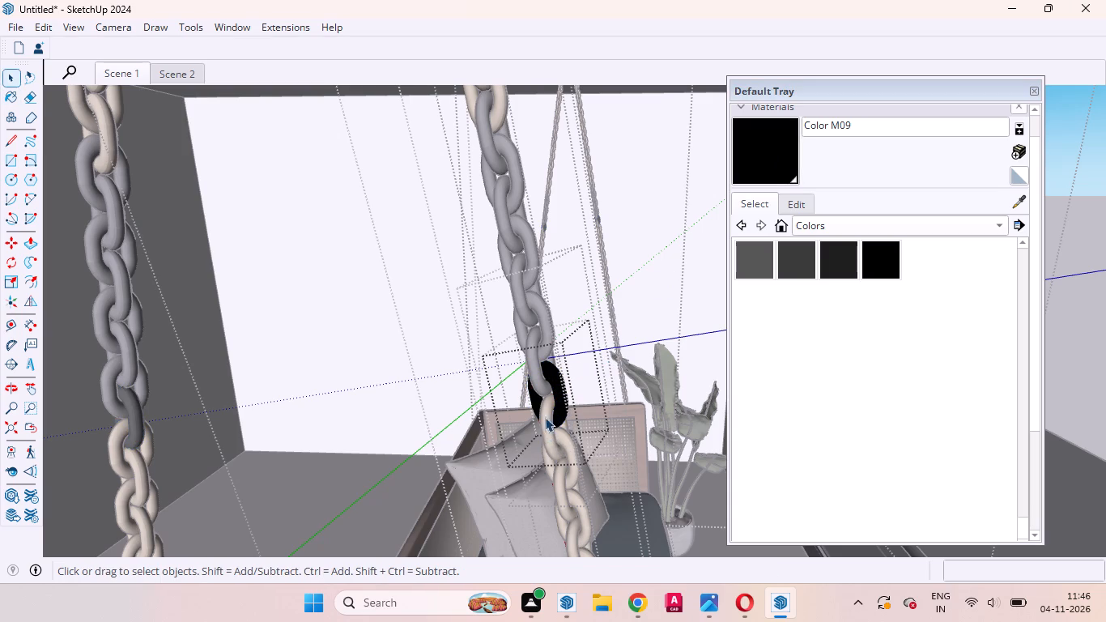
scroll(585, 282, "down", 3)
scroll(582, 330, "up", 3)
scroll(572, 200, "up", 3)
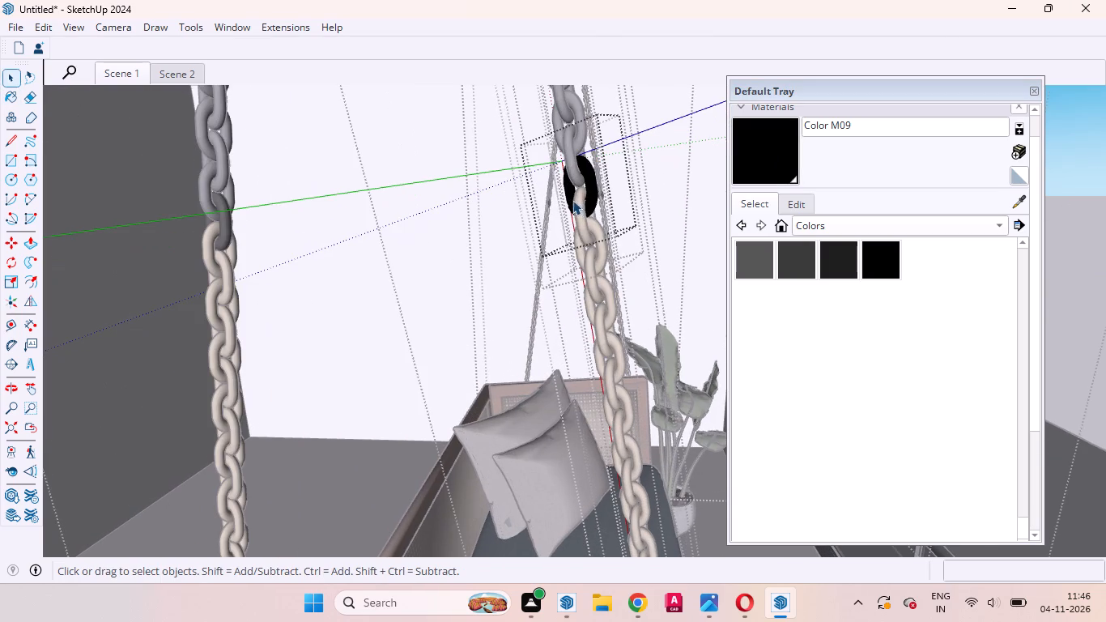
triple_click(583, 203)
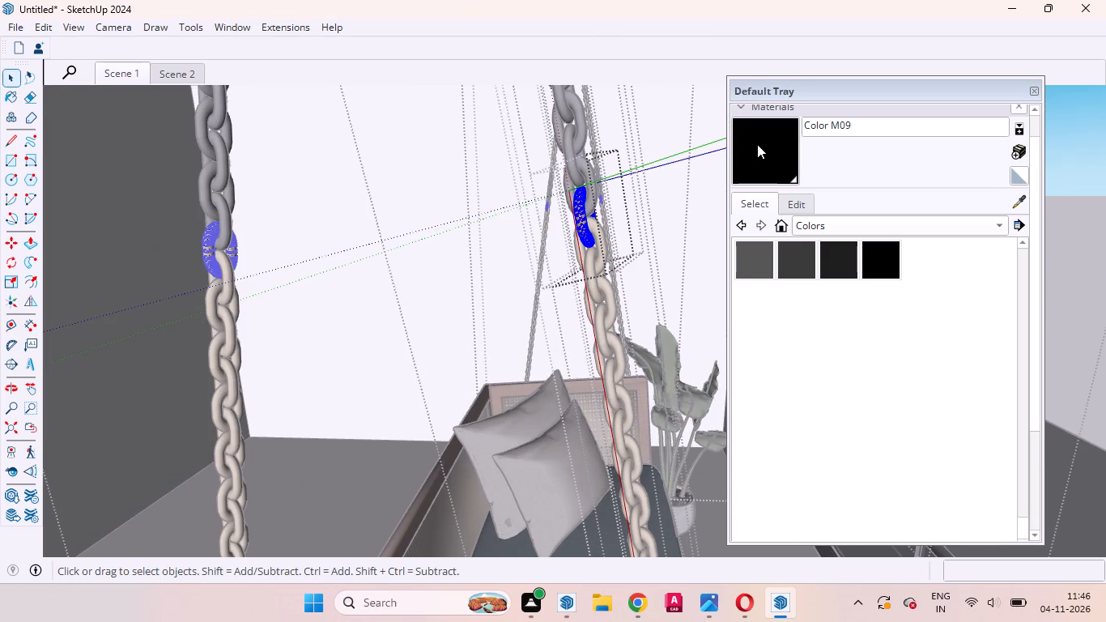
left_click(759, 144)
left_click(577, 220)
key("space")
scroll(596, 221, "up", 4)
left_click(752, 161)
left_click(576, 213)
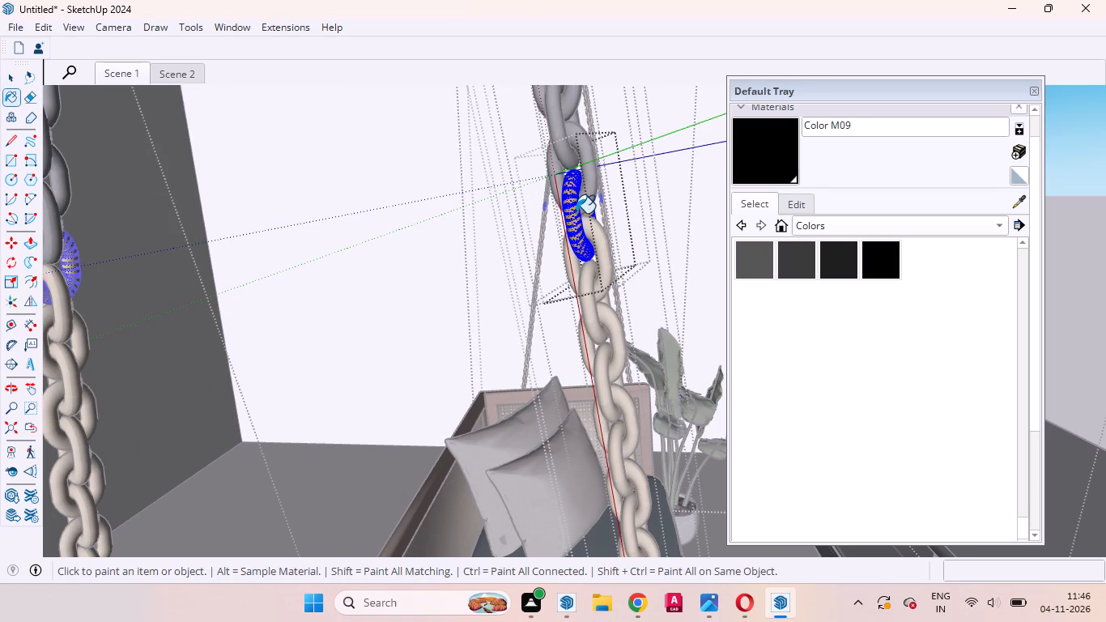
Open the next gold link in the following chain segment, select all its geometry, and paint it with the black Color M09.
key("space")
left_click(606, 237)
triple_click(596, 234)
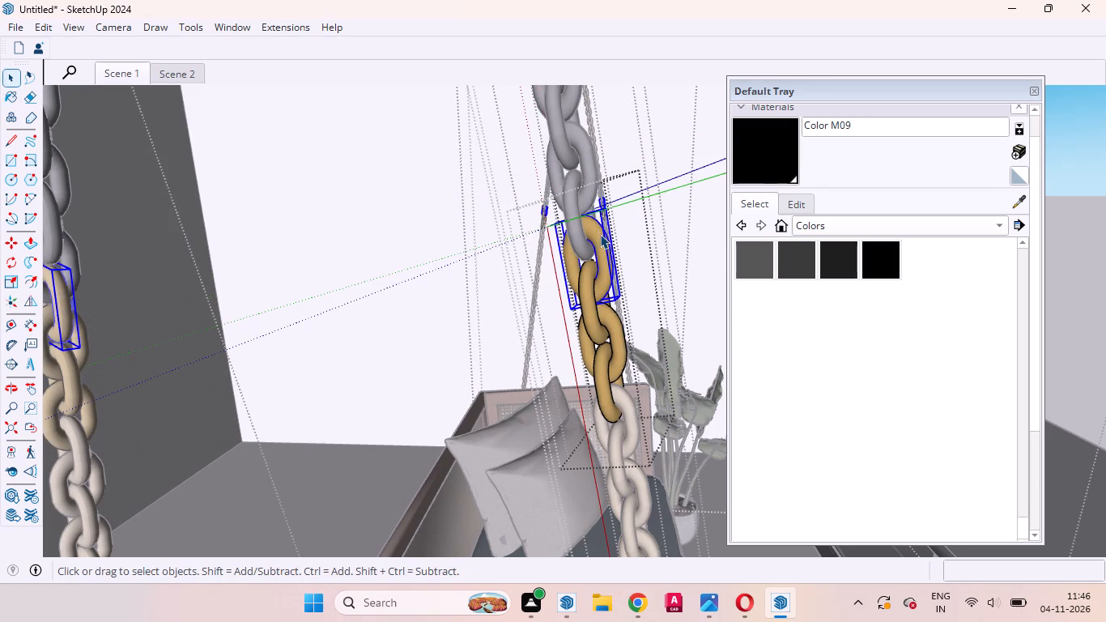
triple_click(599, 231)
double_click(606, 235)
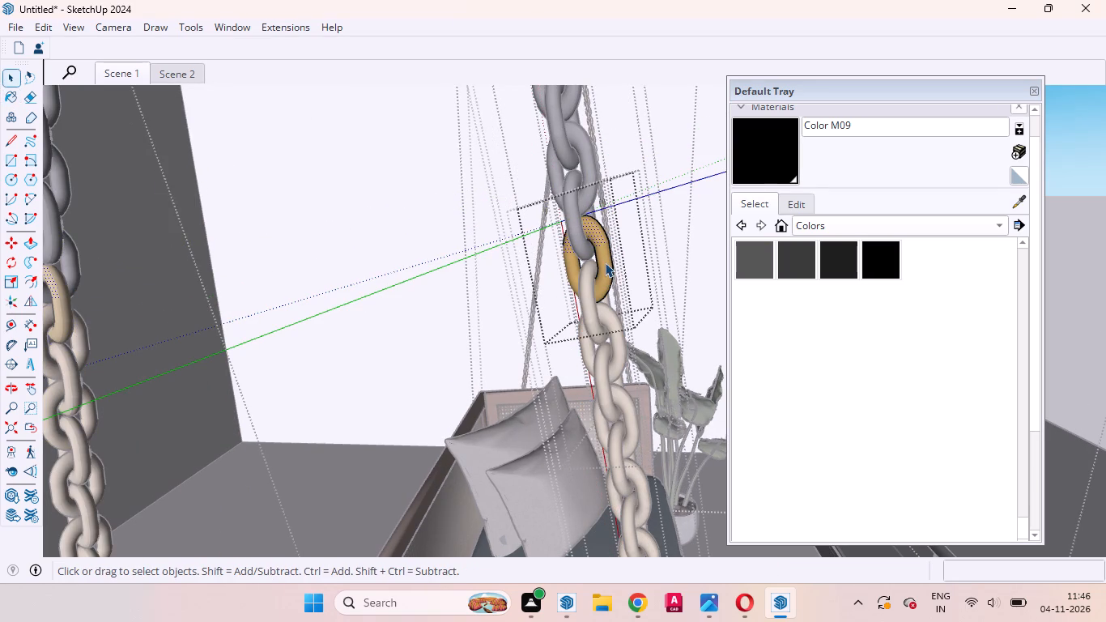
double_click(605, 262)
double_click(600, 240)
triple_click(602, 256)
left_click(601, 255)
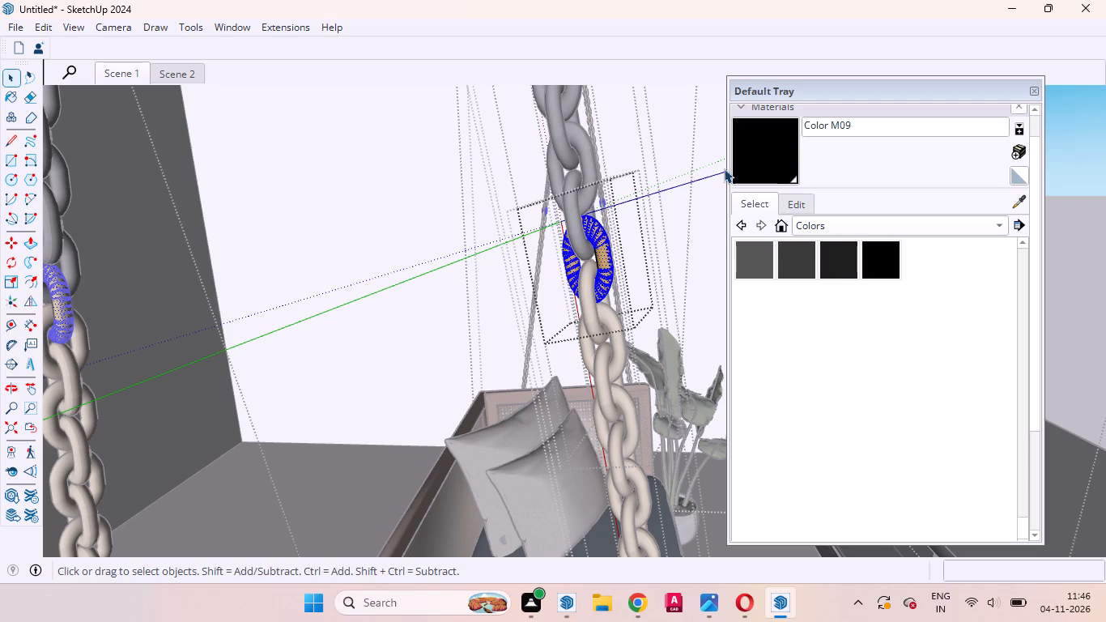
left_click(759, 161)
left_click(598, 253)
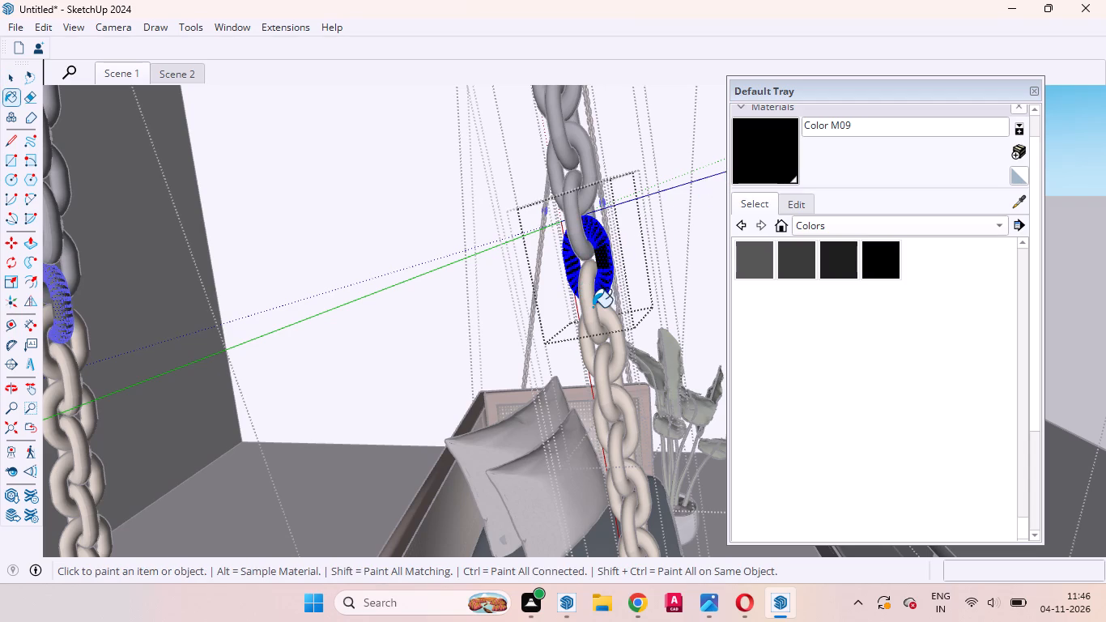
Paint the next two gold links below the last black one on the swing's front chain with Color M09, one after the other.
key("space")
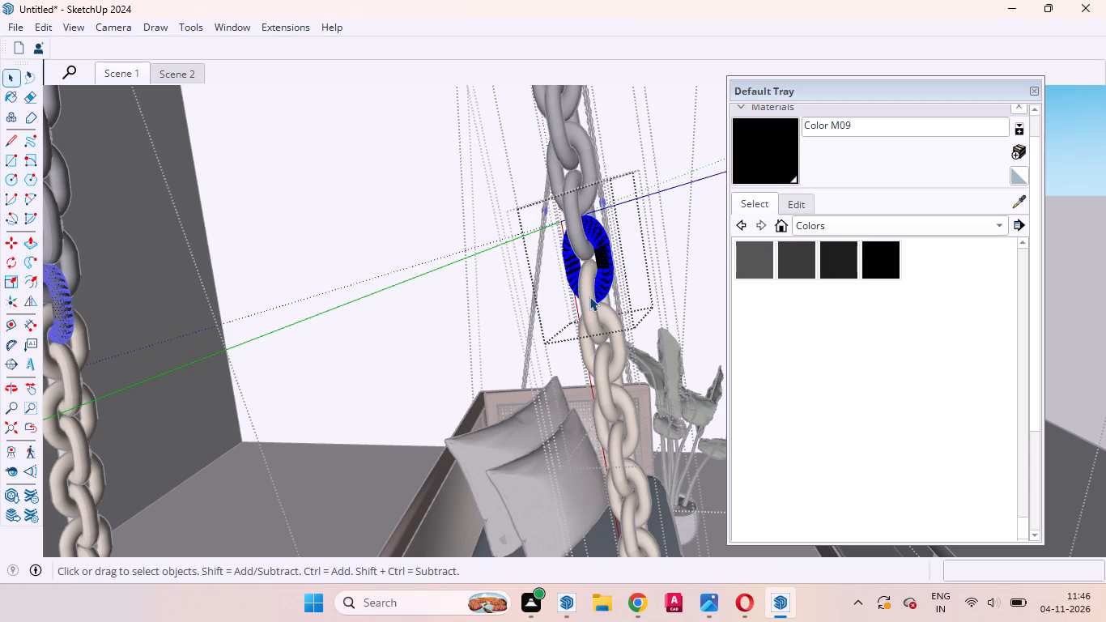
triple_click(591, 298)
left_click(593, 300)
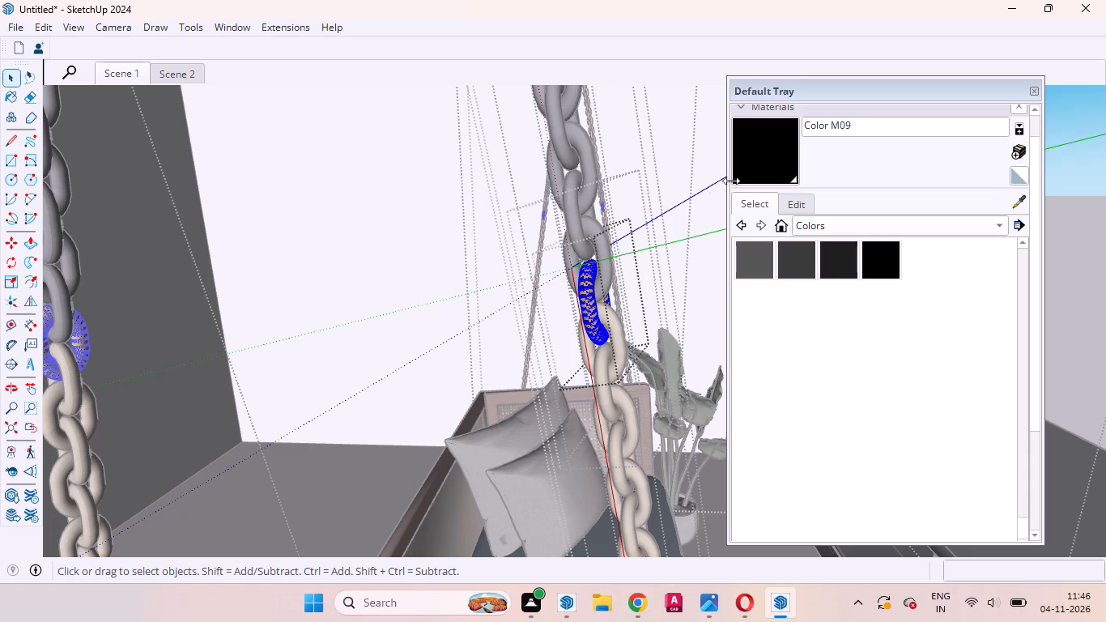
left_click(739, 175)
left_click(581, 292)
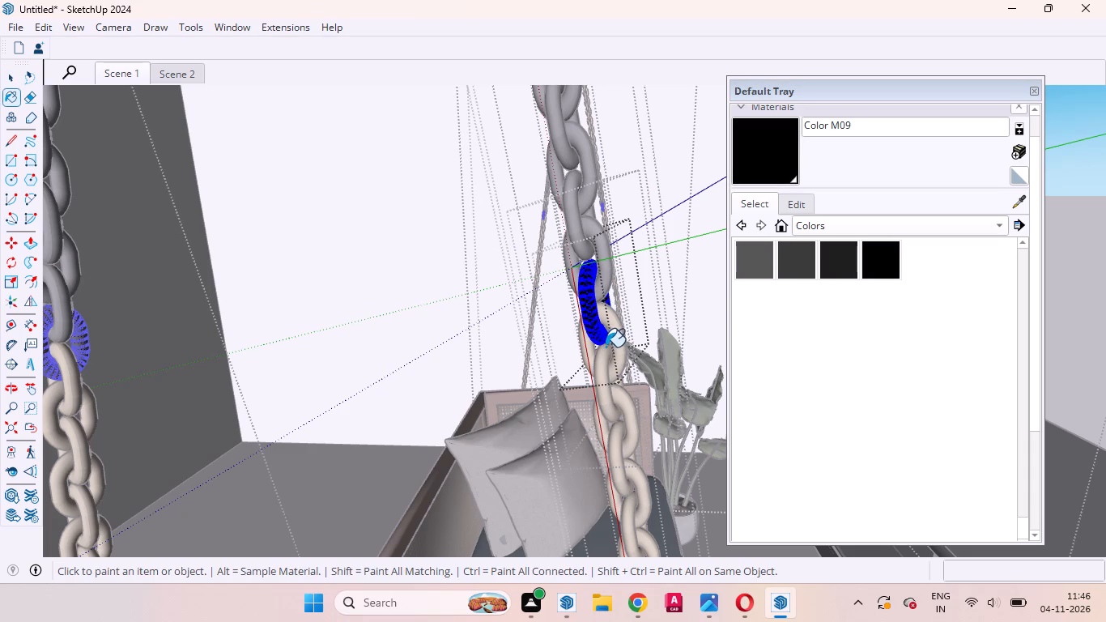
key("space")
triple_click(614, 336)
left_click(613, 331)
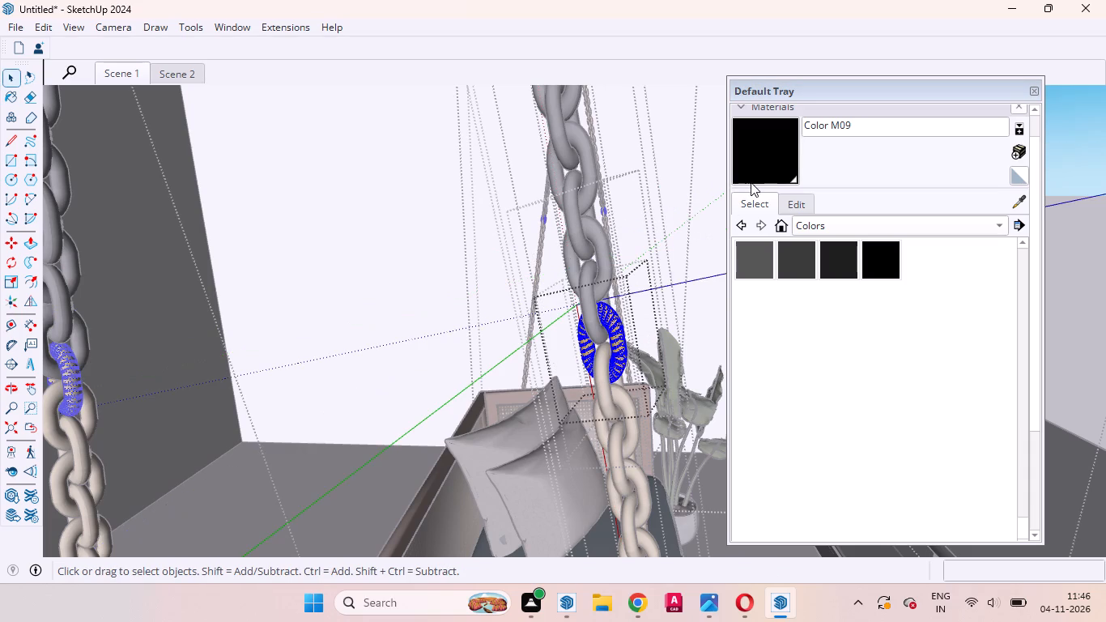
left_click(753, 177)
left_click(617, 347)
Open the next gold link down, level with the top rail of the swing's backrest, and paint all its geometry with Color M09.
key("space")
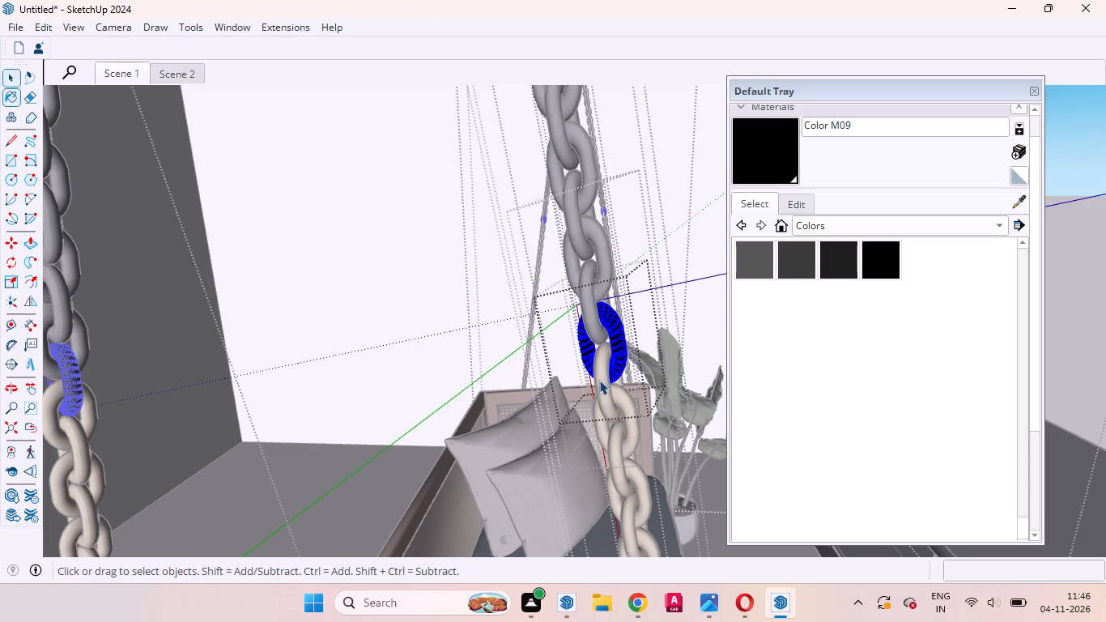
triple_click(602, 376)
left_click(600, 372)
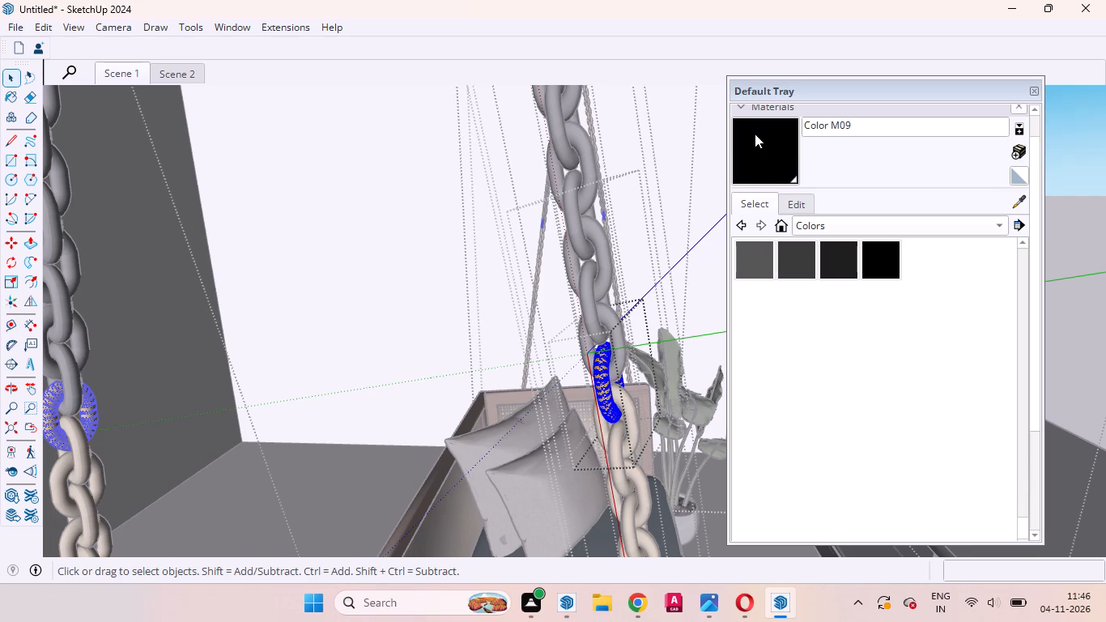
left_click(755, 134)
left_click(599, 375)
Open the first gold link in the following chain segment, select all its geometry, and paint it with the black Color M09.
scroll(667, 228, "down", 4)
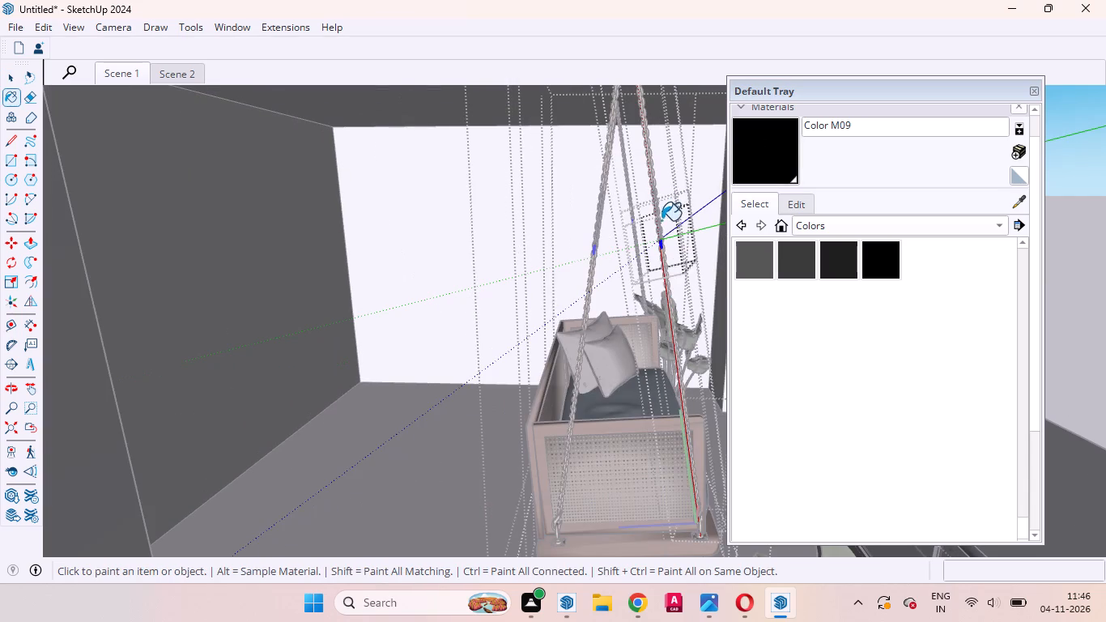
key("space")
scroll(670, 252, "down", 1)
scroll(670, 251, "up", 12)
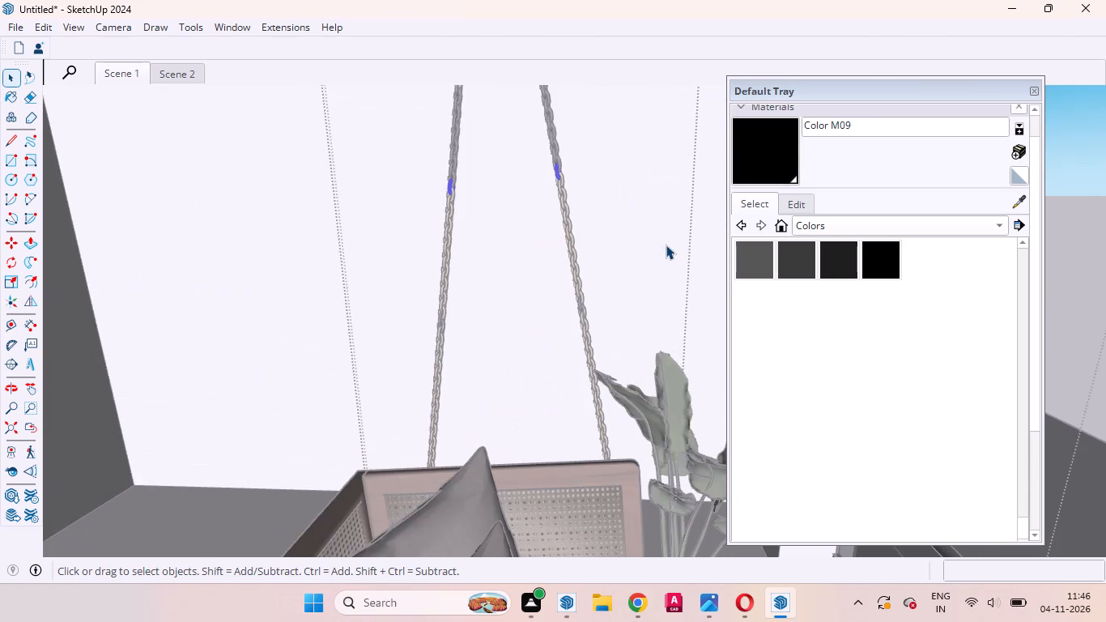
scroll(657, 259, "down", 3)
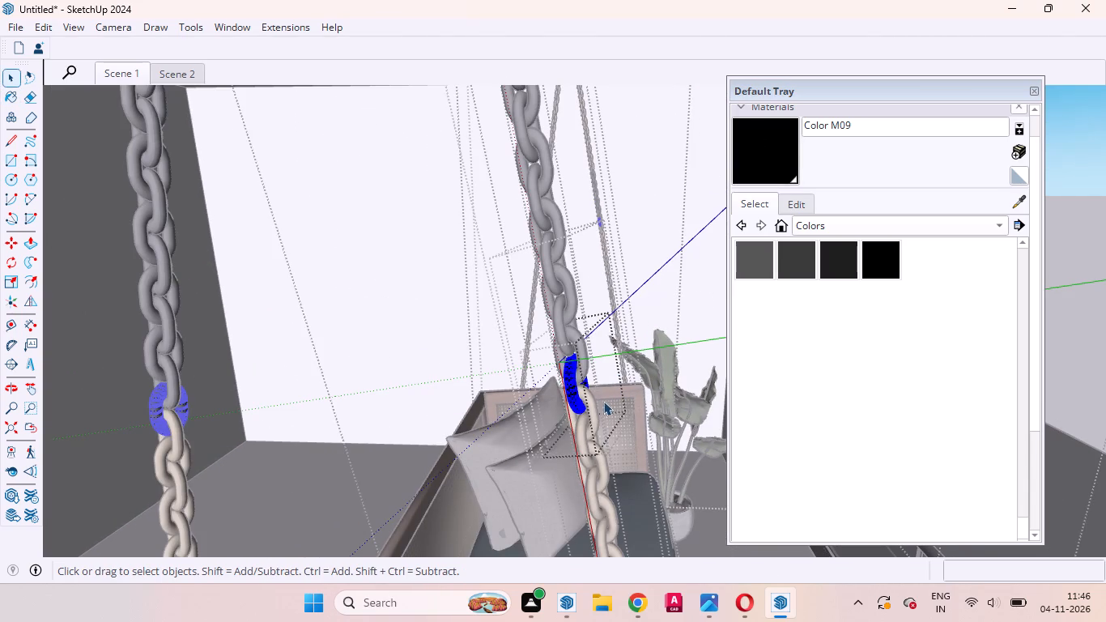
left_click(596, 399)
triple_click(591, 399)
triple_click(593, 401)
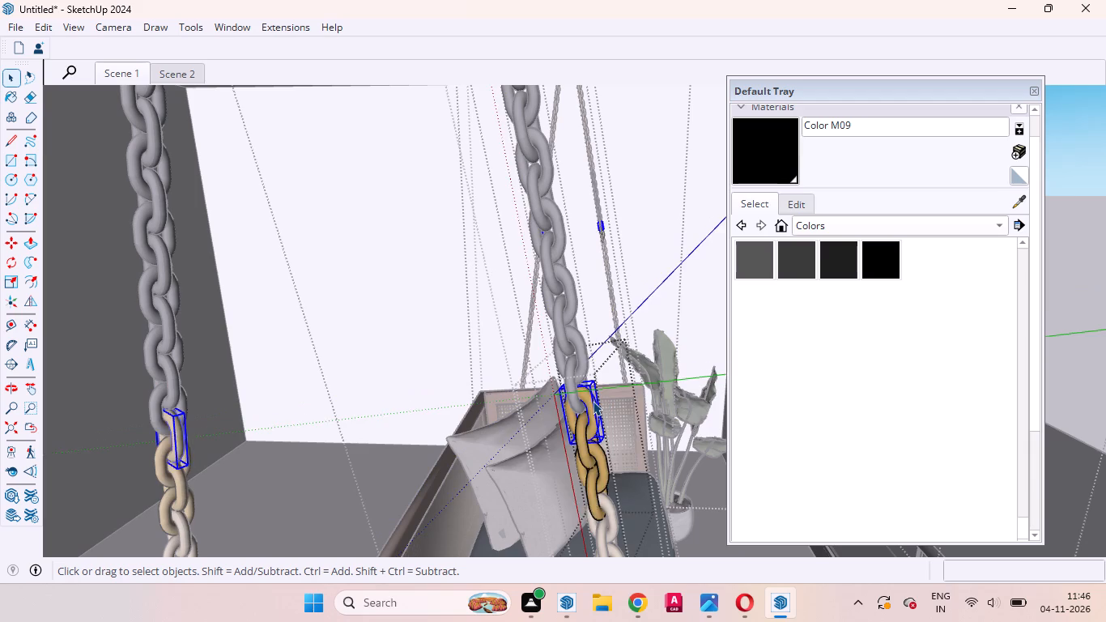
left_click(772, 147)
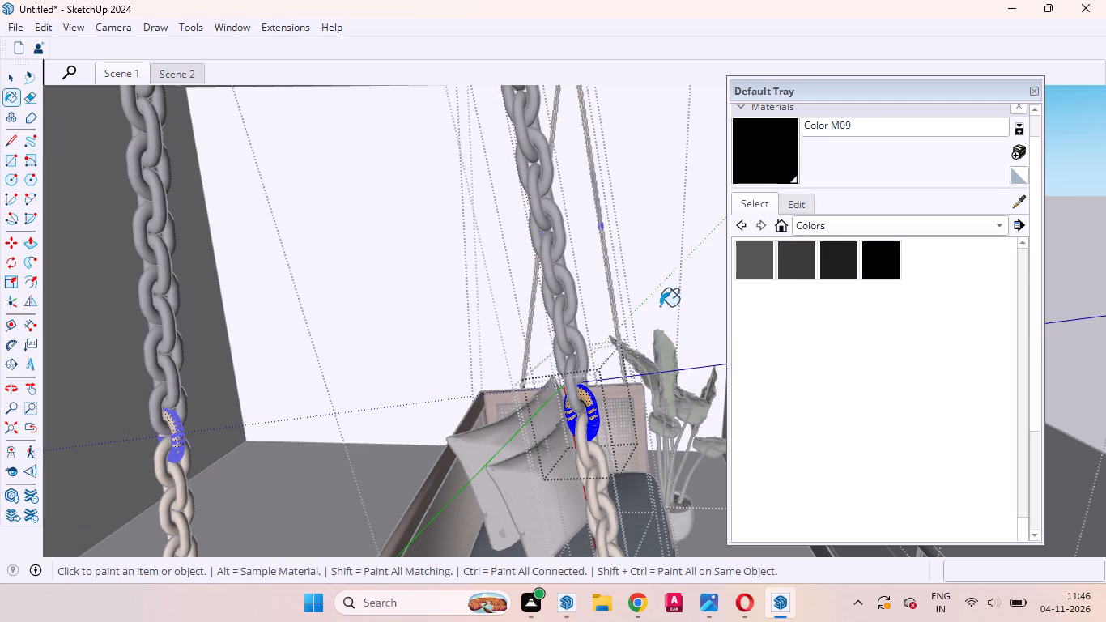
left_click(592, 406)
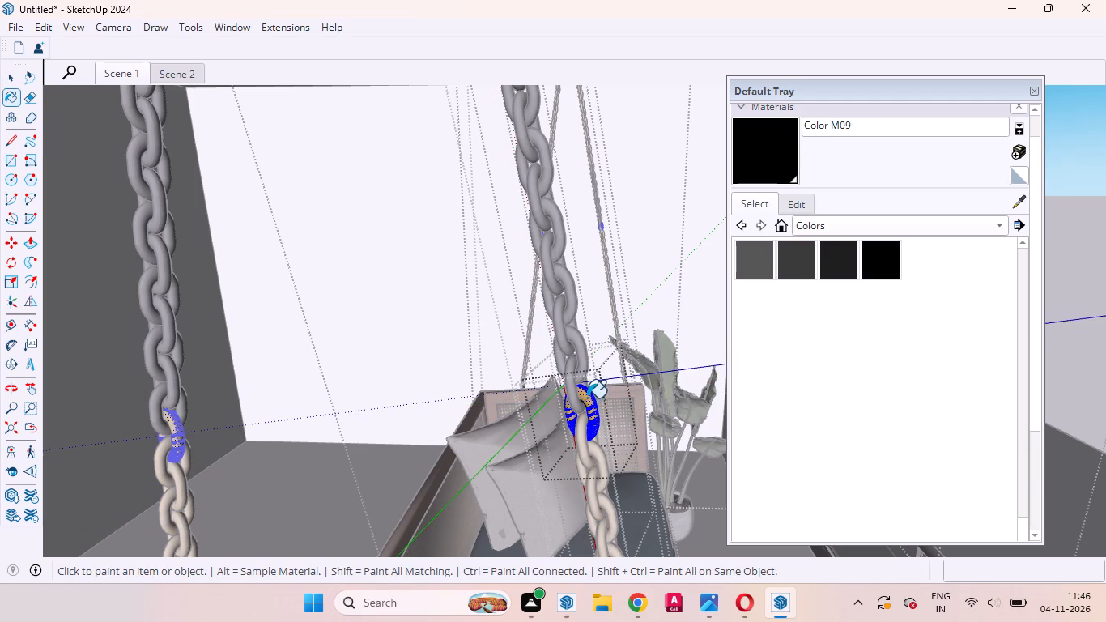
left_click(587, 398)
Open the gold link hanging directly from the last black one and paint its whole geometry with Color M09.
key("space")
scroll(620, 267, "down", 5)
scroll(618, 282, "up", 3)
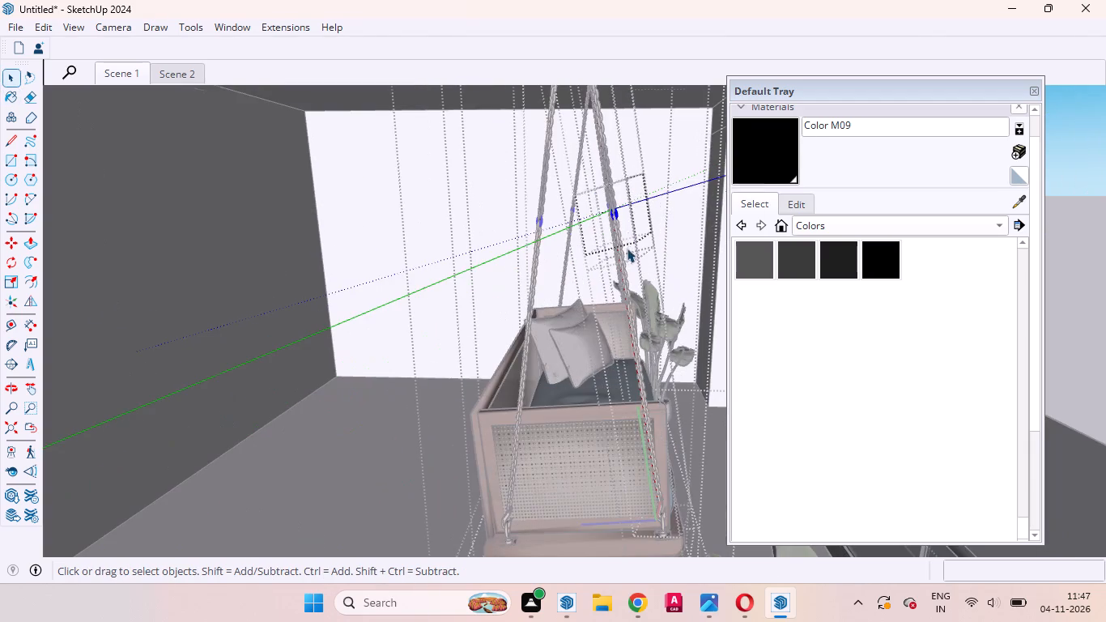
scroll(611, 225, "up", 6)
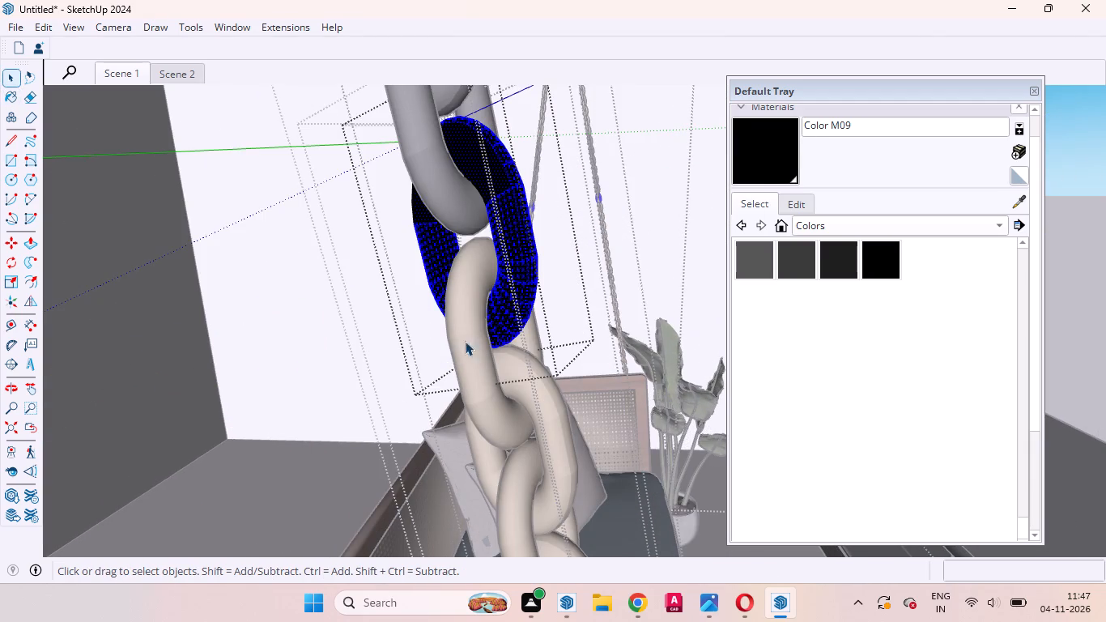
triple_click(474, 334)
left_click(471, 334)
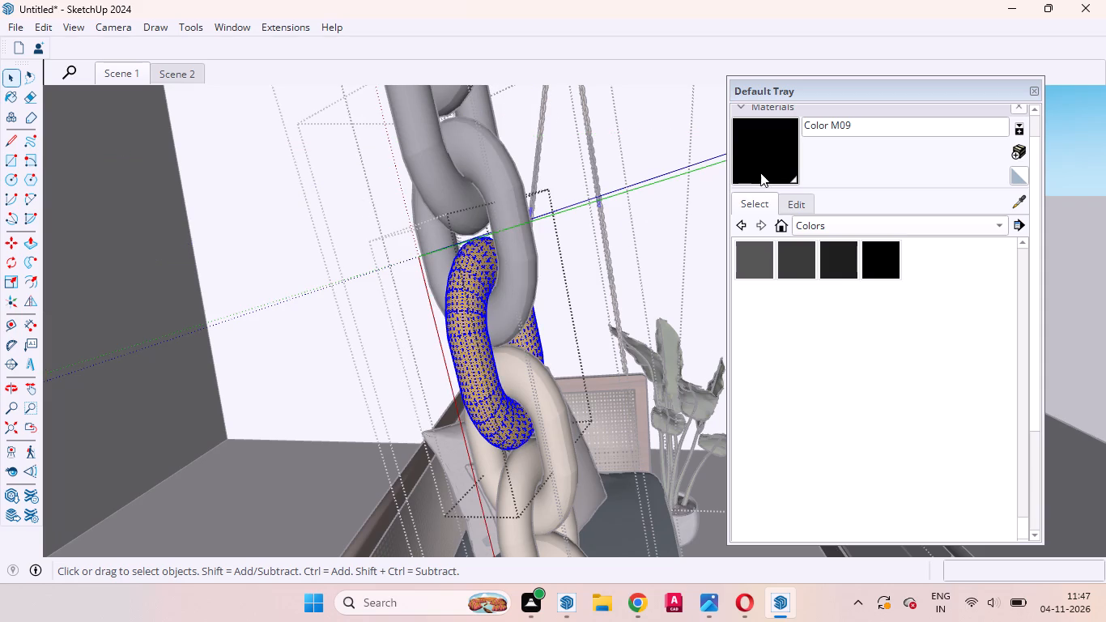
left_click(762, 169)
left_click(471, 331)
Paint all the geometry of the next interlocking gold link down the same chain with the black Color M09.
key("space")
left_click(528, 381)
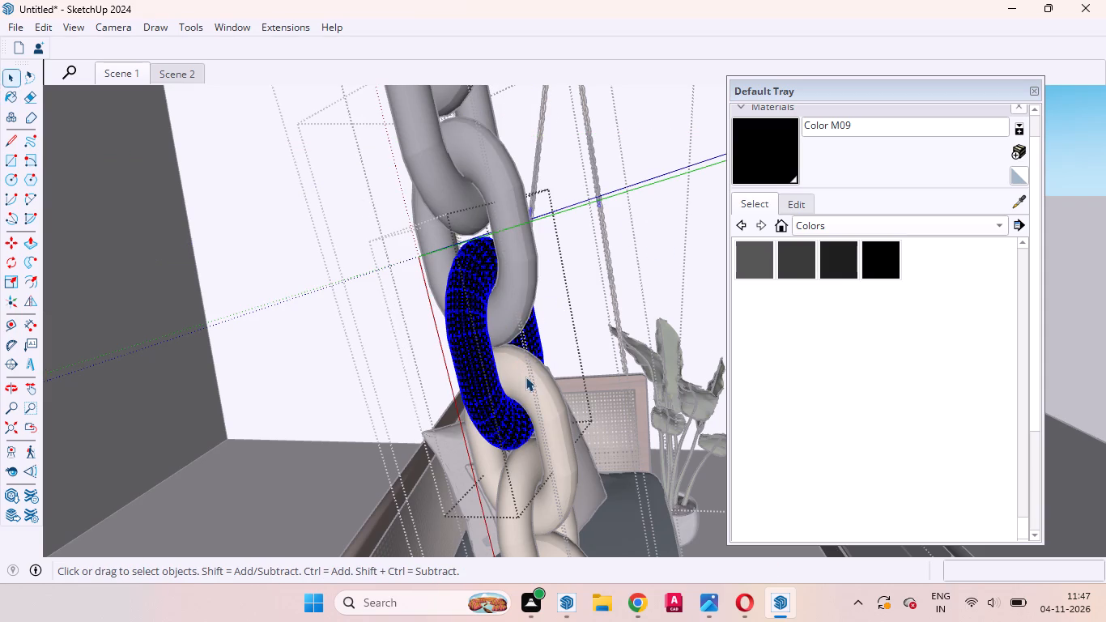
double_click(525, 377)
left_click(528, 378)
left_click(766, 146)
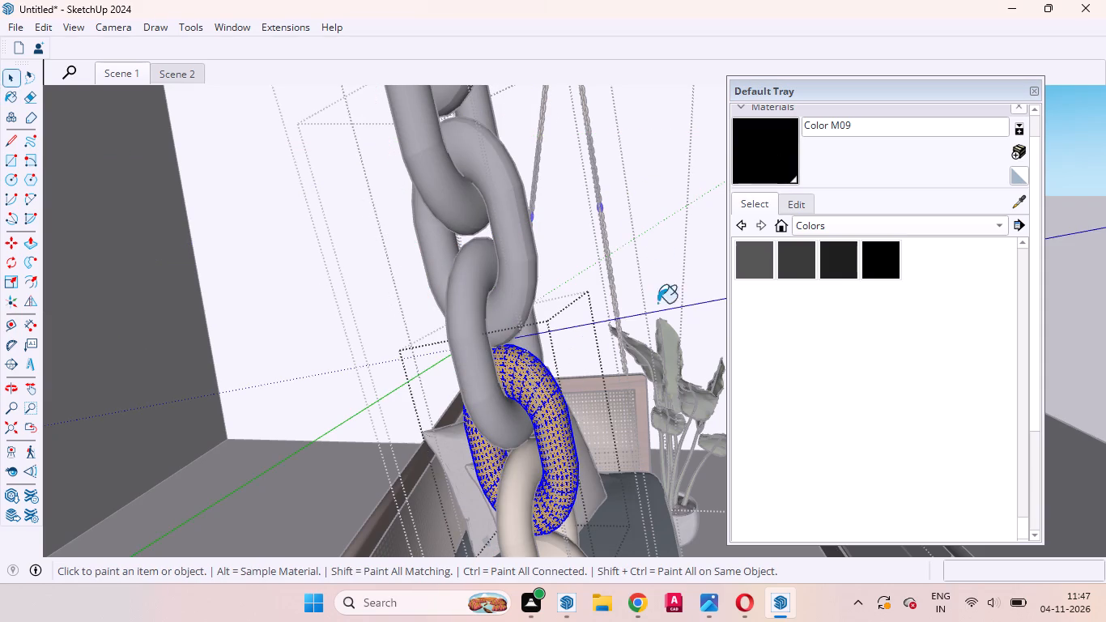
left_click(551, 390)
Open the topmost remaining gold link of the front chain and paint its whole geometry with Color M09.
scroll(678, 199, "down", 3)
scroll(670, 249, "up", 3)
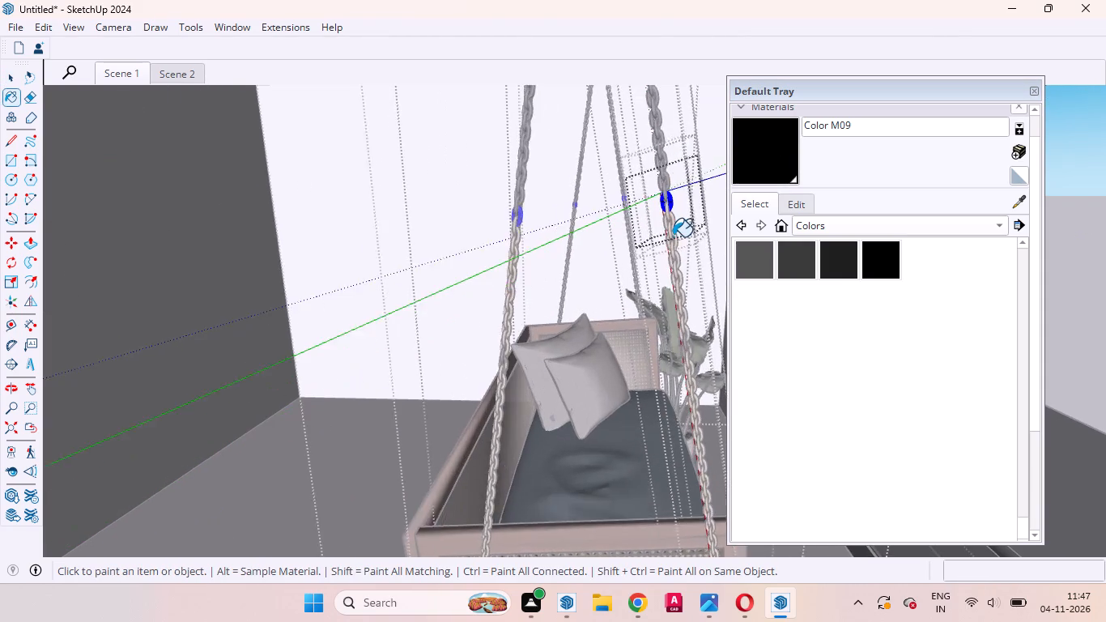
scroll(673, 236, "up", 9)
key("space")
triple_click(659, 189)
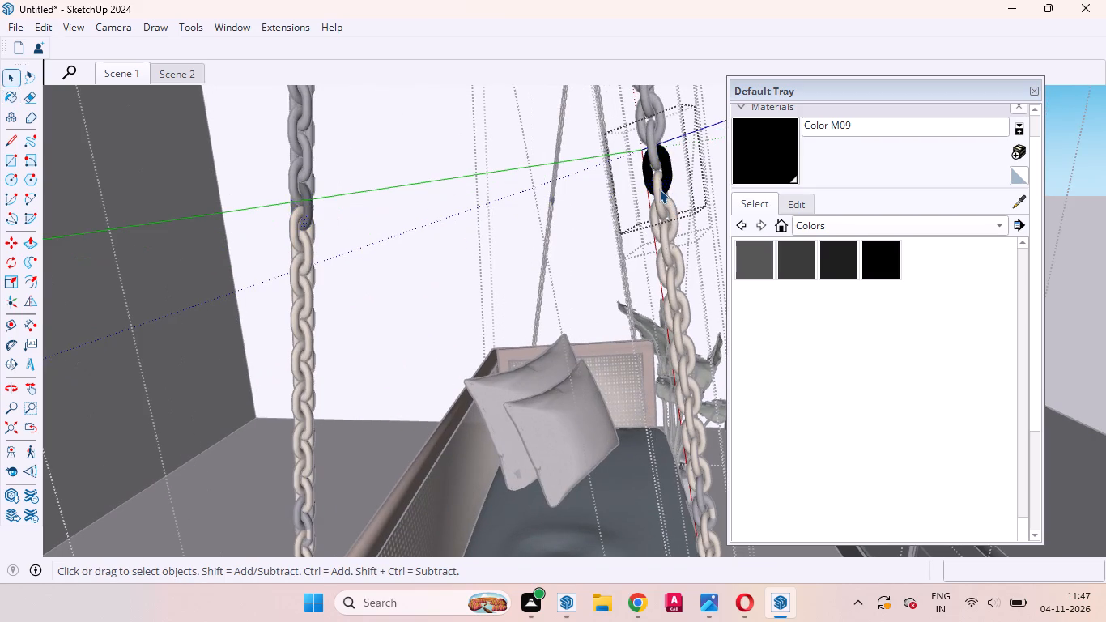
left_click(764, 155)
left_click(661, 200)
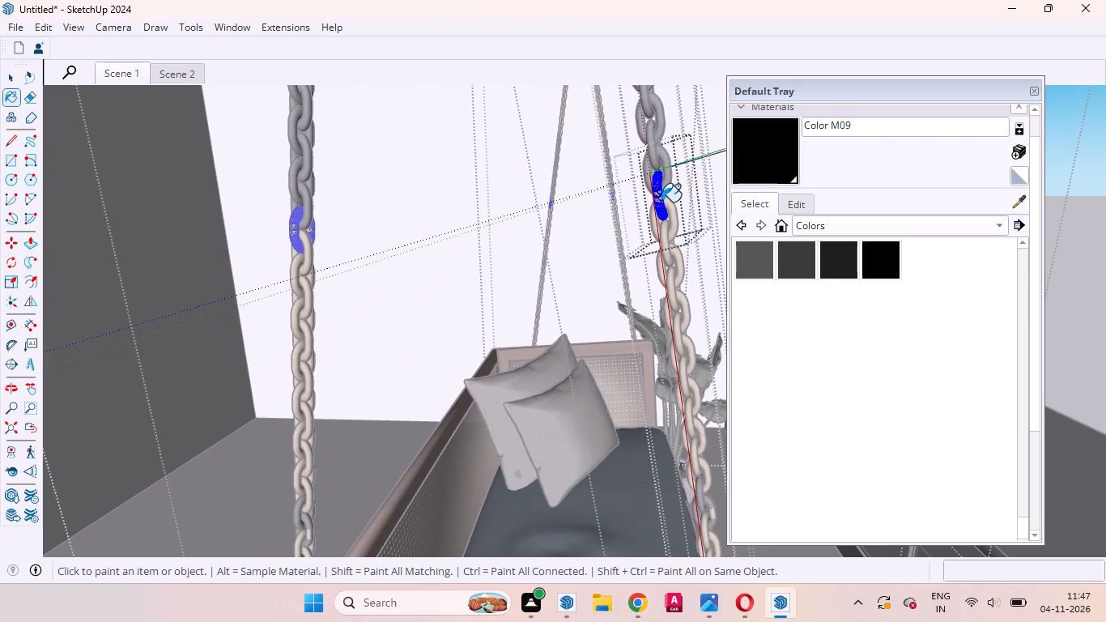
Open the first gold link of the next chain segment down, select all its geometry, and paint it with Color M09.
key("space")
triple_click(674, 212)
left_click(674, 206)
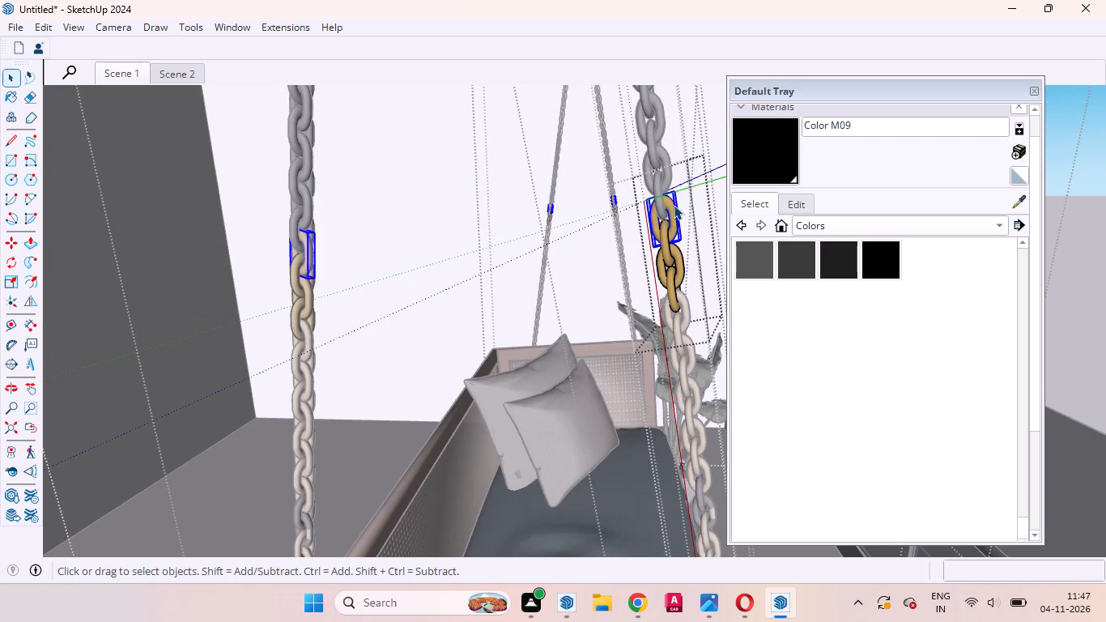
triple_click(674, 204)
left_click(755, 157)
scroll(665, 207, "up", 3)
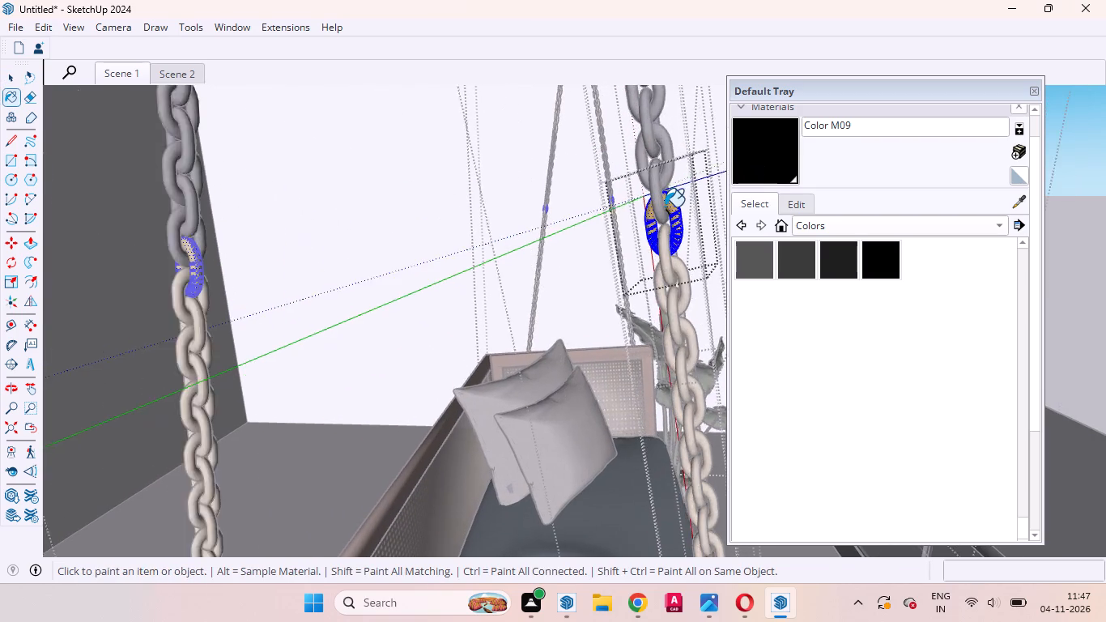
scroll(665, 207, "up", 7)
left_click(674, 202)
Select all geometry of the gold link just below the last black one and paint it with Color M09.
key("space")
triple_click(665, 279)
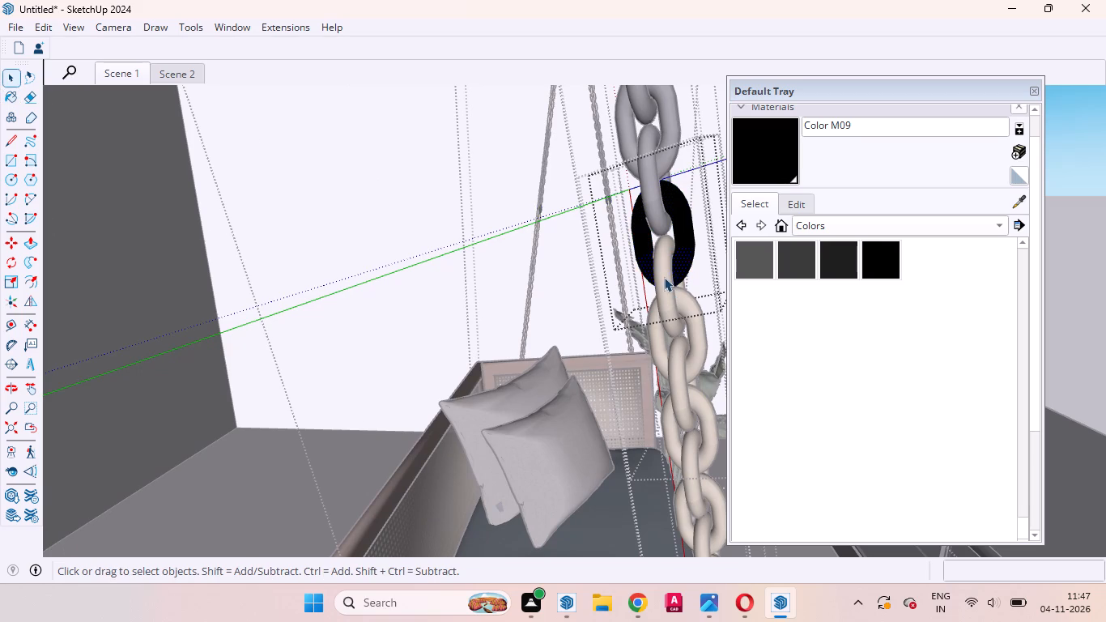
triple_click(664, 273)
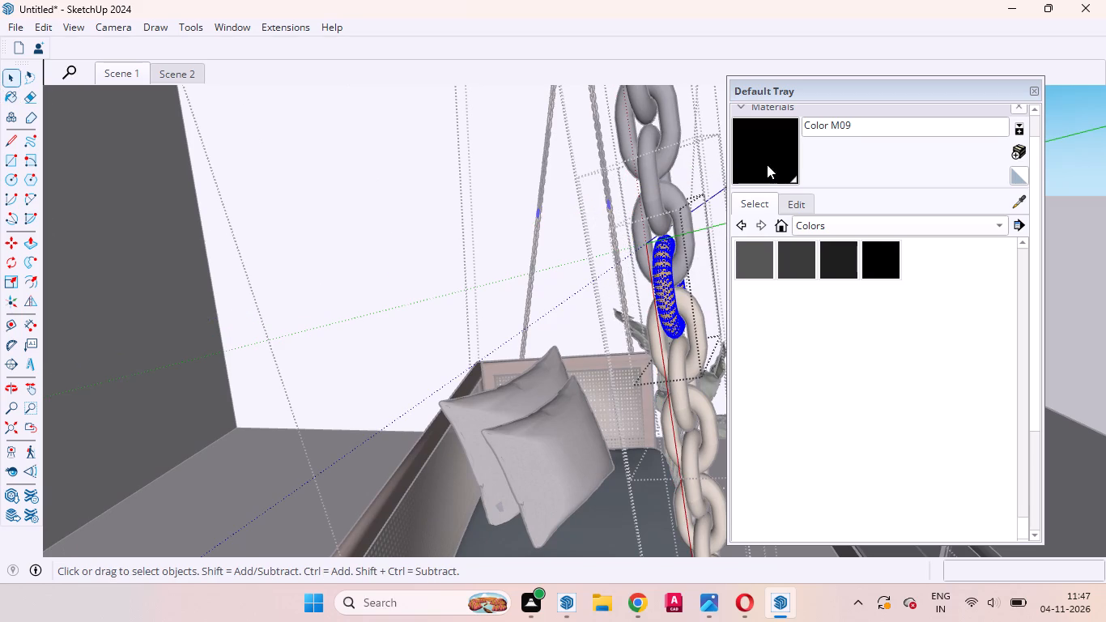
left_click(767, 164)
left_click(674, 291)
Paint the next two gold links down the same chain with the black Color M09, one after the other.
key("space")
triple_click(689, 316)
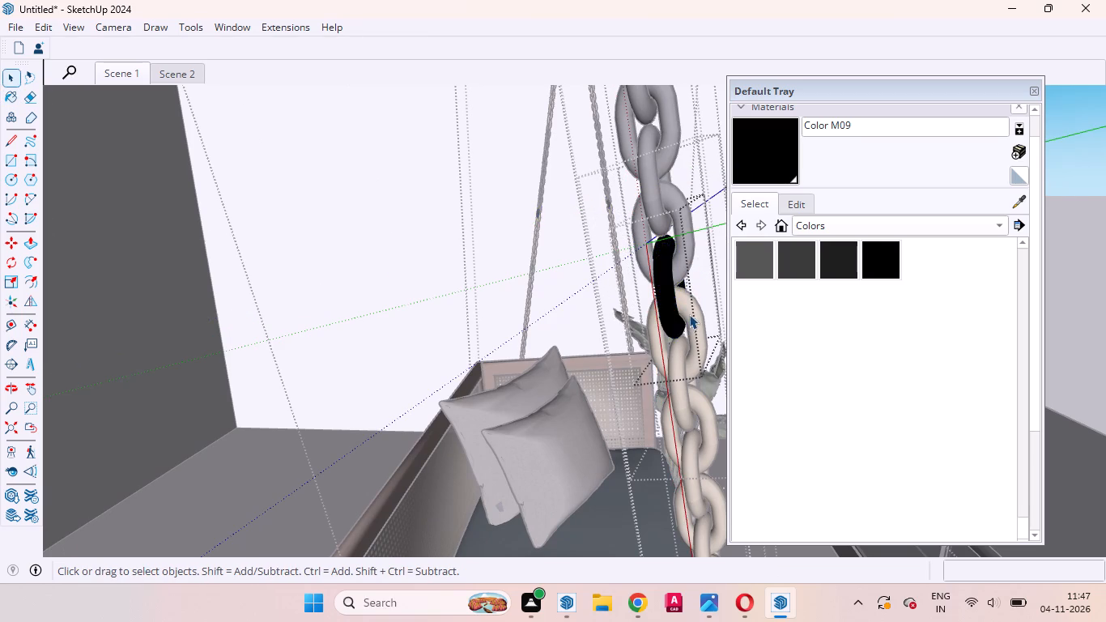
left_click(751, 161)
left_click(699, 312)
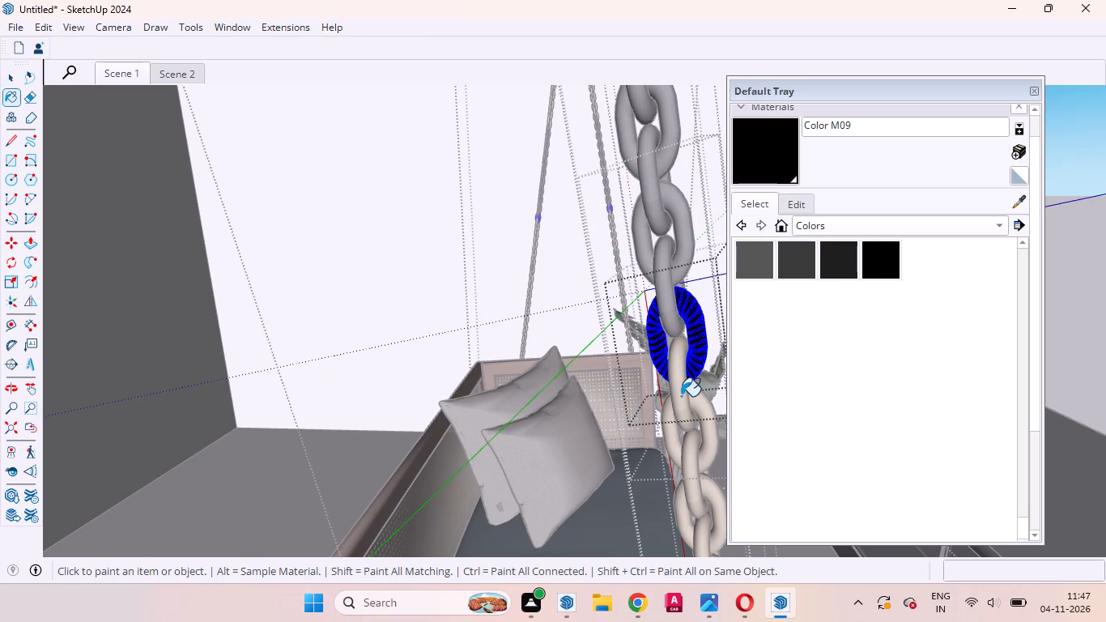
key("space")
triple_click(678, 382)
left_click(759, 153)
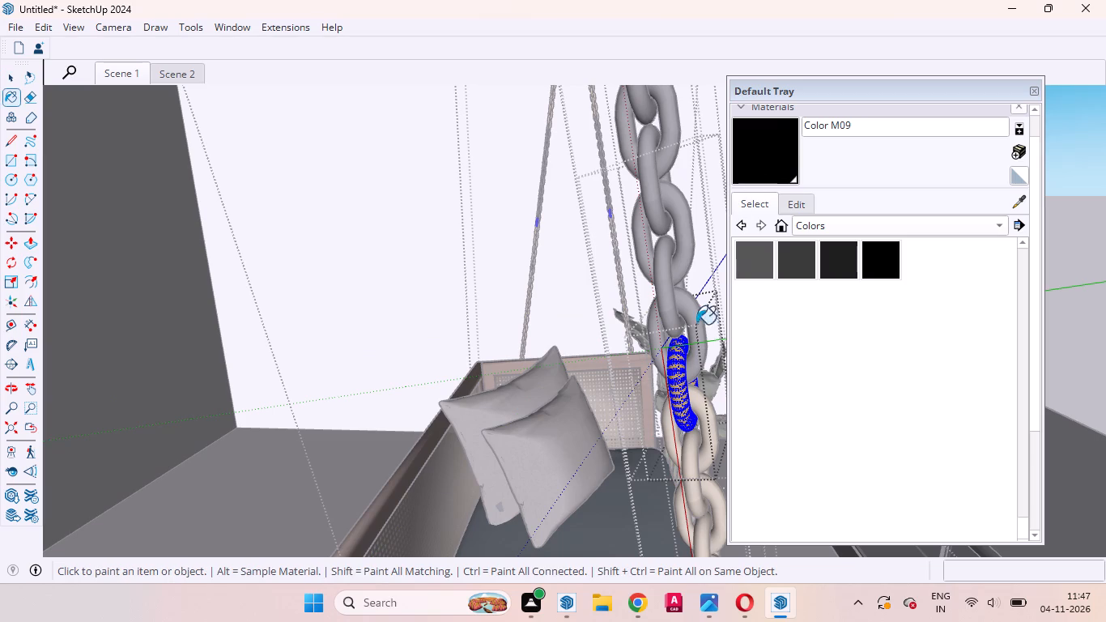
left_click(683, 382)
Open the first gold link of the following chain segment, above the cushions, and paint all its geometry with Color M09.
scroll(557, 325, "down", 4)
scroll(577, 348, "up", 4)
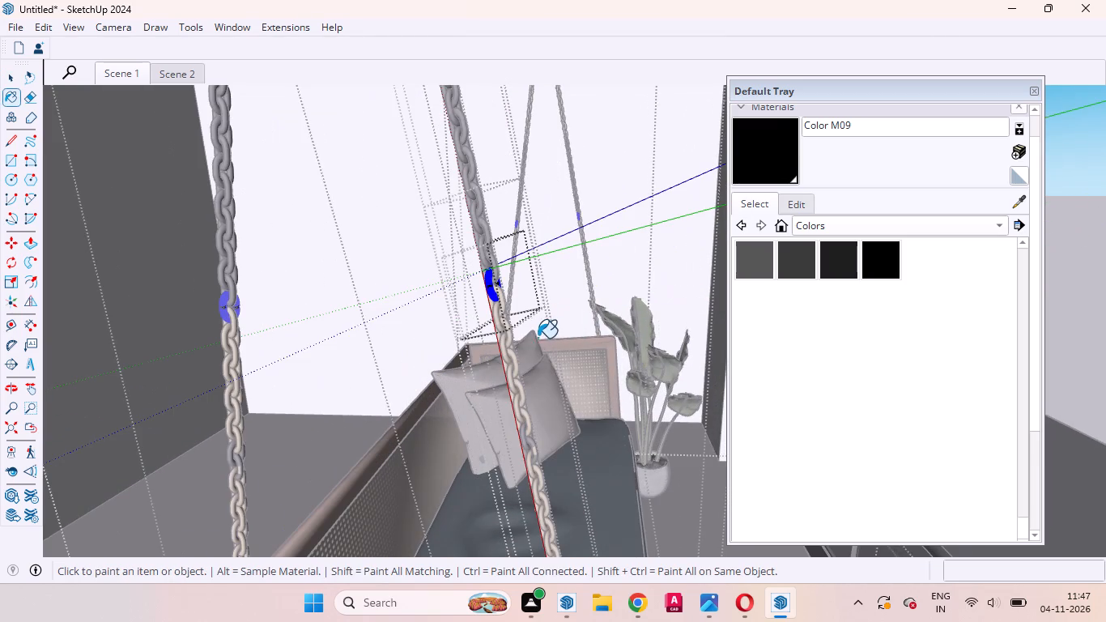
key("space")
scroll(517, 322, "up", 4)
scroll(517, 313, "down", 4)
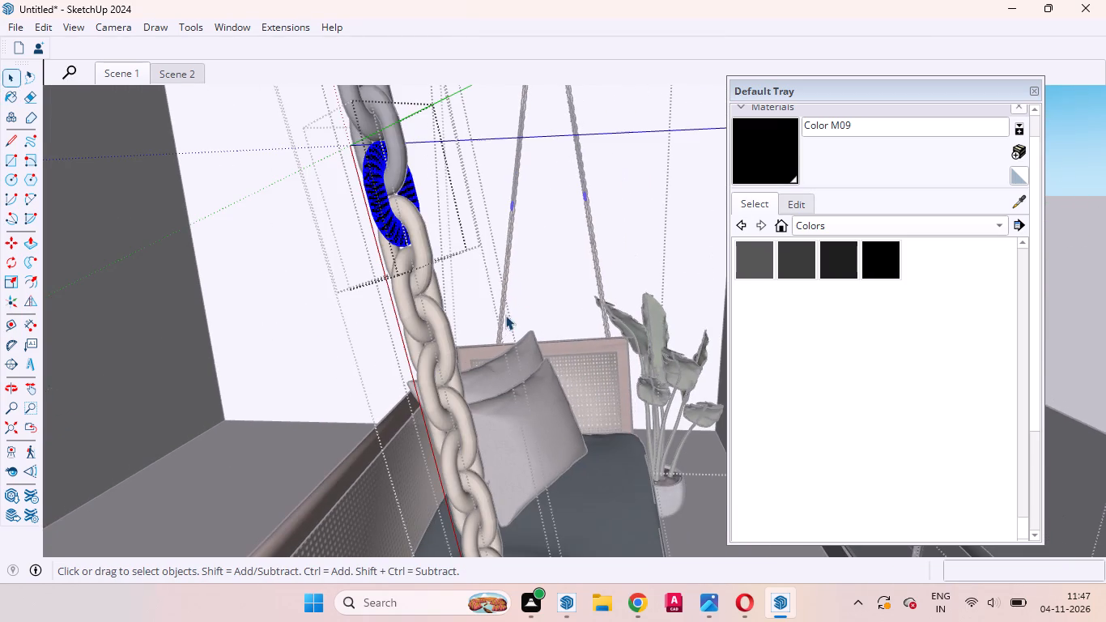
triple_click(419, 237)
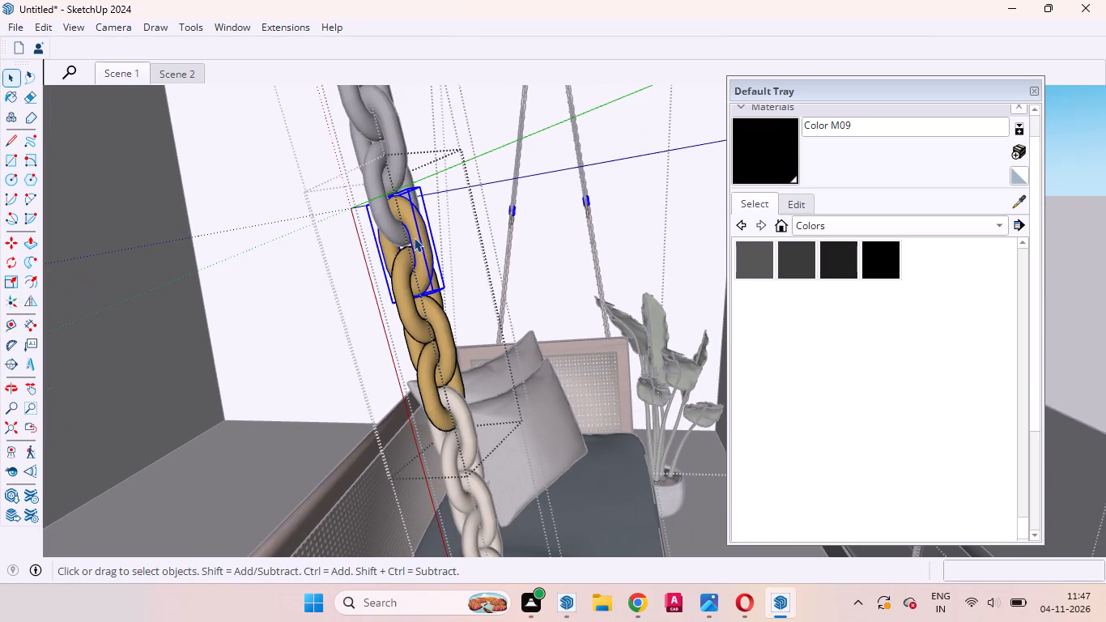
triple_click(414, 237)
left_click(769, 158)
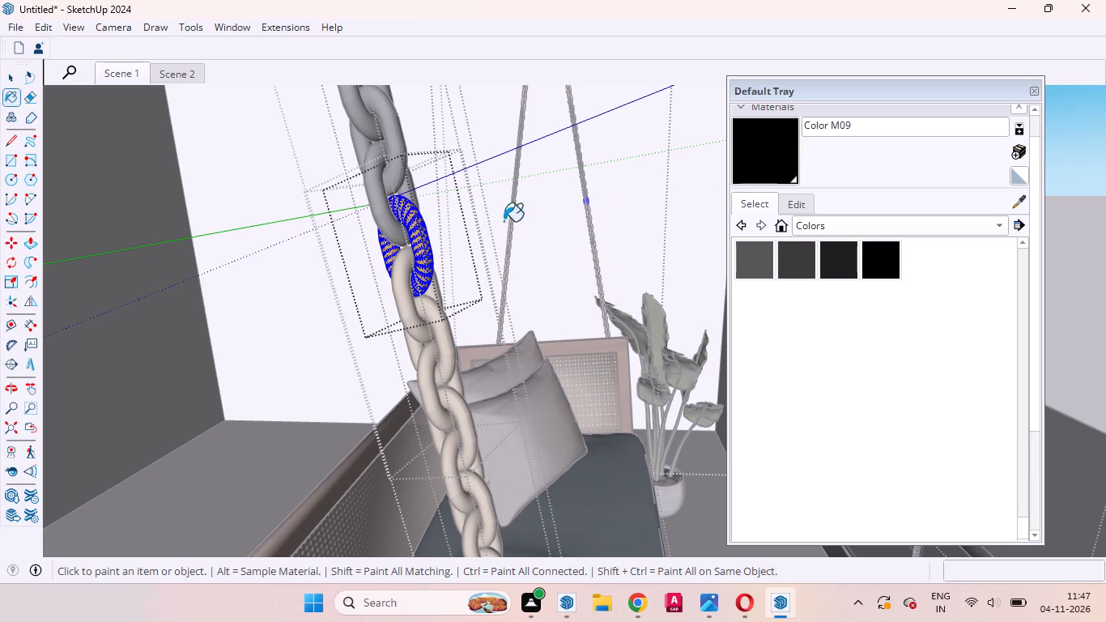
left_click(419, 236)
Open the gold link just below the newly painted one above the cushions, select all its geometry, and paint it with Color M09.
key("space")
triple_click(398, 284)
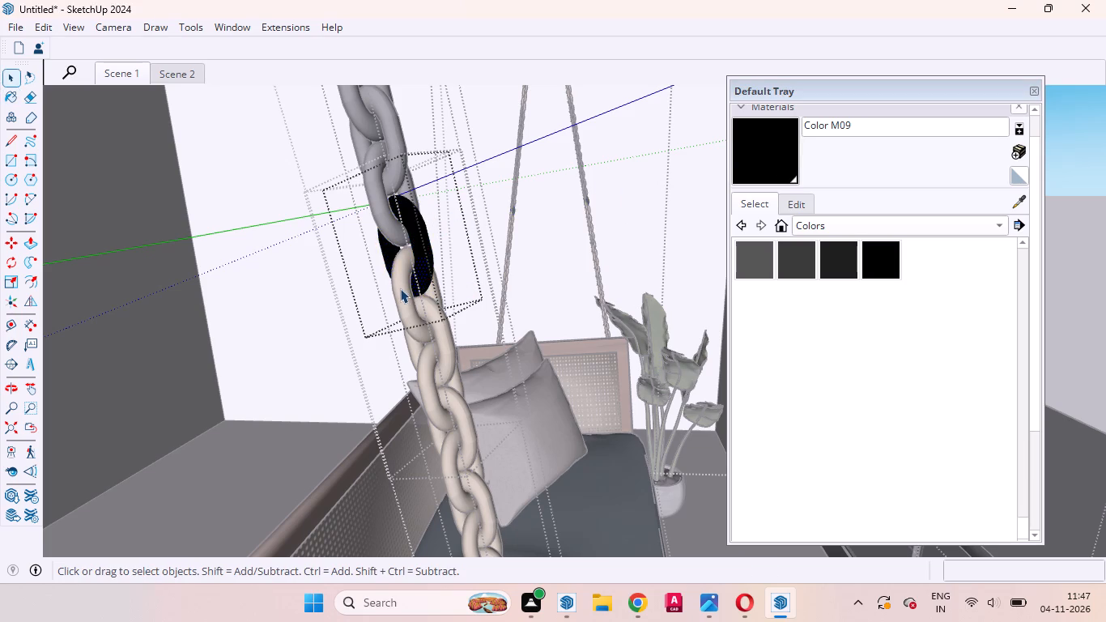
left_click(402, 287)
left_click(759, 160)
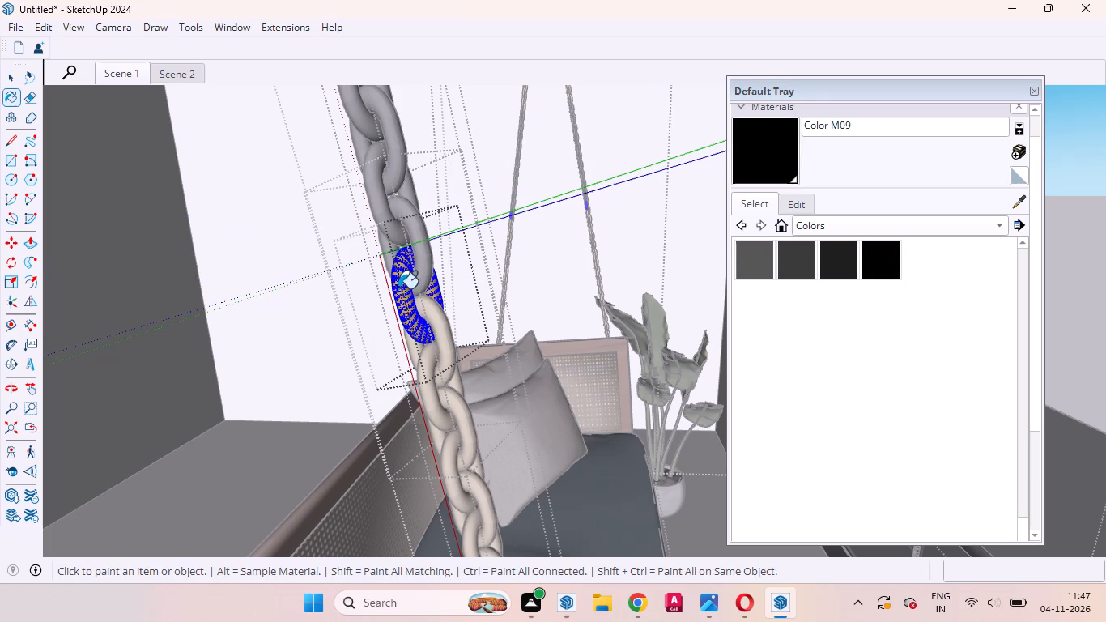
left_click(398, 288)
left_click(402, 283)
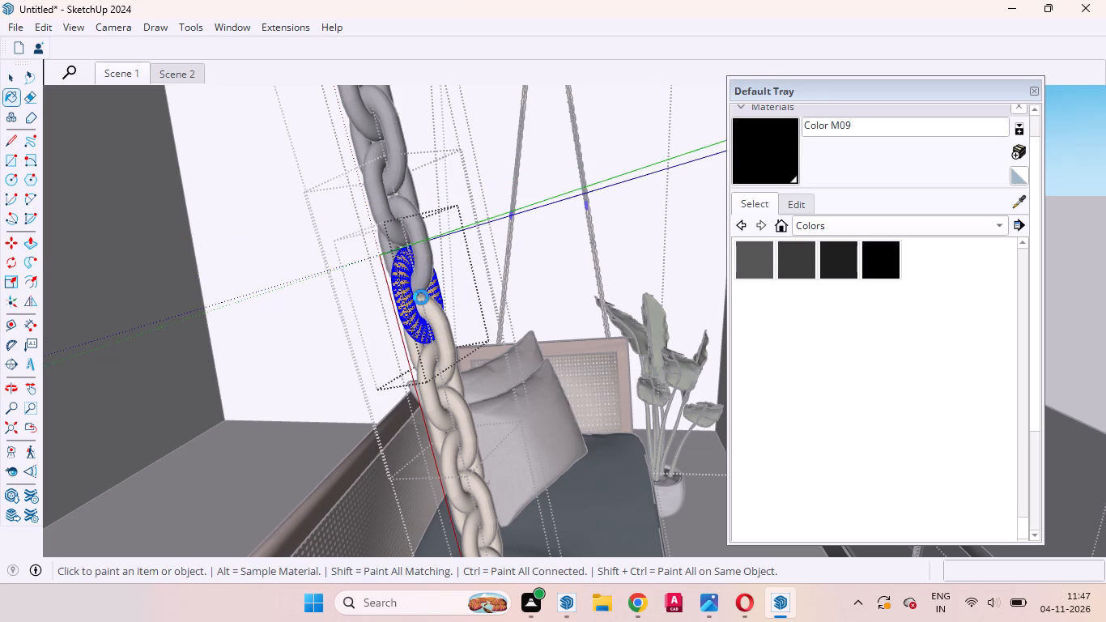
left_click(406, 283)
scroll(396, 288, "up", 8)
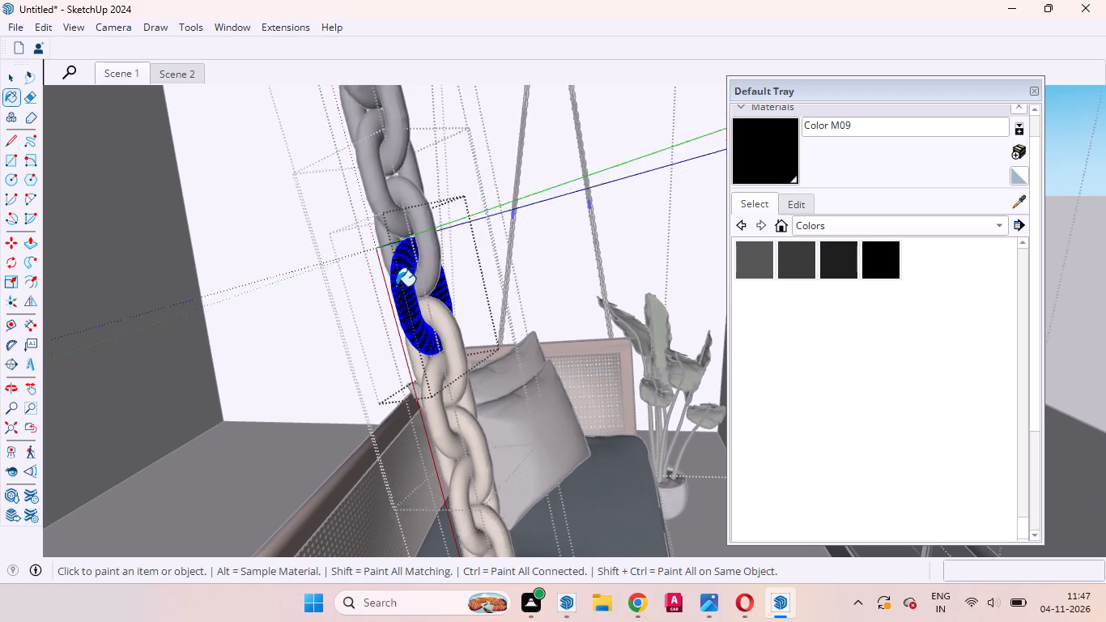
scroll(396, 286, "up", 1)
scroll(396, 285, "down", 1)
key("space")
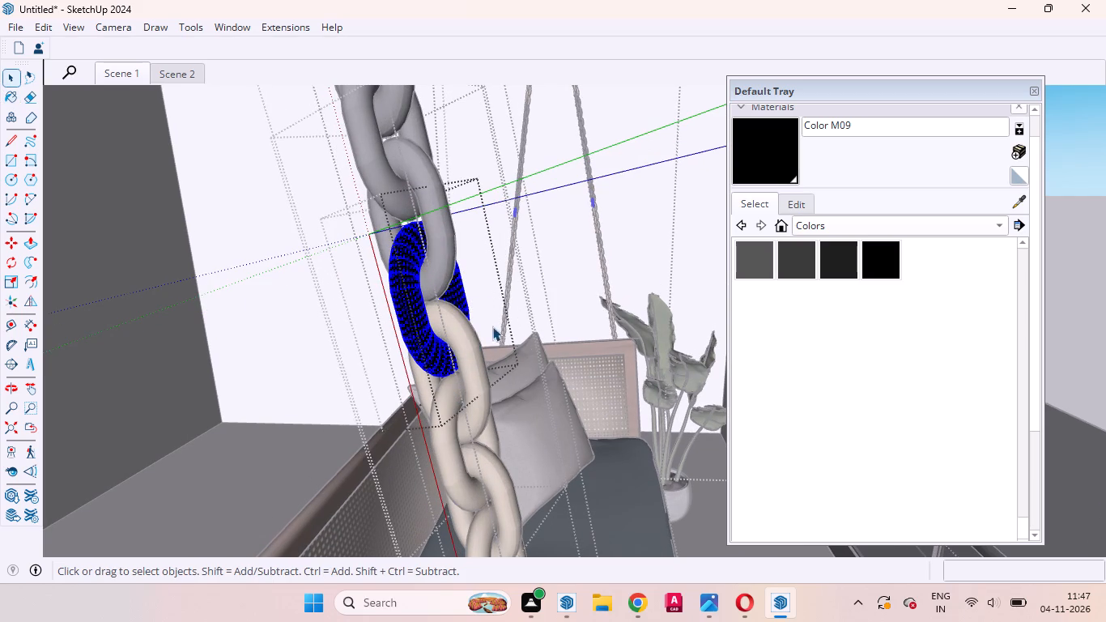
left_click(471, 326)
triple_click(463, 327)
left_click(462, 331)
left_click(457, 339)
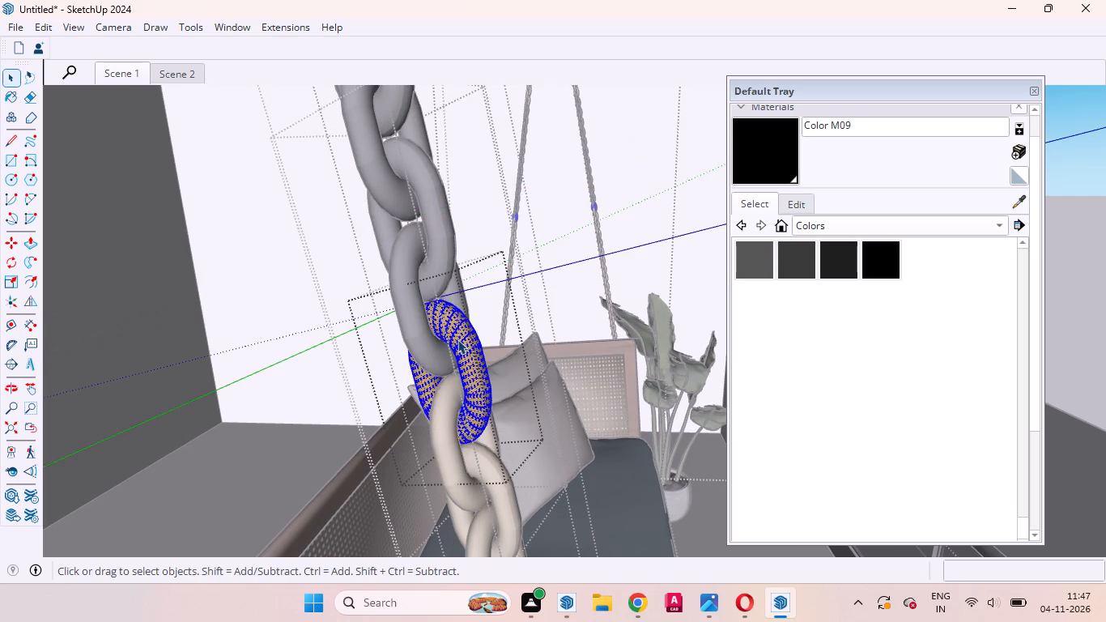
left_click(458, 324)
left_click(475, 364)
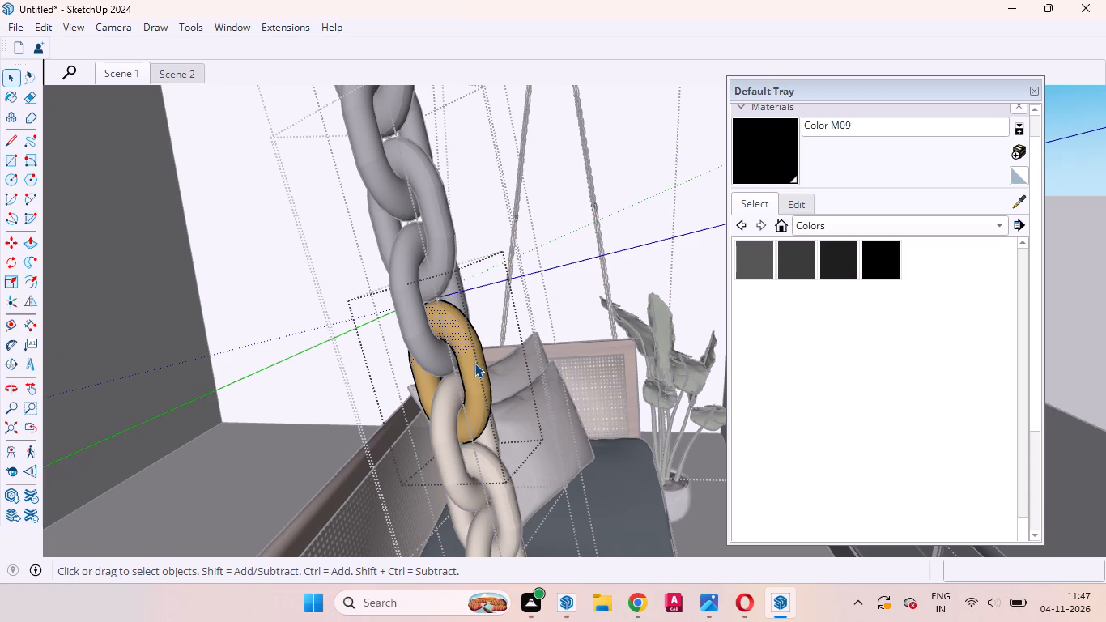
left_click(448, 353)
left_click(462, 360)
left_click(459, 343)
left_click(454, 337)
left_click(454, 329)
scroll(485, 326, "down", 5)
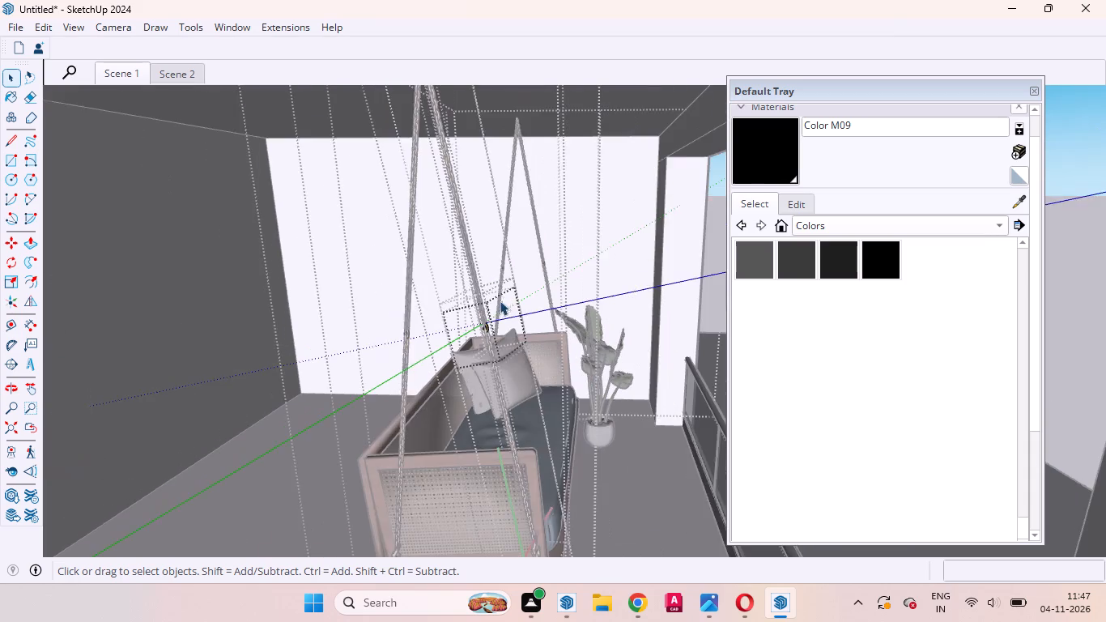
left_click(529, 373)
Select all geometry of the topmost remaining gold link beside the cushions and paint it with the black Color M09.
scroll(488, 328, "up", 15)
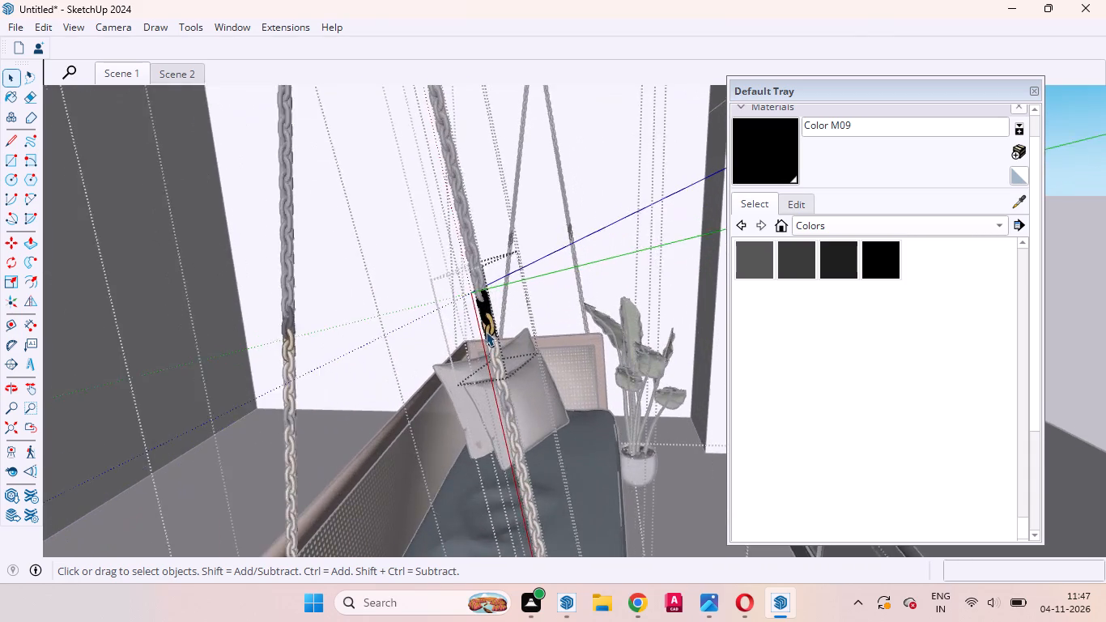
scroll(486, 331, "up", 9)
left_click(491, 308)
triple_click(491, 307)
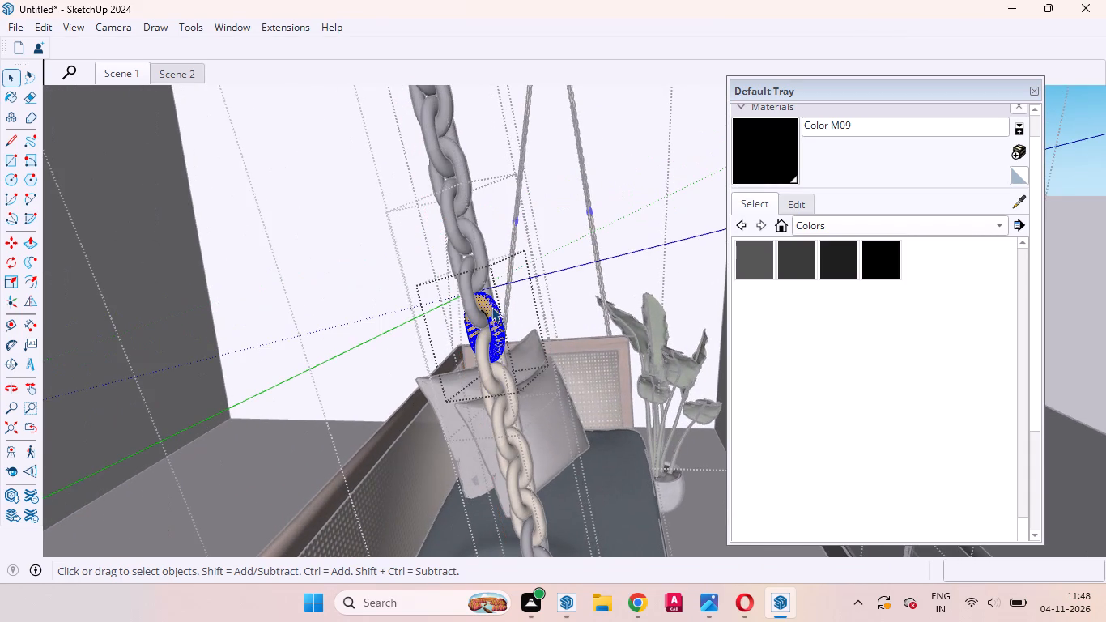
left_click(766, 154)
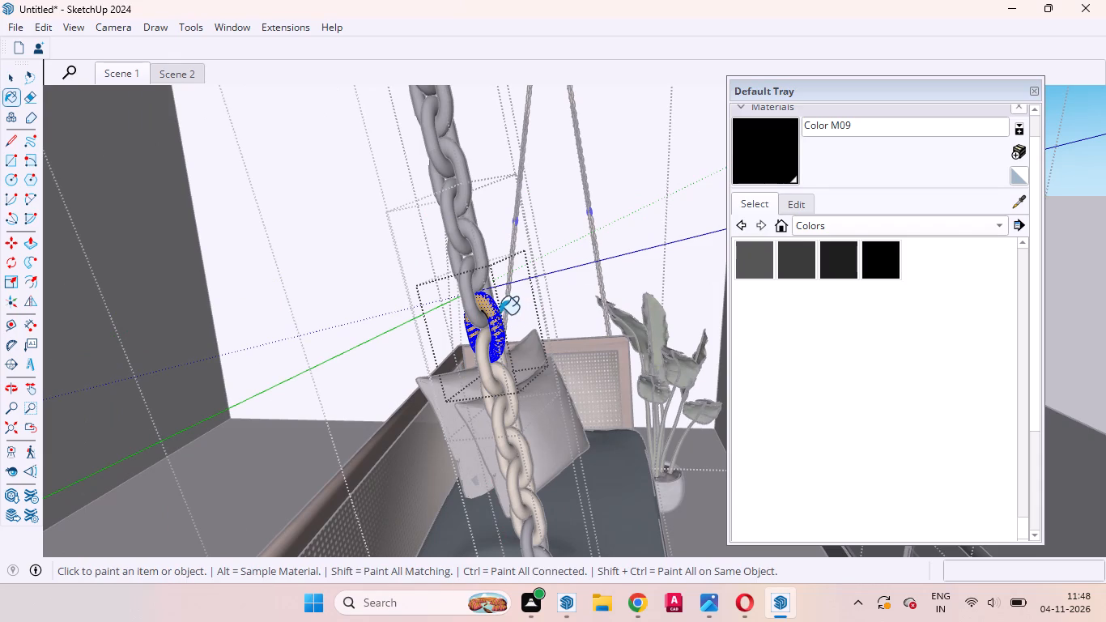
left_click(499, 314)
left_click(484, 308)
Open the following gold link down the same chain, select all its geometry, and paint it with Color M09.
key("space")
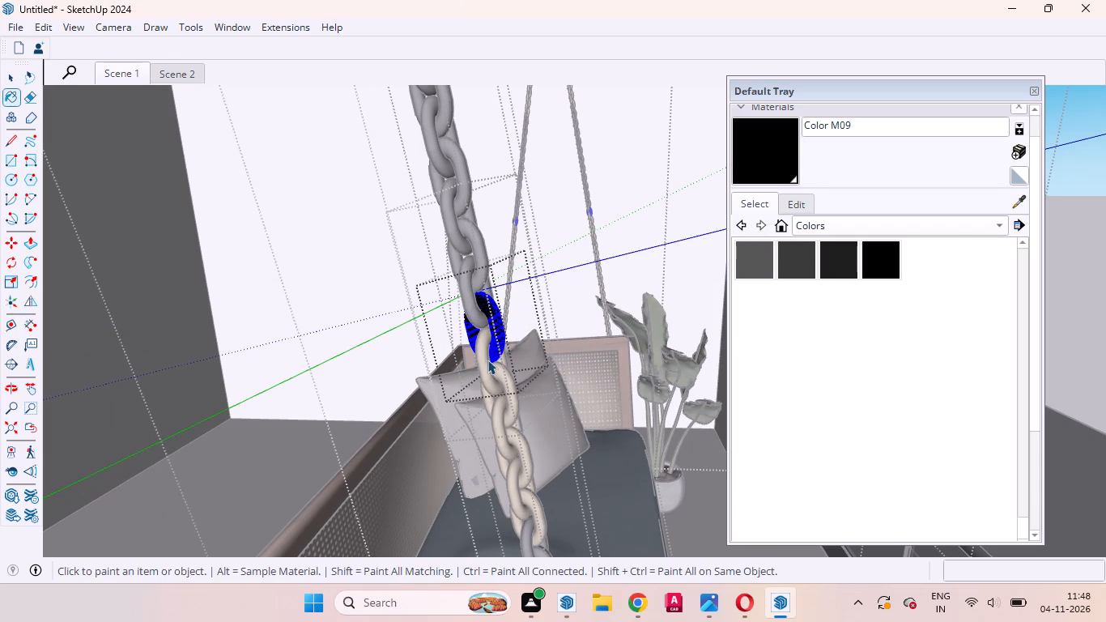
double_click(477, 351)
triple_click(483, 350)
double_click(485, 348)
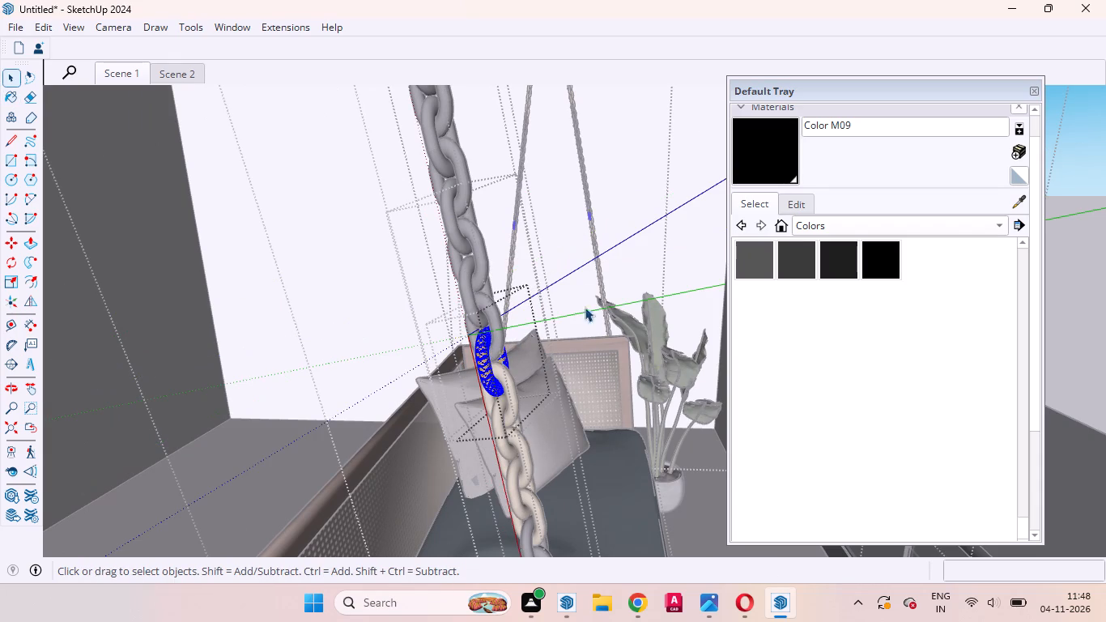
left_click(768, 158)
scroll(453, 377, "up", 3)
scroll(485, 347, "down", 1)
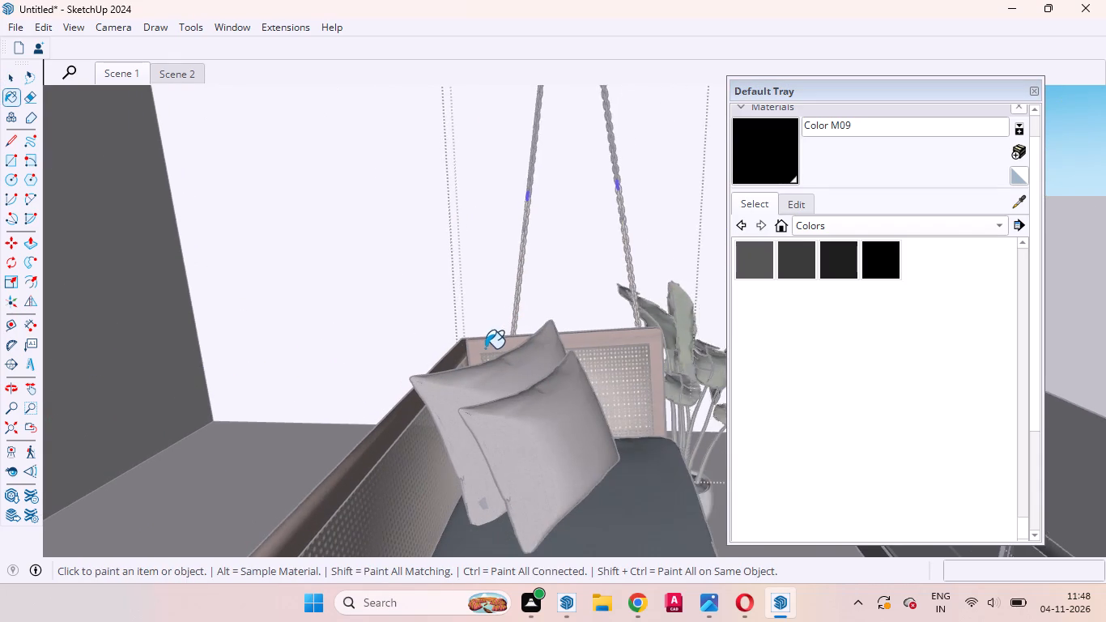
scroll(485, 348, "down", 2)
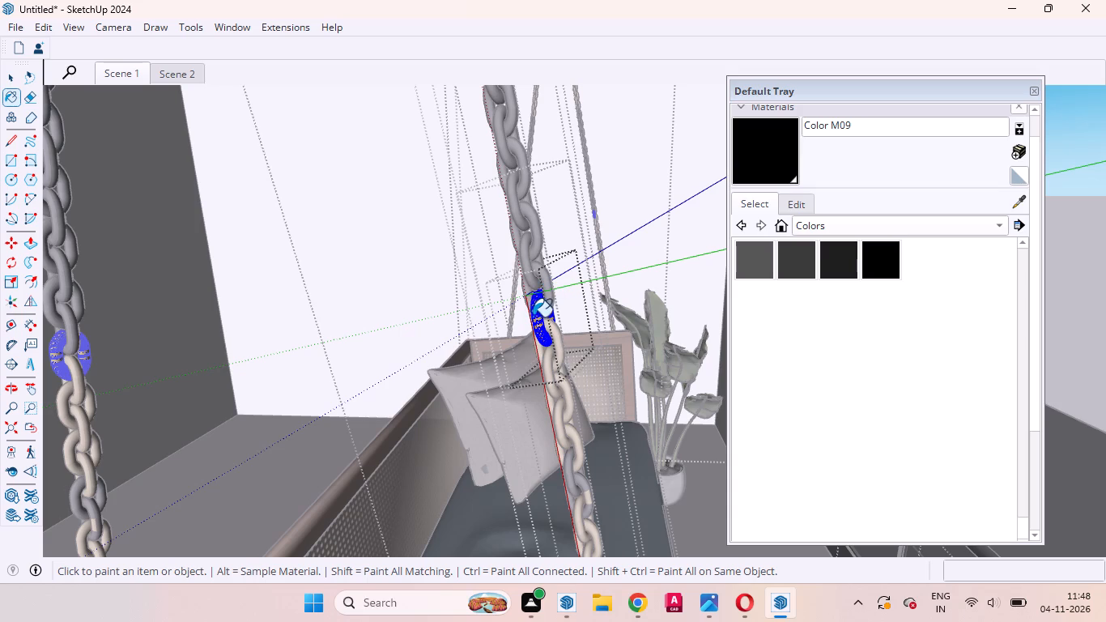
left_click(535, 317)
Select all geometry of the gold link directly beneath the last black one and paint it with Color M09.
key("space")
triple_click(557, 338)
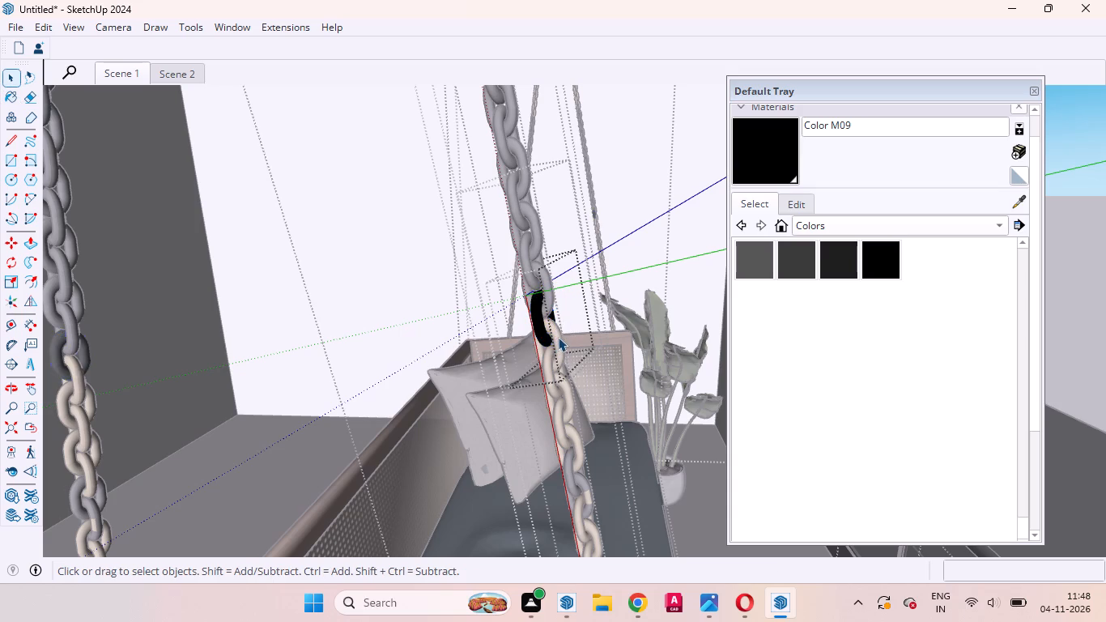
left_click(559, 335)
left_click(559, 334)
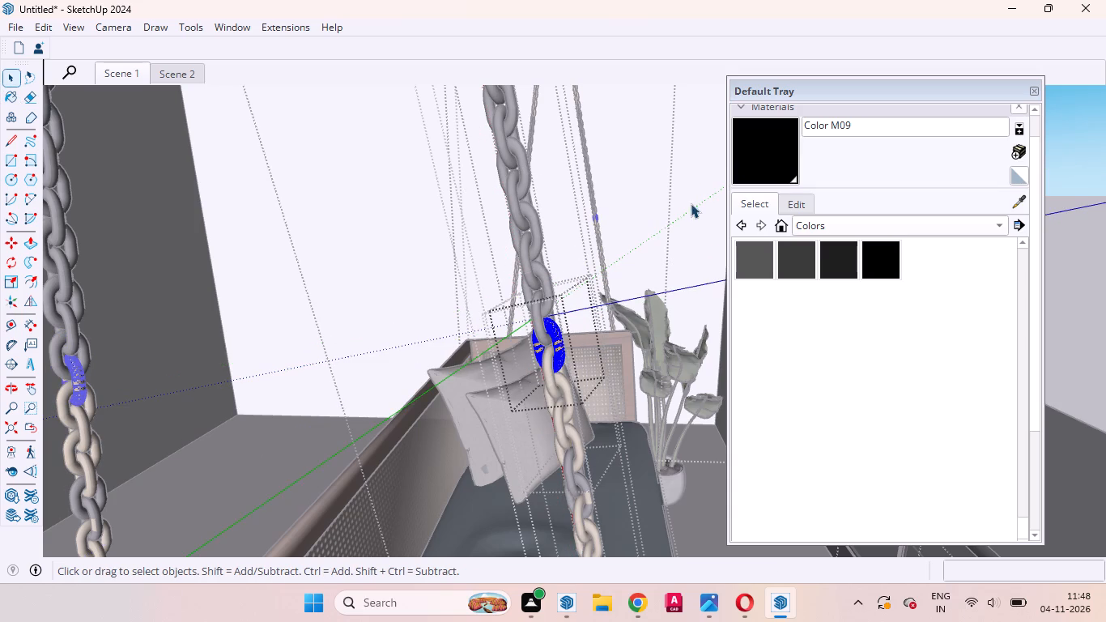
left_click(764, 153)
scroll(544, 356, "up", 9)
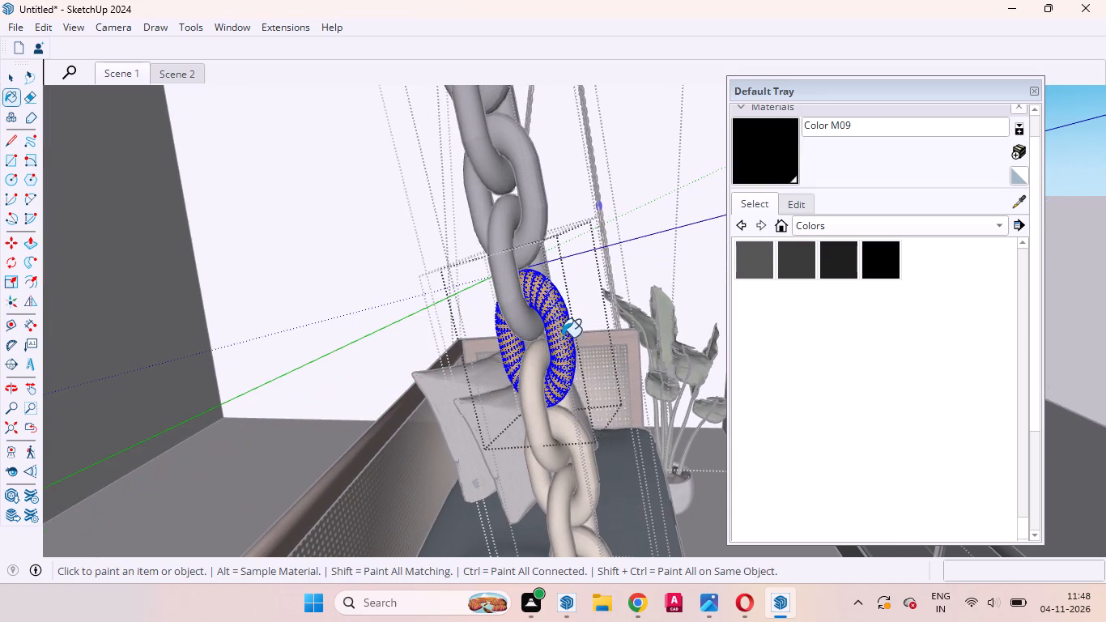
left_click(555, 317)
Paint the next two gold links down the chain in front of the cushions with Color M09, one after the other.
key("space")
triple_click(535, 377)
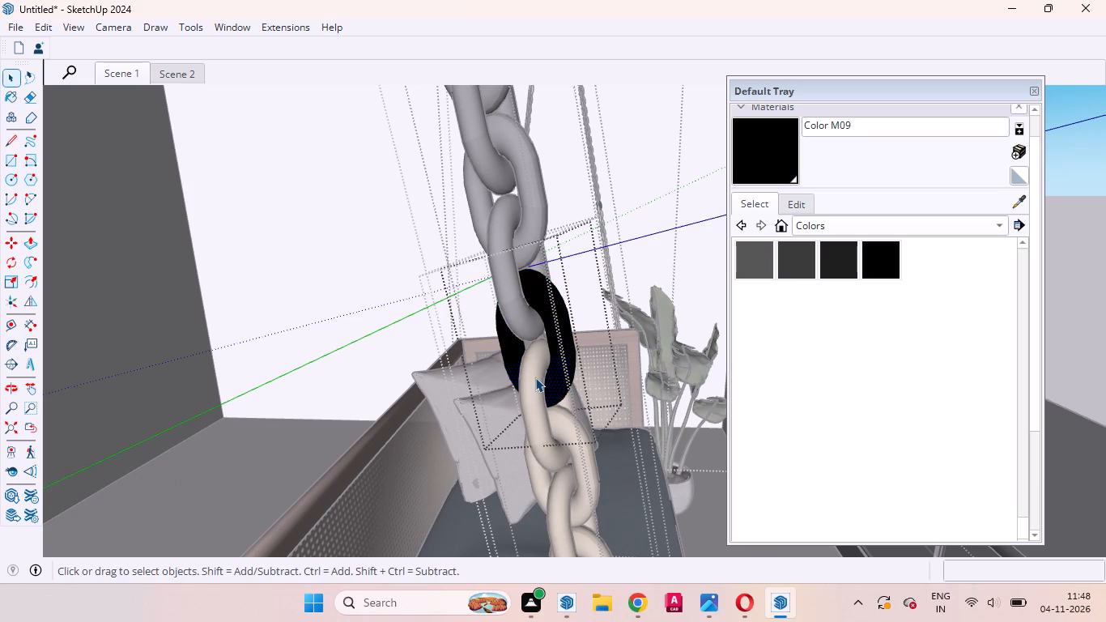
left_click(749, 149)
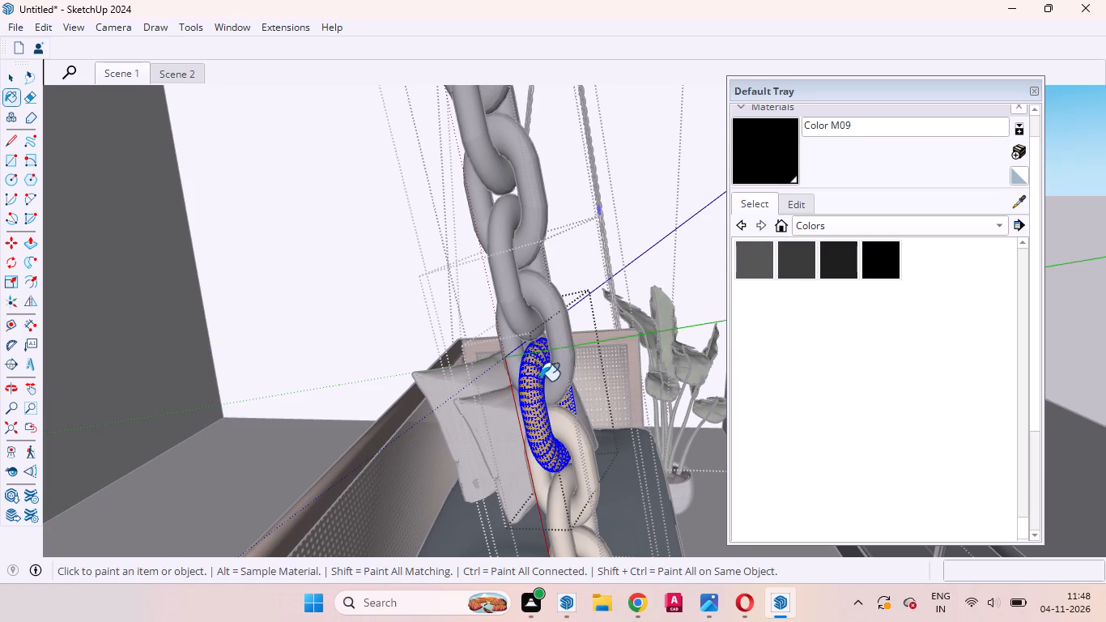
left_click(533, 396)
double_click(531, 390)
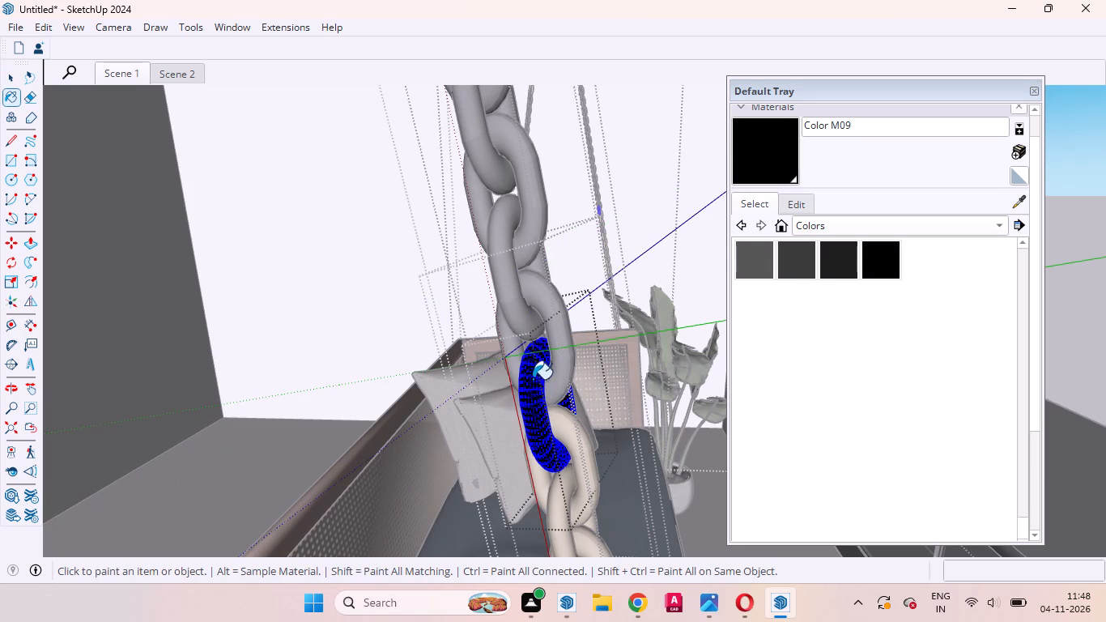
key("space")
triple_click(568, 428)
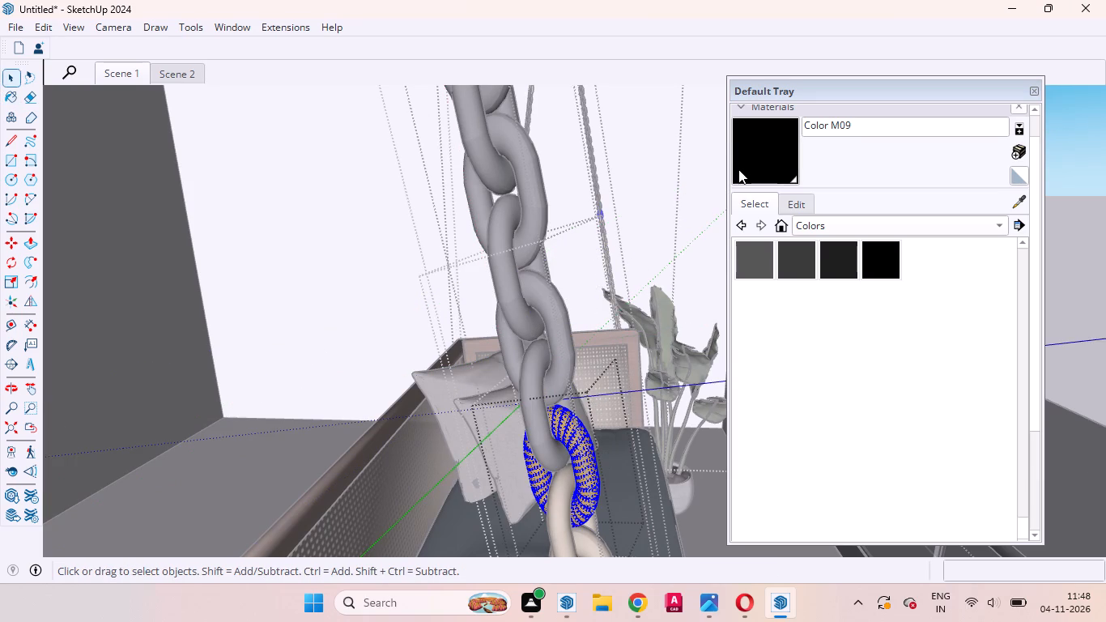
left_click(753, 160)
left_click(574, 432)
Select all geometry of the next link below on the same chain and paint it with the black Color M09.
scroll(582, 257, "down", 4)
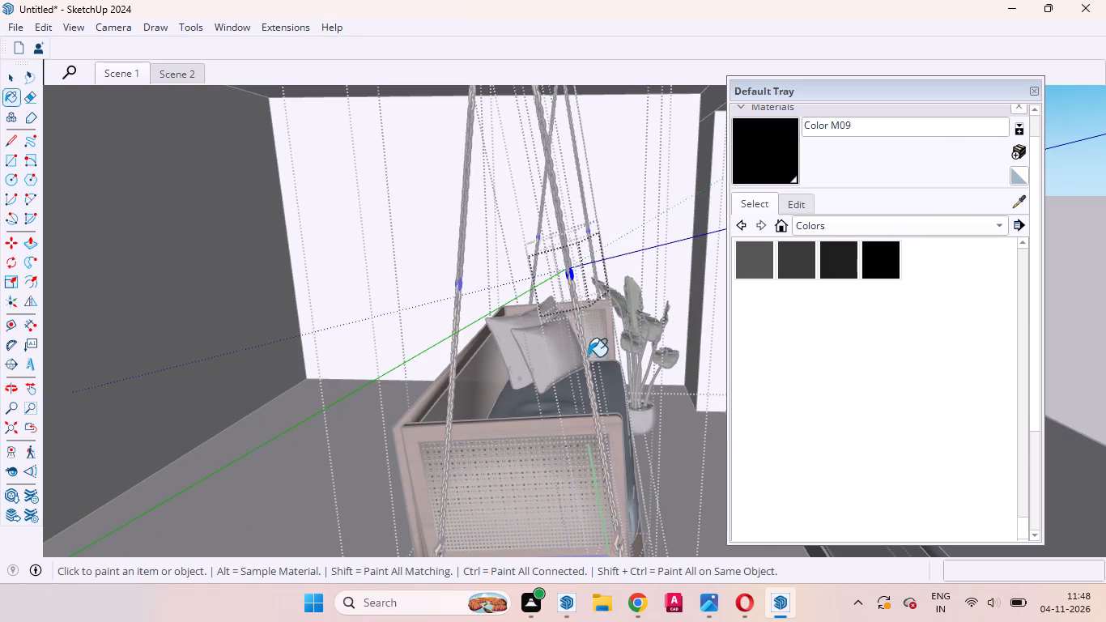
key("space")
scroll(564, 298, "up", 4)
scroll(573, 283, "down", 2)
triple_click(583, 244)
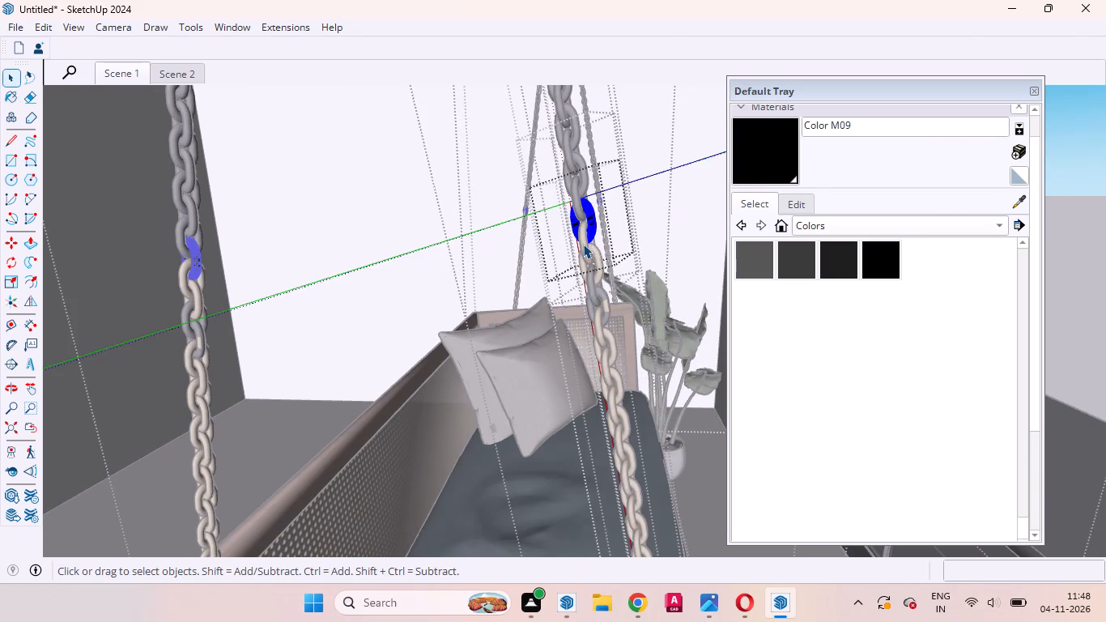
left_click(585, 244)
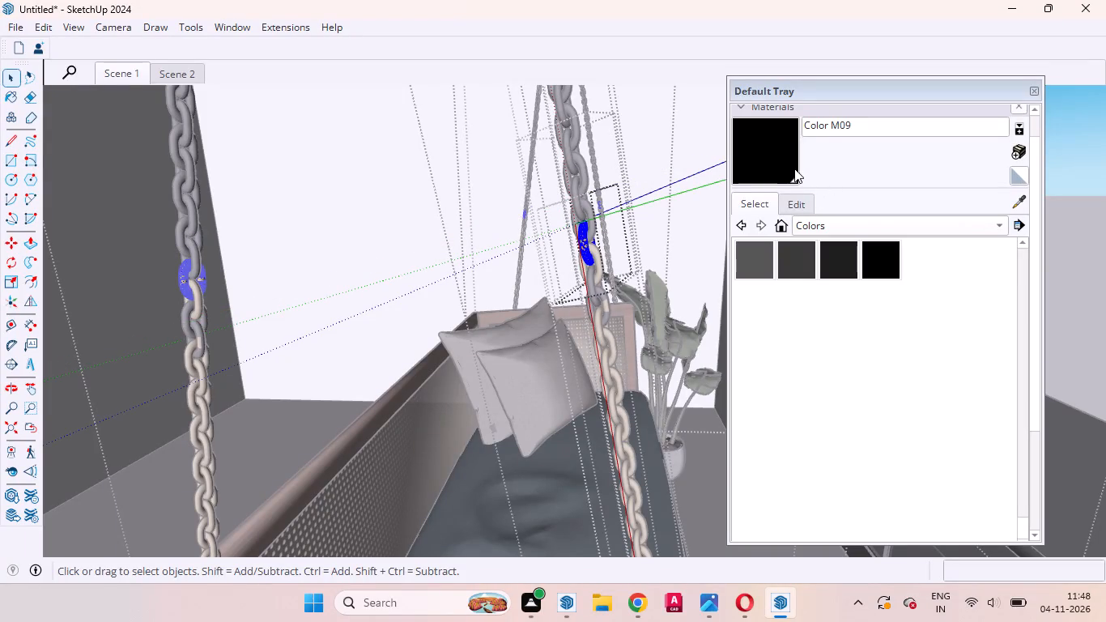
left_click(766, 167)
left_click(584, 251)
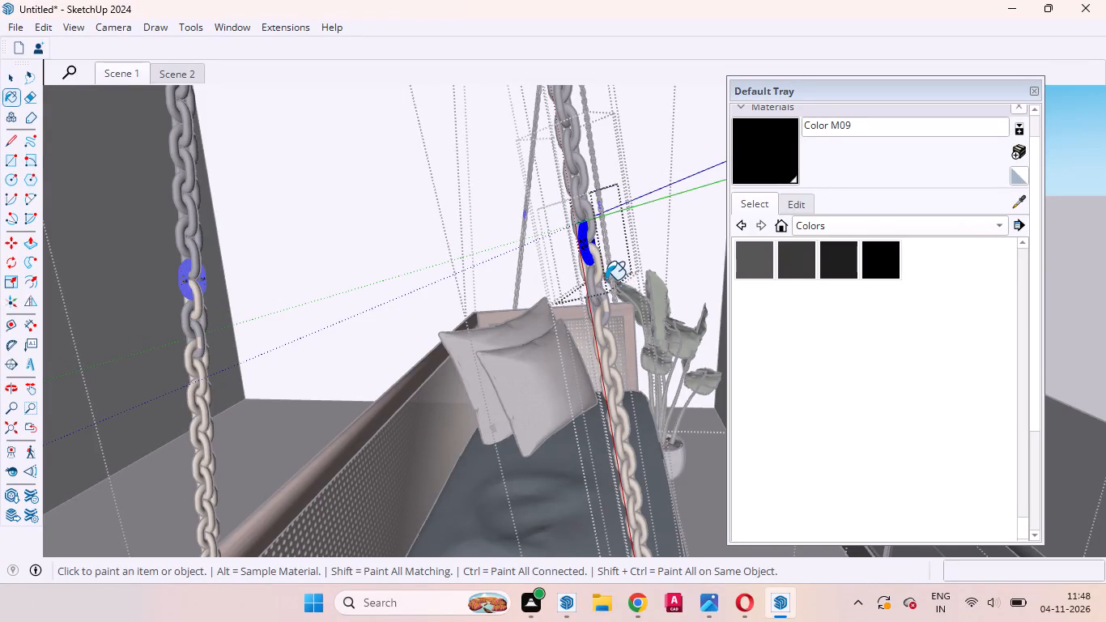
Open the gold link at the top of the next chain segment, select all its geometry, and paint it with Color M09.
key("space")
scroll(602, 257, "up", 3)
triple_click(598, 253)
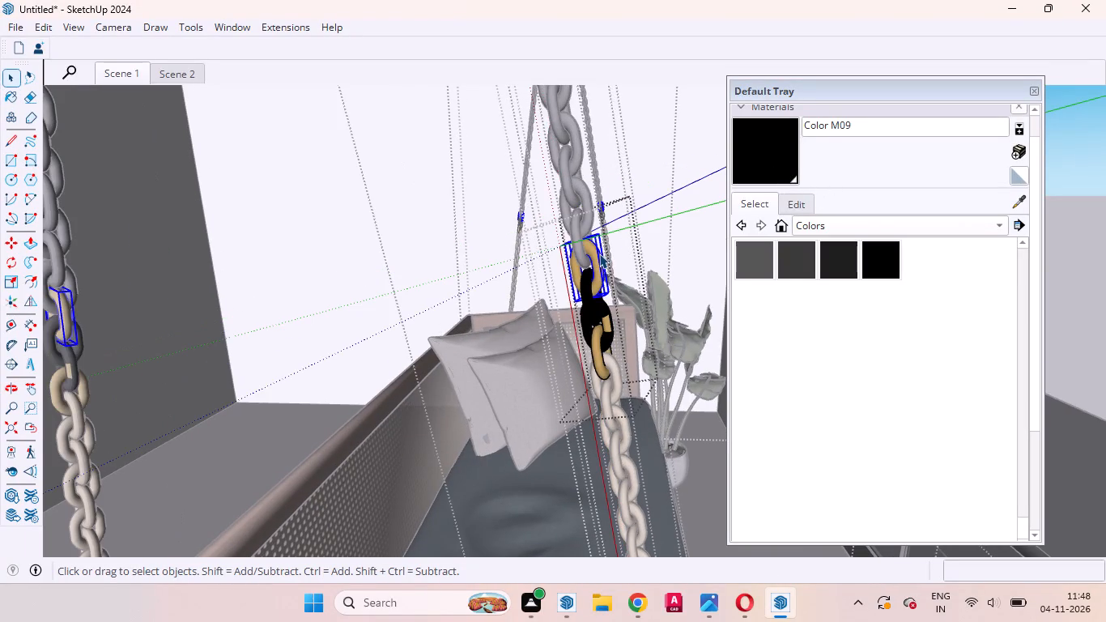
left_click(599, 253)
double_click(594, 253)
left_click(593, 252)
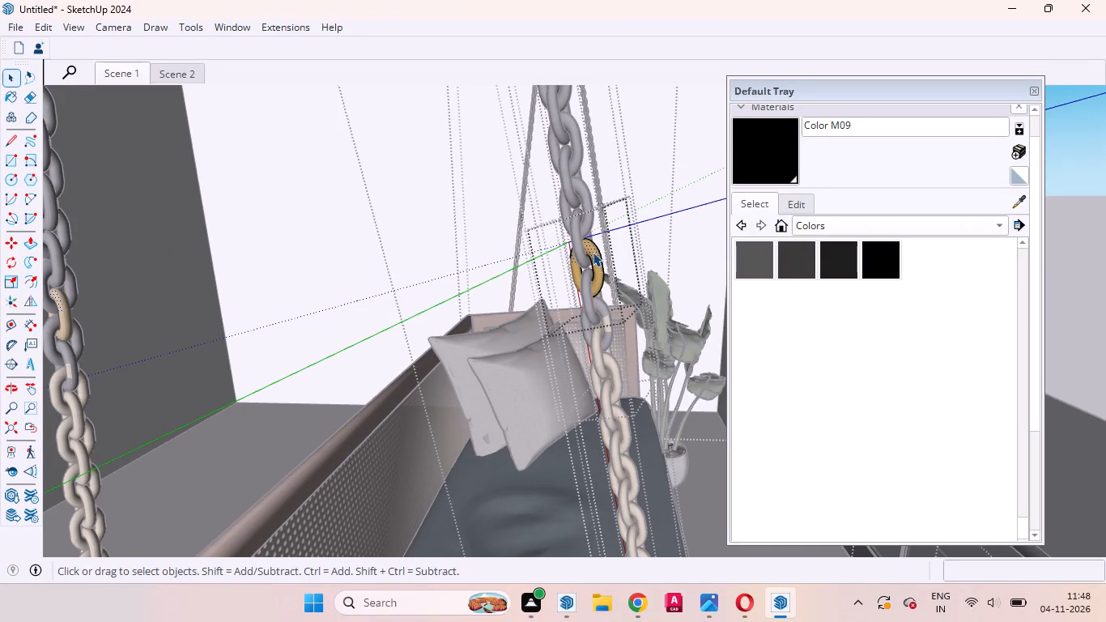
double_click(599, 266)
left_click(753, 160)
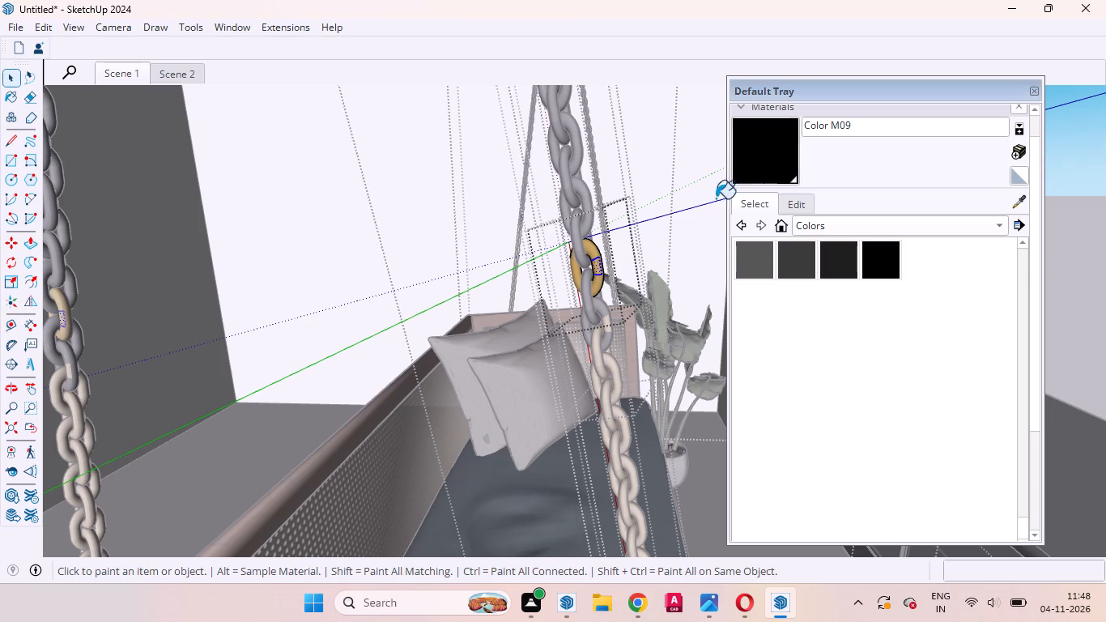
key("space")
triple_click(596, 259)
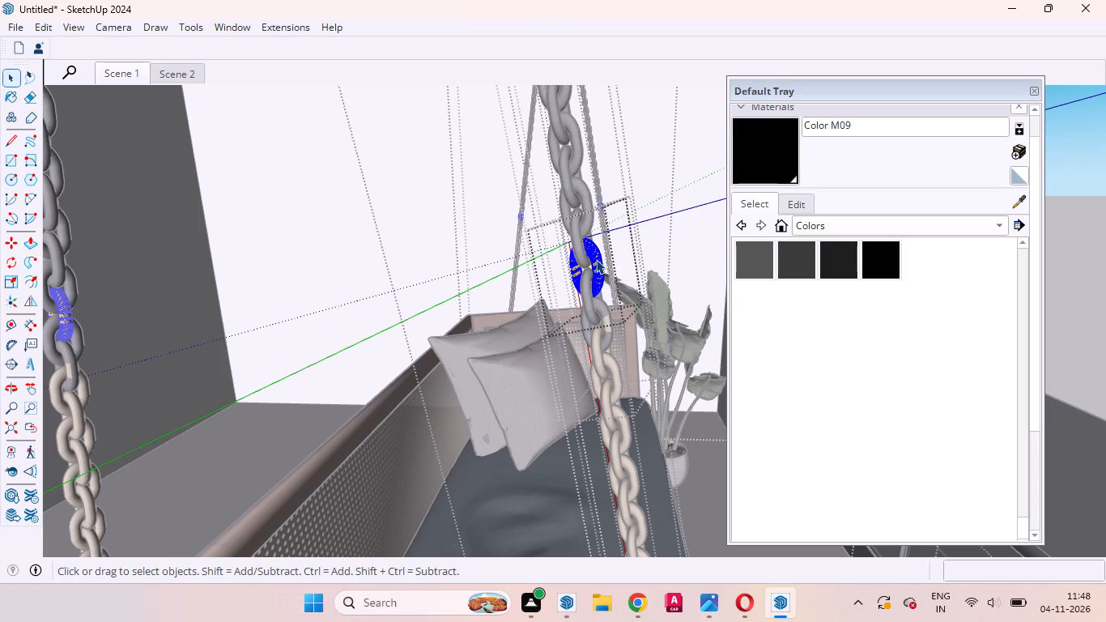
left_click(765, 164)
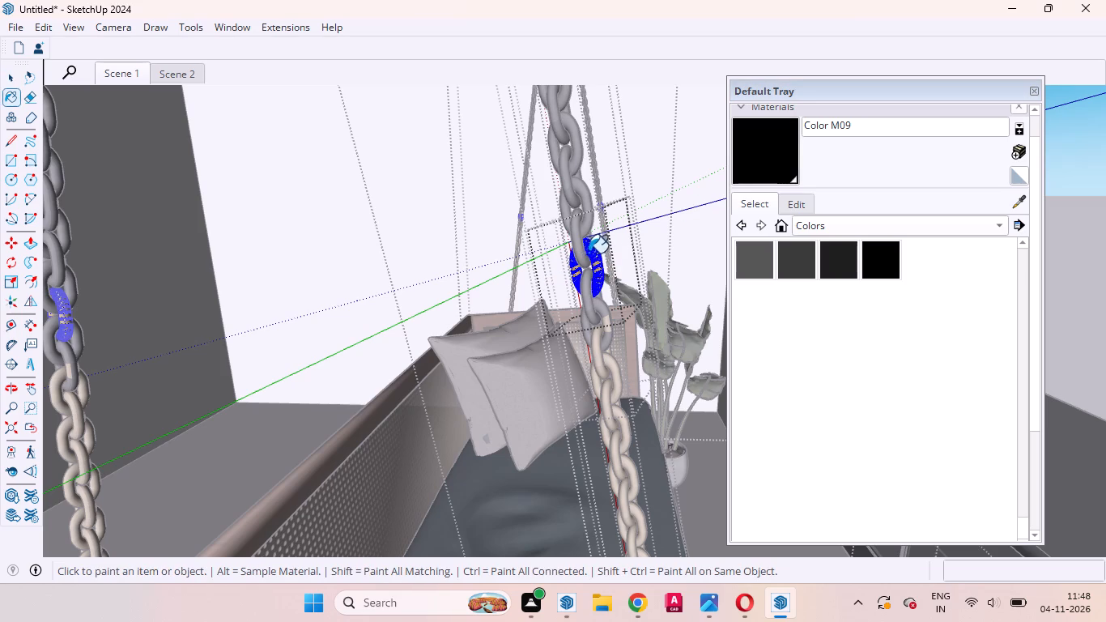
left_click(589, 253)
Select all geometry of the link just below in the same segment and paint it with Color M09.
key("space")
triple_click(583, 297)
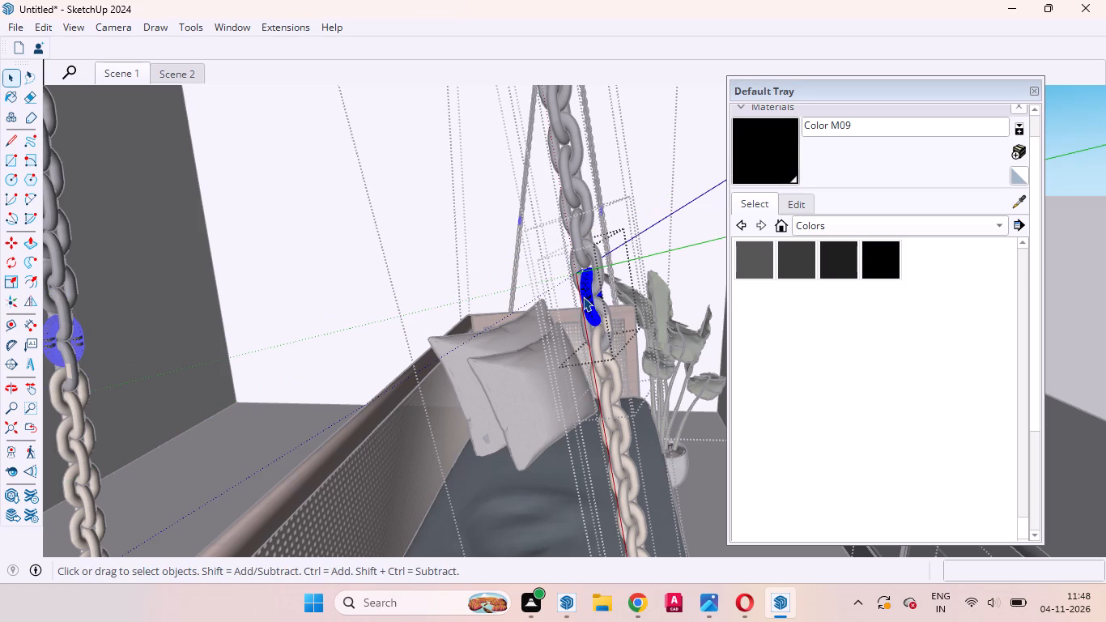
left_click(763, 164)
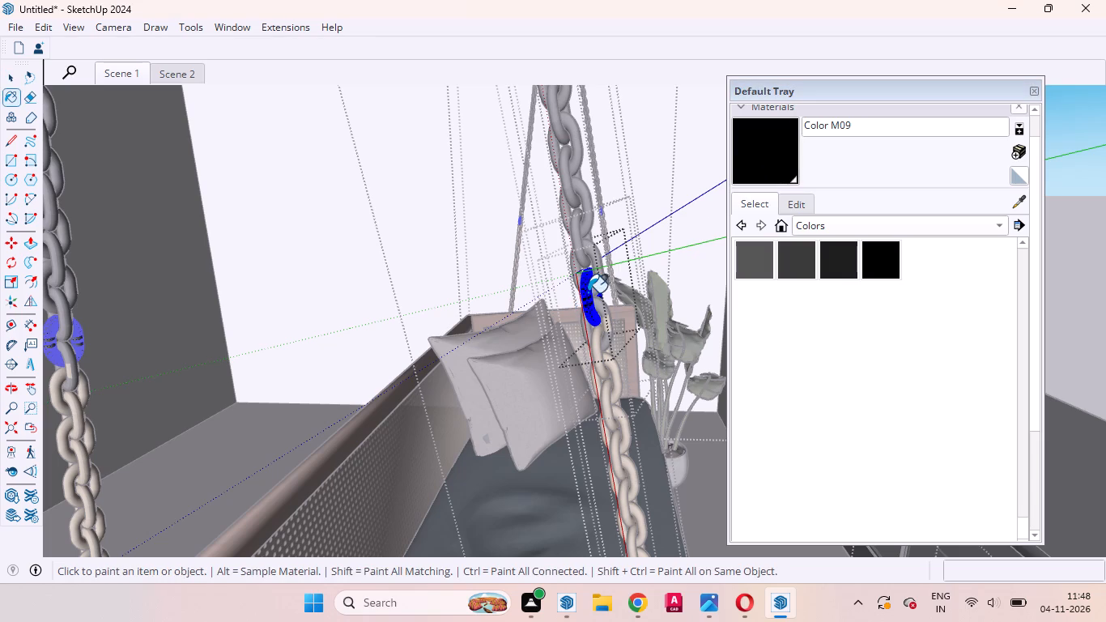
left_click(588, 292)
key("space")
scroll(606, 338, "up", 6)
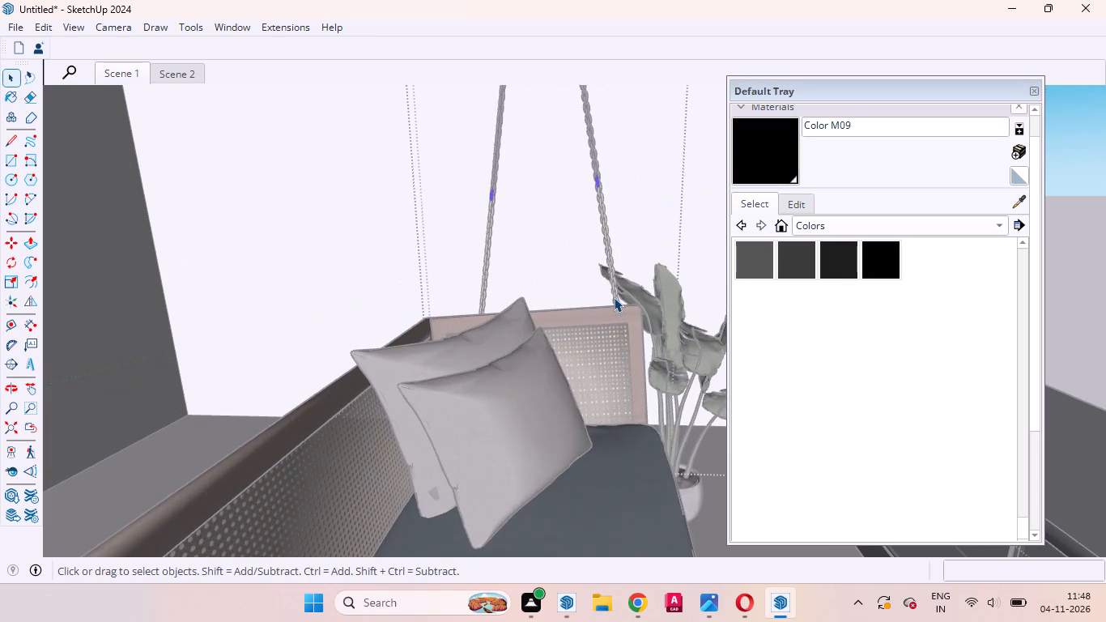
Paint the next two gold links down the chain in front of the cushions with Color M09, one after the other.
scroll(612, 309, "down", 2)
left_click(602, 319)
triple_click(597, 322)
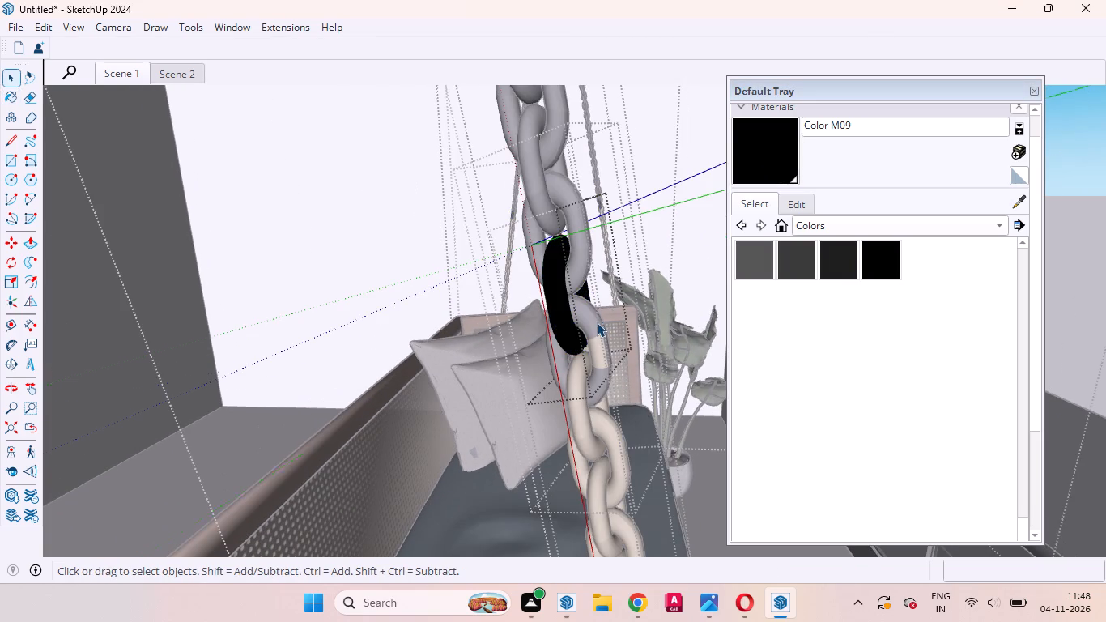
left_click(597, 322)
left_click(771, 156)
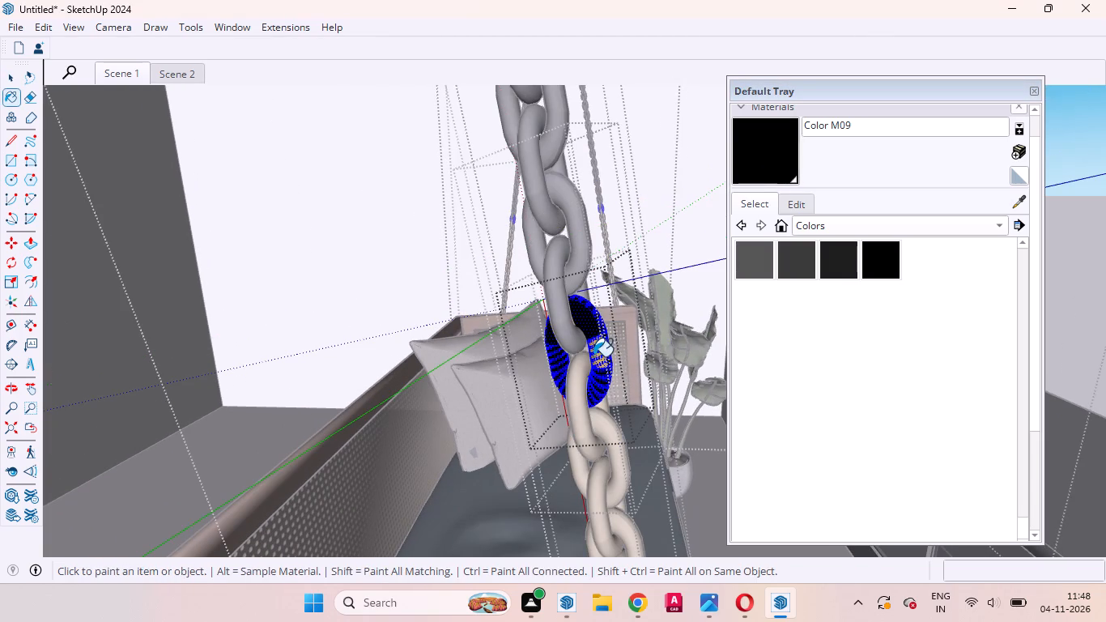
left_click(594, 356)
key("space")
triple_click(577, 415)
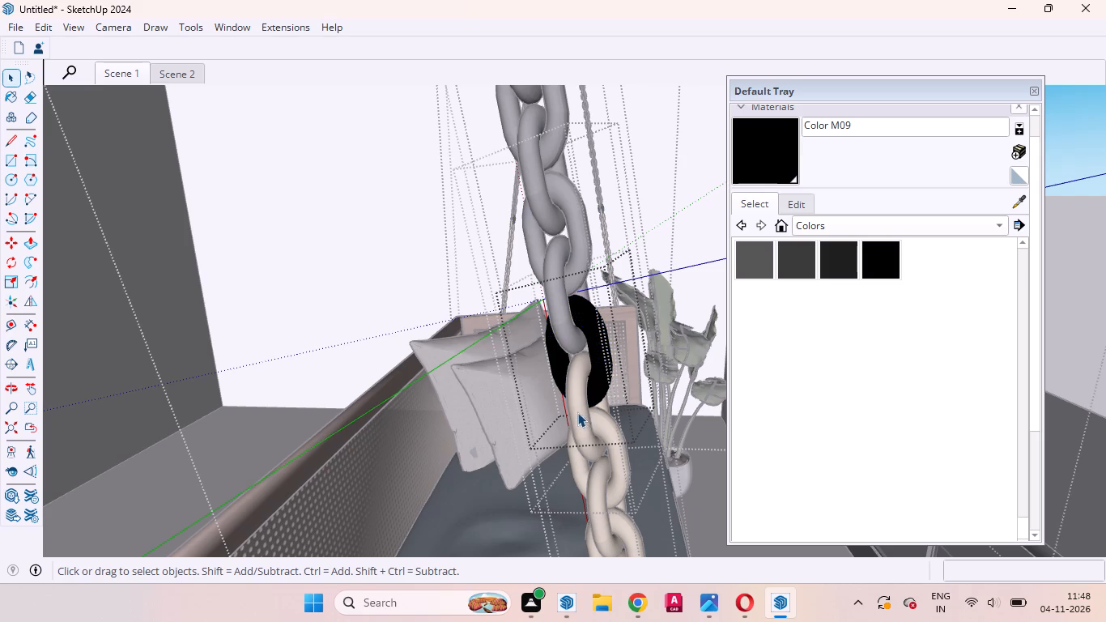
double_click(577, 412)
triple_click(577, 411)
double_click(578, 410)
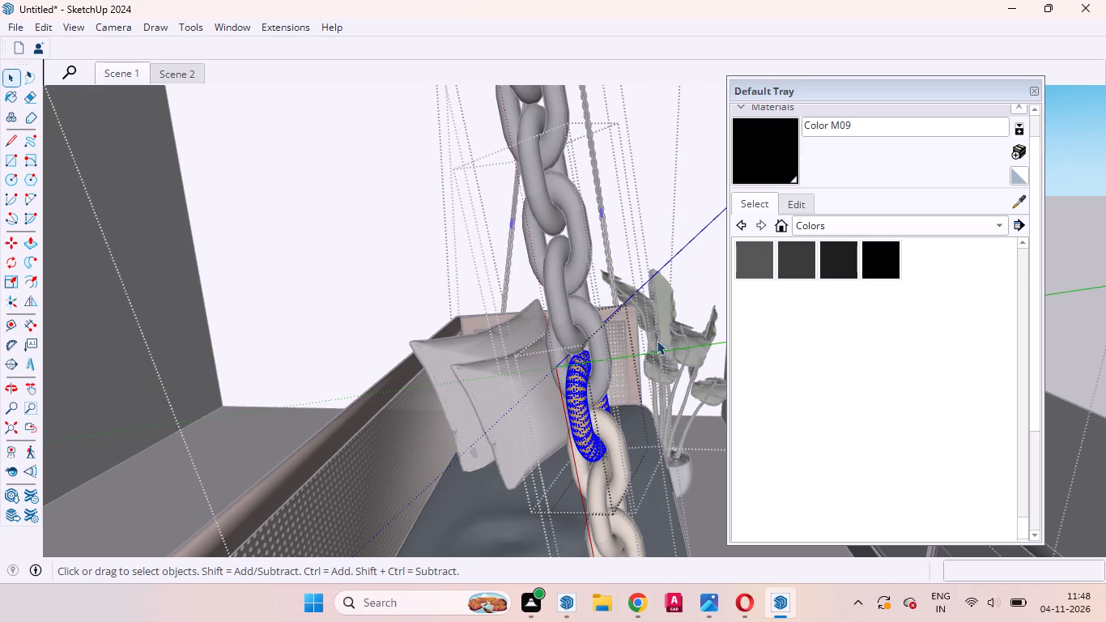
left_click(742, 151)
left_click(573, 398)
Continue down the same chain, selecting all geometry of each of the next two gold links and painting it with Color M09.
scroll(608, 267, "down", 3)
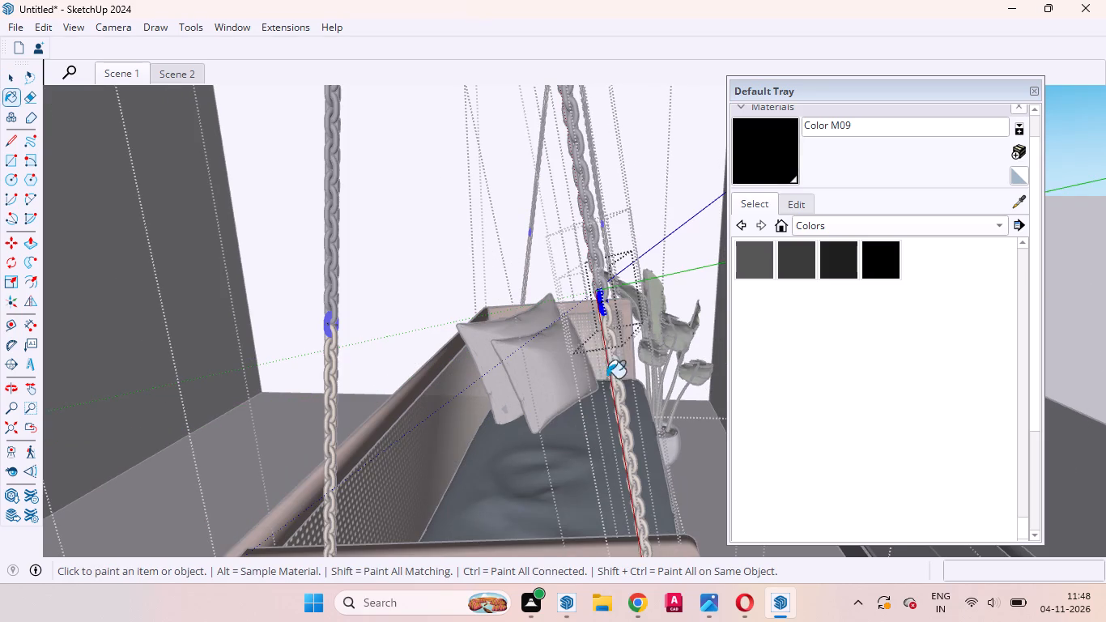
key("space")
scroll(589, 317, "up", 2)
triple_click(675, 281)
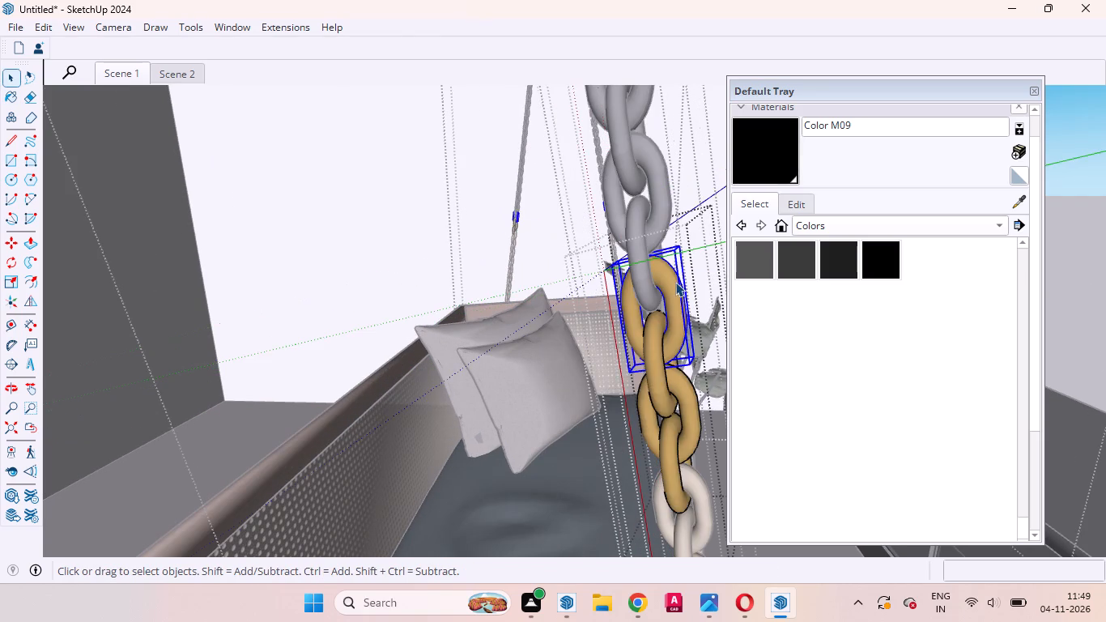
triple_click(675, 282)
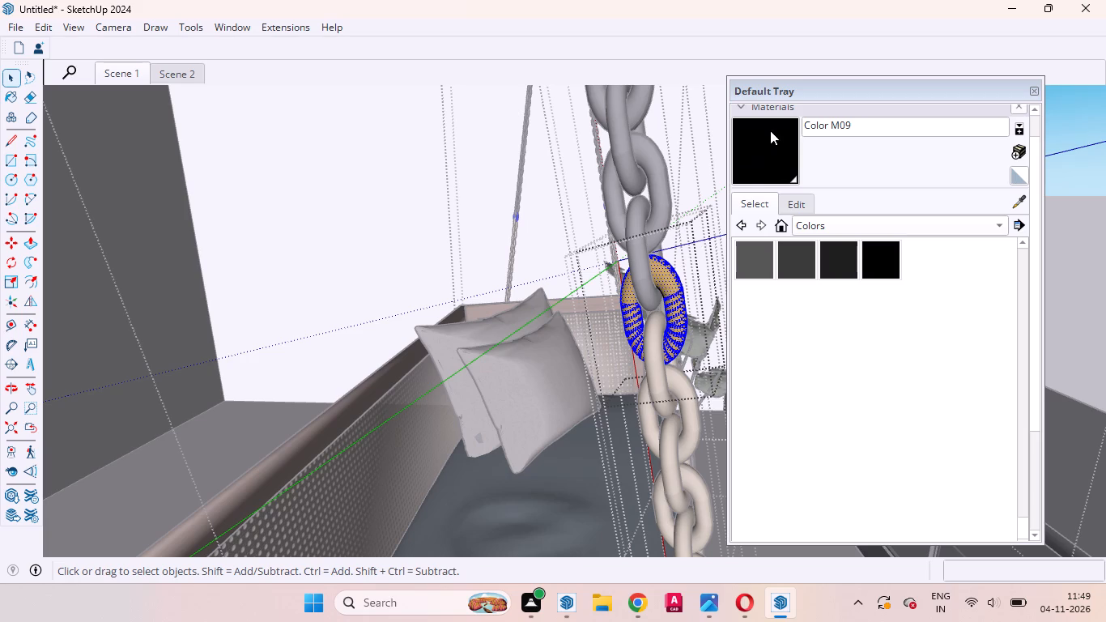
left_click(770, 130)
left_click(671, 289)
triple_click(655, 354)
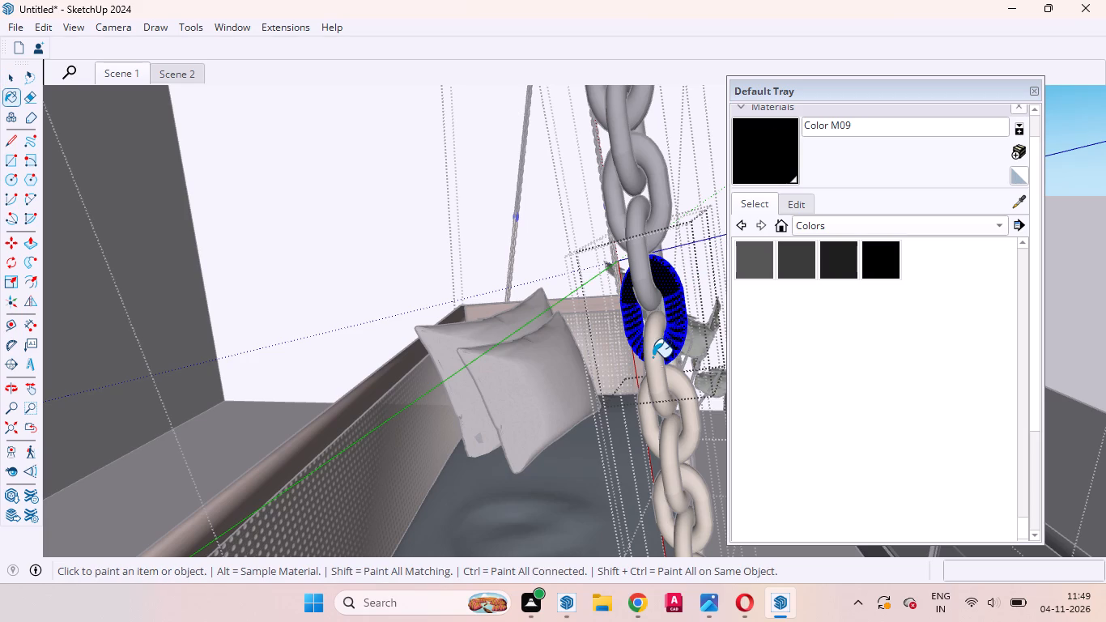
key("space")
triple_click(653, 357)
left_click(652, 357)
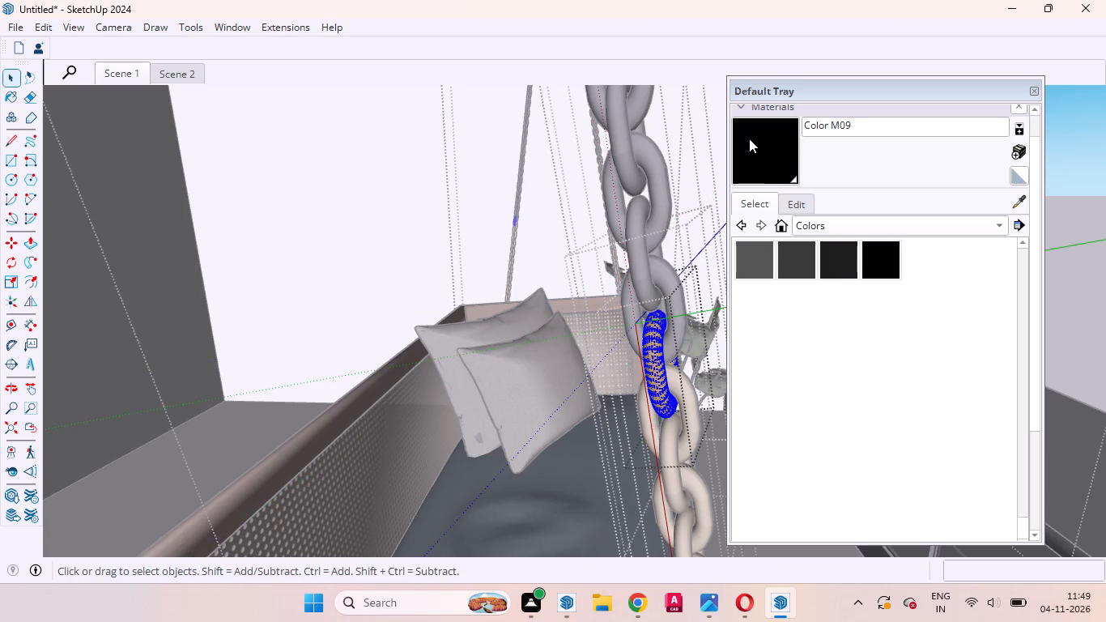
left_click(749, 138)
left_click(662, 360)
Recolour the following two gold links on the chain with the black Color M09, one link at a time.
key("space")
triple_click(679, 394)
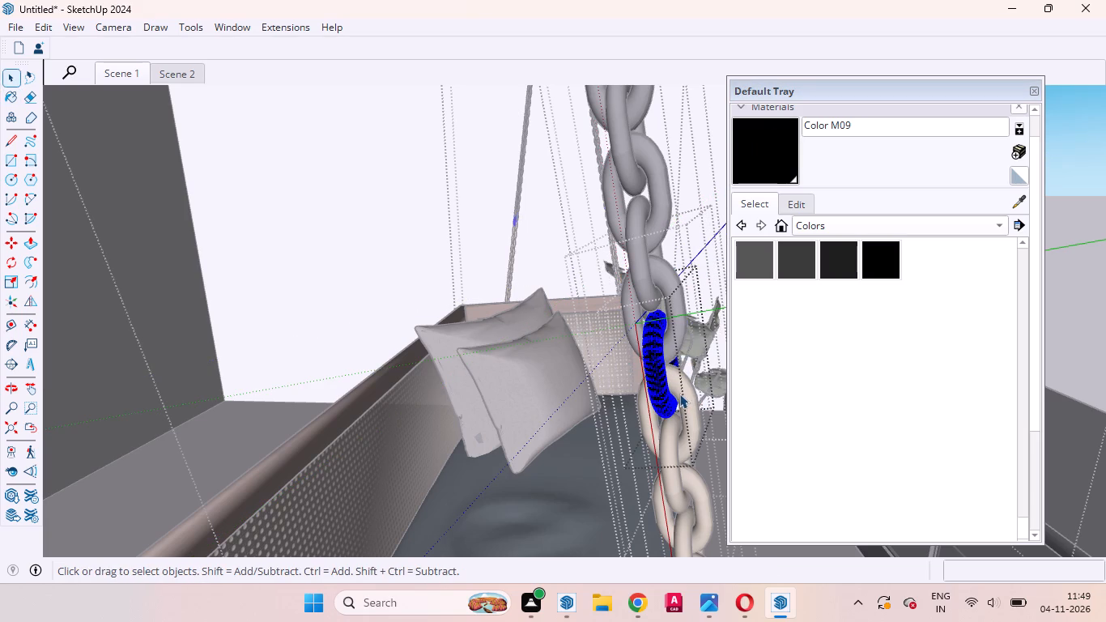
left_click(766, 159)
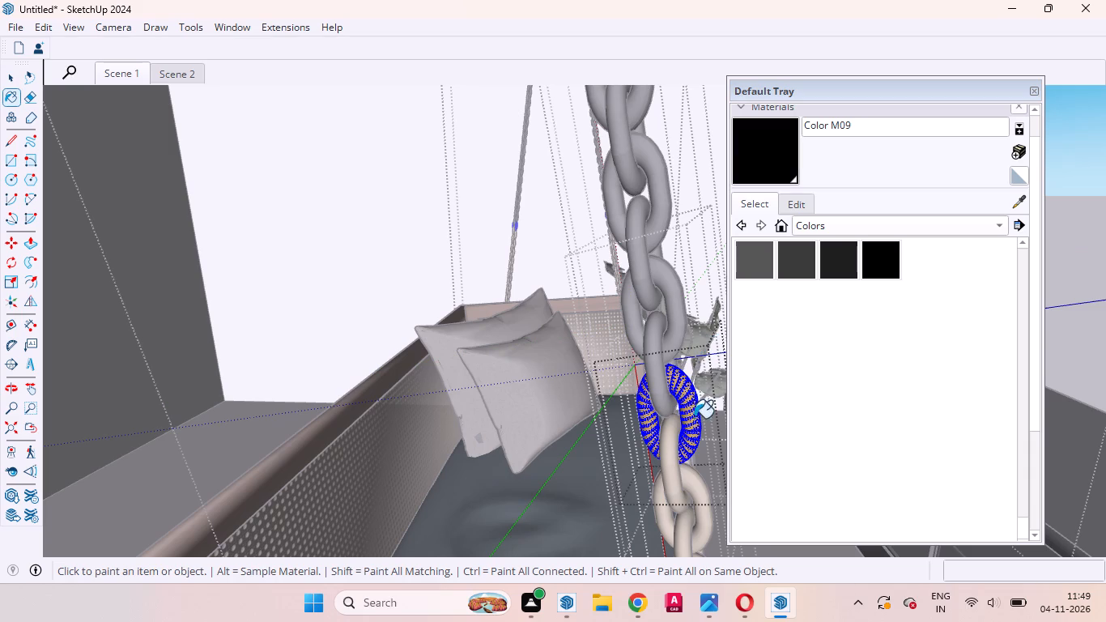
left_click(692, 418)
key("space")
scroll(591, 319, "down", 3)
scroll(612, 356, "up", 3)
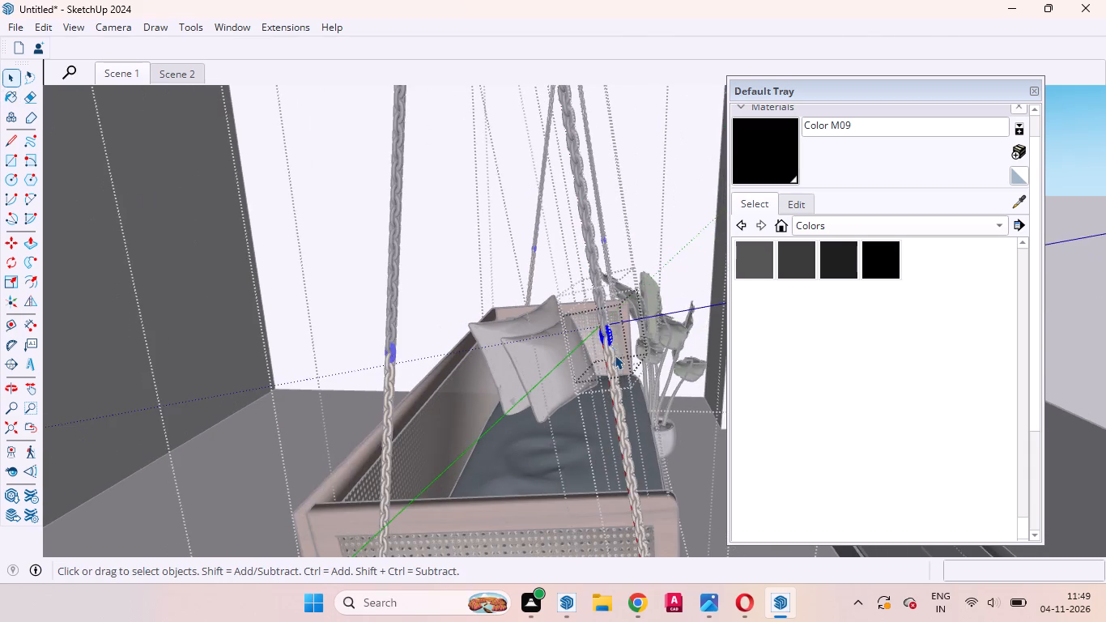
scroll(599, 344, "up", 7)
scroll(607, 342, "down", 2)
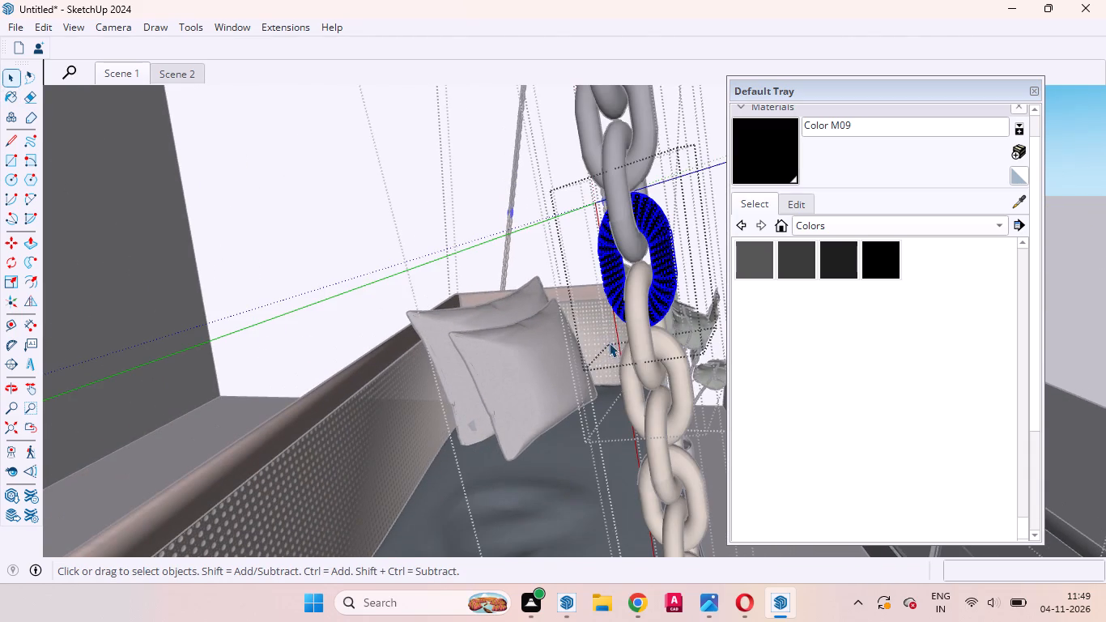
triple_click(634, 319)
left_click(636, 317)
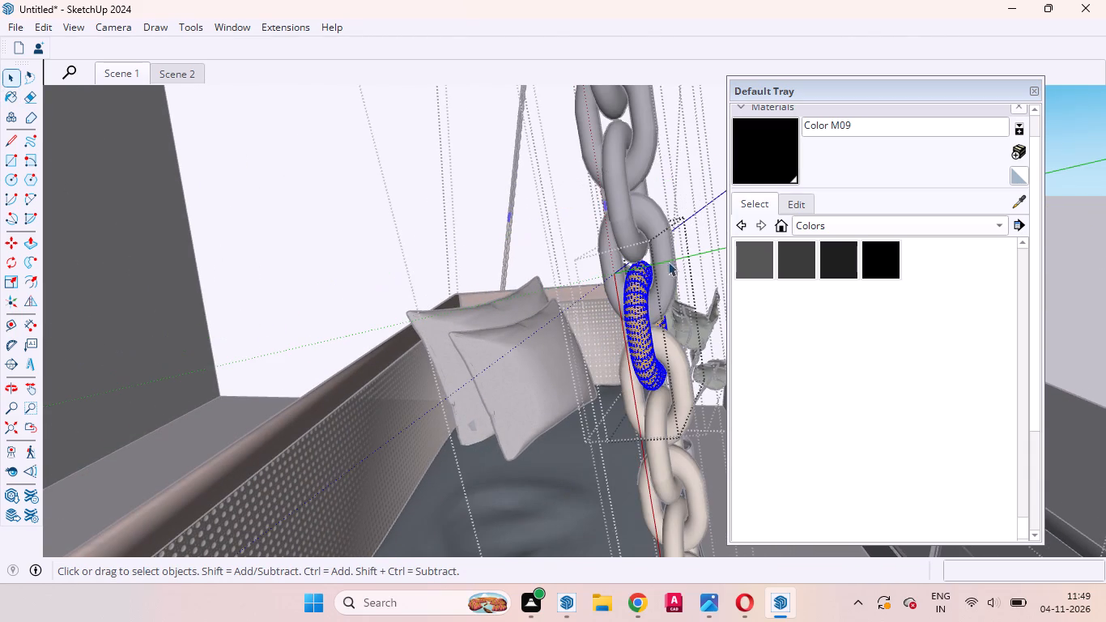
left_click(751, 164)
left_click(646, 327)
Open the gold link just below the last black one, select all its geometry, and paint it with Color M09.
key("space")
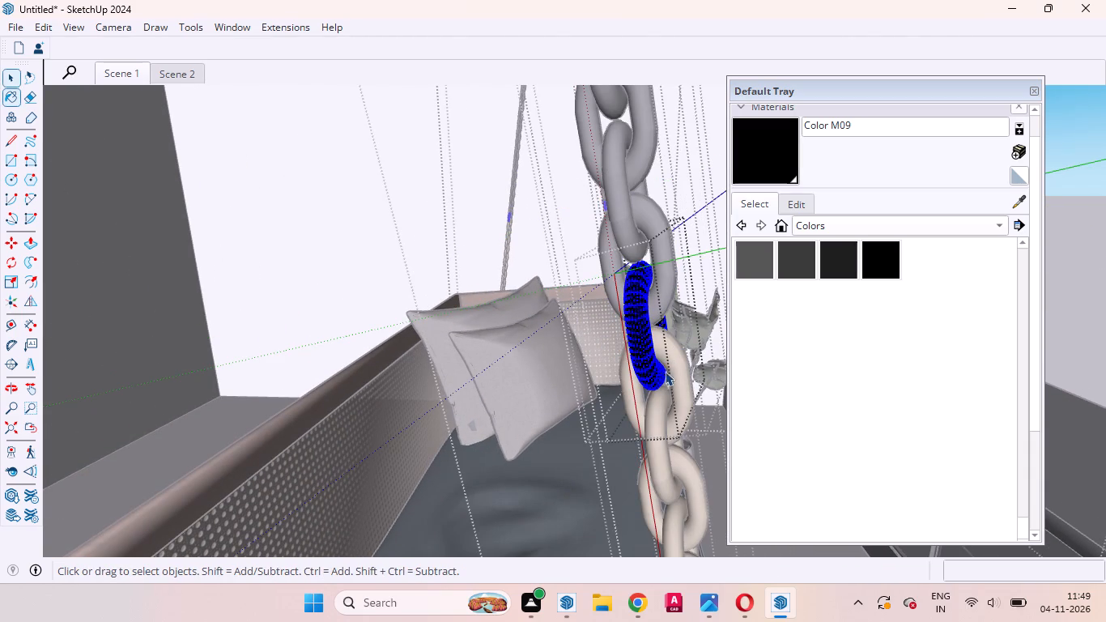
left_click(664, 361)
double_click(671, 358)
double_click(675, 357)
left_click(674, 351)
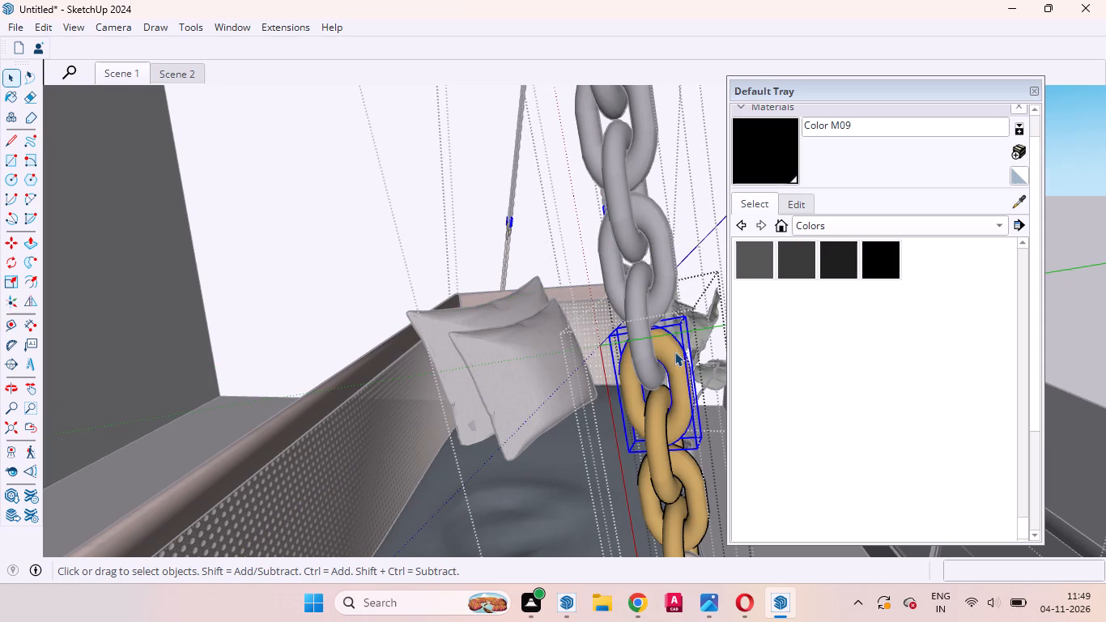
double_click(674, 351)
left_click(673, 351)
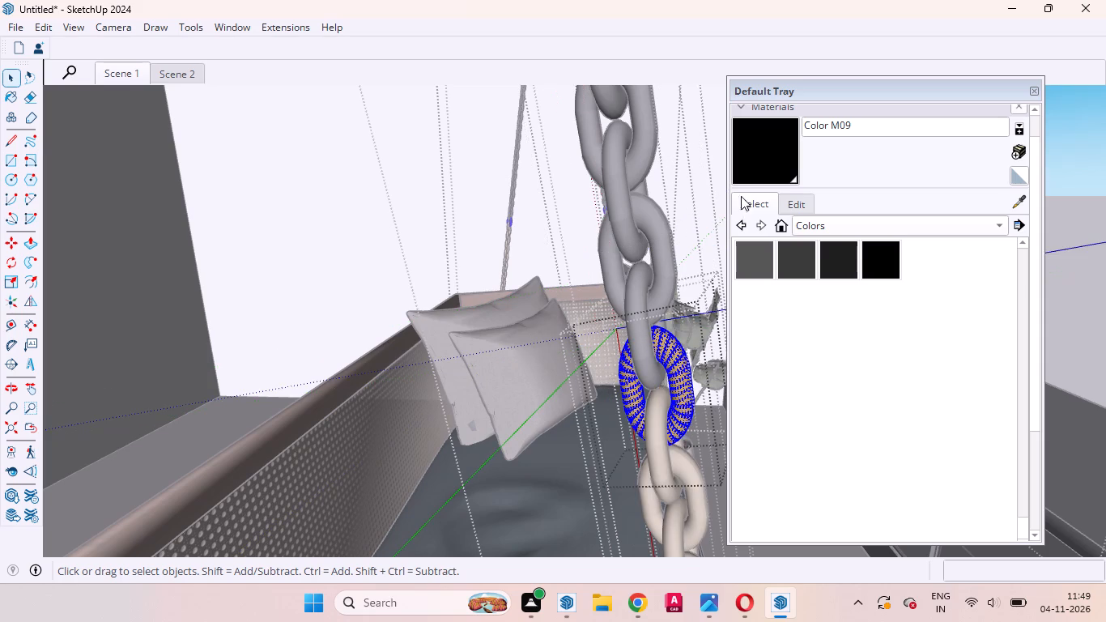
left_click(751, 175)
left_click(670, 364)
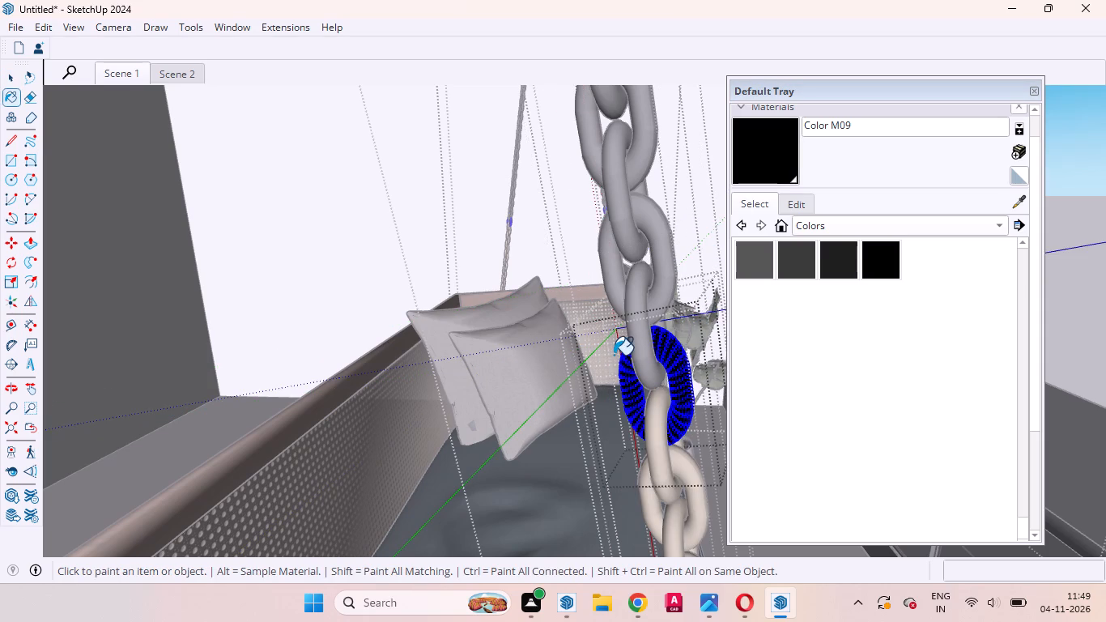
Select all geometry of the next interlocking link down the chain and paint it with Color M09.
scroll(590, 330, "down", 5)
scroll(615, 281, "up", 4)
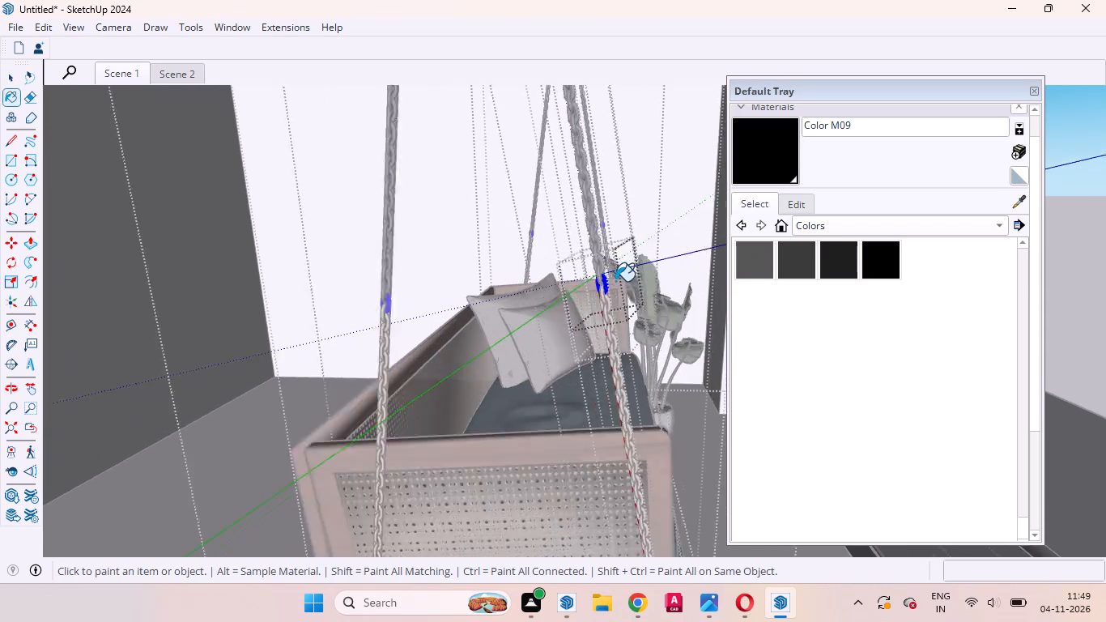
key("space")
double_click(586, 317)
left_click(586, 317)
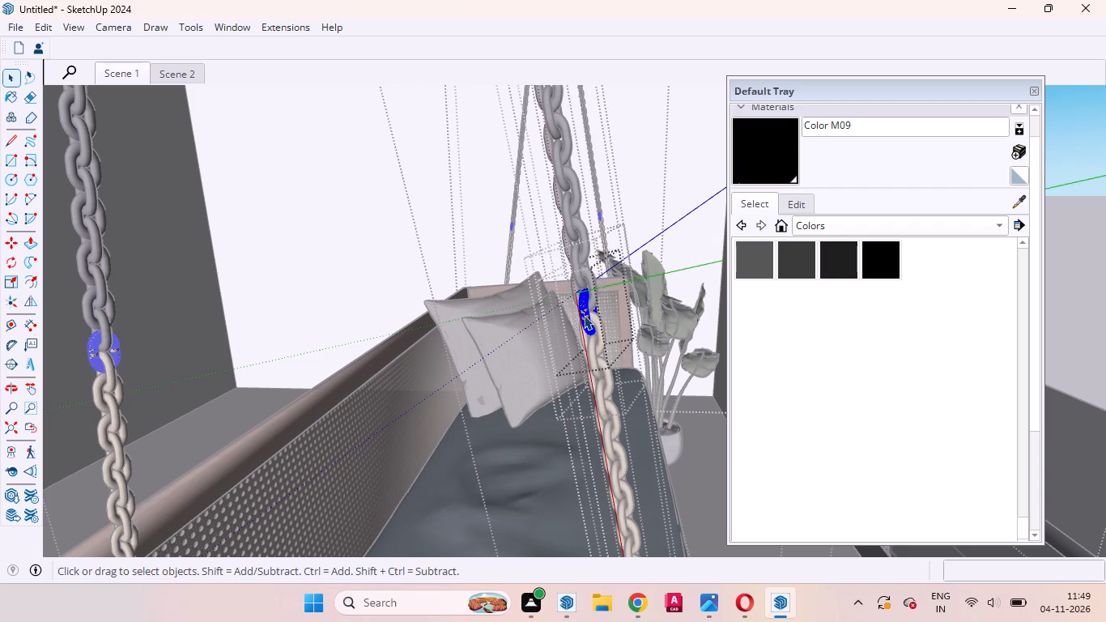
left_click(764, 151)
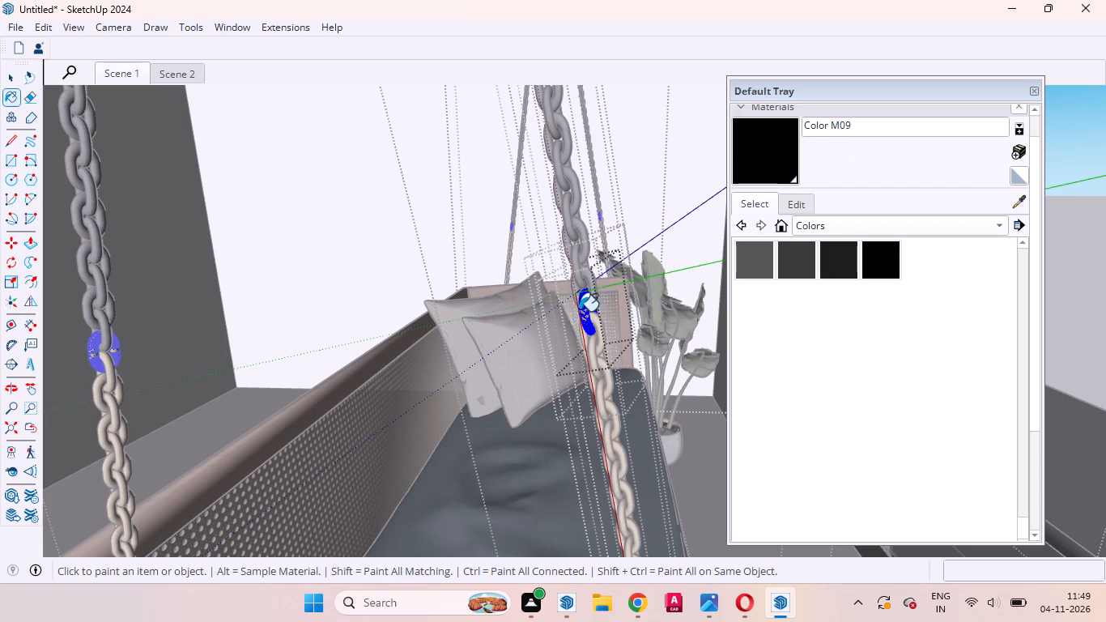
left_click(584, 305)
Select the geometry of the next gold link below on the same chain and paint it with the black Color M09.
key("space")
triple_click(598, 323)
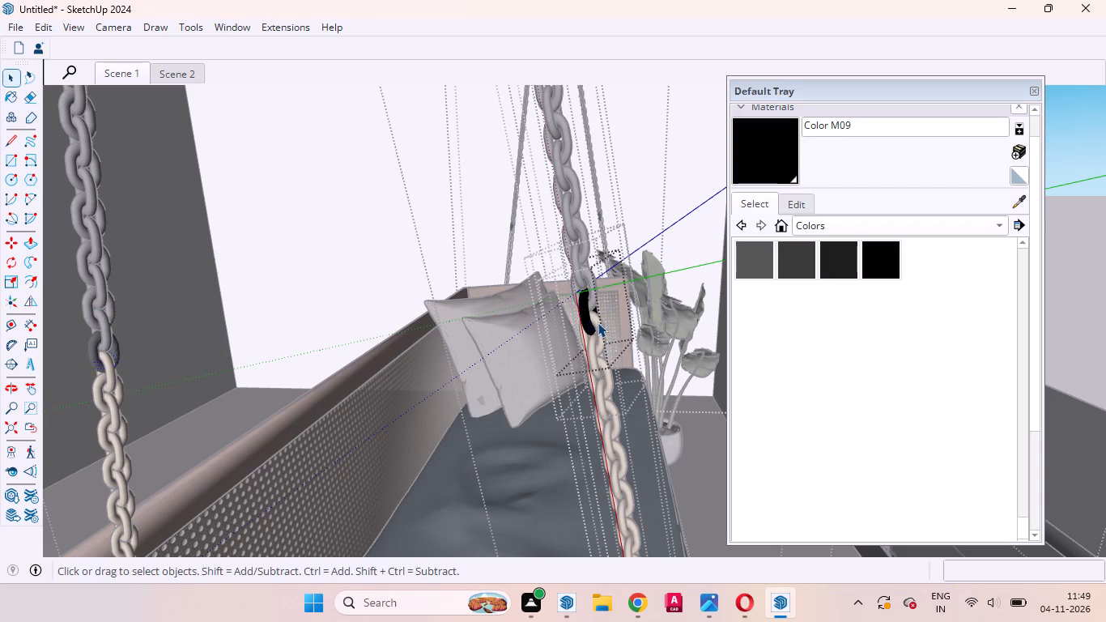
left_click(764, 157)
scroll(576, 331, "up", 4)
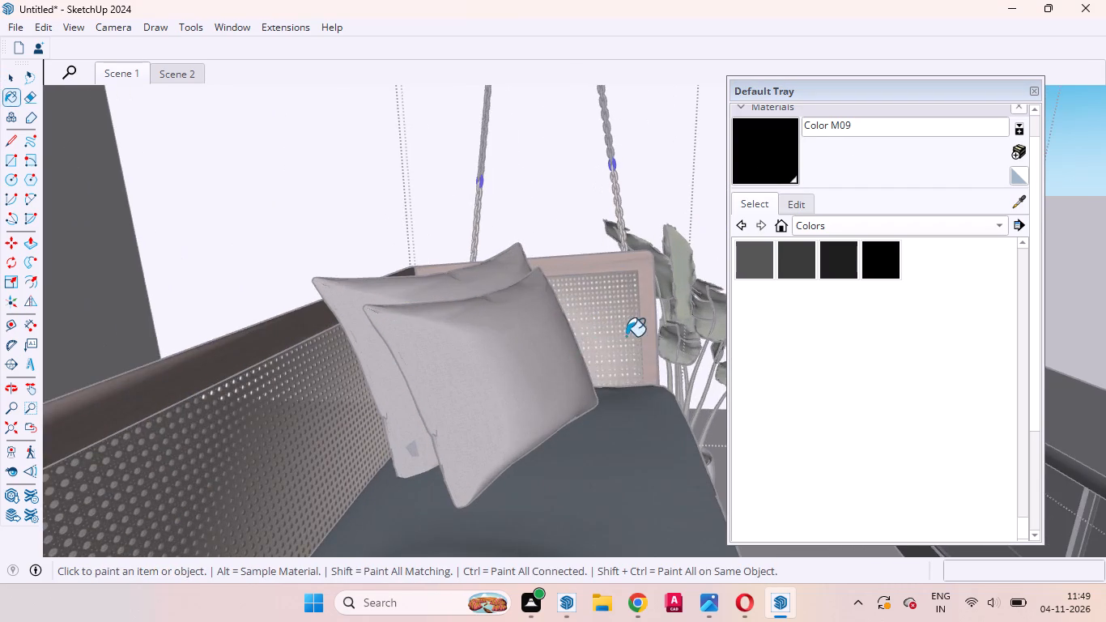
scroll(590, 346, "down", 5)
scroll(602, 355, "up", 6)
scroll(599, 375, "down", 2)
left_click(506, 386)
Paint the whole geometry of the link hanging directly below with Color M09.
key("space")
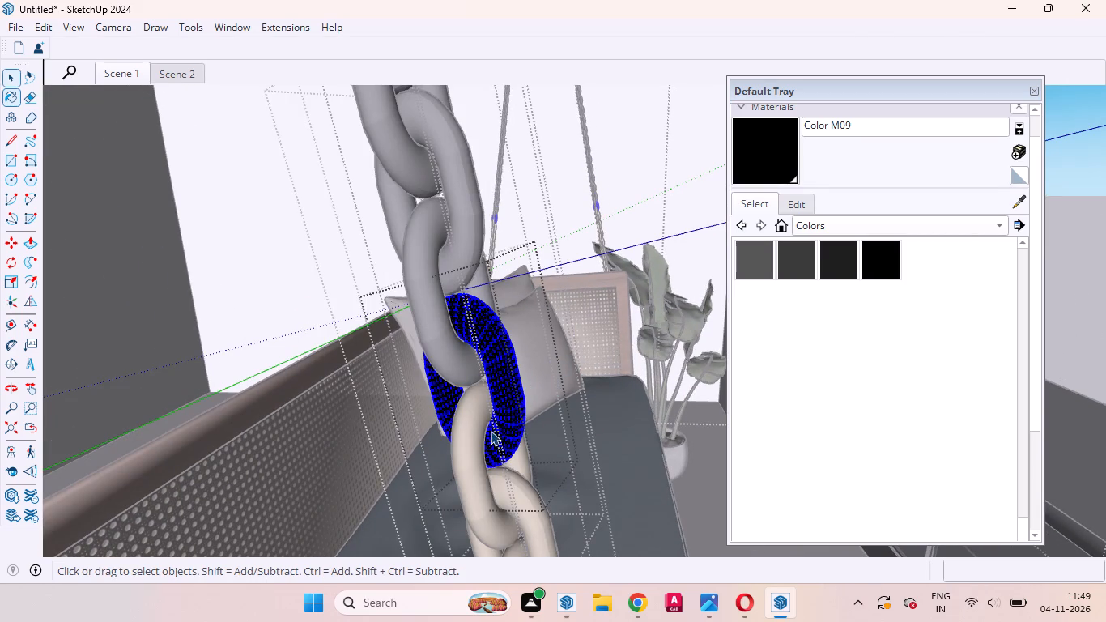
triple_click(475, 428)
left_click(470, 428)
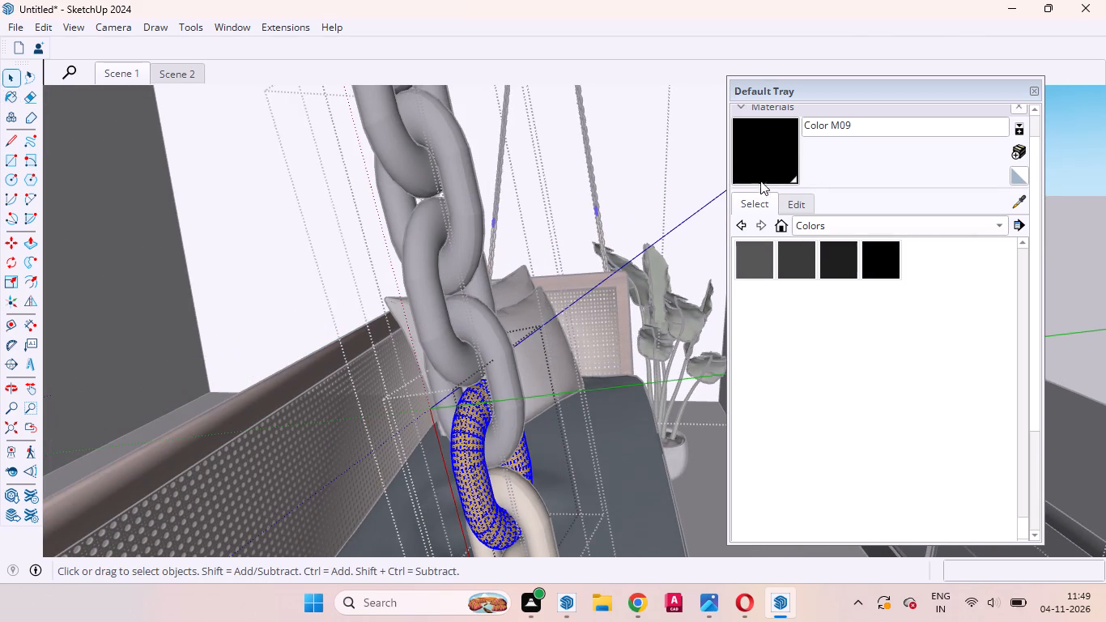
left_click(761, 184)
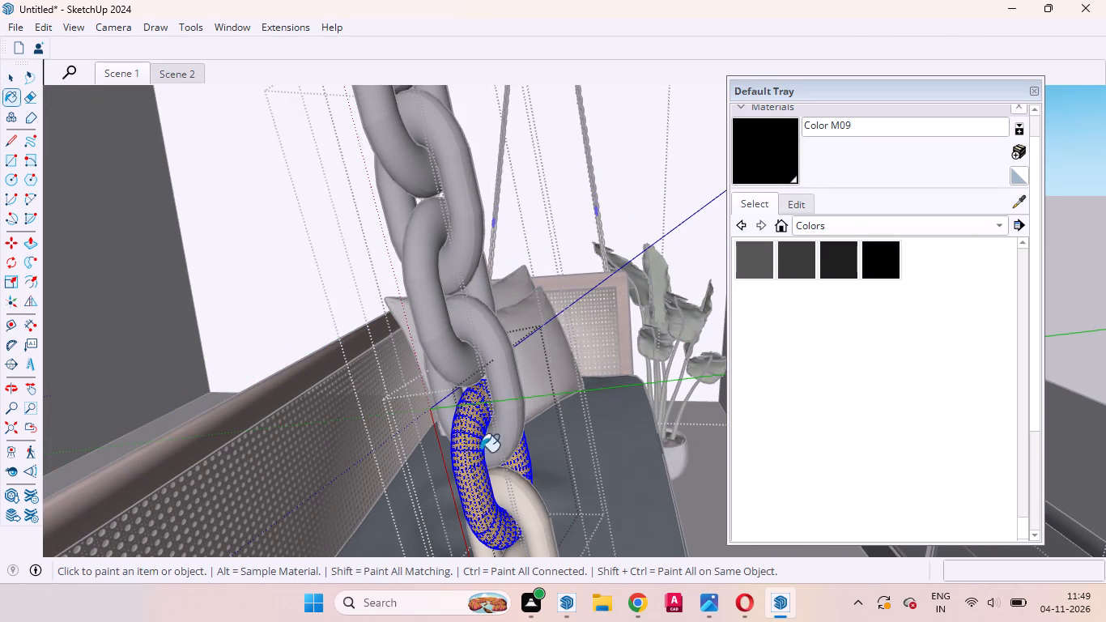
left_click(466, 449)
Open the topmost remaining gold link of the chain beside the cushions, select all its geometry, and paint it with Color M09.
scroll(606, 225, "down", 4)
key("space")
scroll(605, 247, "up", 2)
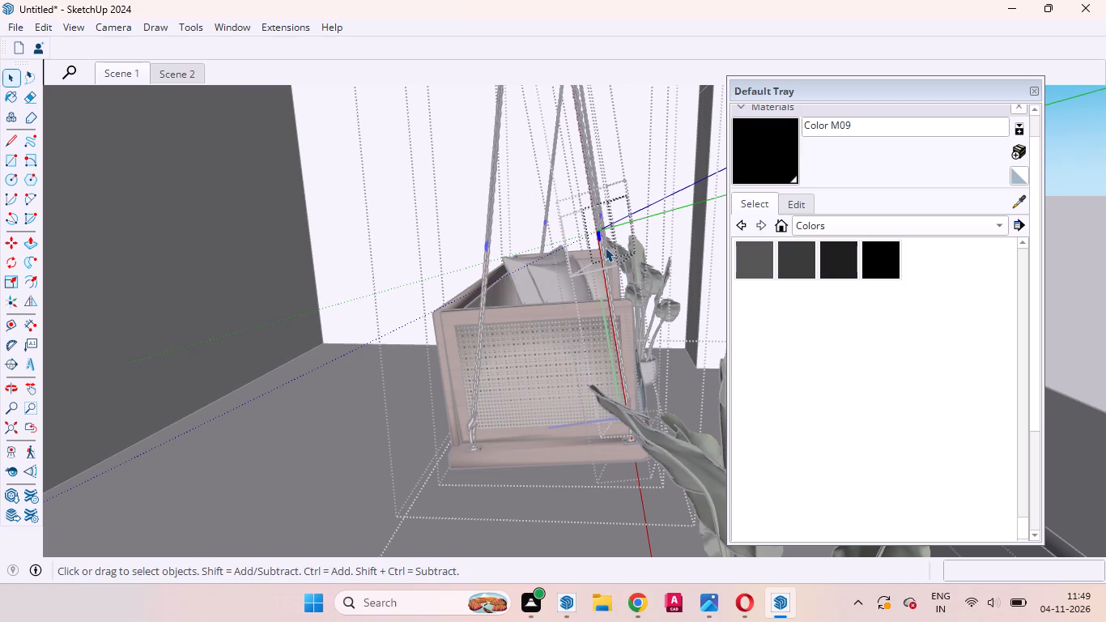
scroll(605, 247, "up", 10)
scroll(602, 237, "down", 1)
scroll(600, 237, "up", 15)
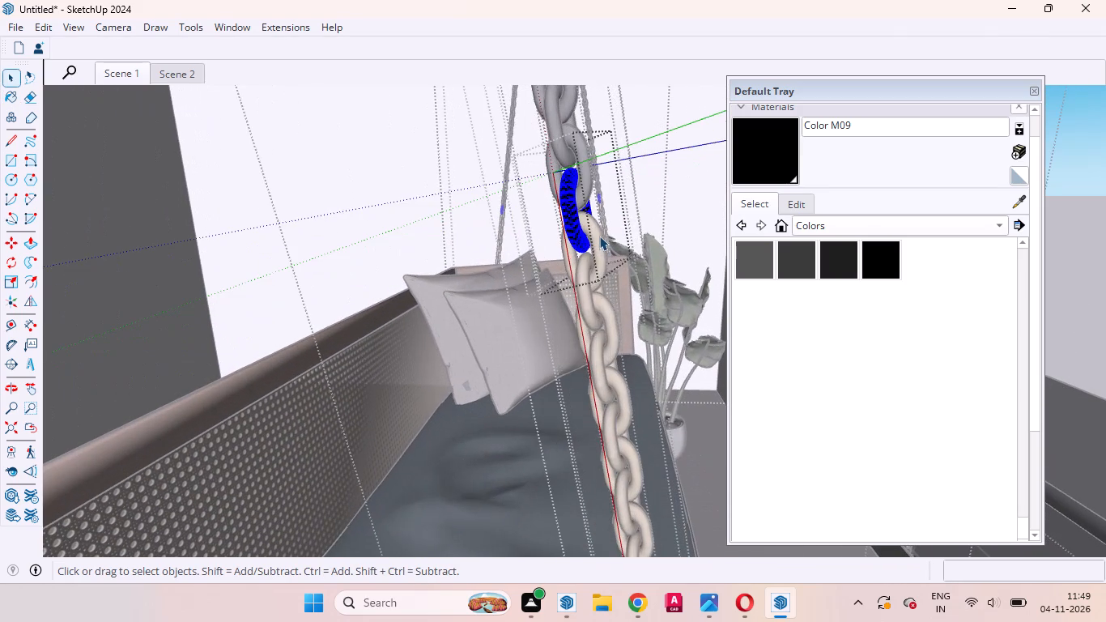
triple_click(599, 235)
left_click(598, 233)
double_click(597, 235)
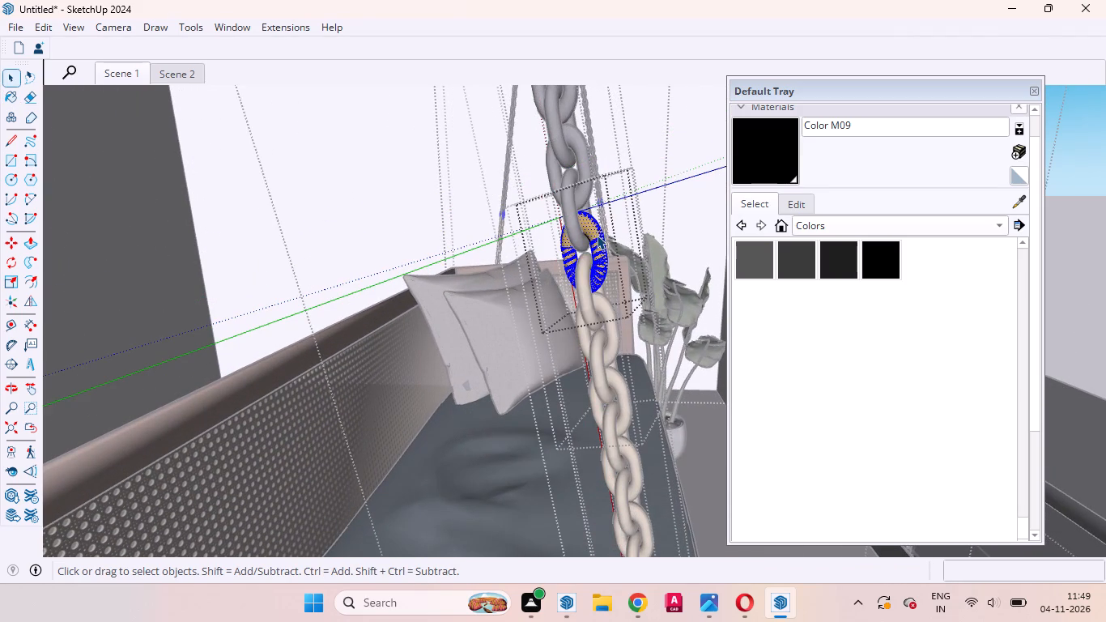
left_click(591, 225)
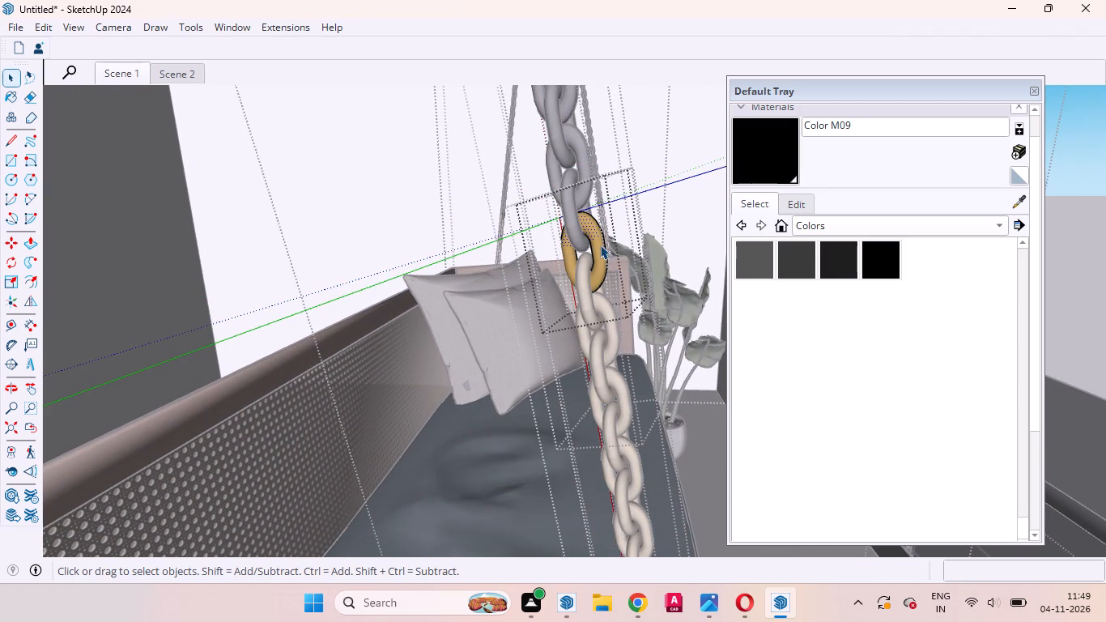
triple_click(600, 245)
left_click(760, 148)
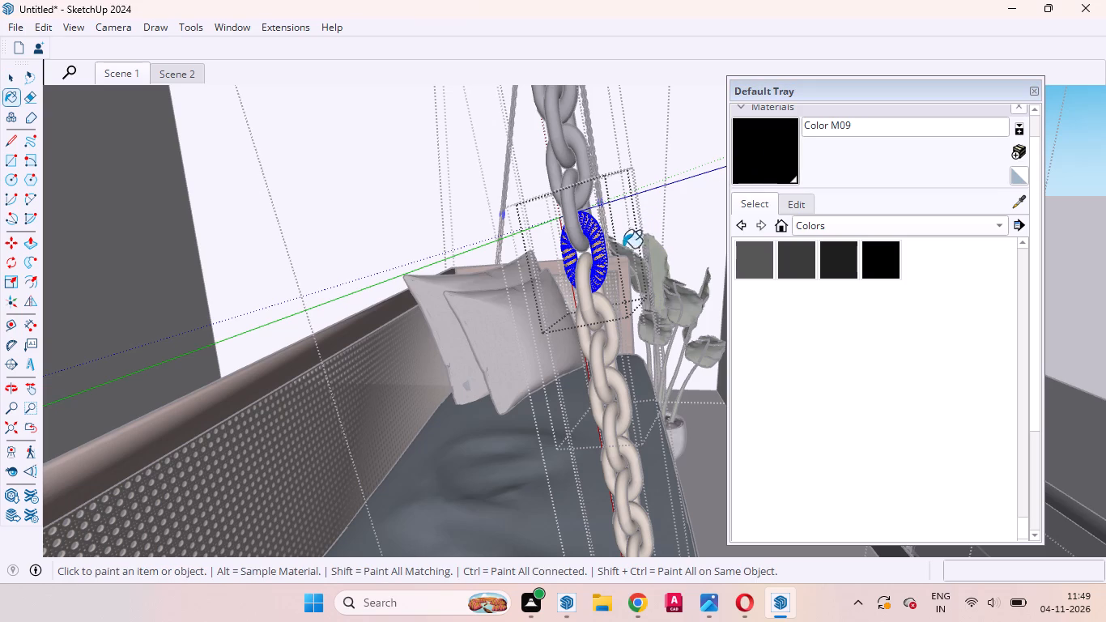
left_click(600, 250)
Select all geometry of the link just below on that chain and paint it with Color M09.
key("space")
triple_click(581, 283)
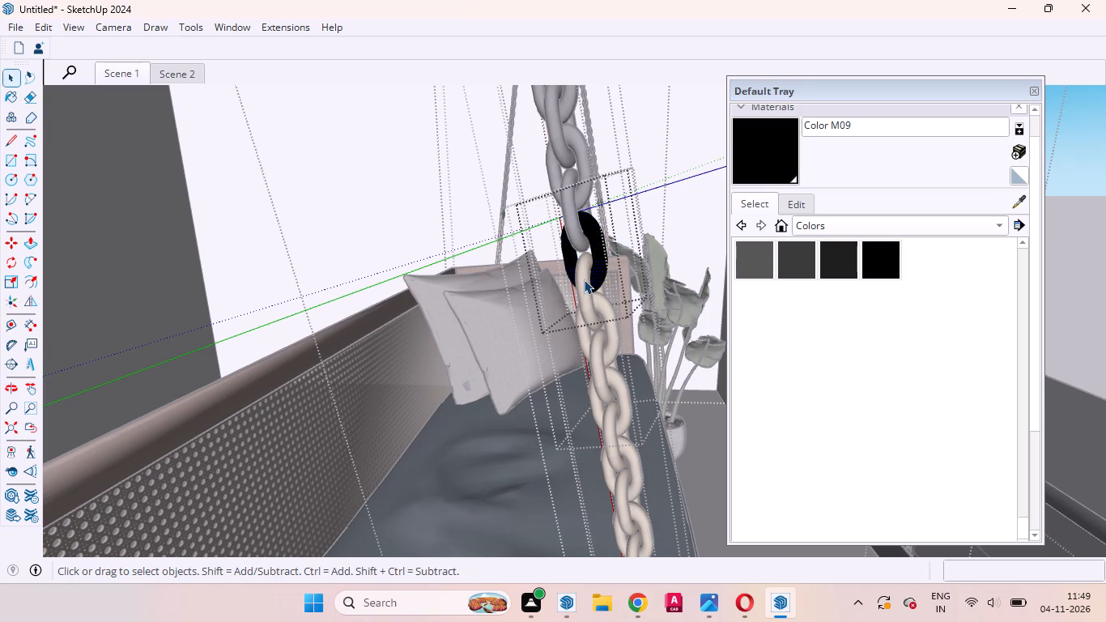
left_click(583, 279)
left_click(797, 134)
left_click(585, 292)
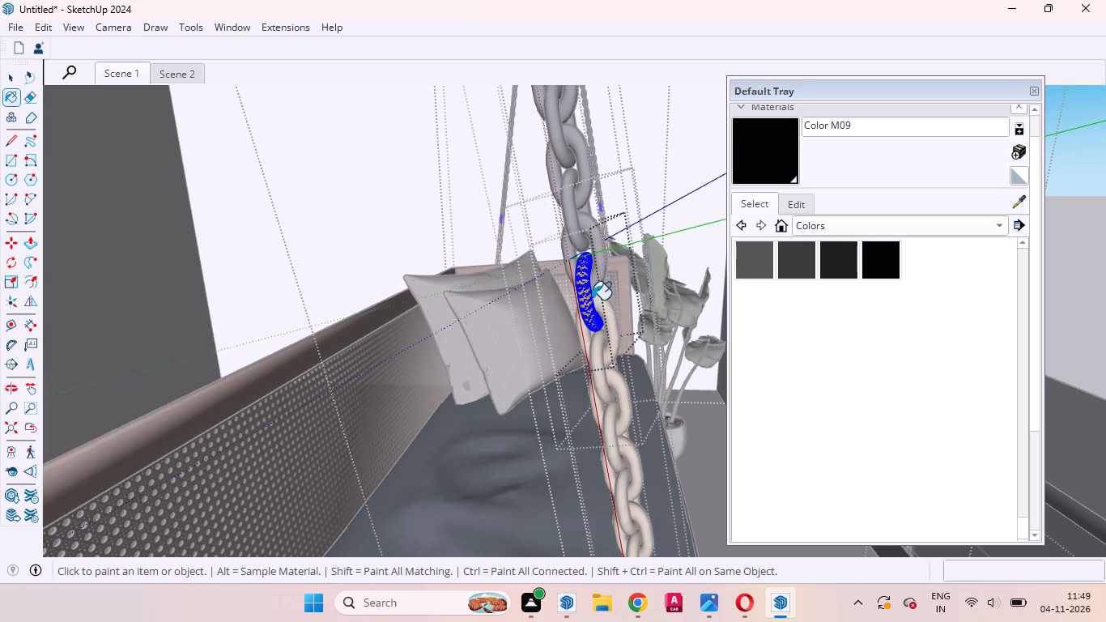
double_click(579, 288)
scroll(585, 300, "up", 5)
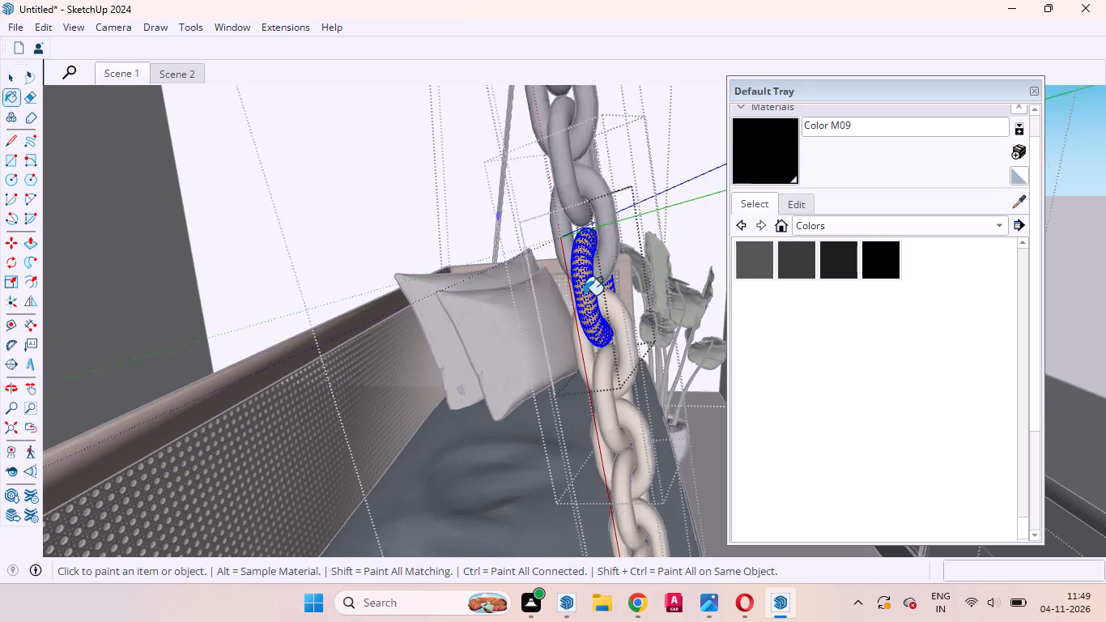
scroll(584, 288, "up", 4)
left_click(578, 265)
Select all geometry of each of the next two gold links down the chain beside the cushions and paint them with Color M09.
key("space")
triple_click(634, 322)
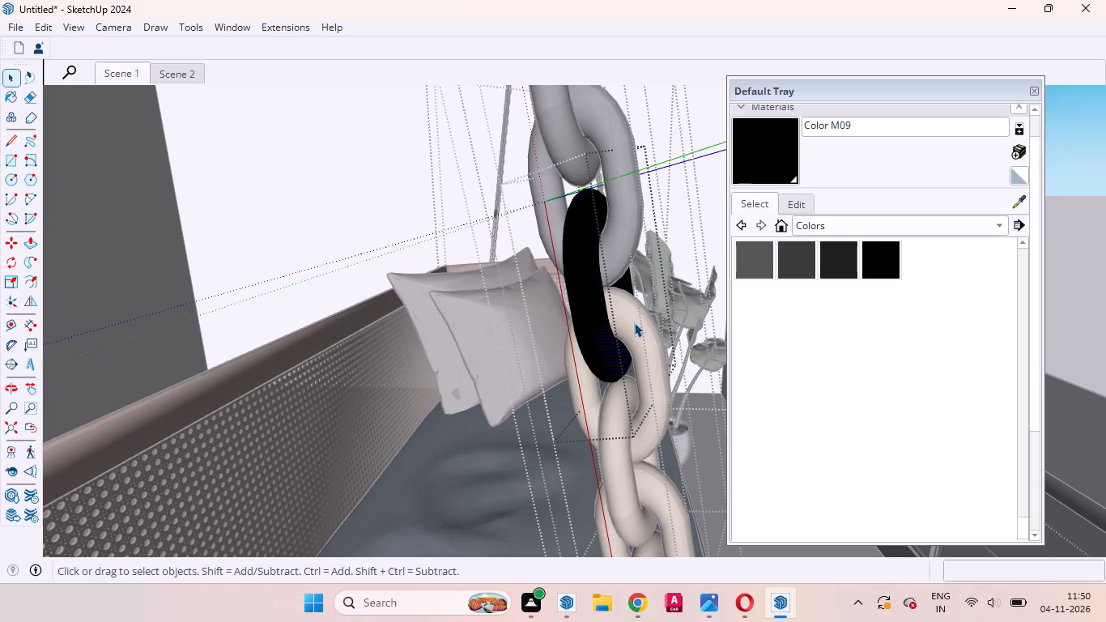
left_click(791, 138)
left_click(638, 332)
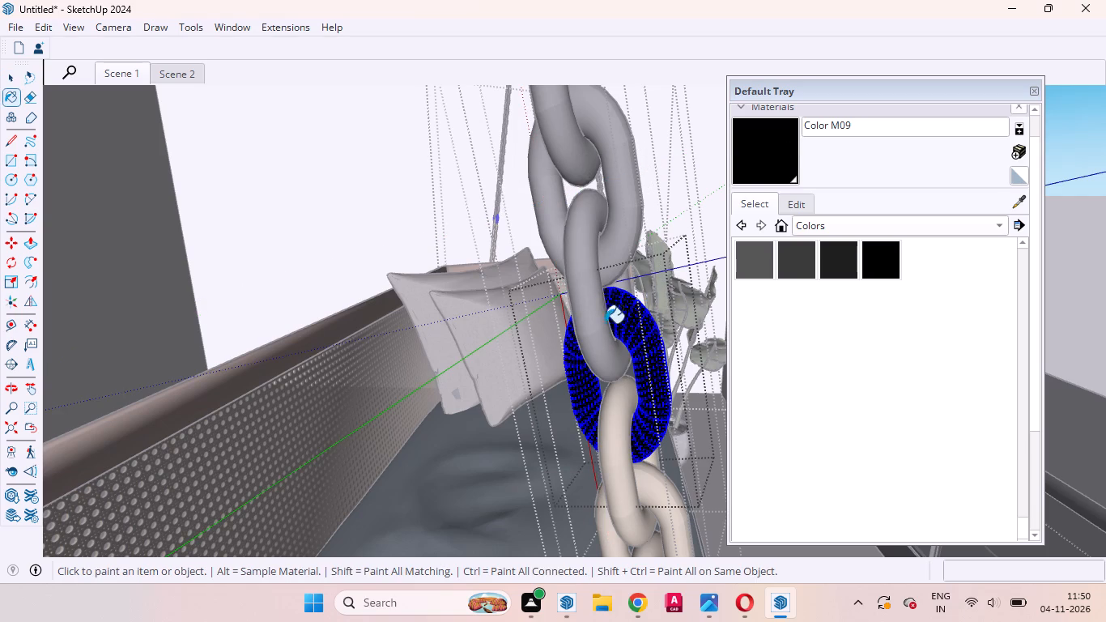
key("space")
triple_click(625, 411)
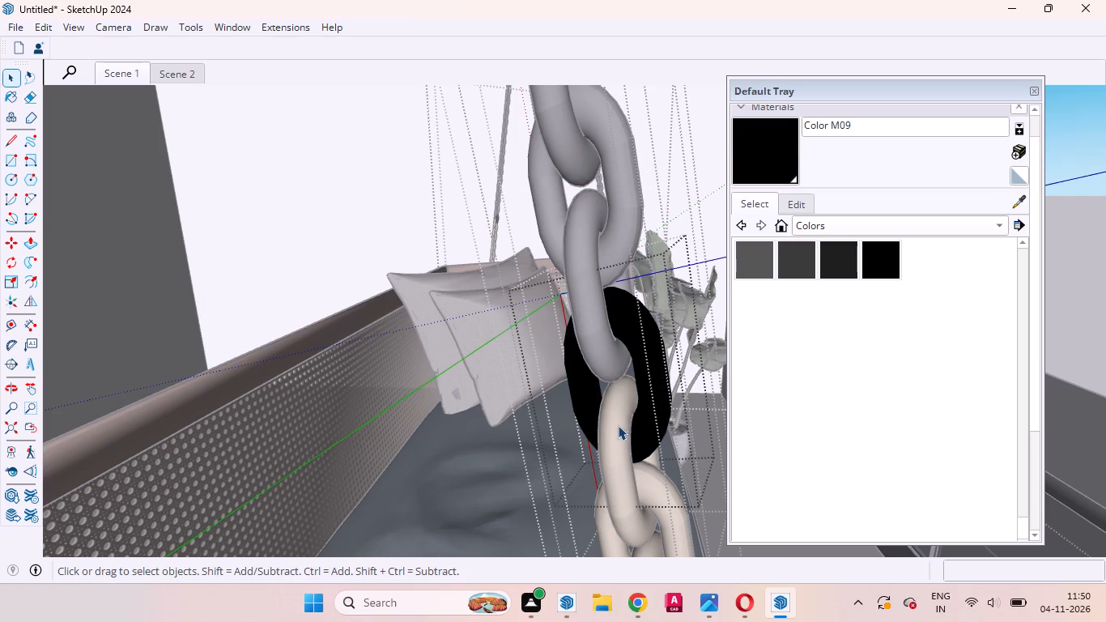
triple_click(618, 425)
scroll(591, 271, "down", 4)
left_click(751, 164)
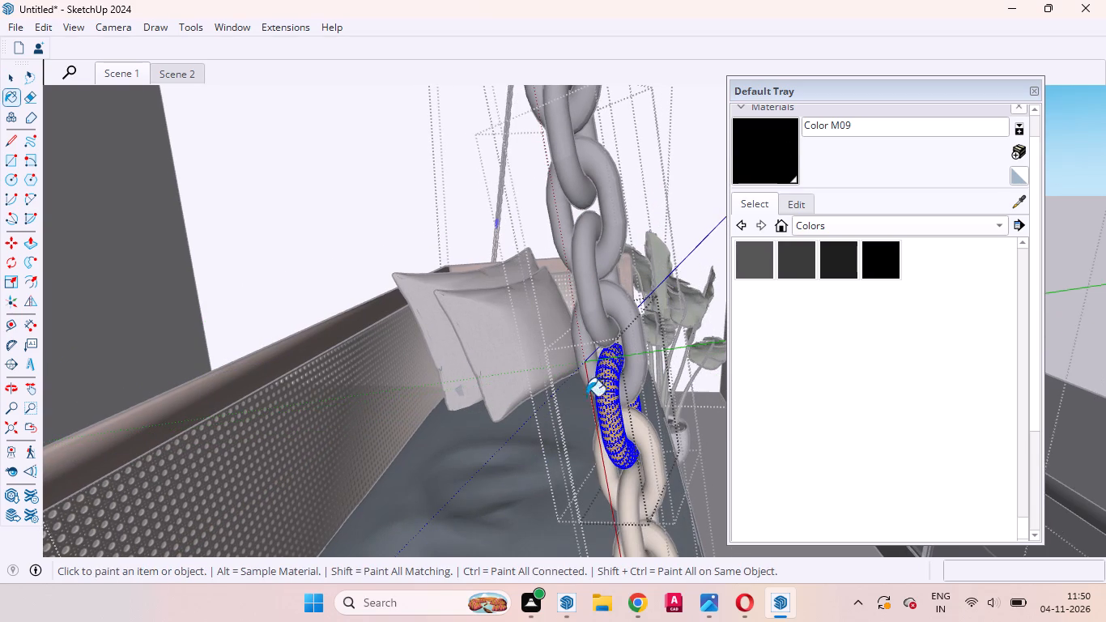
left_click(610, 388)
Open the topmost remaining gold link on the same chain, select all its geometry, and paint it with Color M09.
key("space")
scroll(564, 269, "down", 3)
scroll(598, 370, "up", 4)
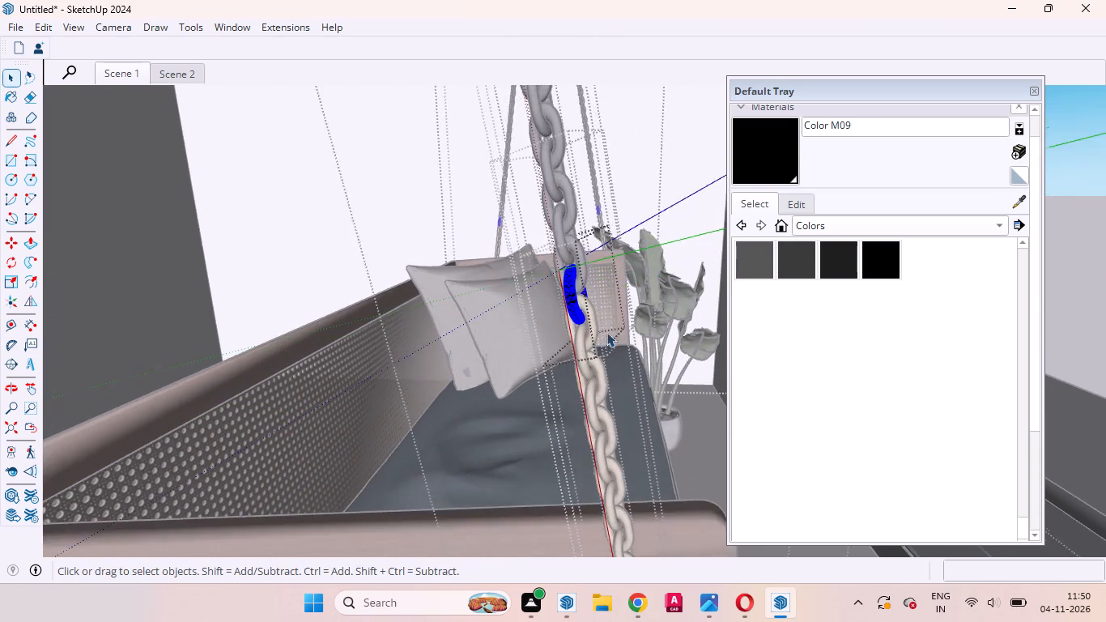
scroll(589, 304, "up", 3)
left_click(586, 289)
double_click(583, 309)
left_click(586, 296)
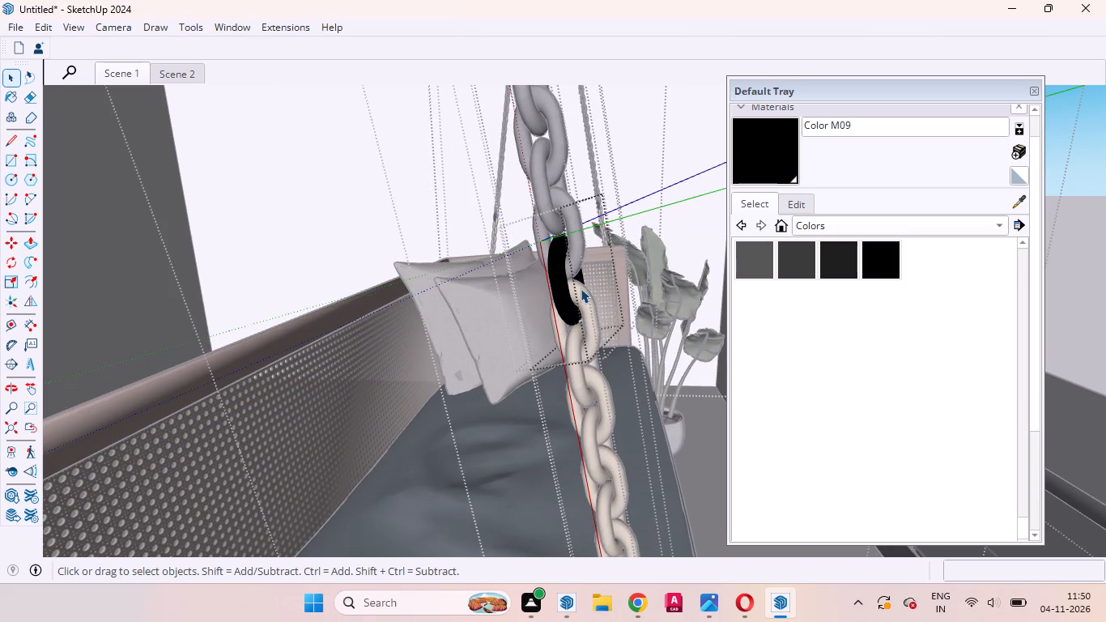
scroll(591, 300, "down", 2)
scroll(592, 301, "up", 7)
triple_click(576, 297)
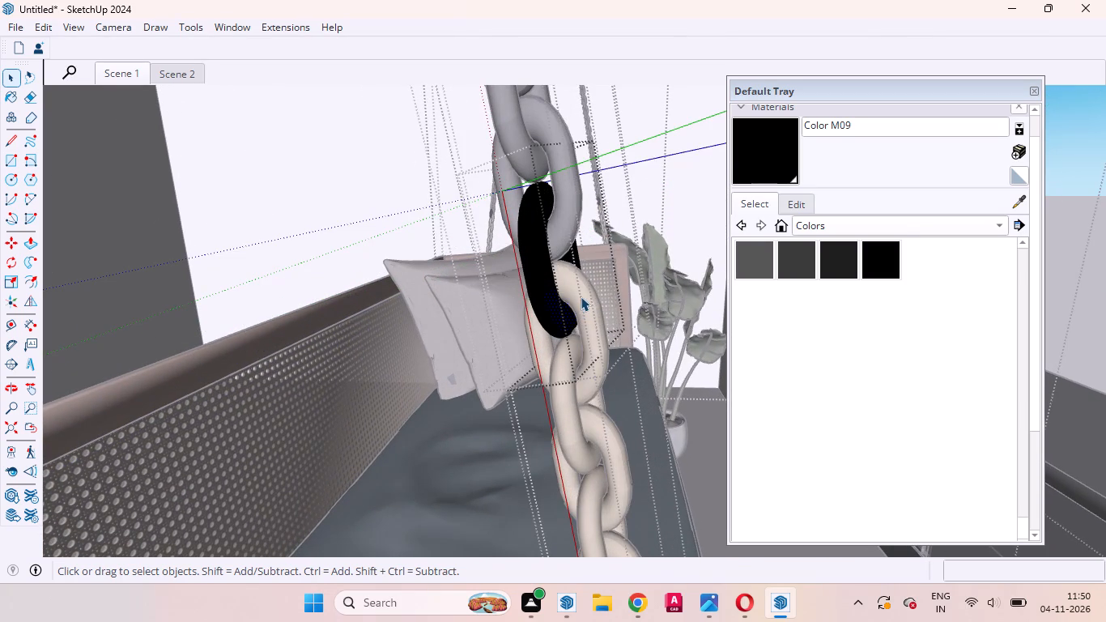
double_click(578, 293)
scroll(574, 322, "down", 3)
scroll(579, 330, "up", 3)
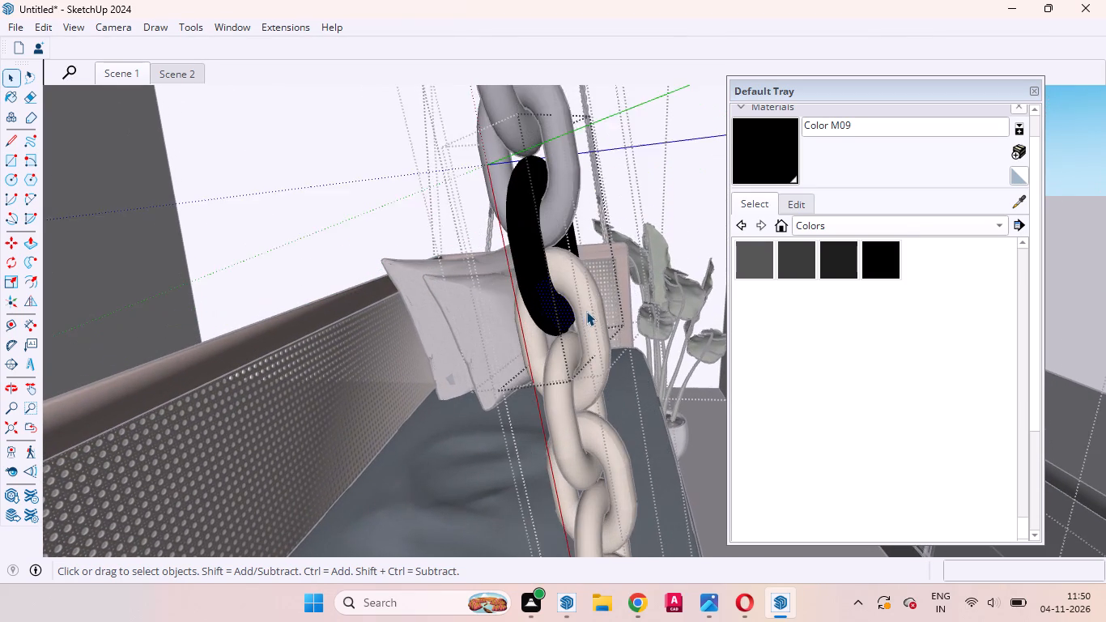
scroll(586, 311, "up", 2)
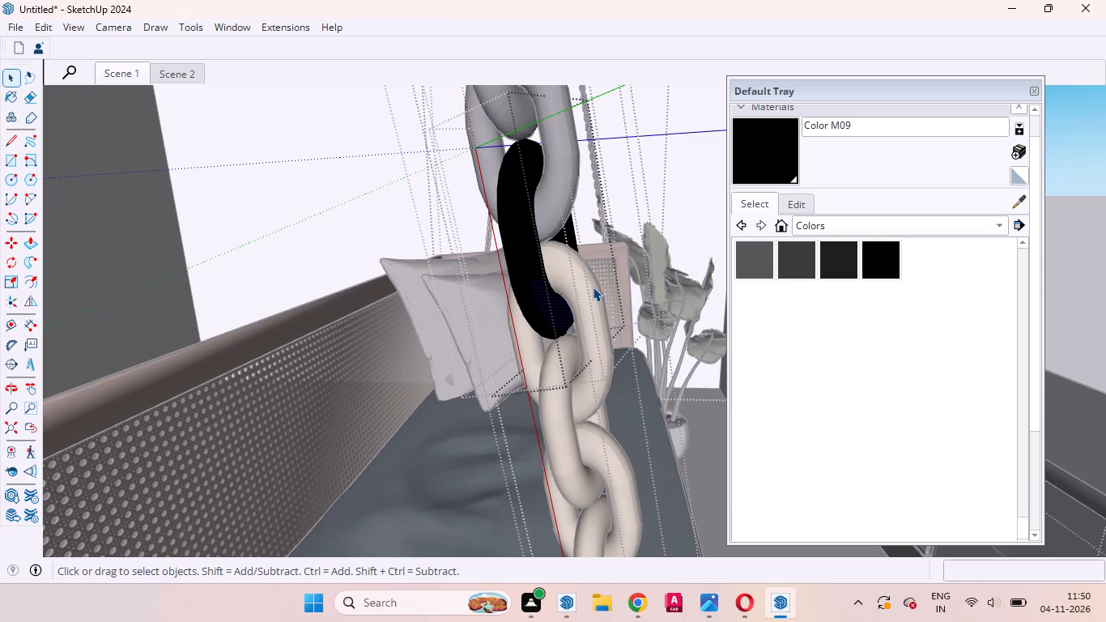
left_click(581, 276)
left_click(576, 275)
triple_click(573, 279)
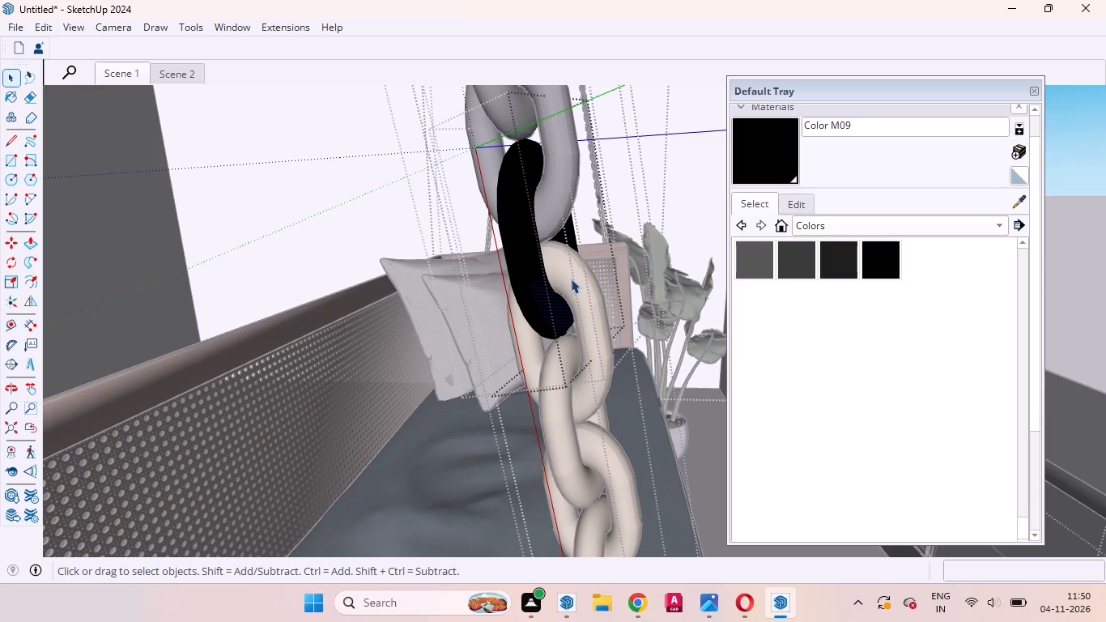
left_click(569, 279)
left_click(570, 280)
left_click(777, 153)
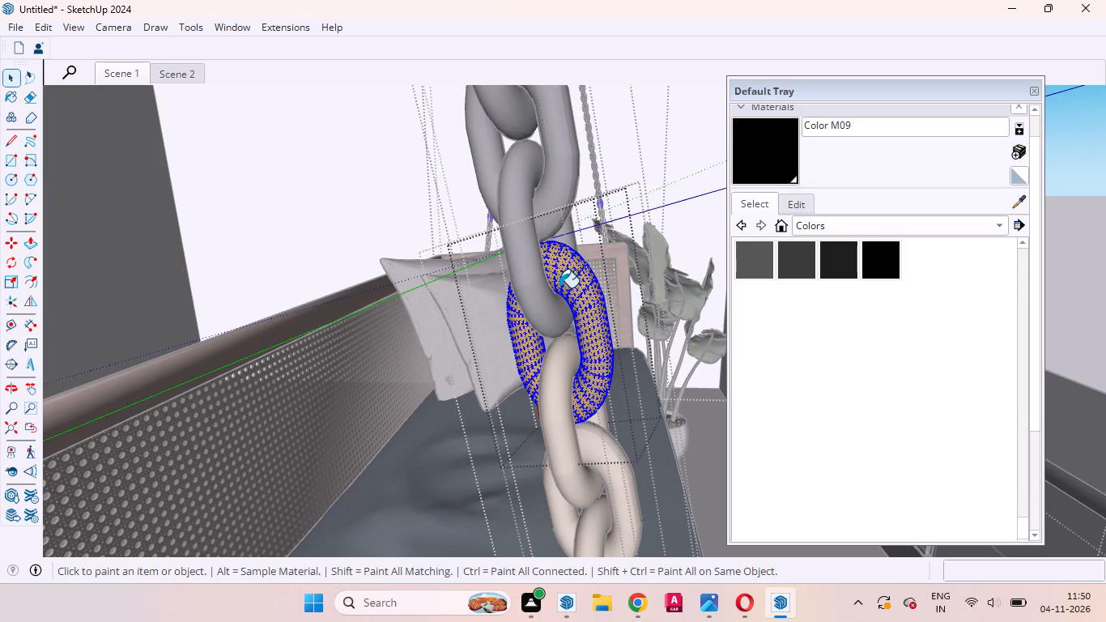
left_click(587, 279)
left_click(575, 296)
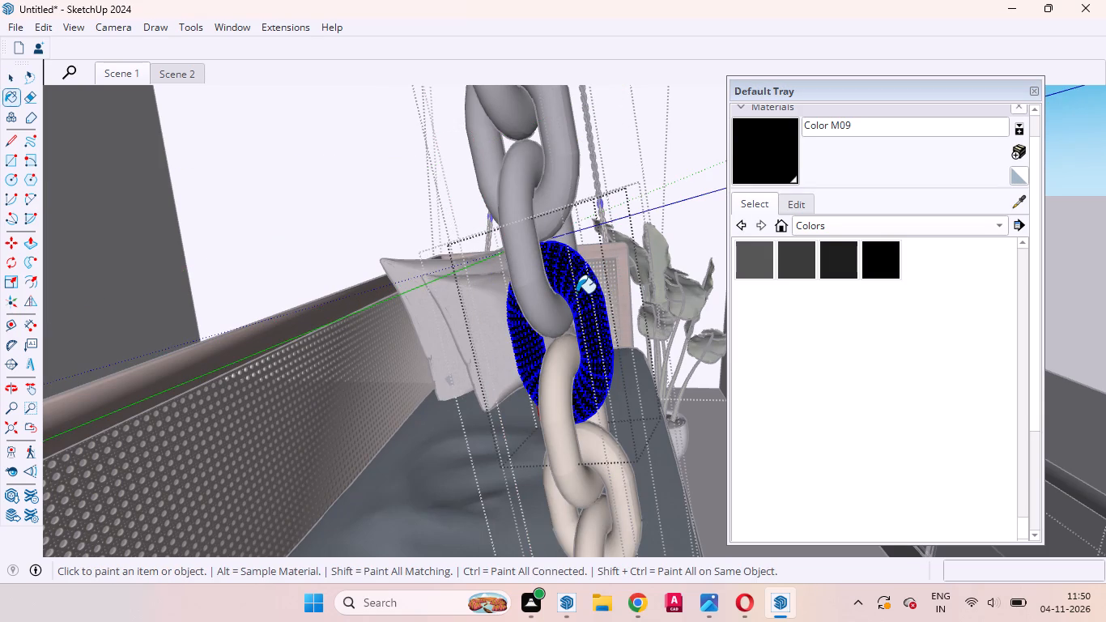
Paint the whole geometry of the following two gold links down the chain with the black Color M09, one after the other.
key("space")
triple_click(562, 363)
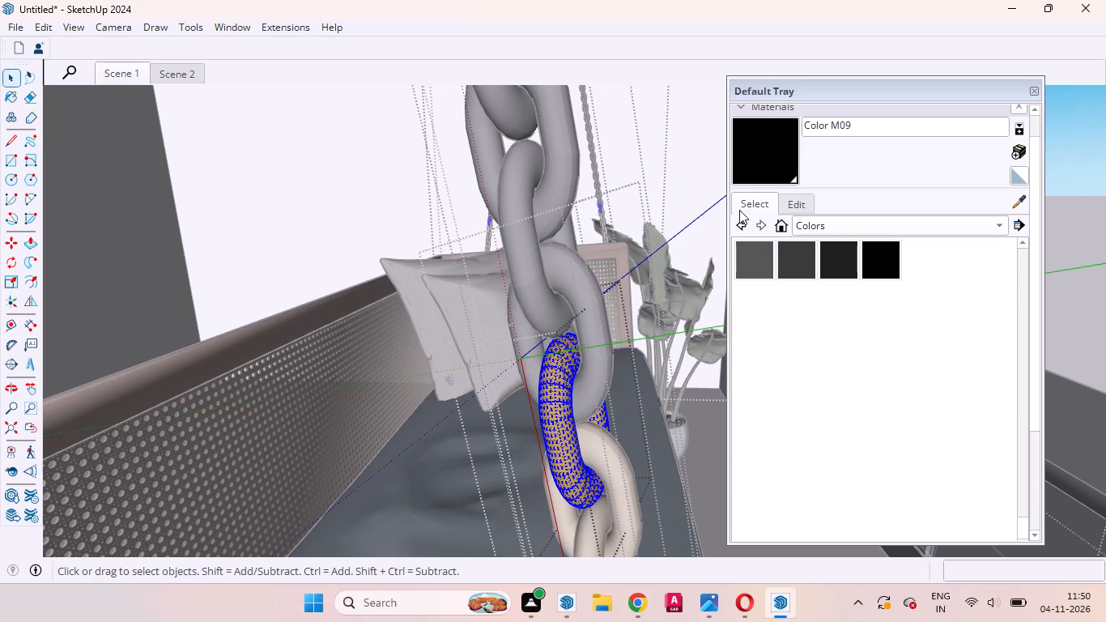
left_click(773, 157)
left_click(561, 403)
scroll(648, 258, "down", 2)
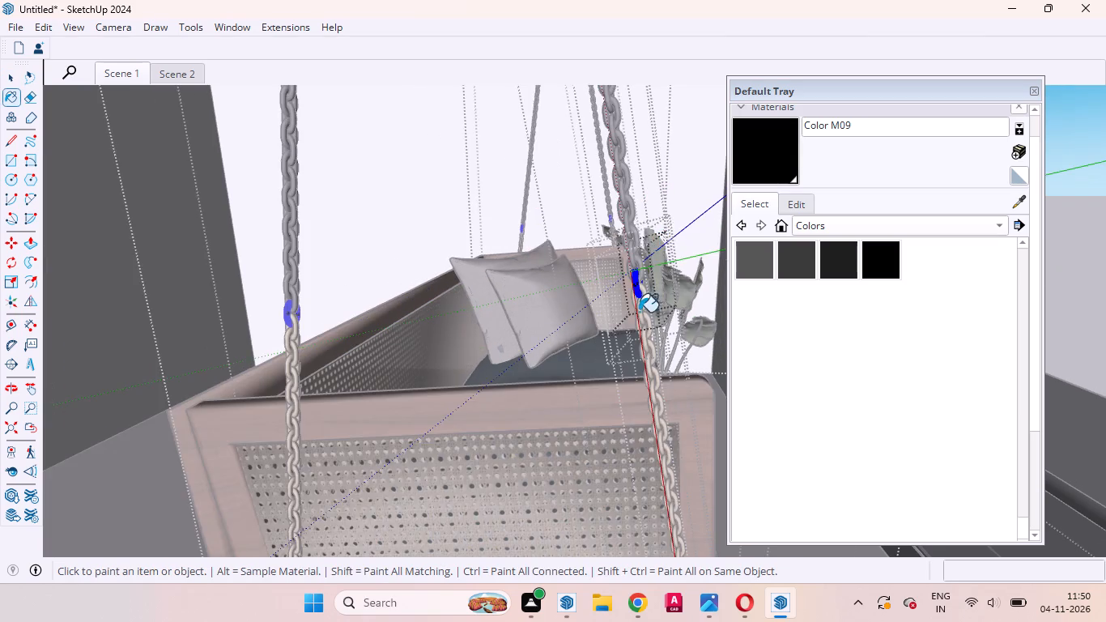
scroll(639, 312, "up", 7)
key("space")
triple_click(642, 284)
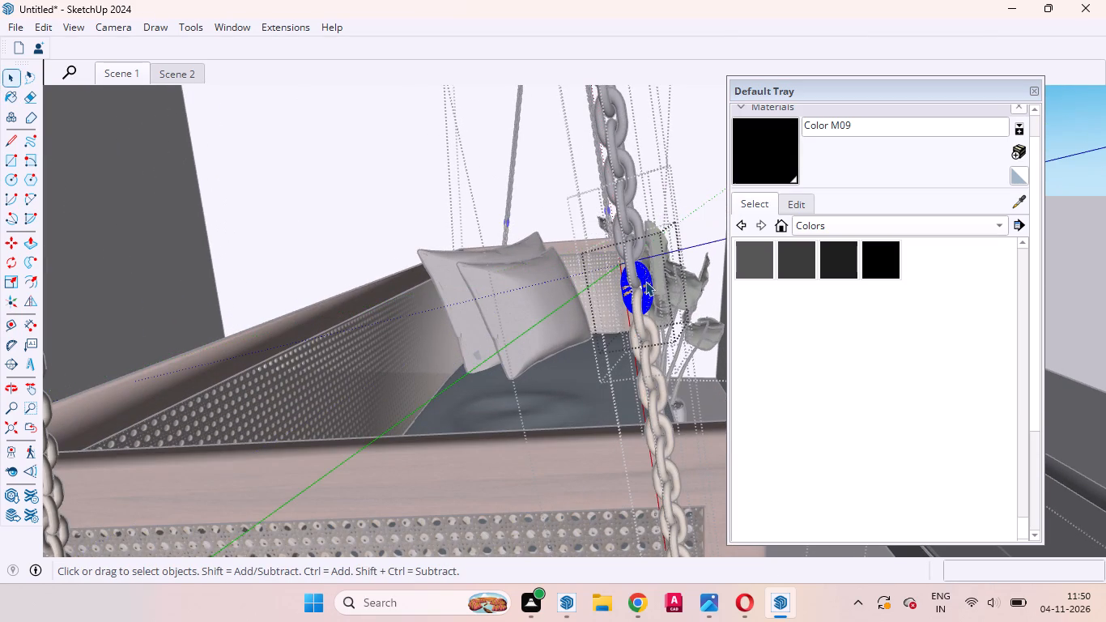
left_click(645, 281)
left_click(749, 157)
left_click(645, 276)
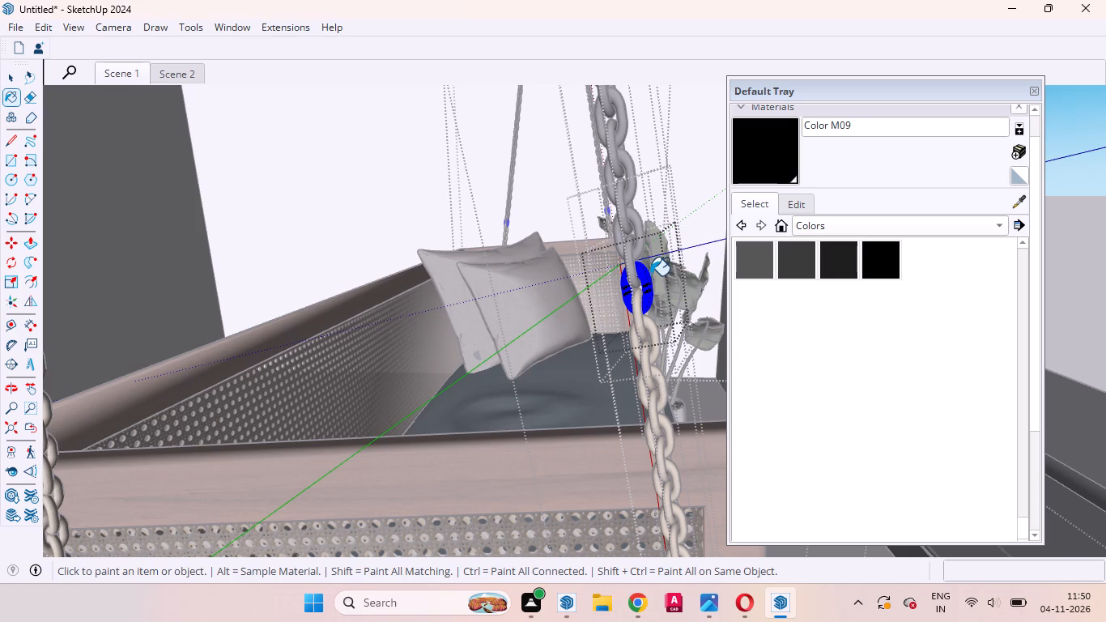
Continue down the same chain, selecting all geometry of the next two gold links in turn and painting each with Color M09.
key("space")
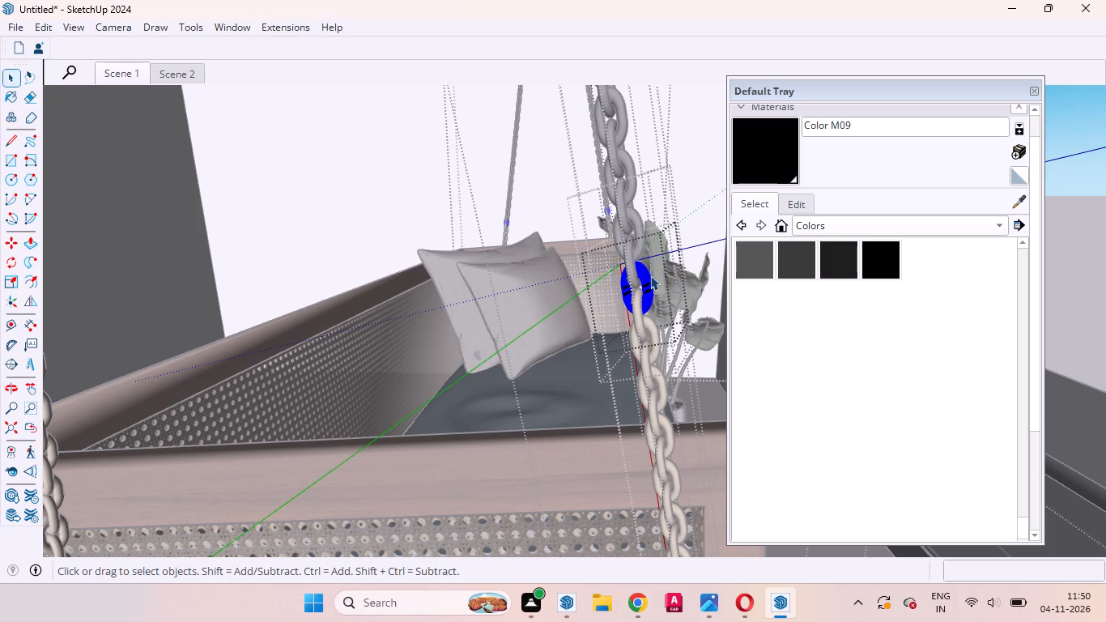
triple_click(636, 310)
left_click(773, 125)
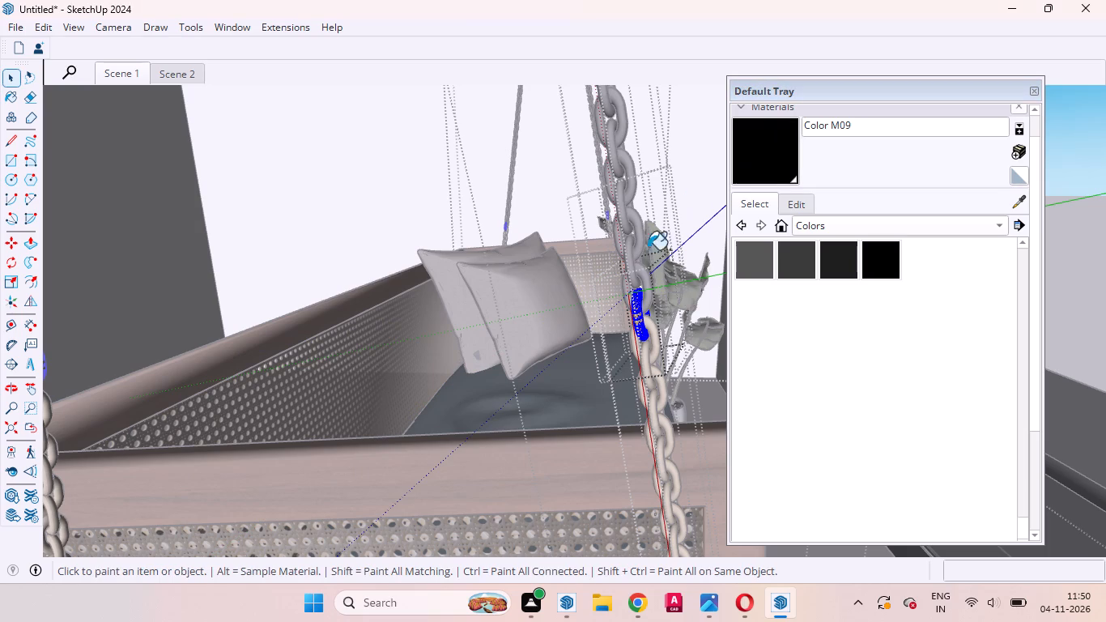
left_click(635, 307)
key("space")
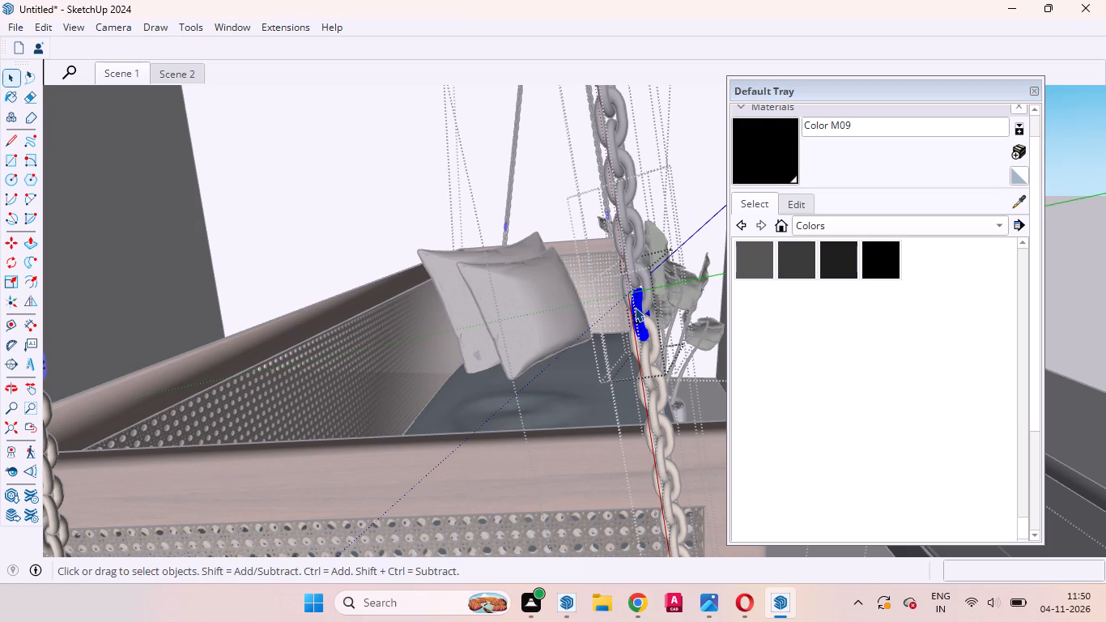
triple_click(653, 338)
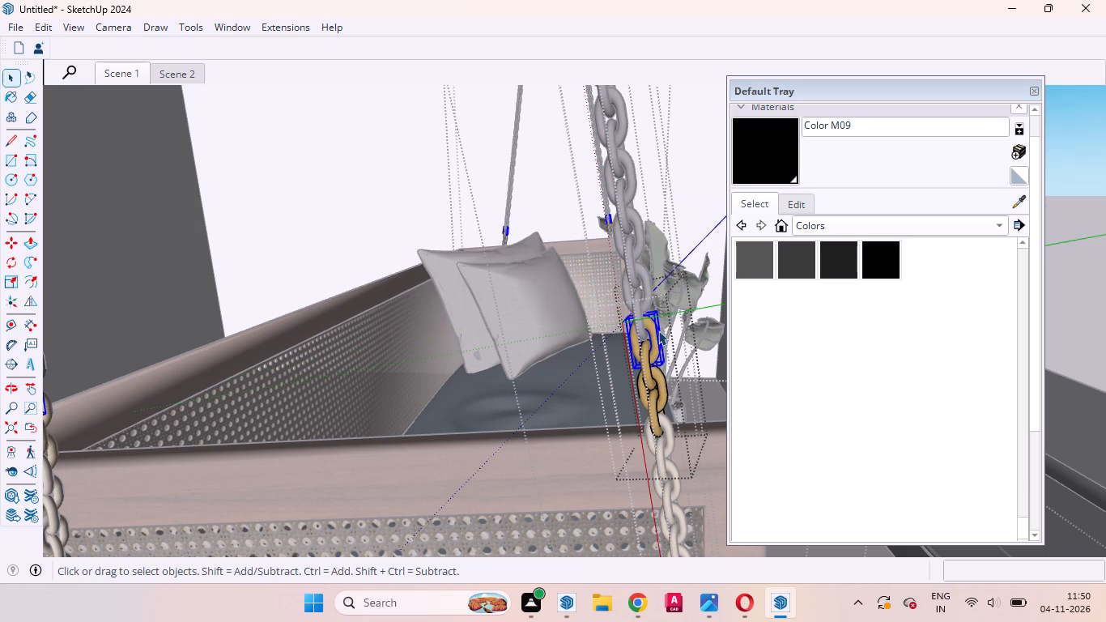
triple_click(658, 330)
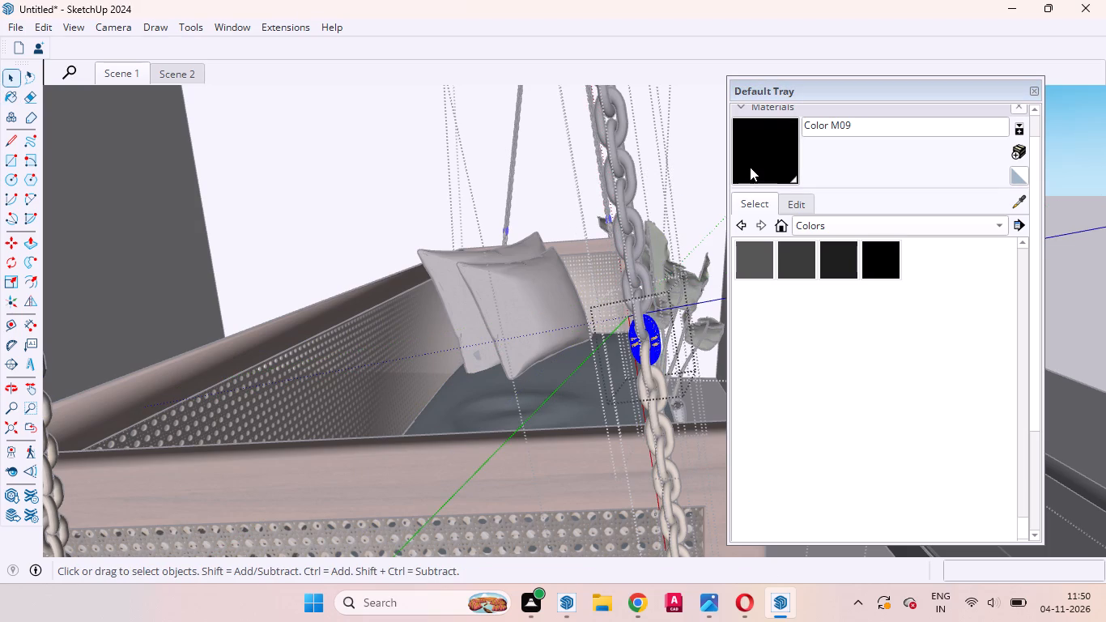
left_click(750, 167)
left_click(657, 347)
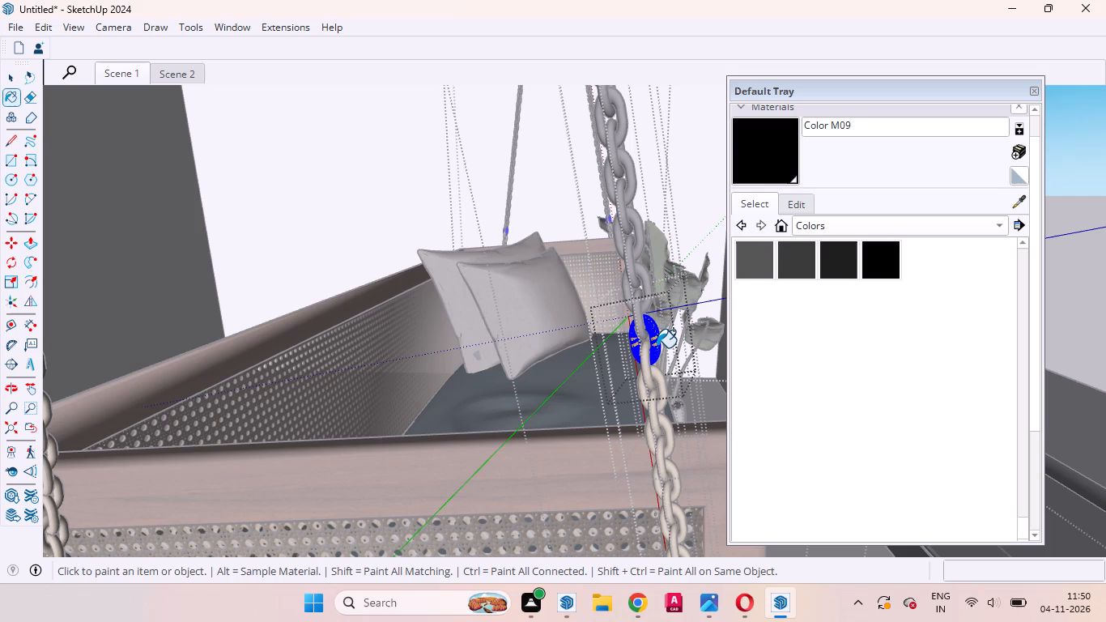
double_click(657, 346)
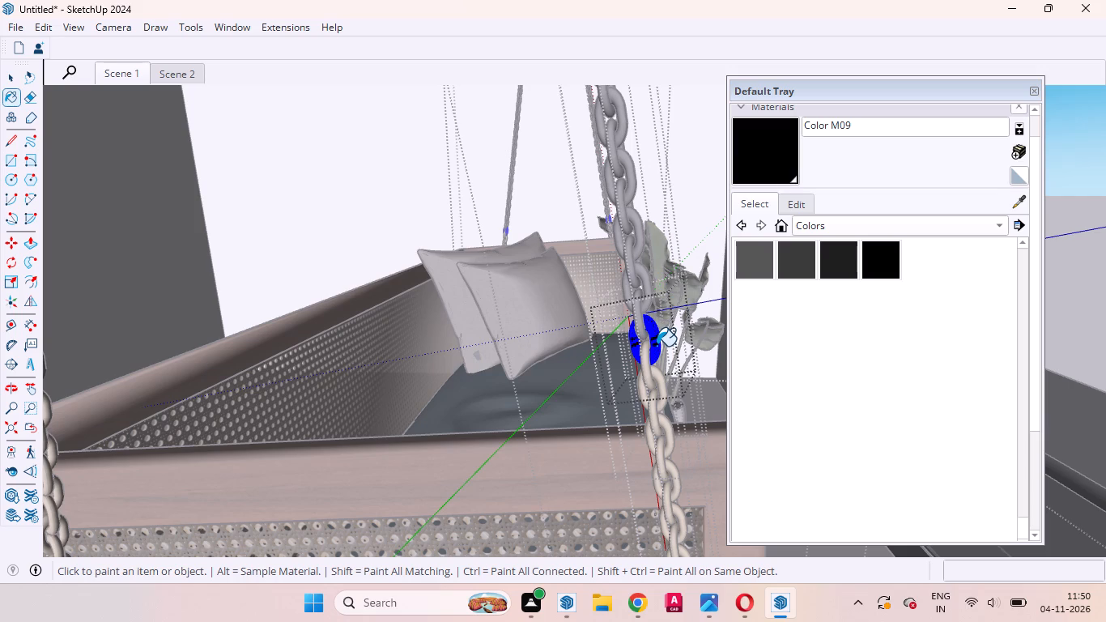
Open the next narrow-facing gold link just above the swing's front rail, select all its geometry, and paint it with Color M09.
key("space")
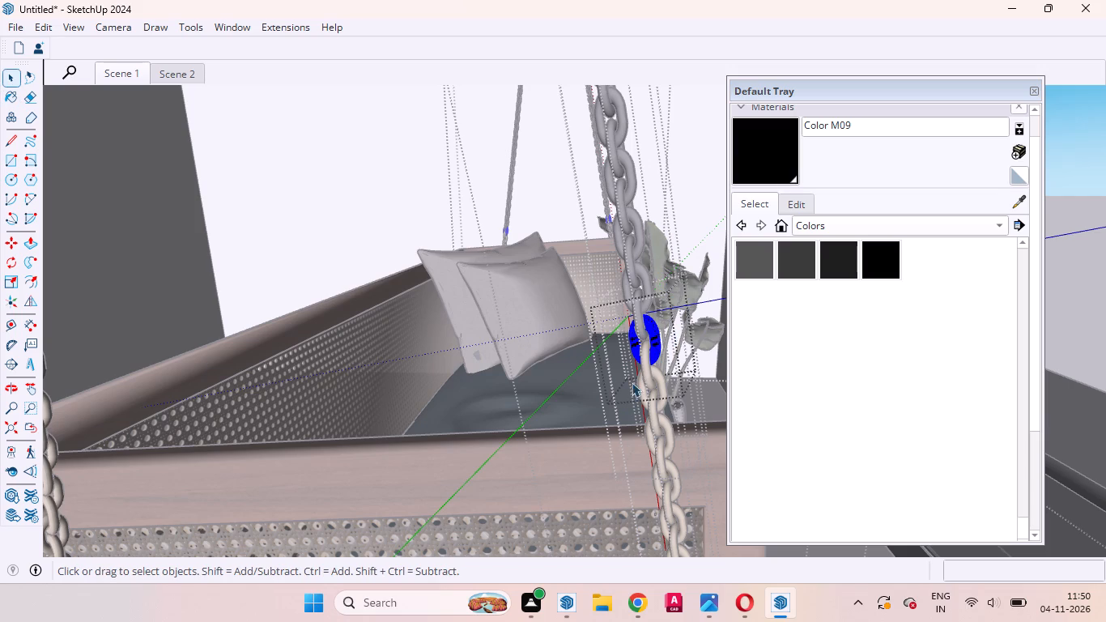
double_click(644, 369)
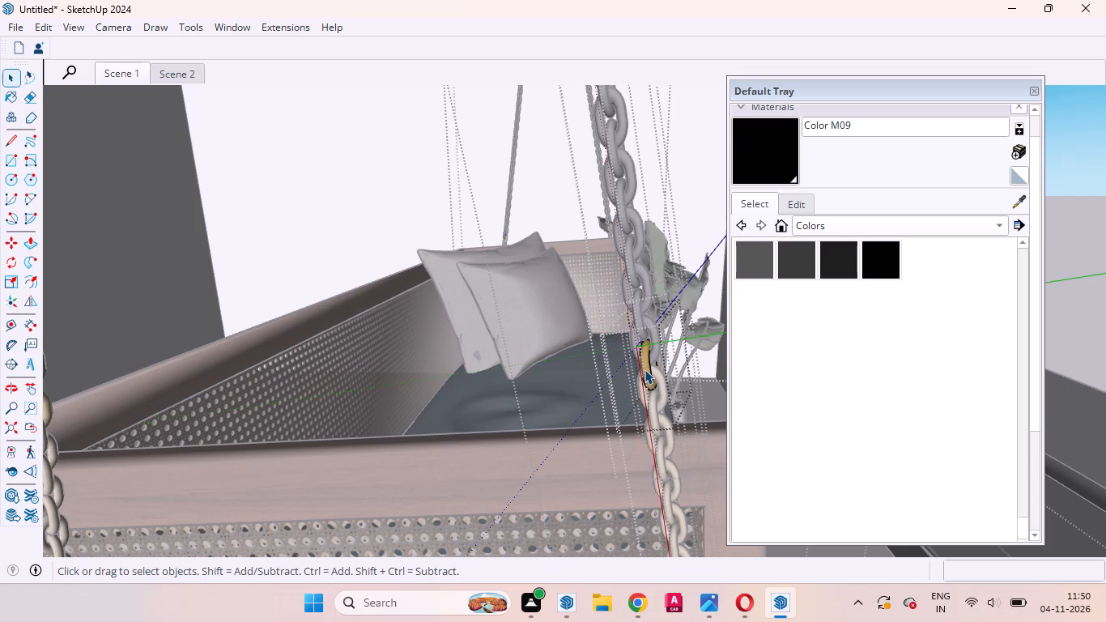
double_click(644, 369)
double_click(644, 369)
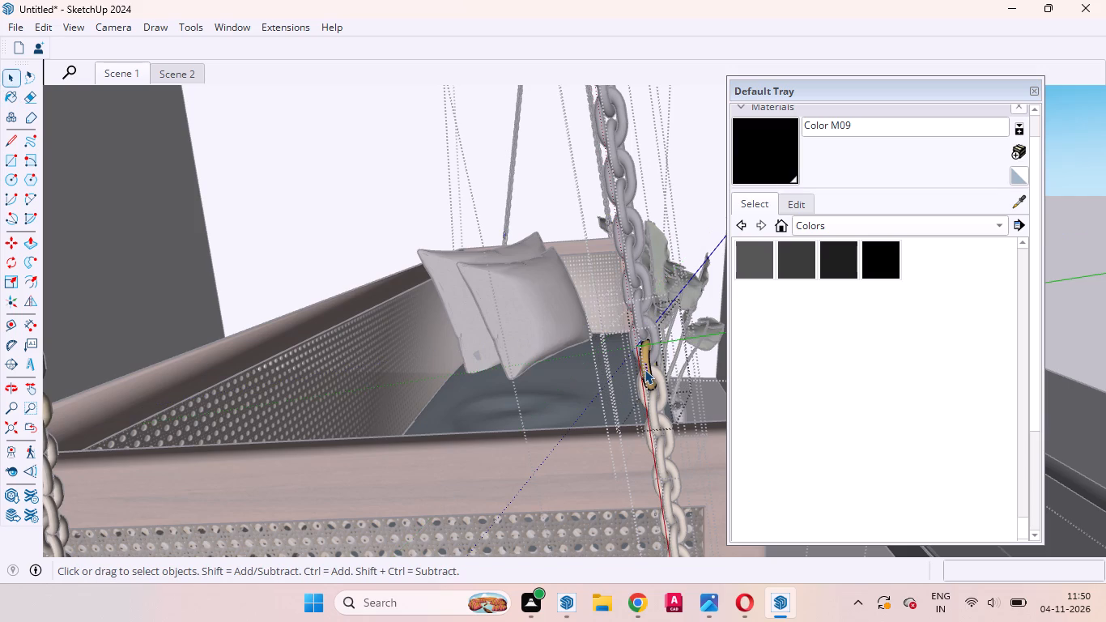
left_click(644, 369)
triple_click(644, 369)
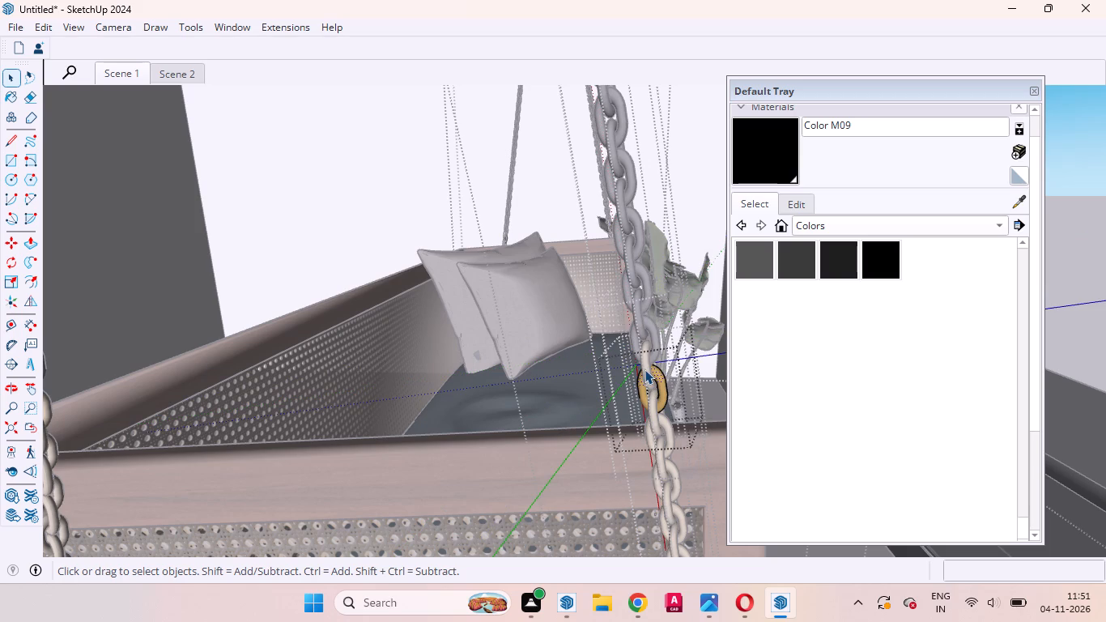
left_click(798, 143)
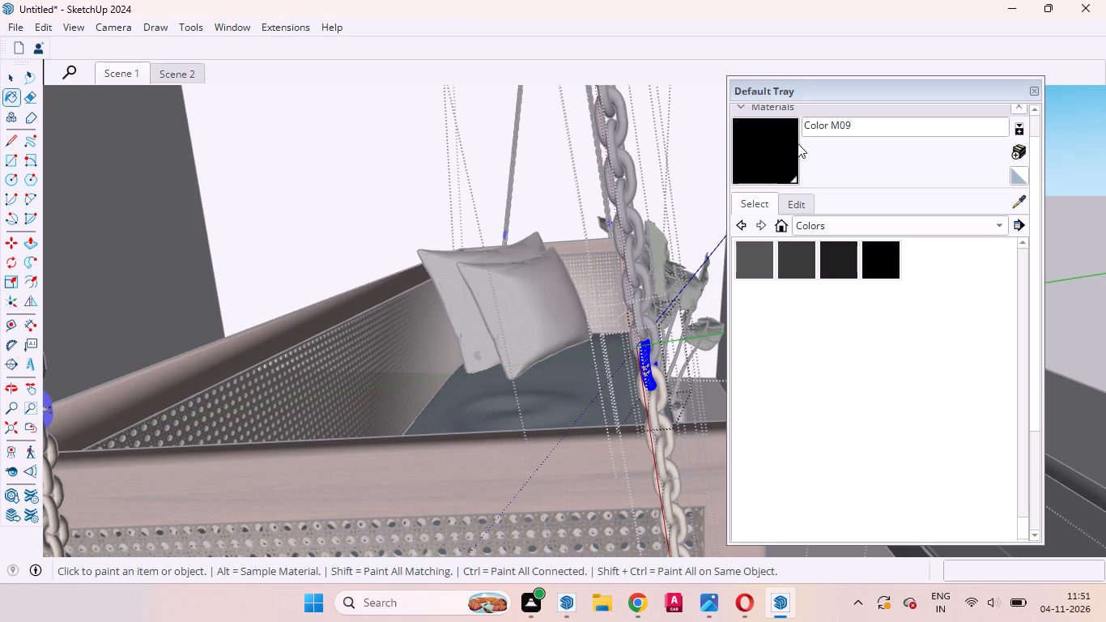
left_click(646, 374)
Open the next wide-facing gold link just above the swing's front rail, select all its geometry, and paint it with Color M09.
key("space")
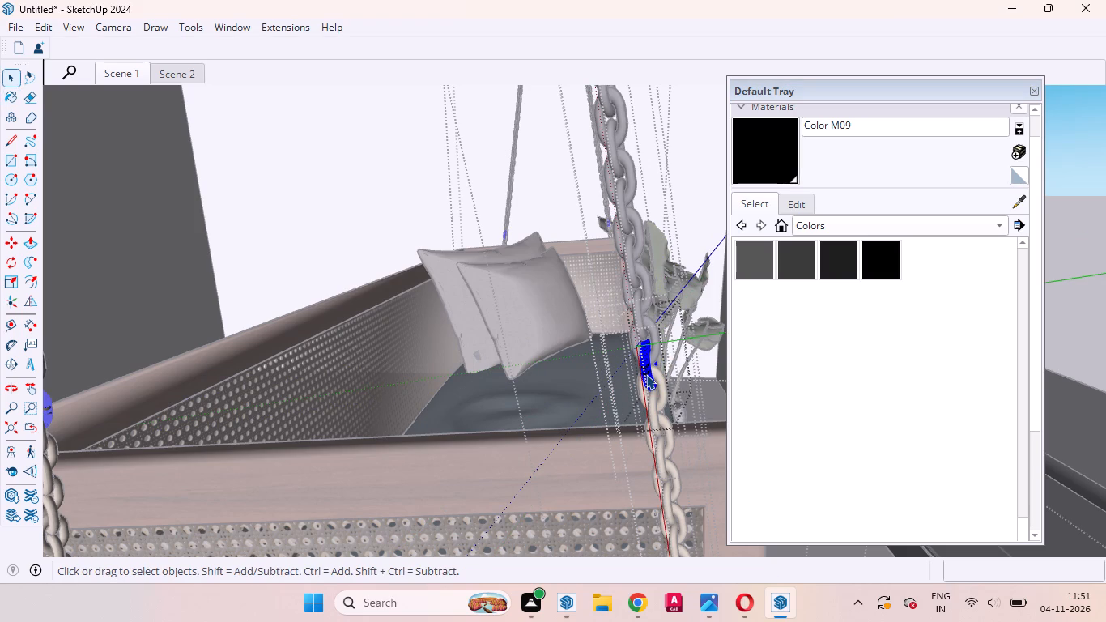
left_click(660, 387)
double_click(660, 387)
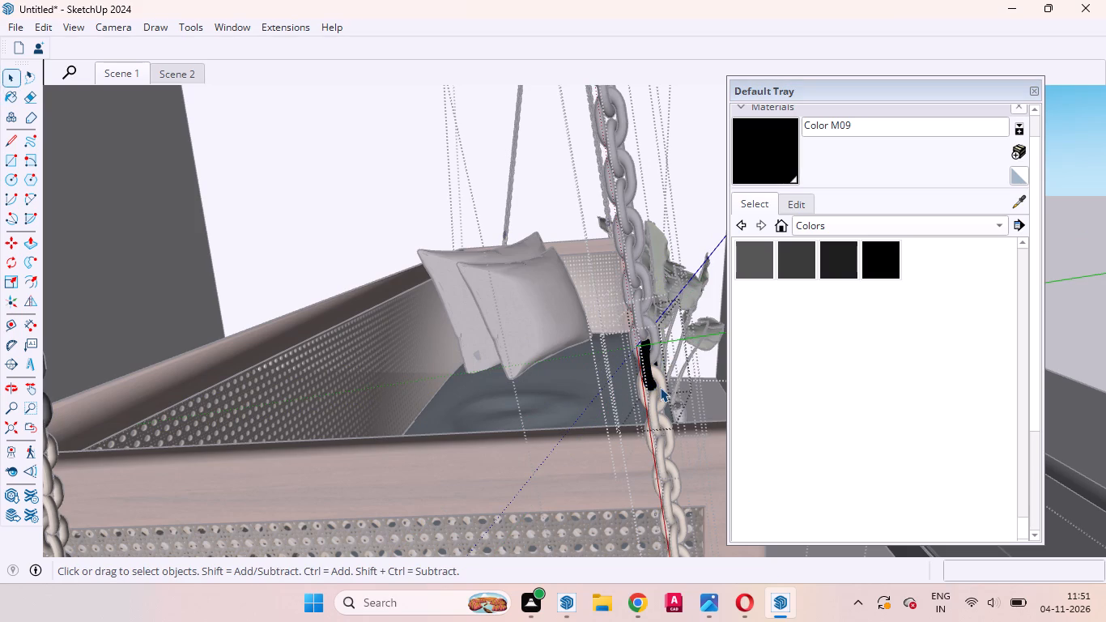
double_click(660, 387)
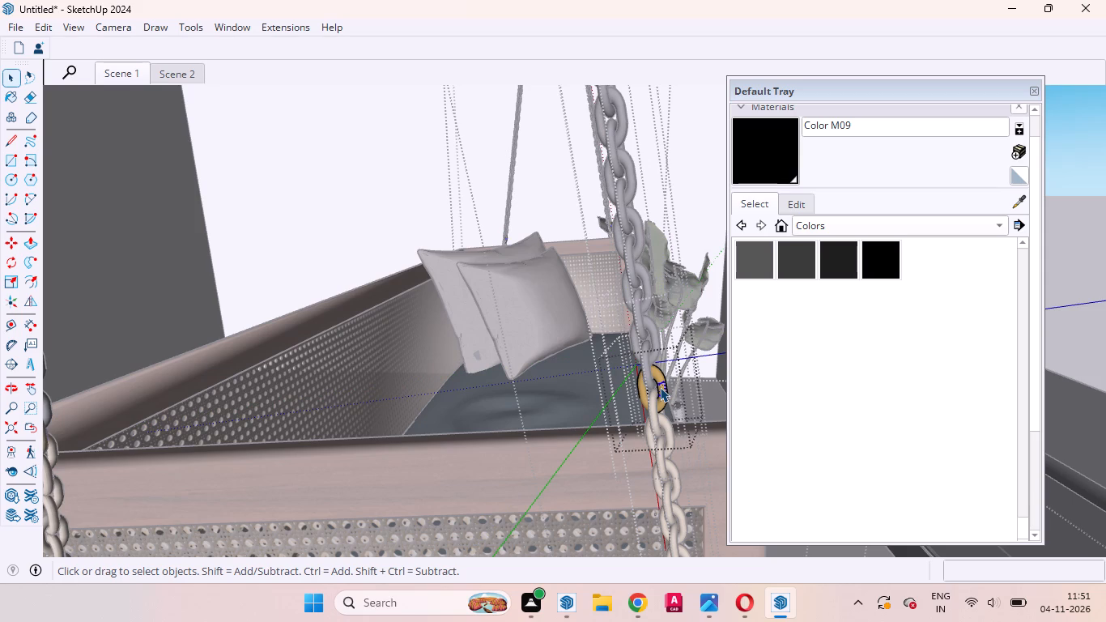
double_click(660, 381)
triple_click(660, 381)
left_click_drag(758, 167, 666, 383)
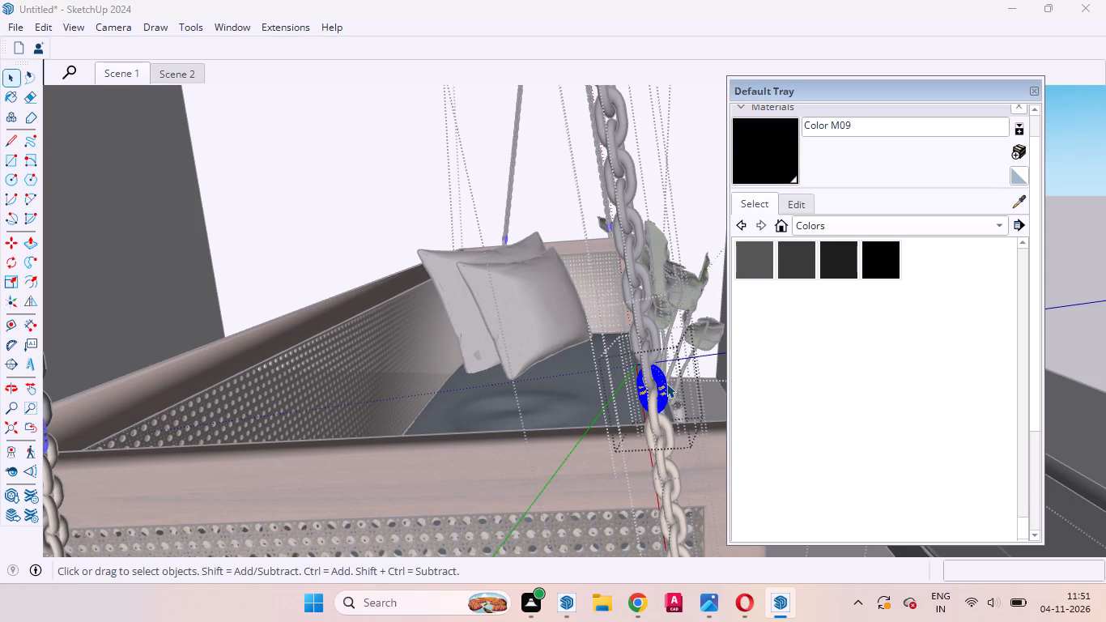
left_click(768, 160)
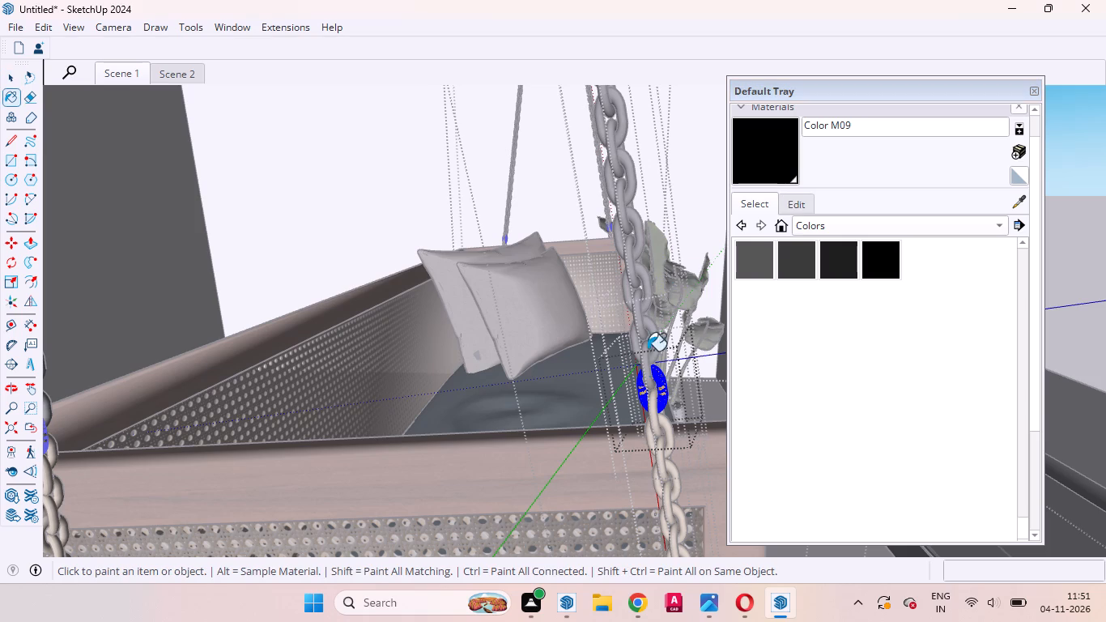
left_click(657, 395)
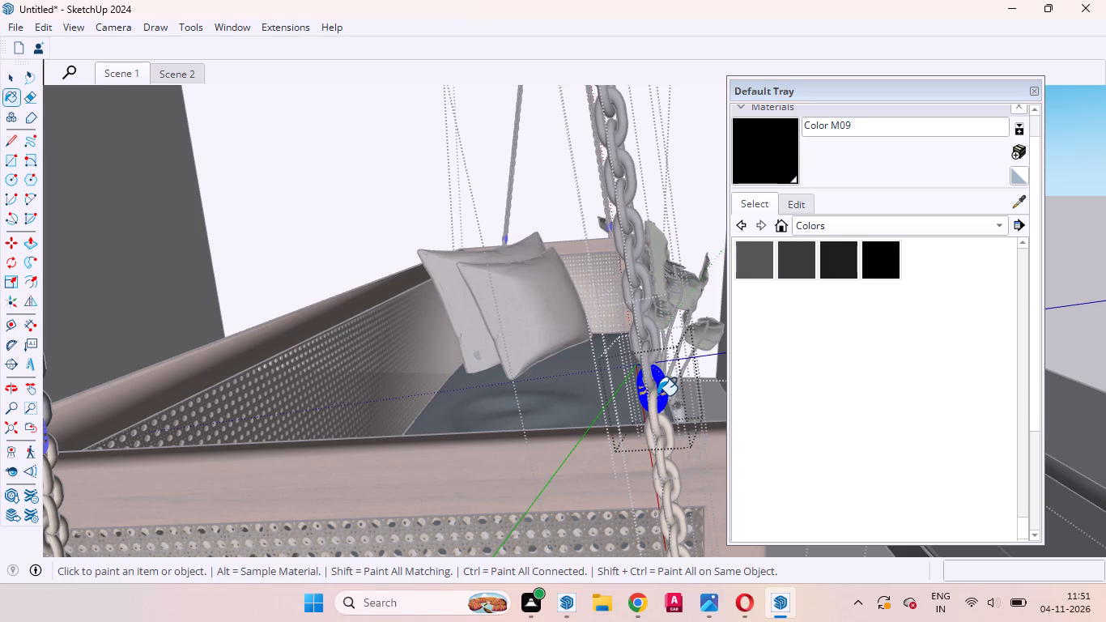
left_click(662, 392)
Open the adjoining narrow-facing gold link below it, select all its geometry, and paint it with Color M09.
key("space")
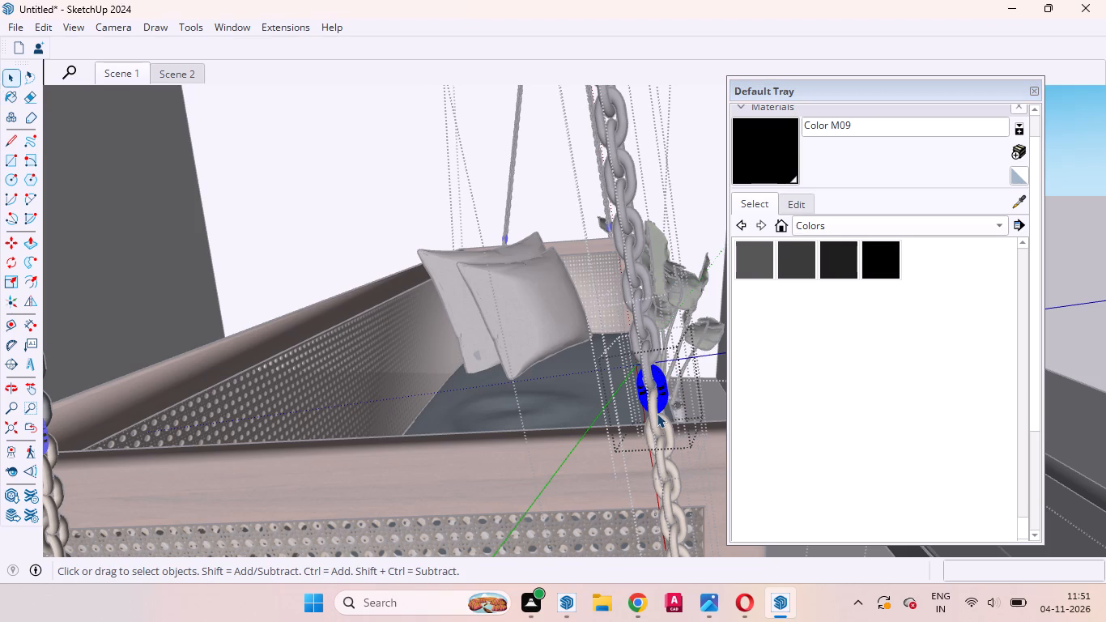
scroll(657, 413, "up", 10)
triple_click(649, 412)
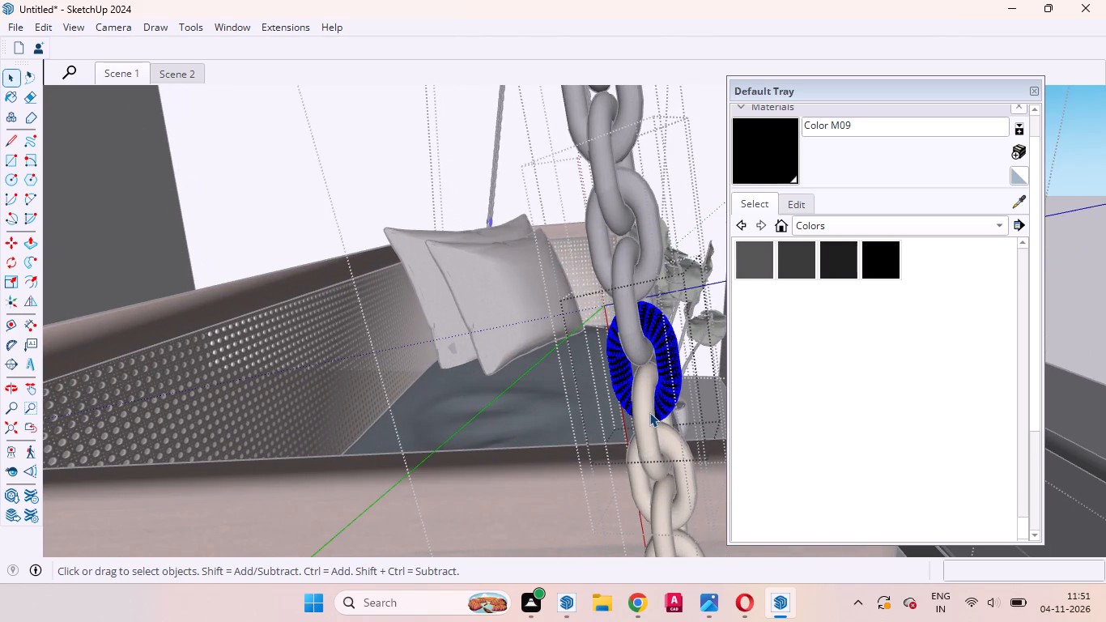
left_click(759, 158)
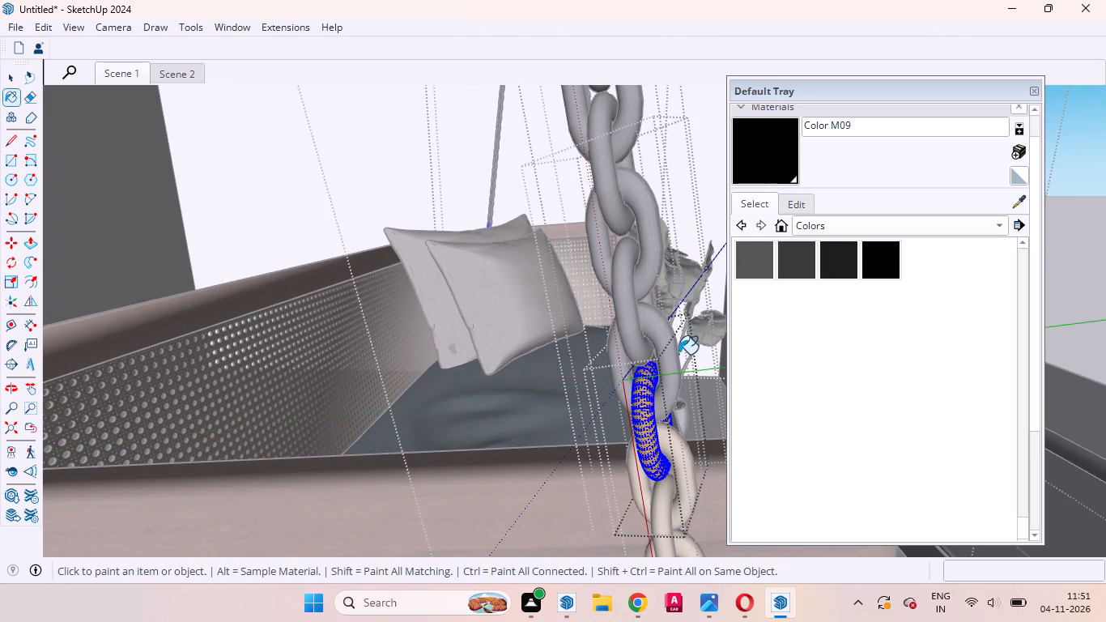
left_click(646, 422)
scroll(621, 240, "down", 3)
scroll(651, 363, "up", 2)
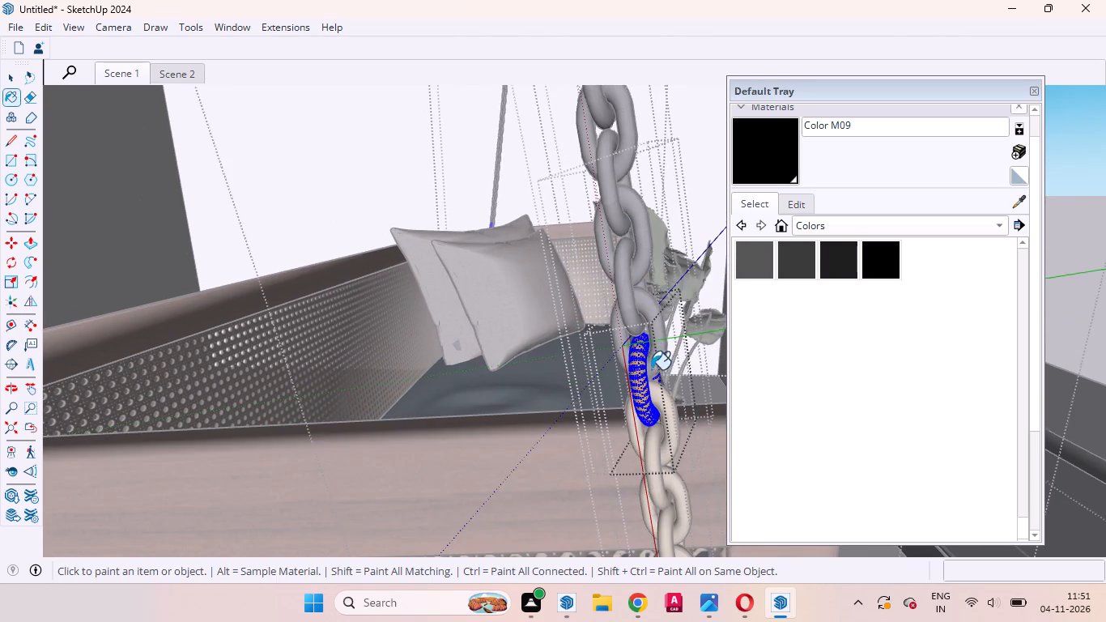
scroll(651, 369, "up", 6)
left_click(615, 347)
scroll(596, 262, "down", 4)
scroll(671, 397, "up", 4)
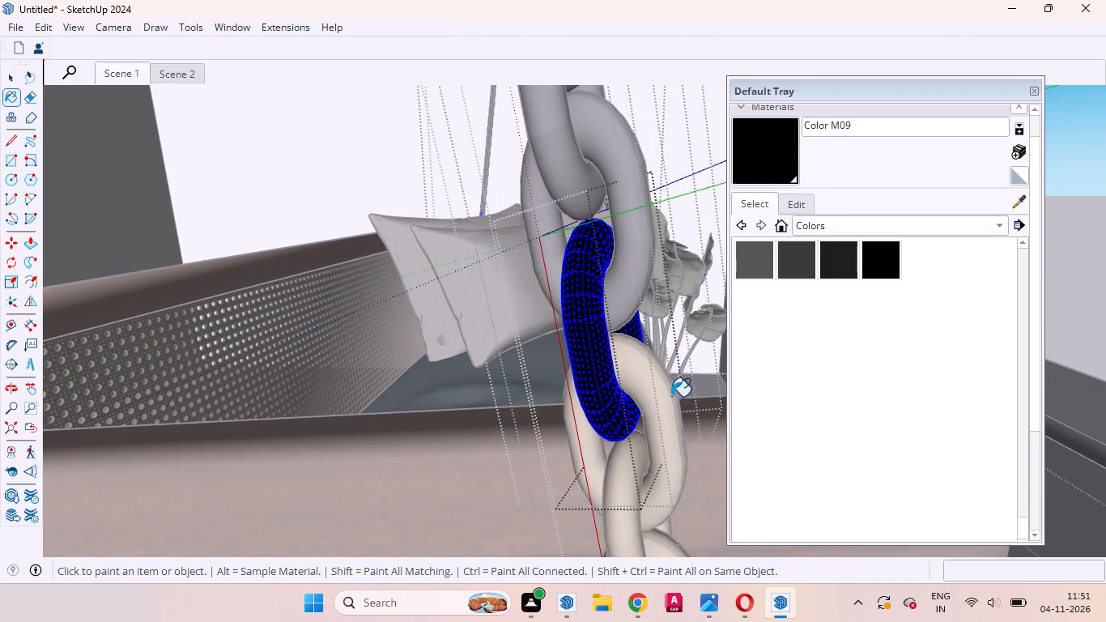
Paint the whole geometry of the wide-facing gold link crossing the front rail's top edge with Color M09.
key("space")
triple_click(657, 398)
triple_click(653, 390)
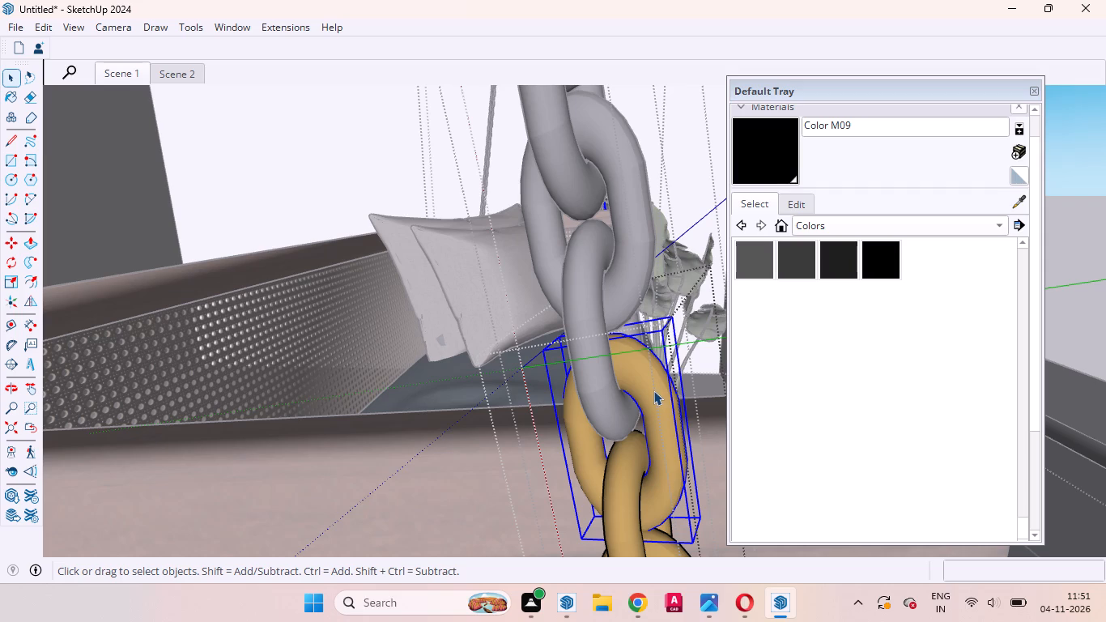
left_click(651, 389)
left_click(650, 386)
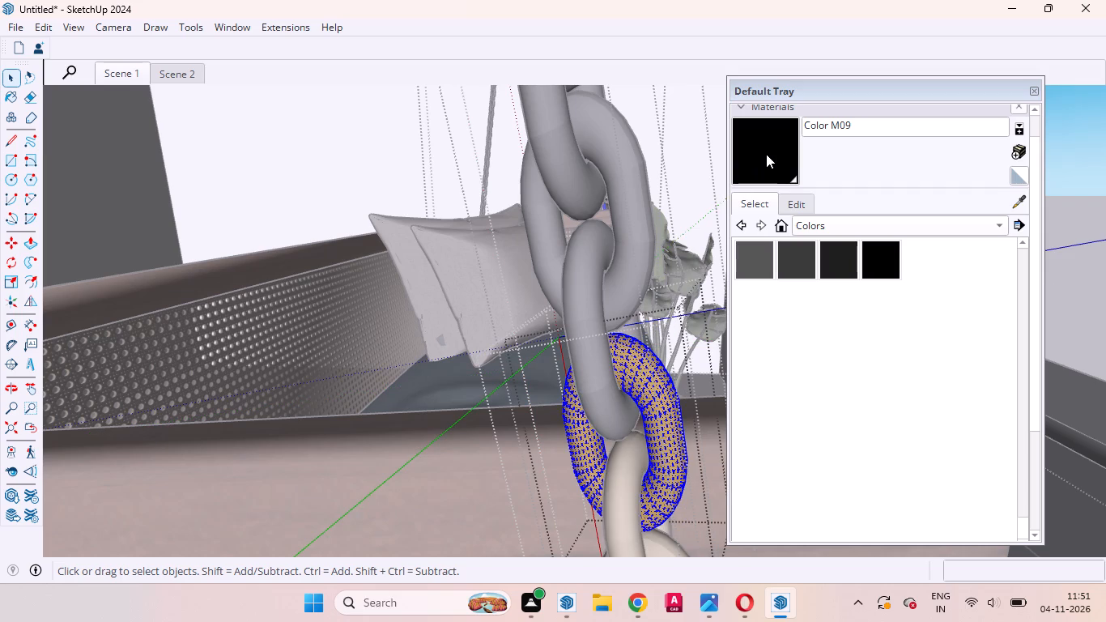
left_click(771, 153)
left_click(644, 408)
Open the following narrow-facing gold link at the front rail, select all its geometry, and paint it with Color M09.
key("space")
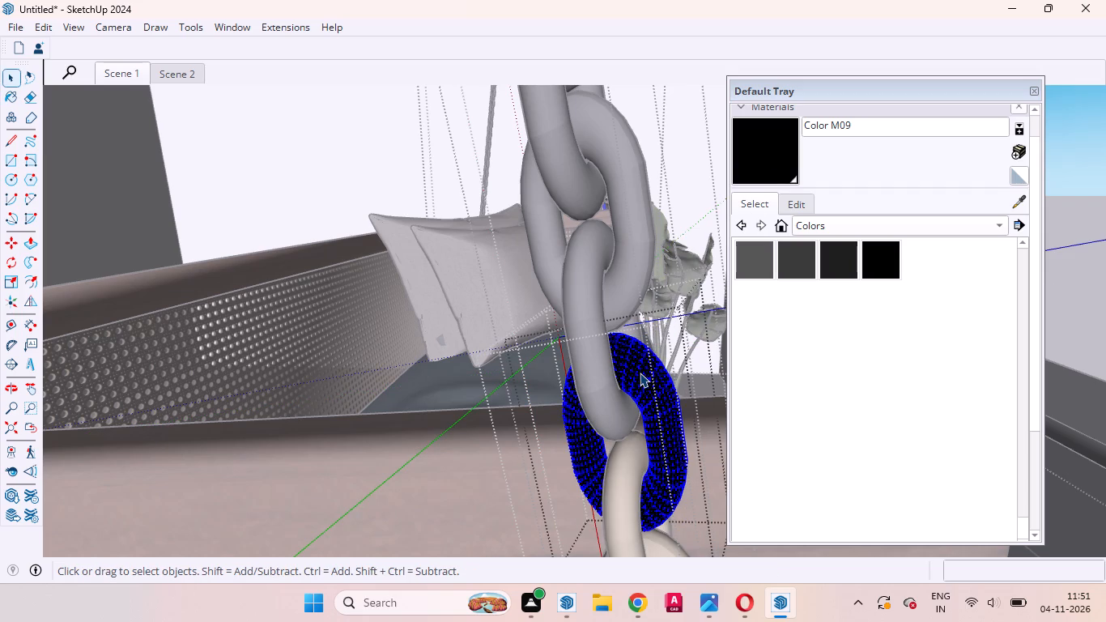
scroll(642, 360, "down", 6)
scroll(650, 356, "up", 11)
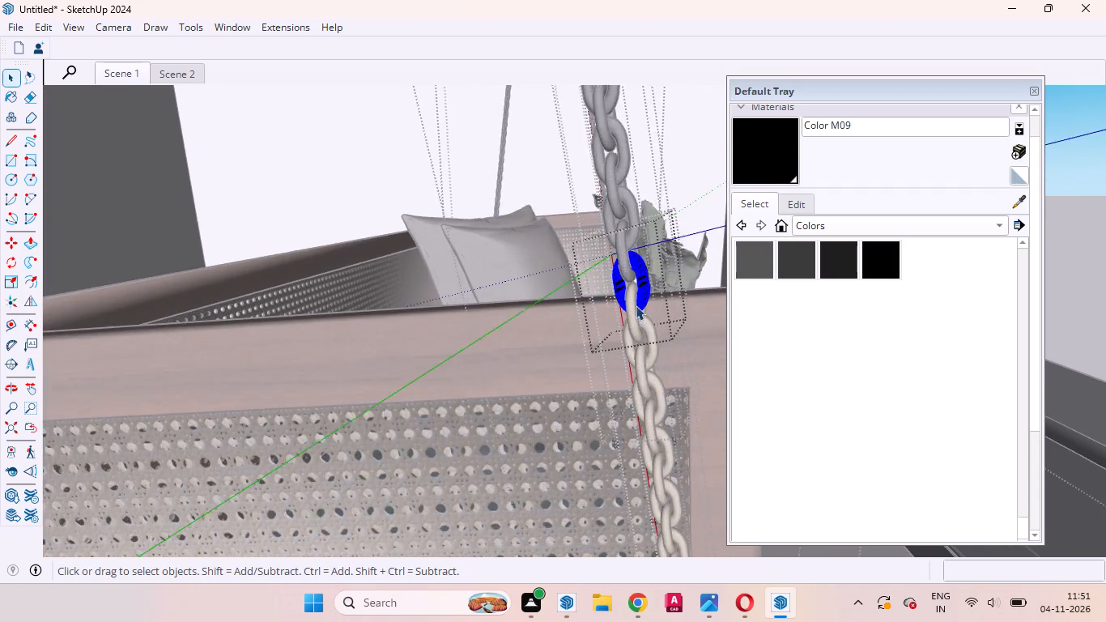
scroll(636, 305, "up", 6)
triple_click(630, 293)
left_click(627, 293)
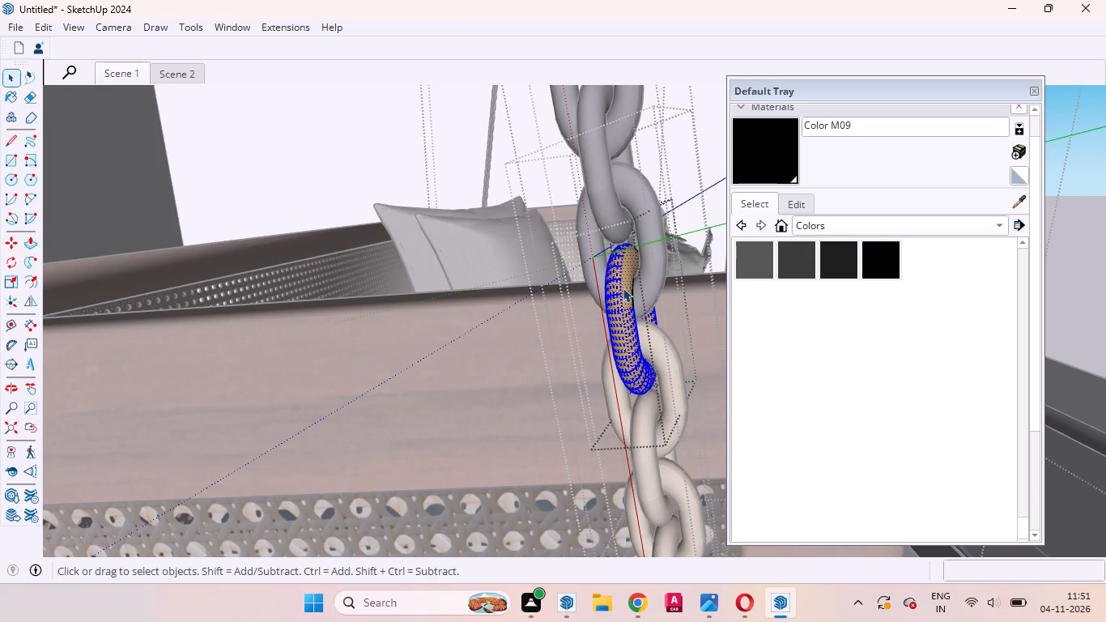
left_click(754, 149)
left_click(626, 309)
Continue down the same chain in front of the rail, painting the whole geometry of the next two gold links with Color M09.
key("space")
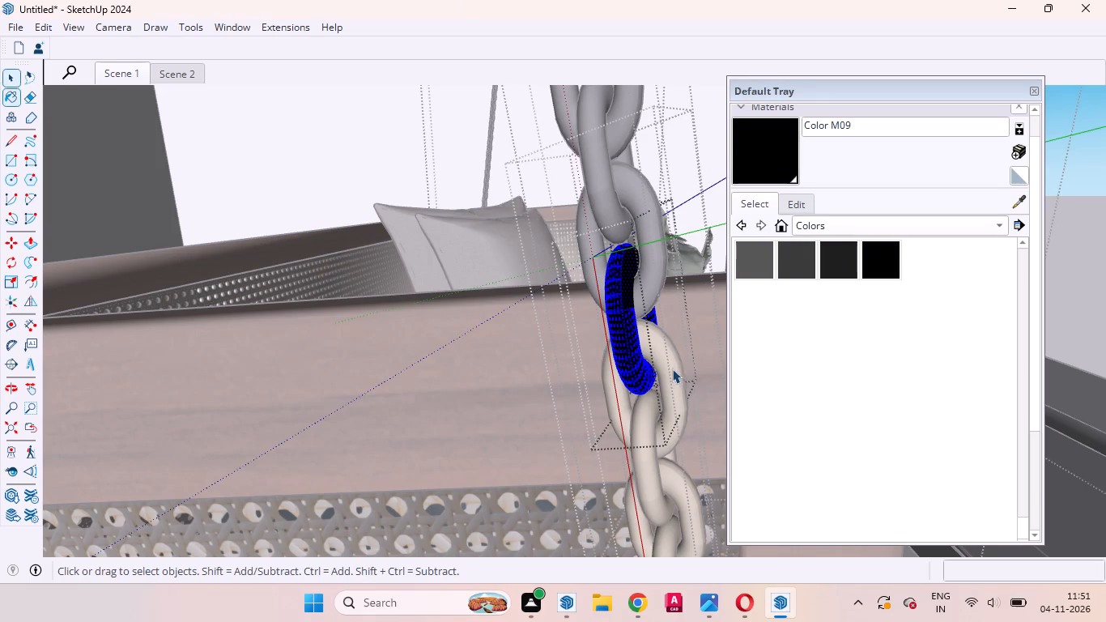
triple_click(669, 364)
left_click(750, 155)
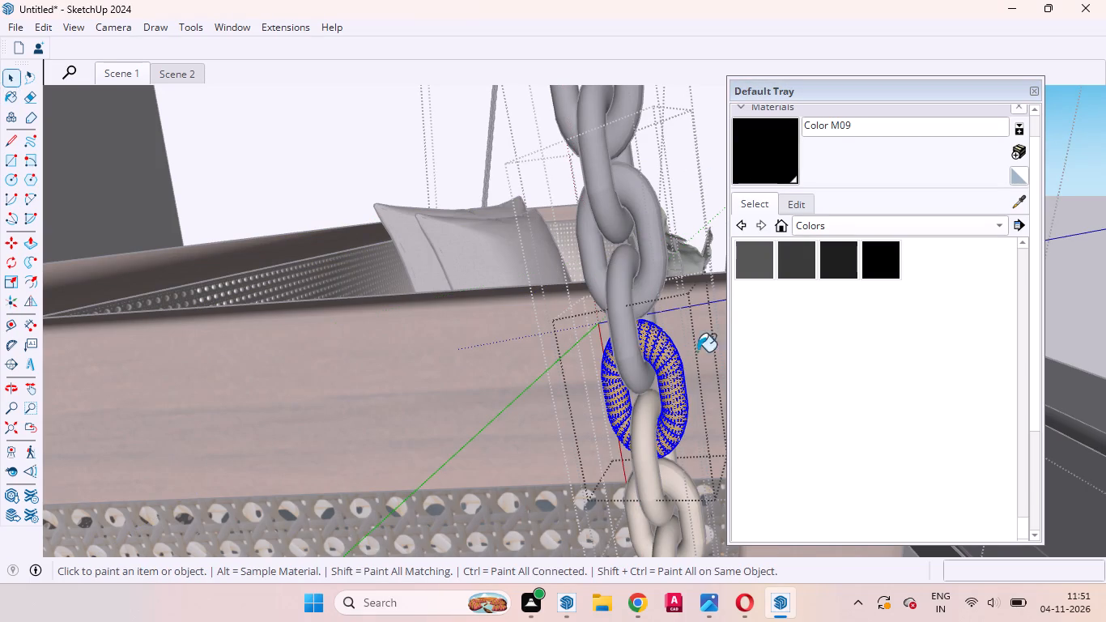
left_click(670, 379)
key("space")
triple_click(648, 431)
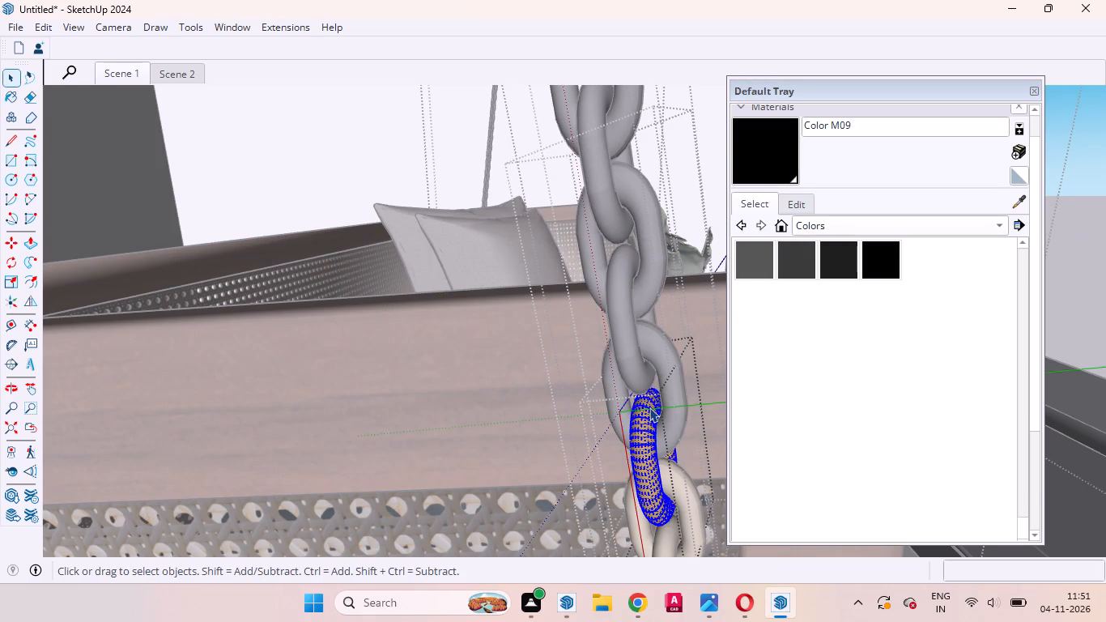
left_click(742, 168)
left_click(646, 456)
scroll(581, 277, "down", 4)
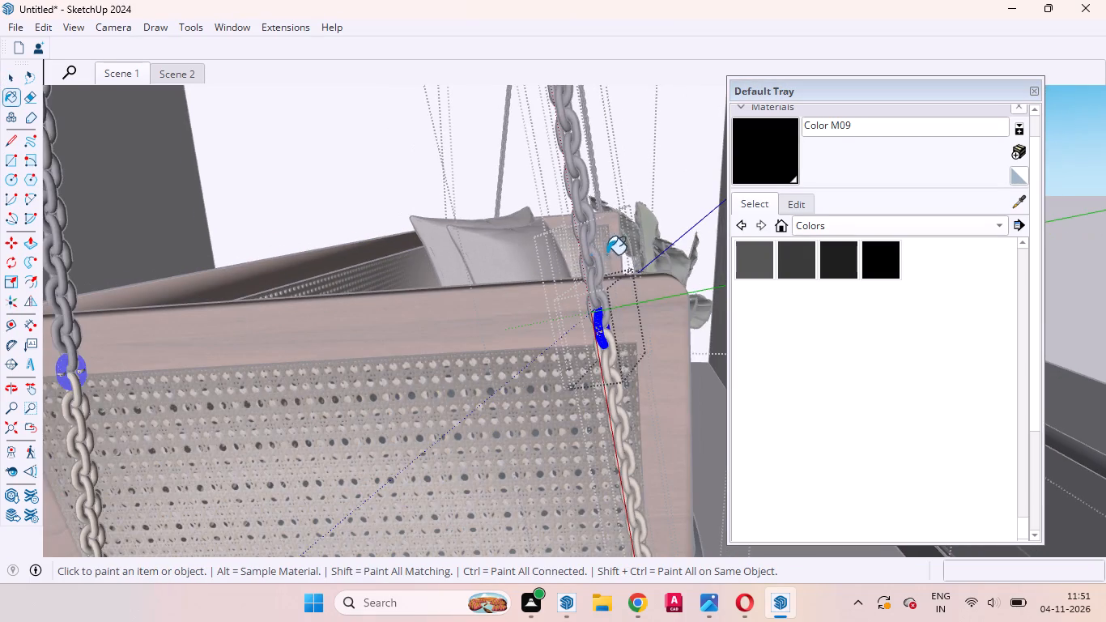
scroll(610, 356, "up", 11)
left_click(585, 311)
Open the wide-facing gold link at the cane panel's upper edge, select all its geometry, and paint it with Color M09.
key("space")
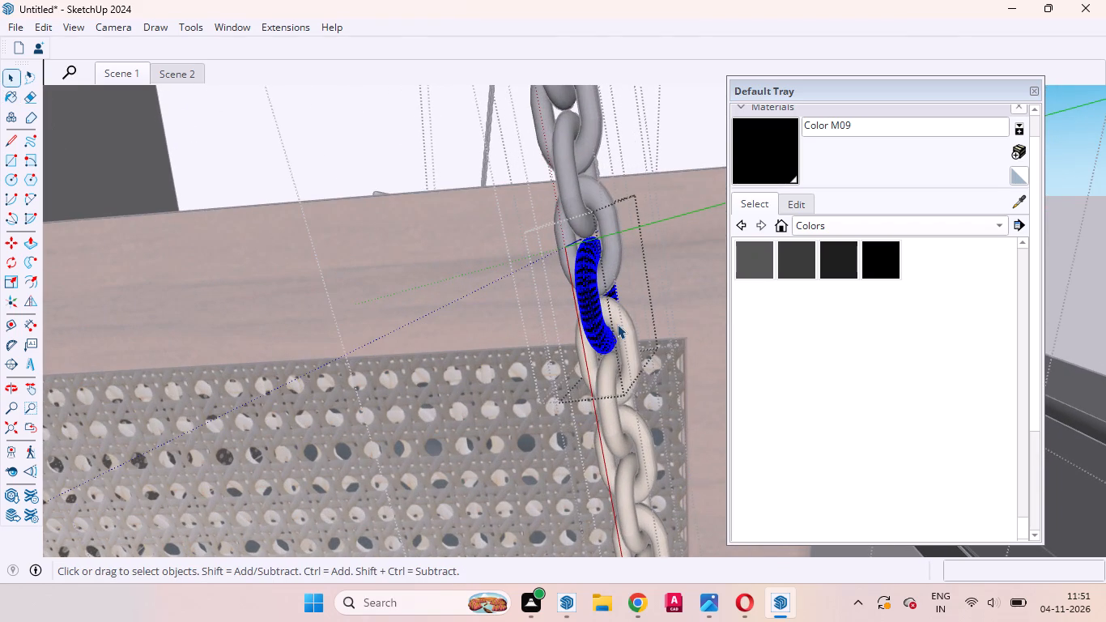
triple_click(617, 324)
triple_click(620, 323)
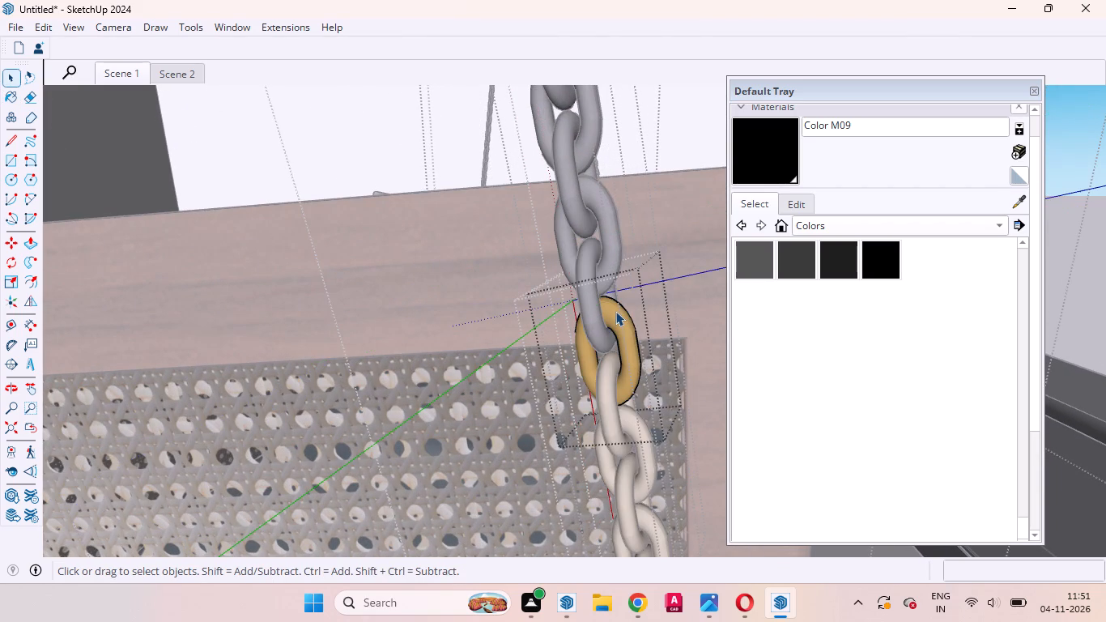
left_click(615, 311)
double_click(628, 350)
triple_click(622, 322)
left_click(768, 161)
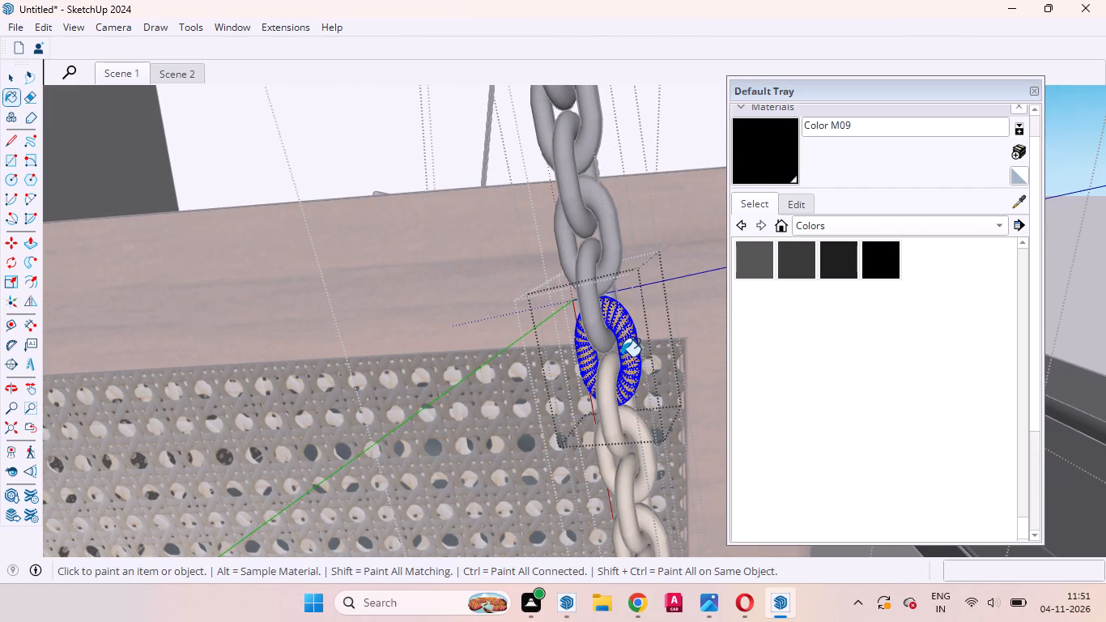
left_click(621, 356)
Open the narrow-facing gold link just below it, select all its geometry, and paint it with Color M09.
key("space")
triple_click(610, 395)
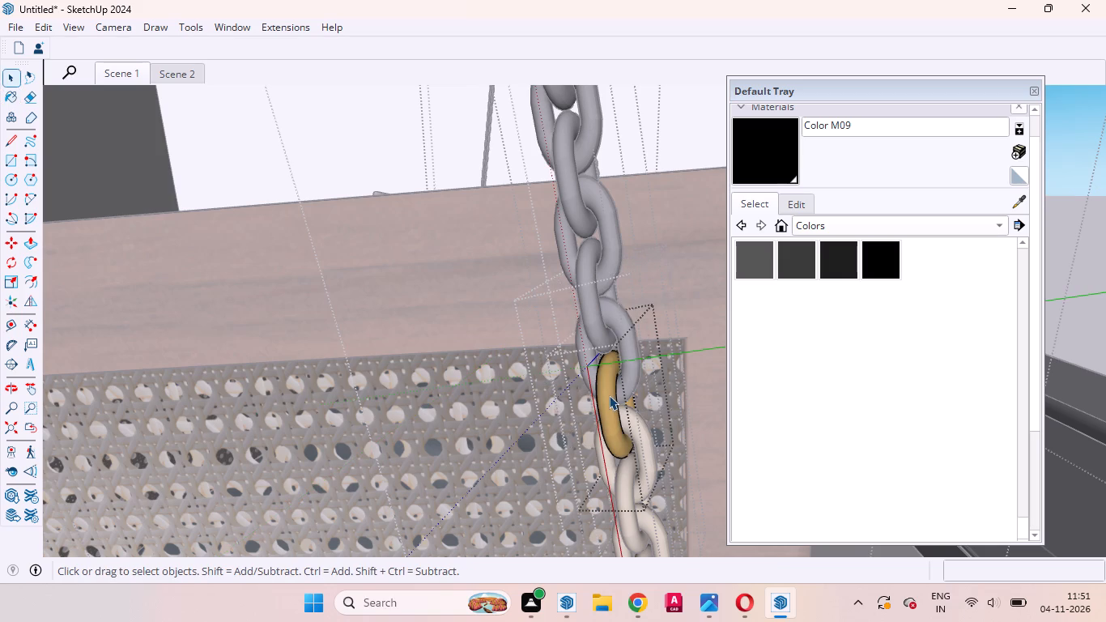
double_click(609, 395)
left_click(607, 394)
left_click(762, 153)
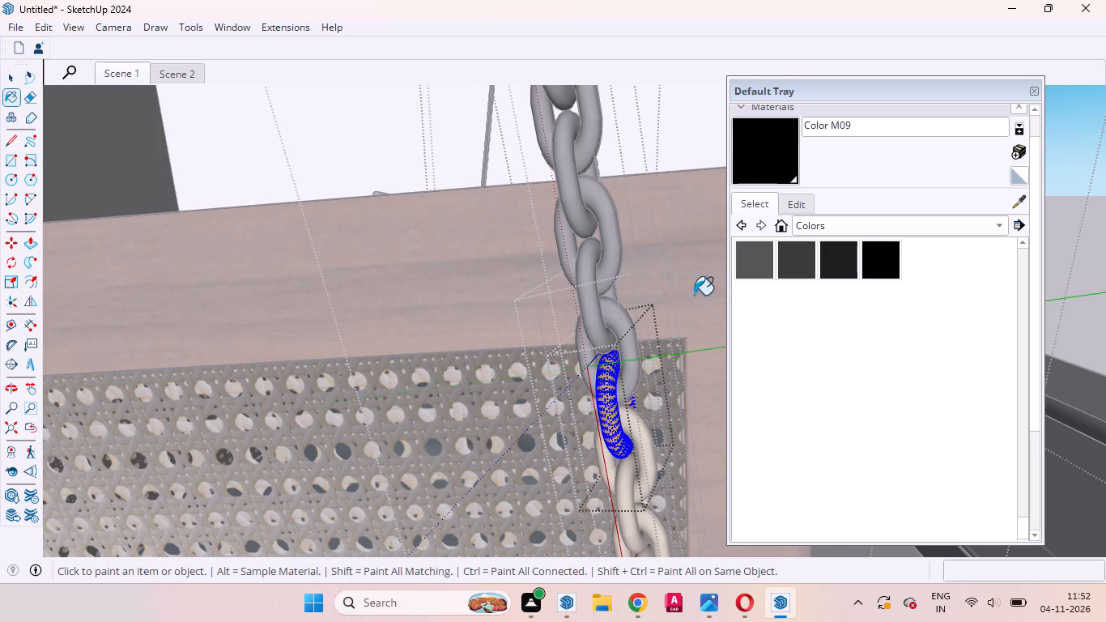
left_click(609, 405)
scroll(610, 245, "down", 3)
scroll(618, 393, "up", 8)
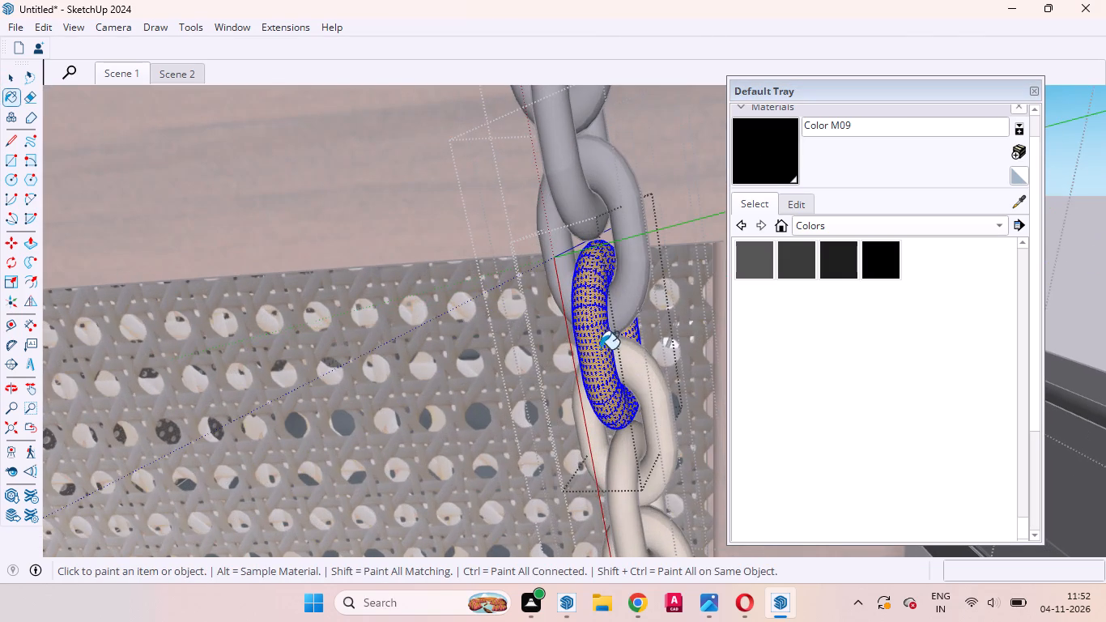
left_click(599, 348)
Paint the whole geometry of the next two gold links in front of the cane panel with Color M09, one after the other.
scroll(523, 360, "down", 5)
key("space")
triple_click(597, 376)
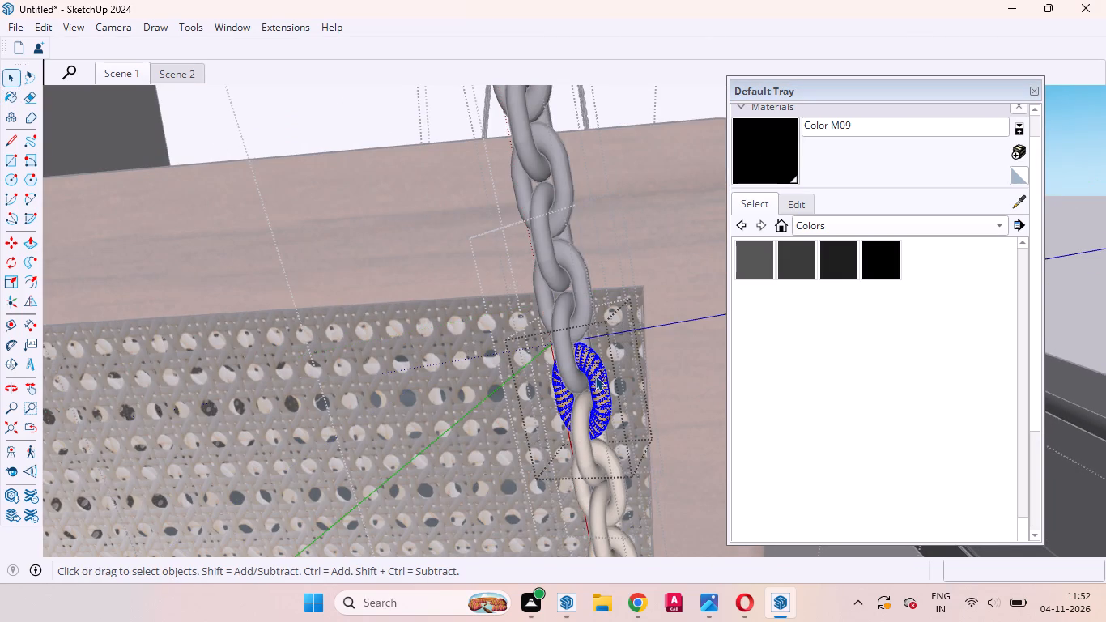
left_click(756, 156)
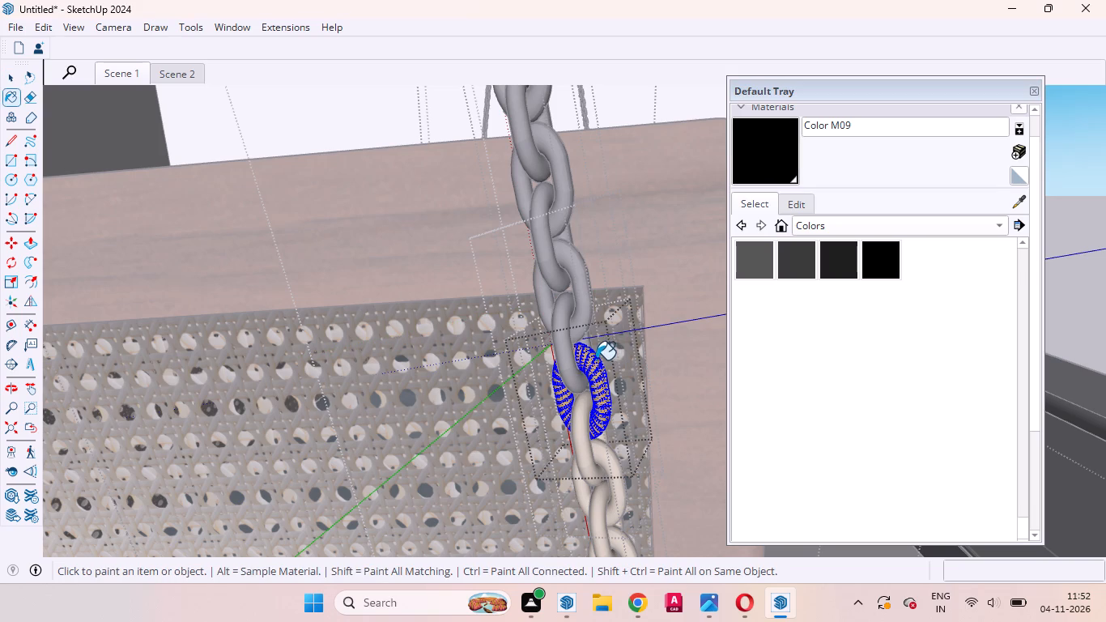
left_click(594, 360)
key("space")
left_click(589, 417)
double_click(577, 424)
left_click(577, 425)
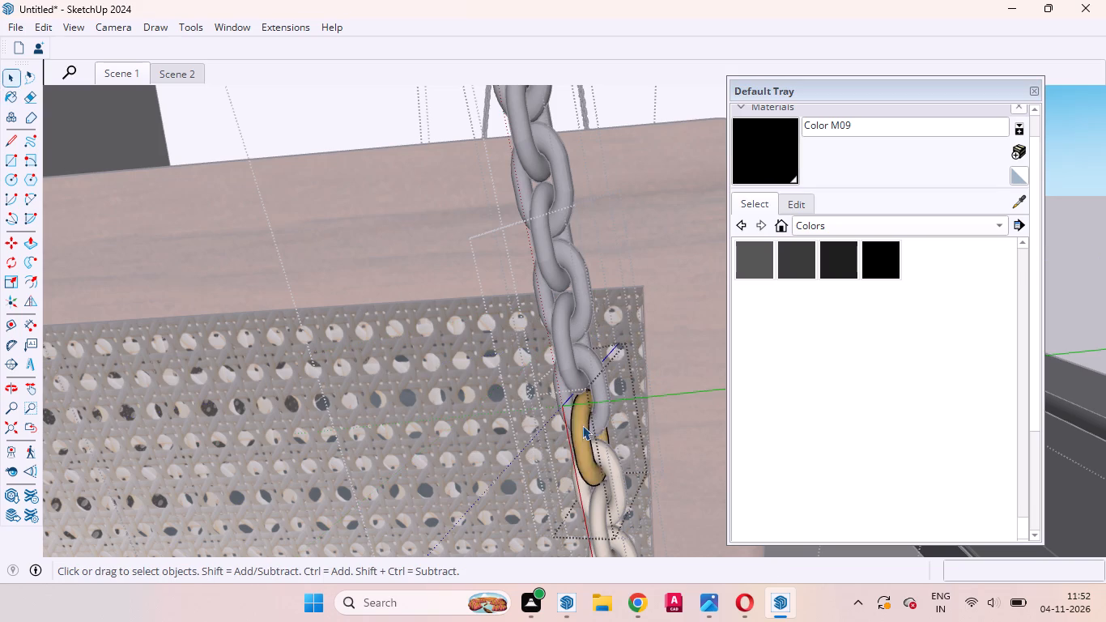
left_click(747, 158)
left_click(580, 444)
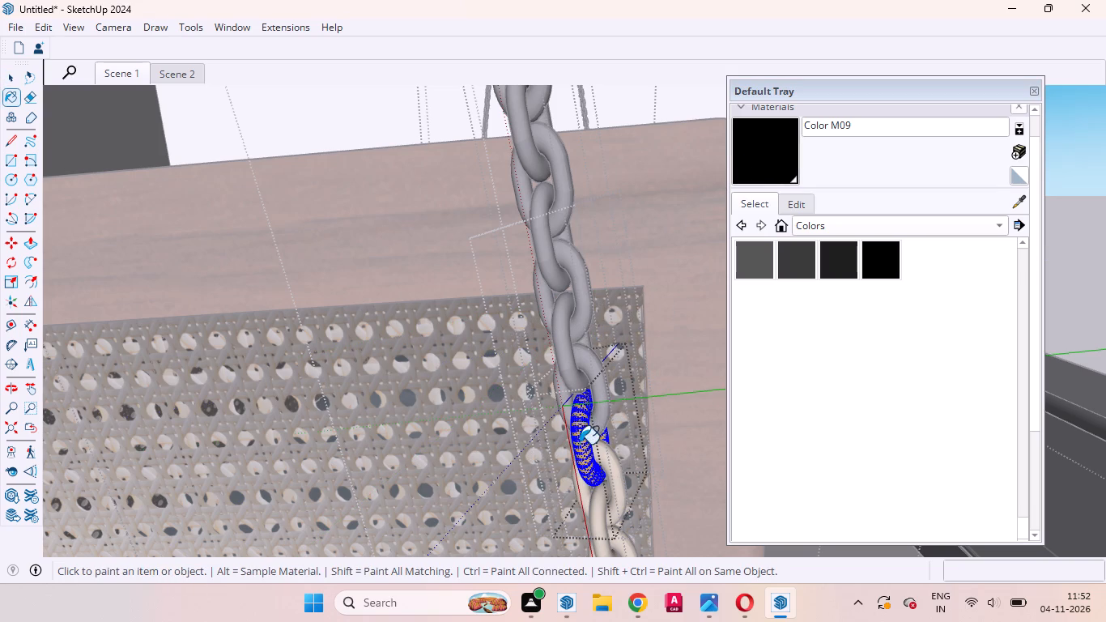
Open the next wide-facing gold link down the chain in front of the cane panel, select all its geometry, and paint it with Color M09.
key("space")
scroll(612, 410, "down", 5)
scroll(632, 299, "down", 9)
scroll(619, 387, "up", 8)
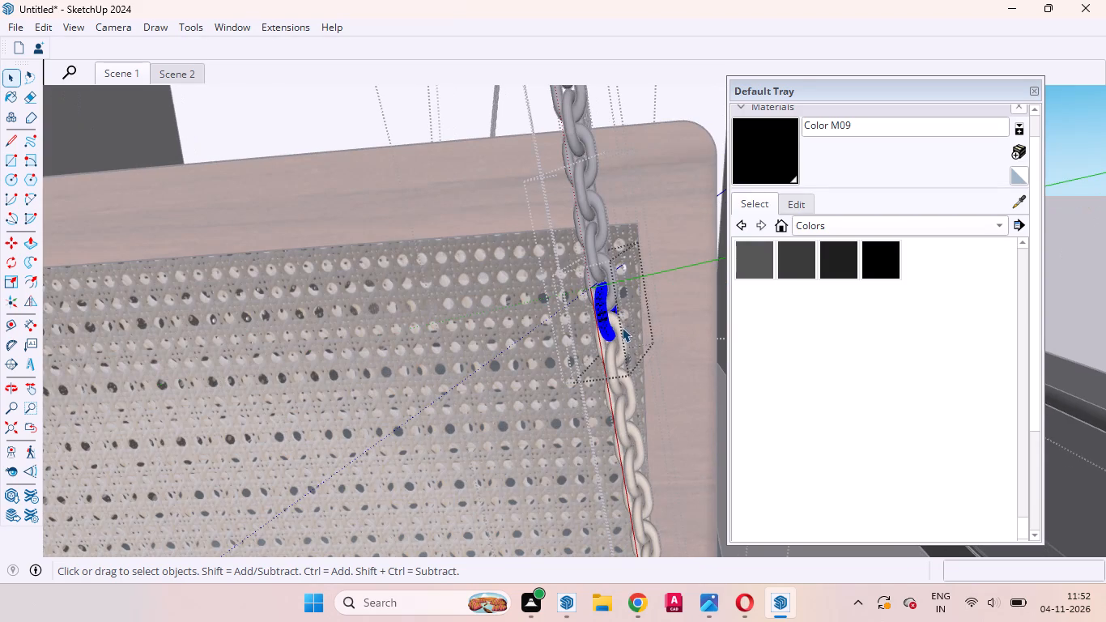
triple_click(622, 327)
left_click(619, 323)
double_click(615, 321)
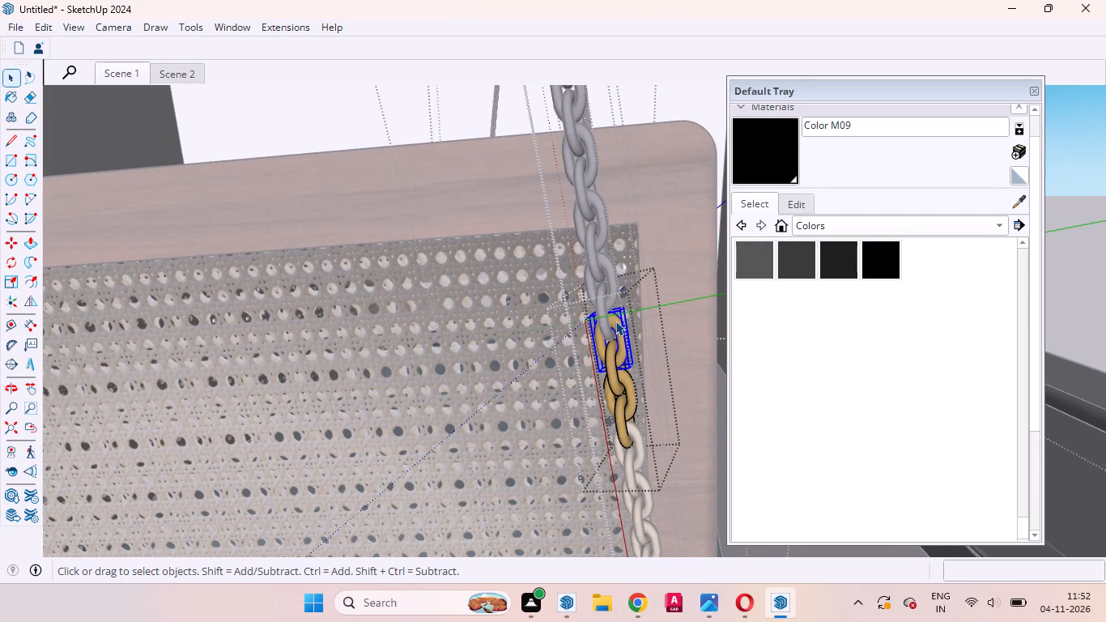
left_click(615, 321)
left_click(753, 156)
scroll(645, 330, "up", 4)
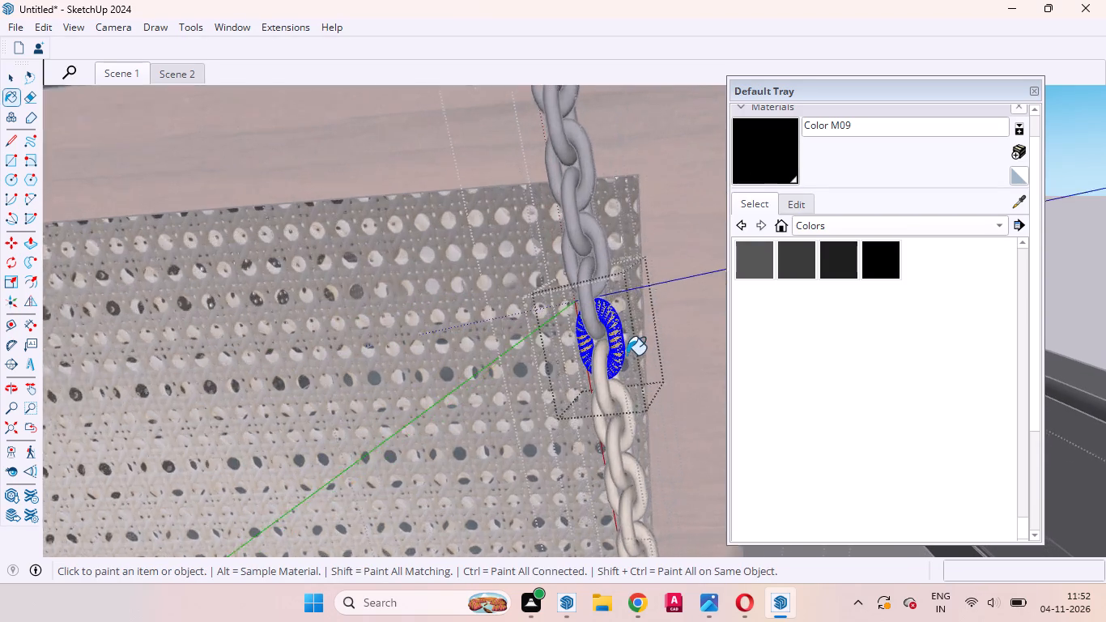
scroll(627, 355, "up", 6)
left_click(604, 321)
Paint the whole geometry of the next narrow-facing link and the wide-facing link below it with Color M09, one after the other.
key("space")
triple_click(567, 415)
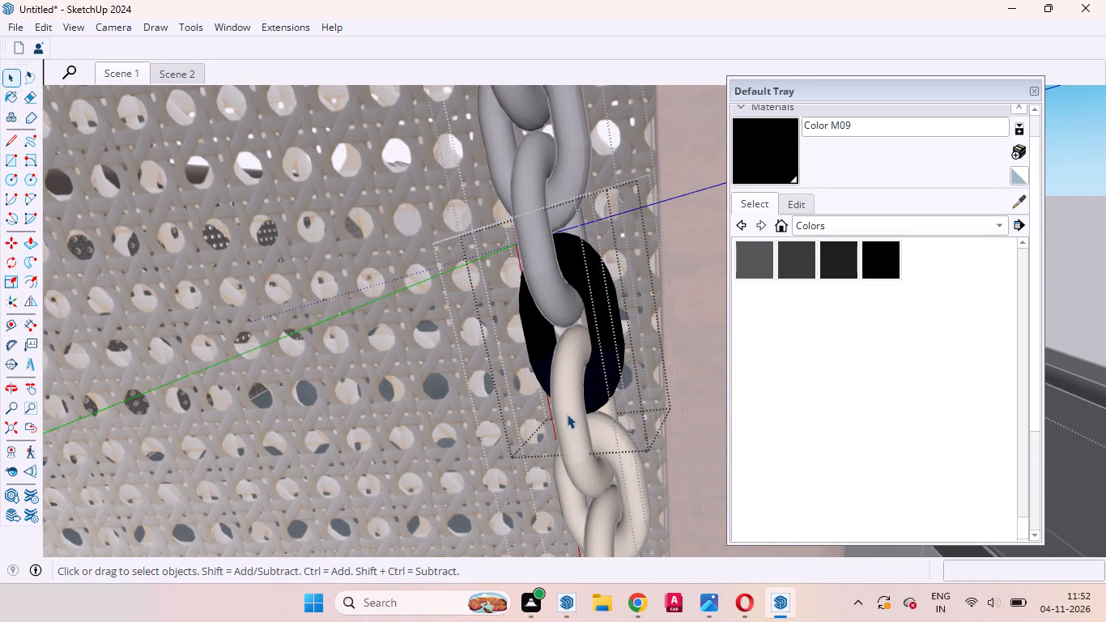
left_click(564, 414)
left_click(762, 134)
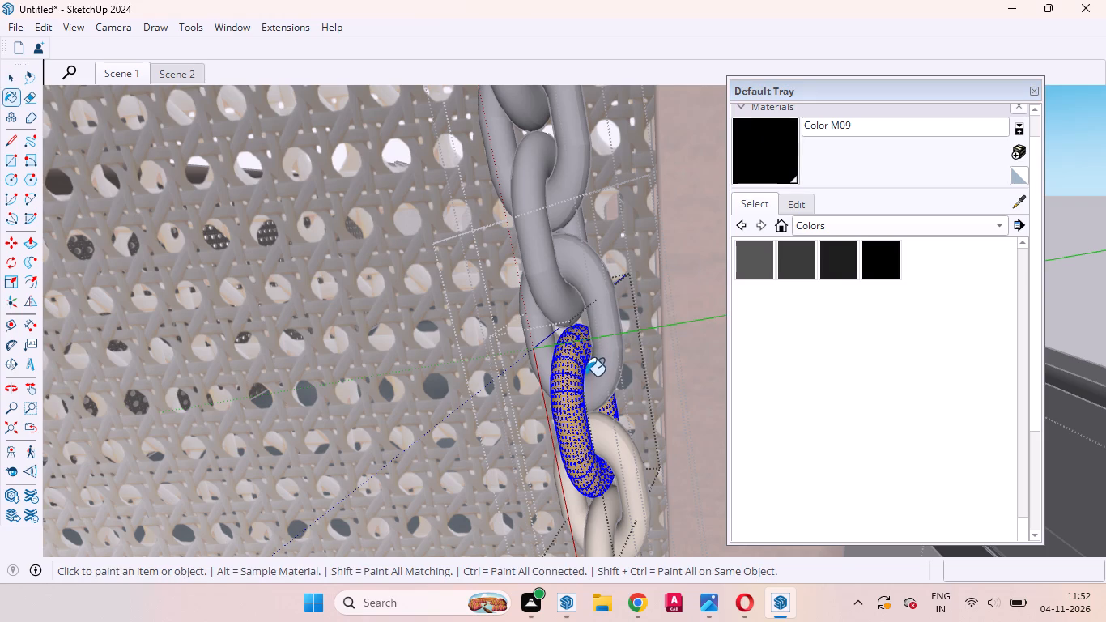
left_click(583, 376)
key("space")
double_click(617, 445)
triple_click(616, 451)
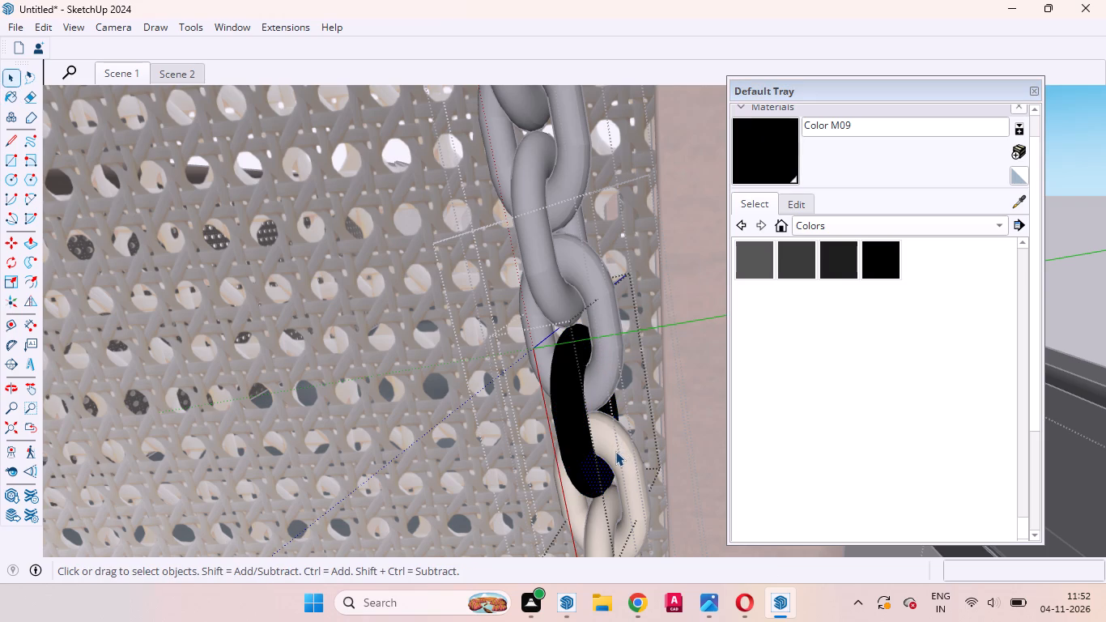
left_click(767, 152)
left_click(620, 445)
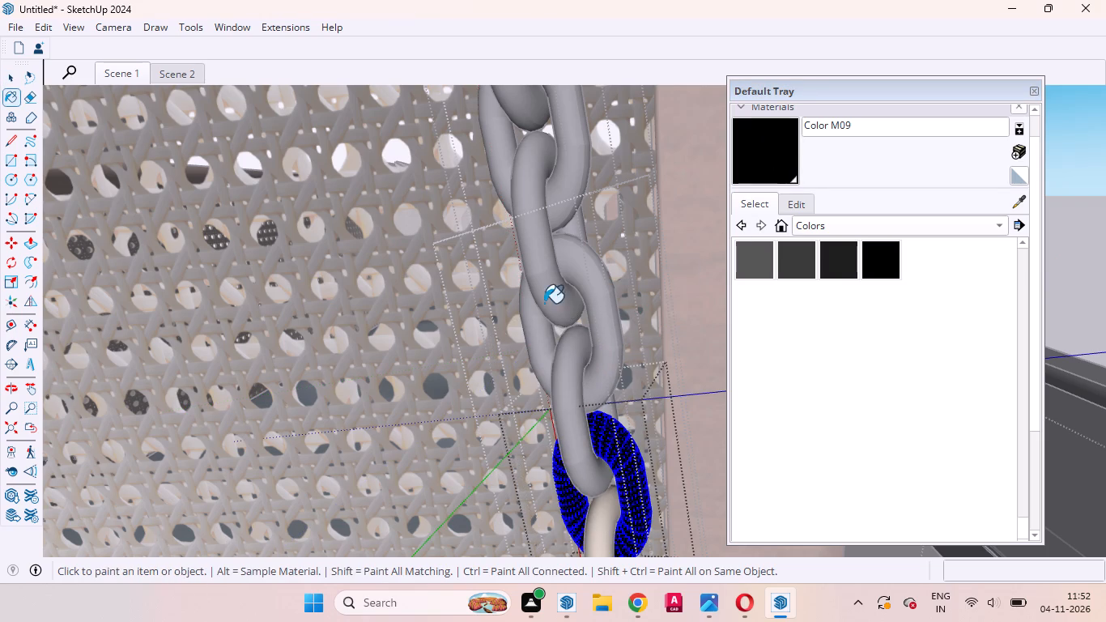
Open the narrow-facing gold link just below the last black one, select all its geometry, and paint it with Color M09.
scroll(535, 269, "down", 8)
key("space")
triple_click(569, 411)
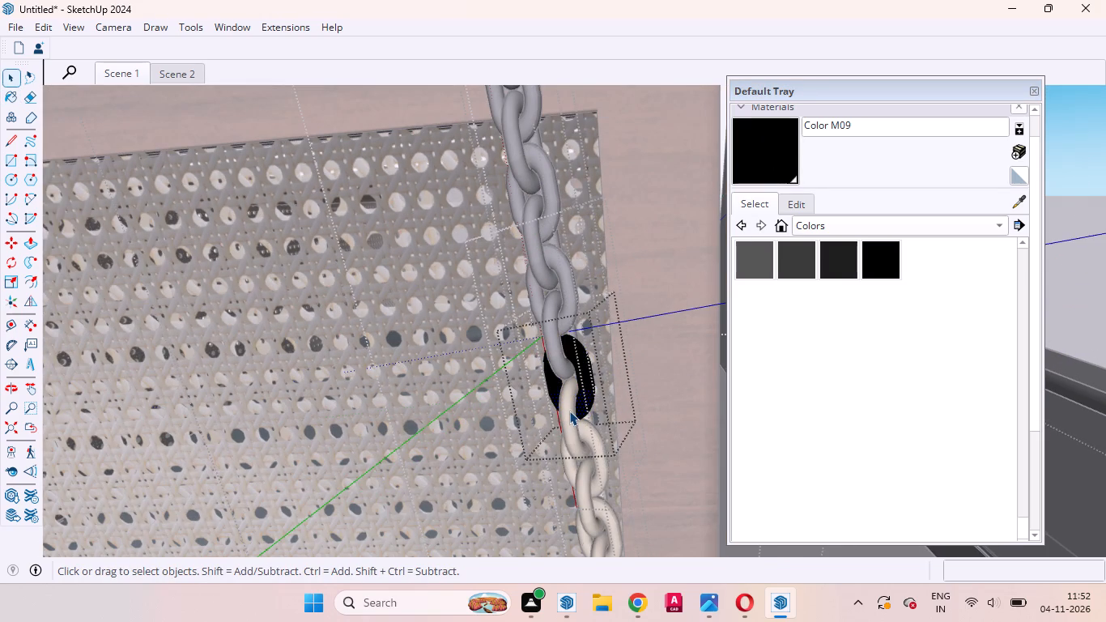
left_click(751, 149)
left_click(568, 415)
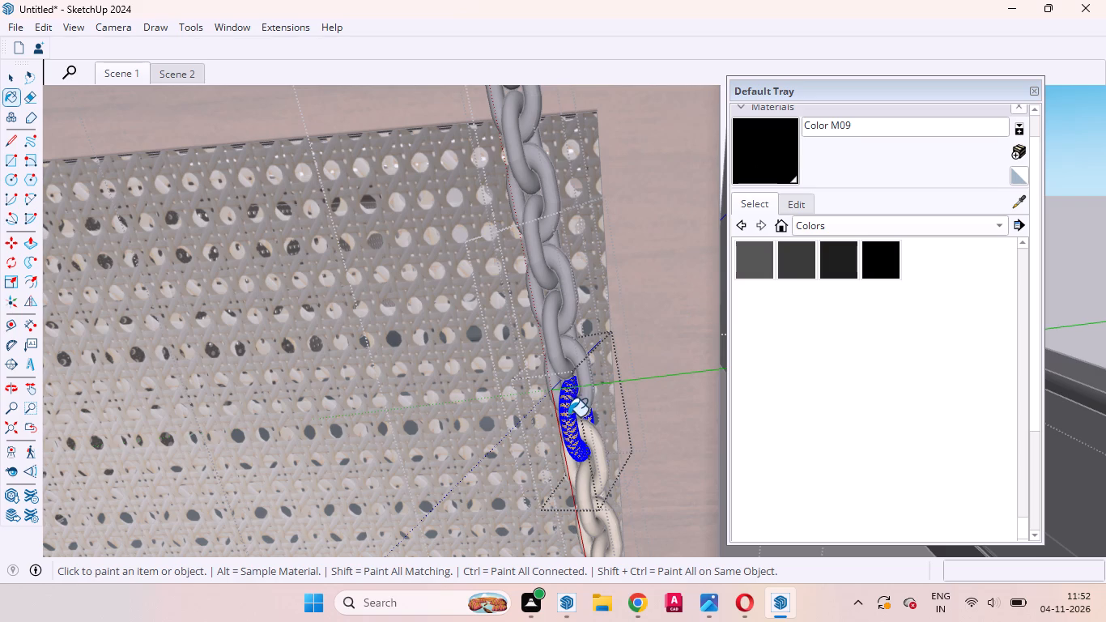
left_click(564, 411)
scroll(574, 400, "up", 4)
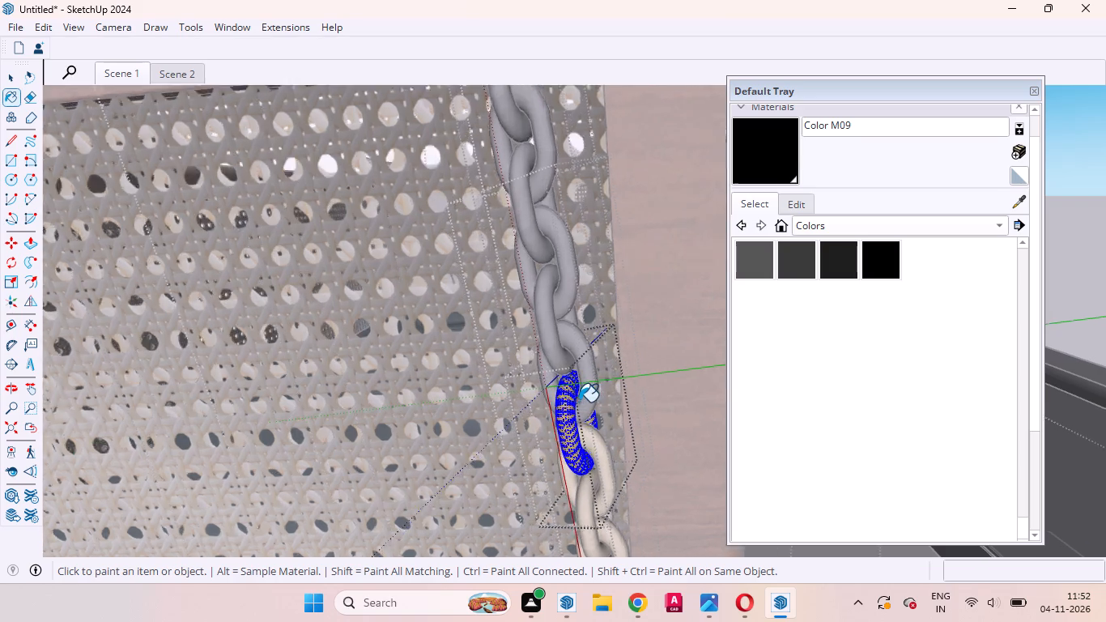
scroll(579, 402, "up", 3)
left_click(560, 392)
Open the following wide-facing gold link of the same chain, select all its geometry, and paint it with Color M09.
key("space")
left_click(605, 454)
triple_click(602, 460)
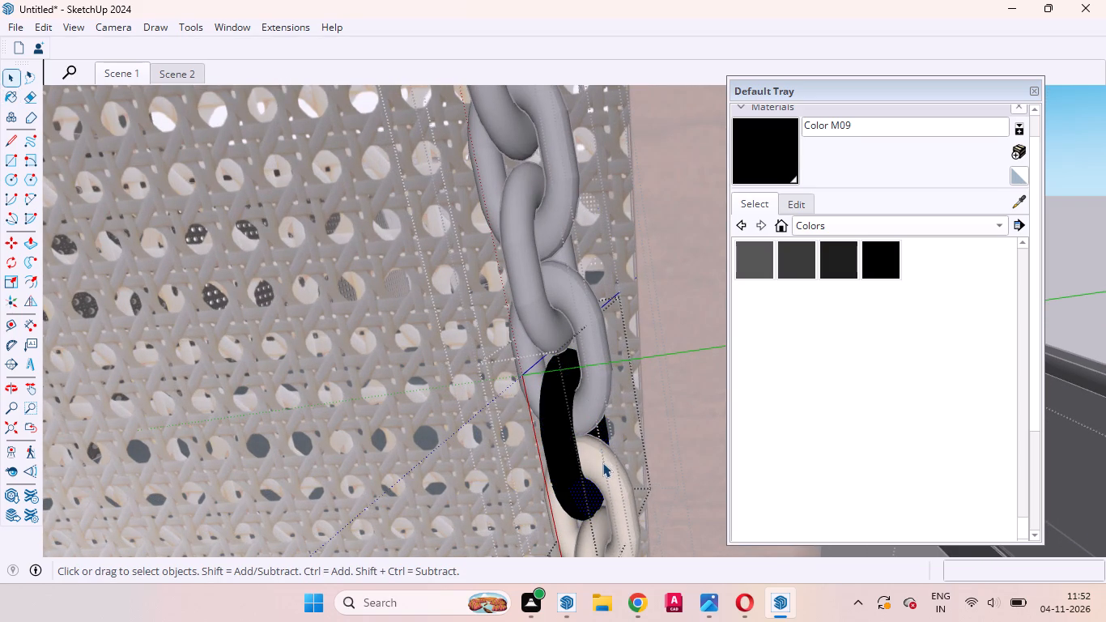
left_click(602, 462)
double_click(601, 454)
scroll(566, 298, "down", 3)
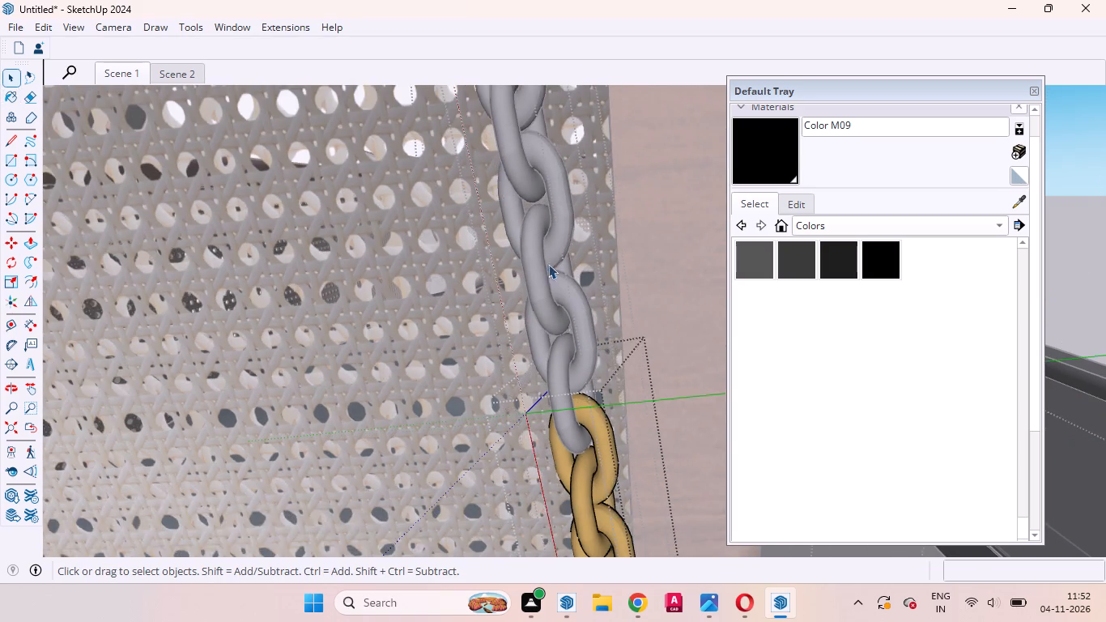
scroll(548, 264, "down", 2)
scroll(606, 378, "down", 9)
scroll(619, 416, "up", 7)
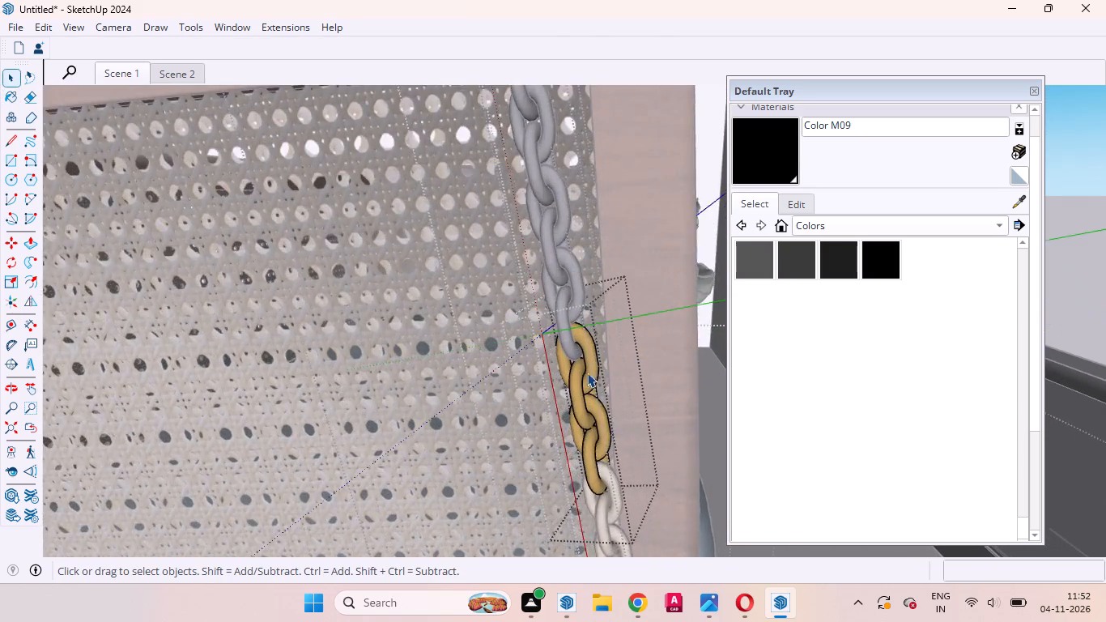
scroll(587, 373, "up", 2)
triple_click(585, 328)
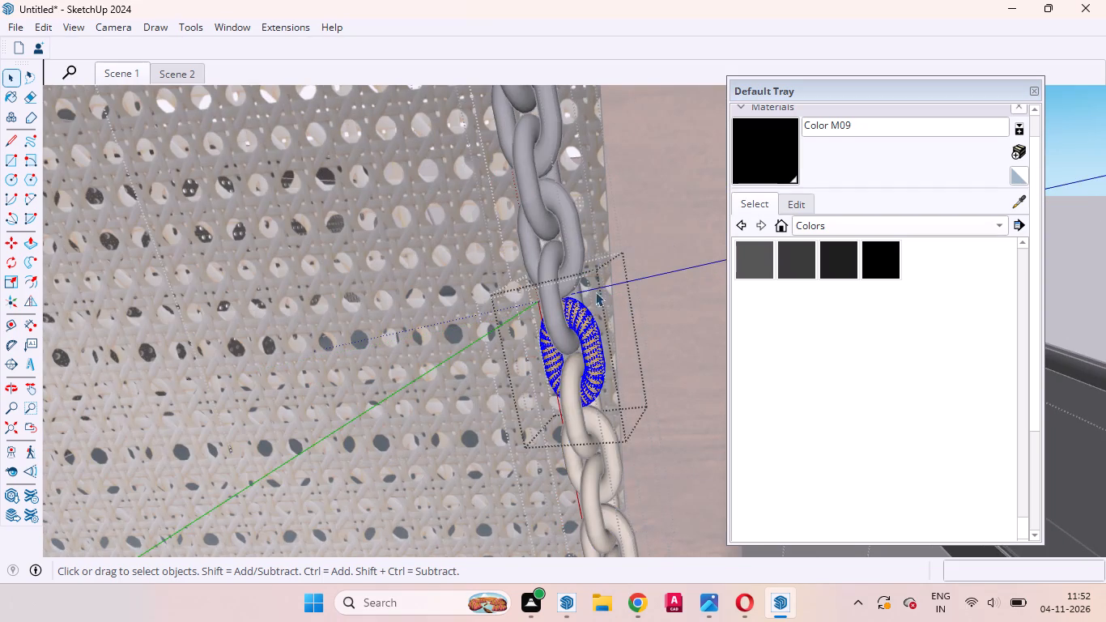
left_click(747, 155)
left_click(589, 326)
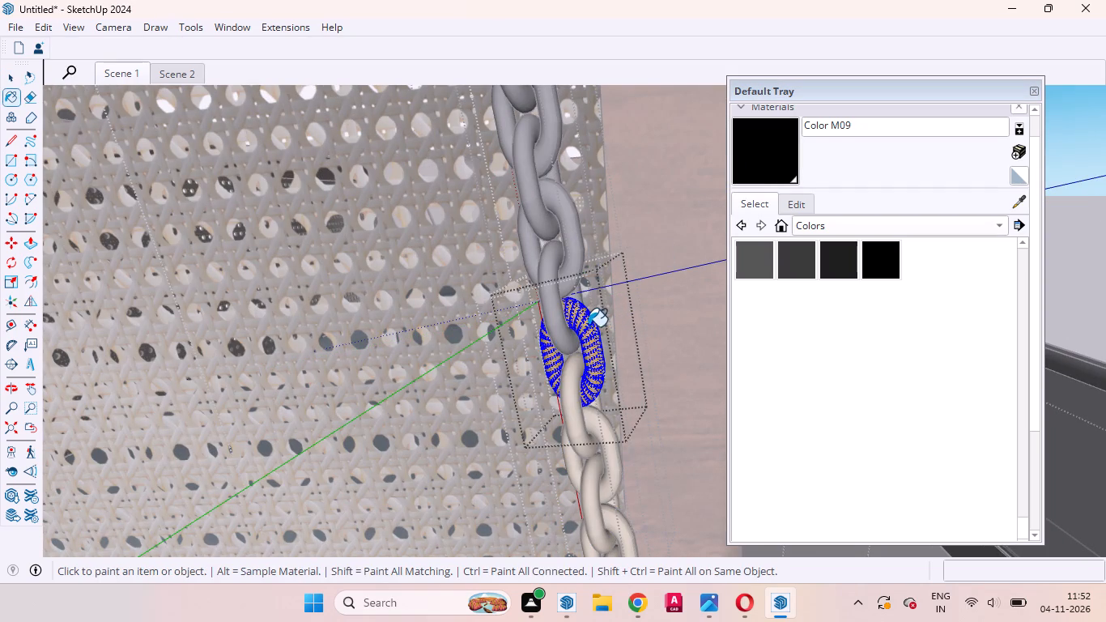
Open the narrow-facing gold link hanging from it, select its geometry, and paint it with Color M09.
key("space")
left_click(568, 388)
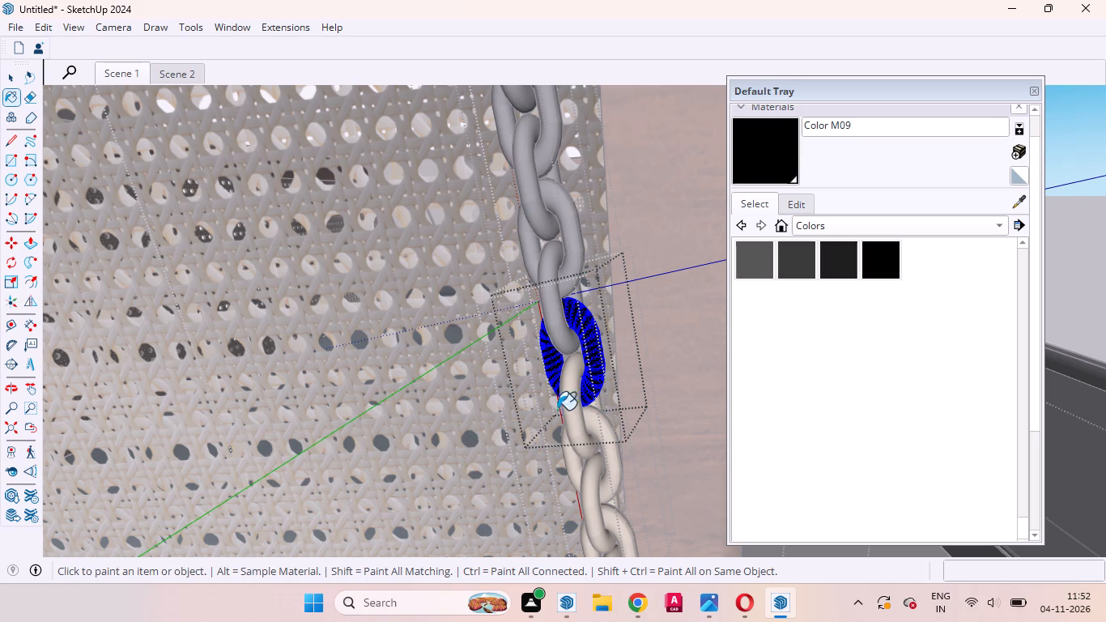
key("space")
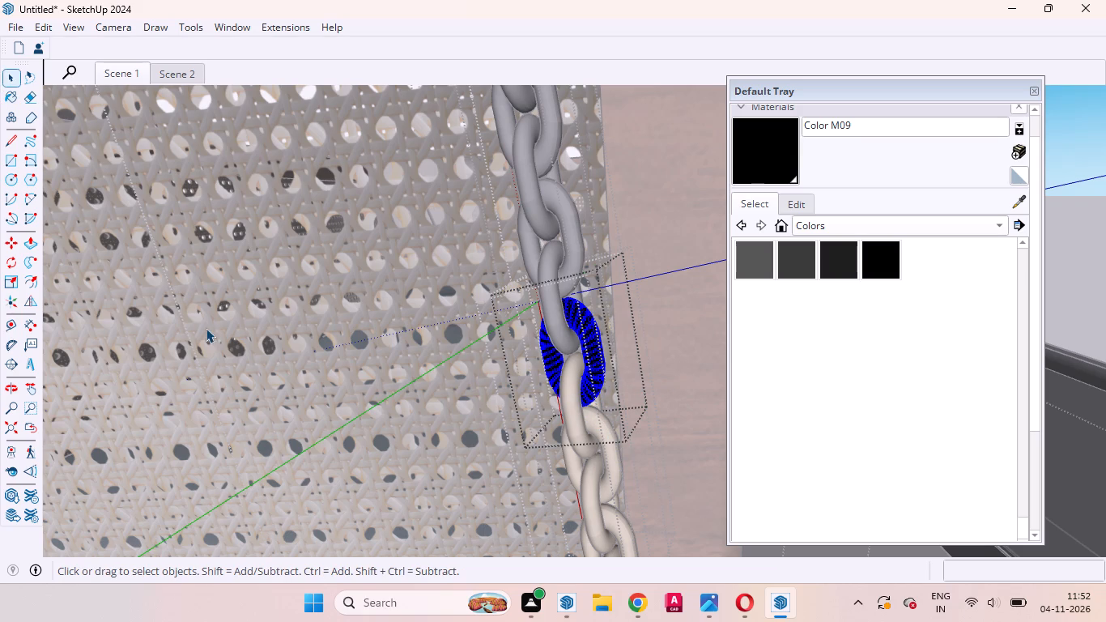
triple_click(564, 399)
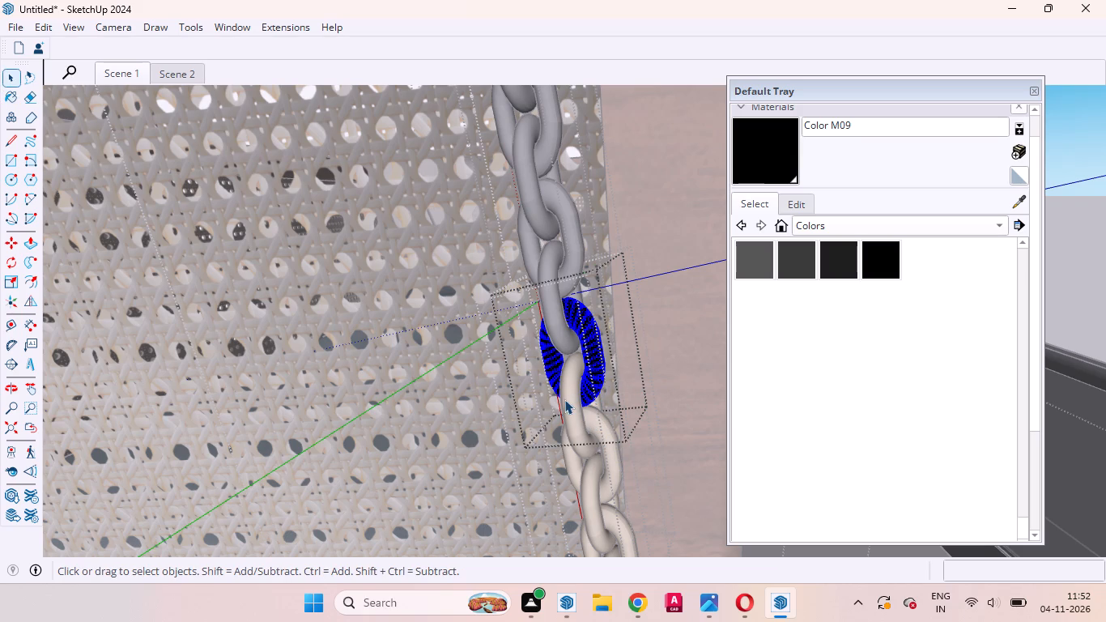
left_click(564, 399)
left_click(763, 141)
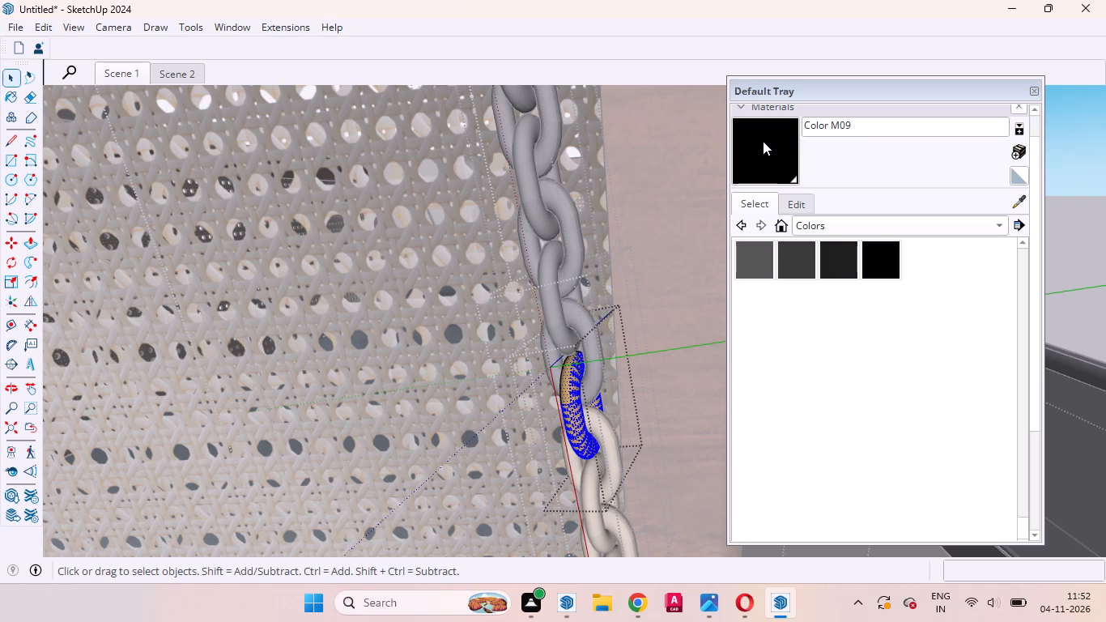
left_click(568, 390)
Continue down the chain, painting the whole geometry of the next wide-facing and narrow-facing gold links with Color M09.
key("space")
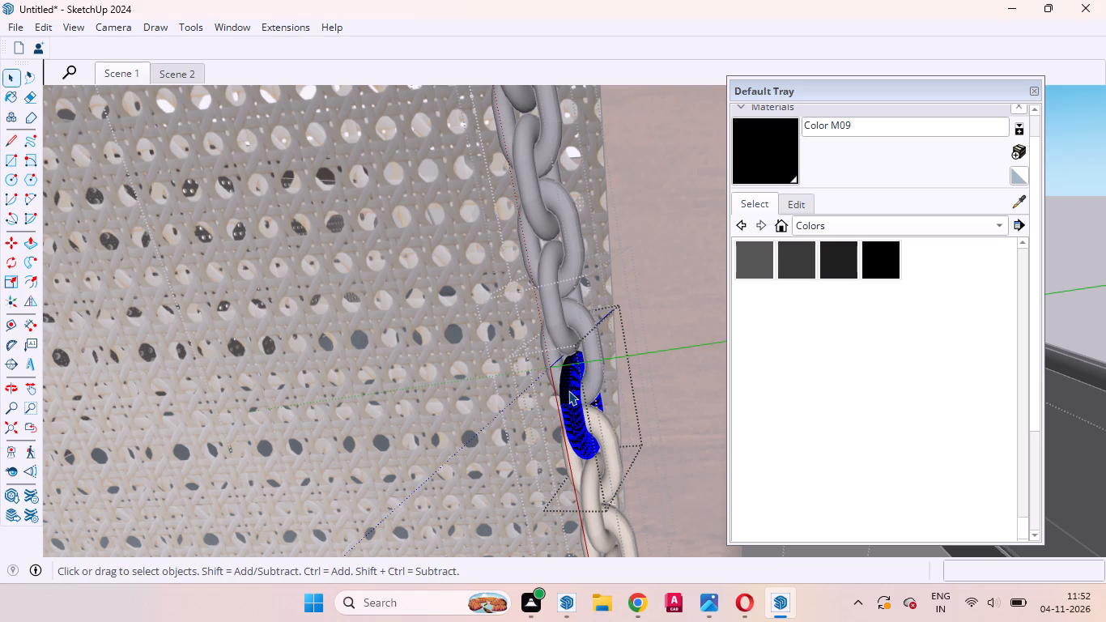
triple_click(606, 416)
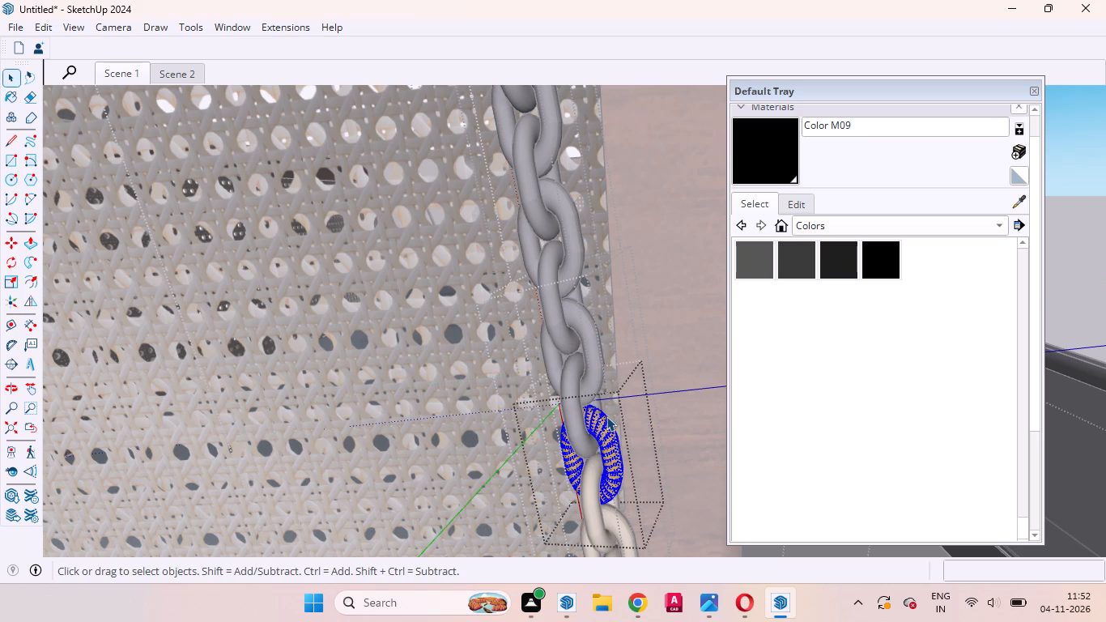
left_click(768, 143)
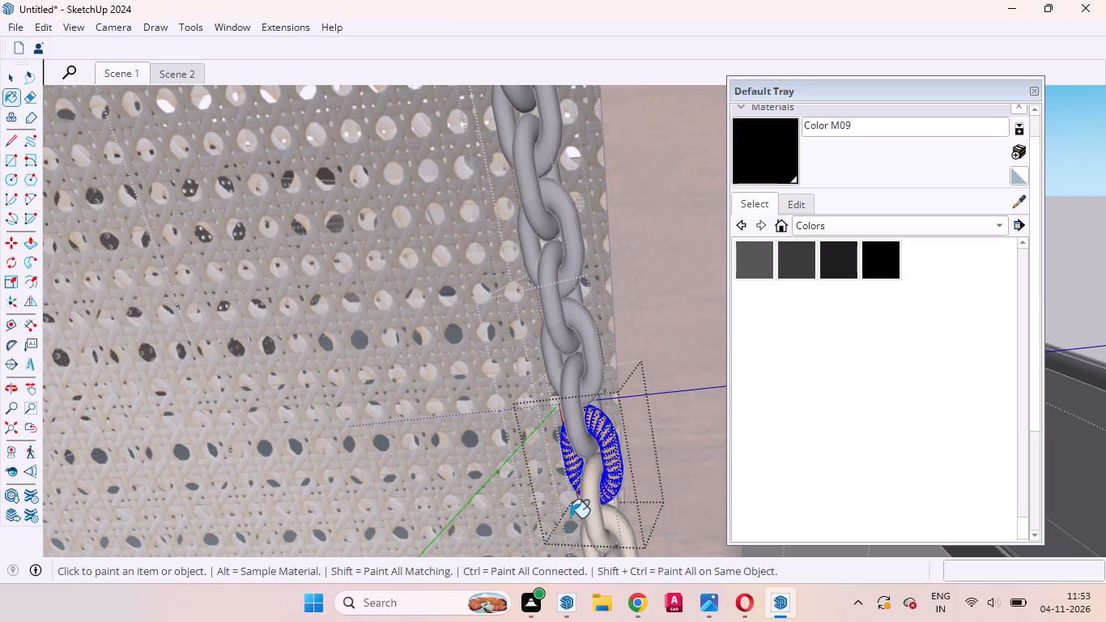
left_click(613, 431)
key("space")
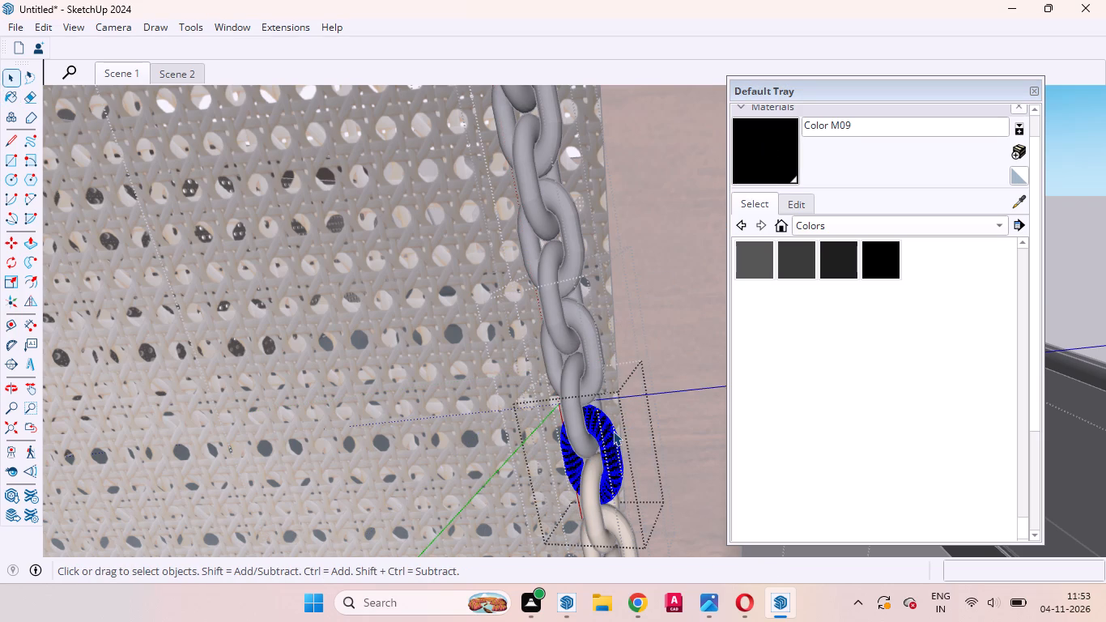
triple_click(591, 474)
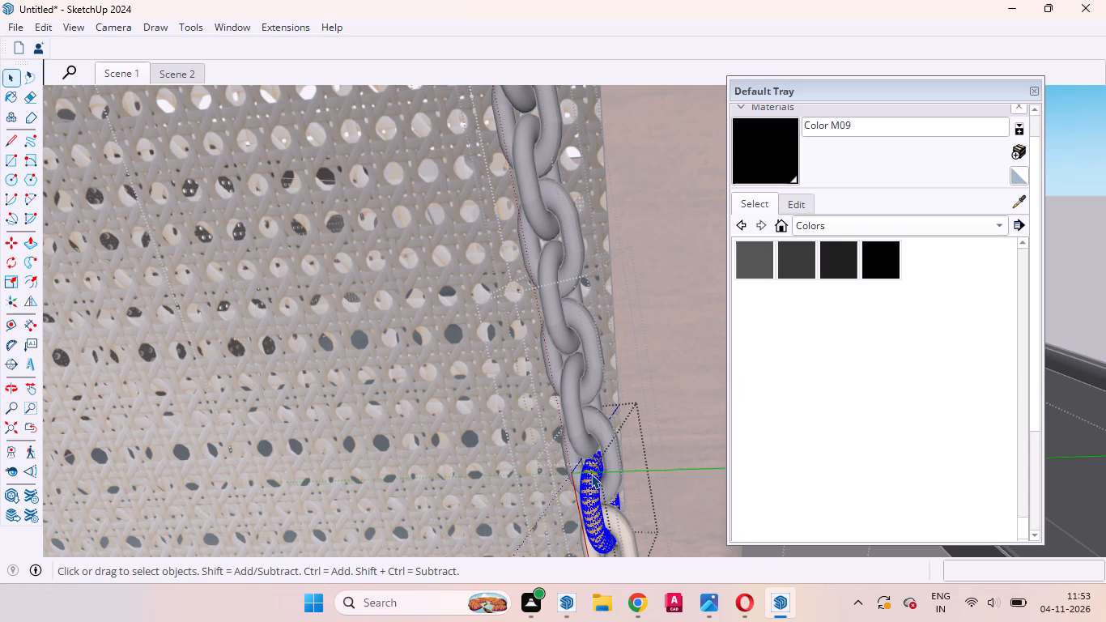
left_click(766, 145)
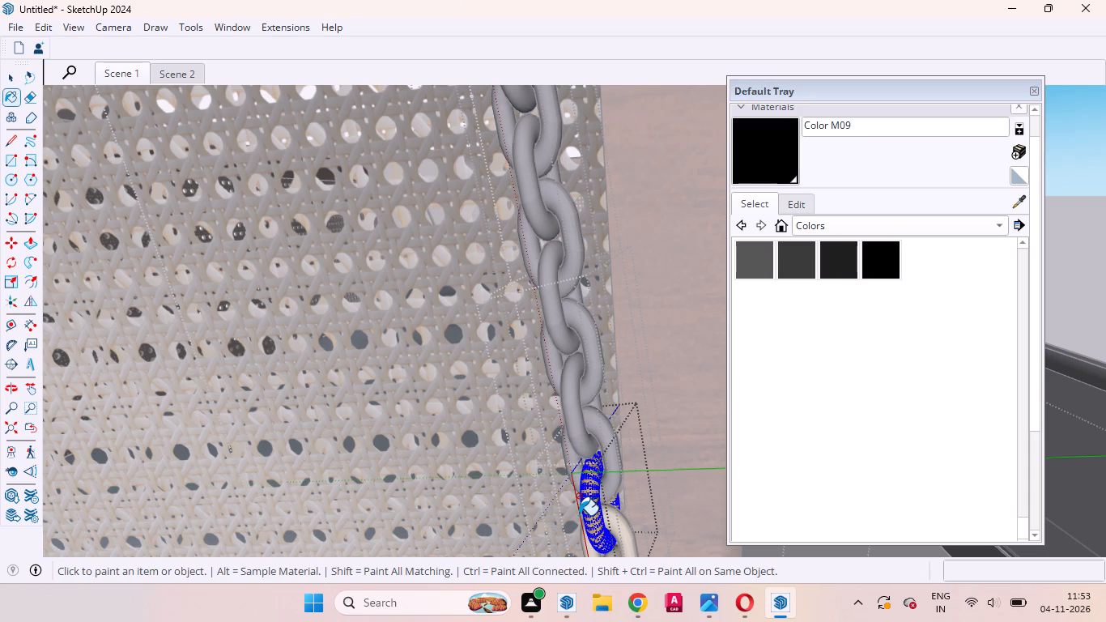
left_click(585, 492)
Open the next wide-facing gold link further down the cane panel's side edge, select all its geometry, and paint it with Color M09.
key("space")
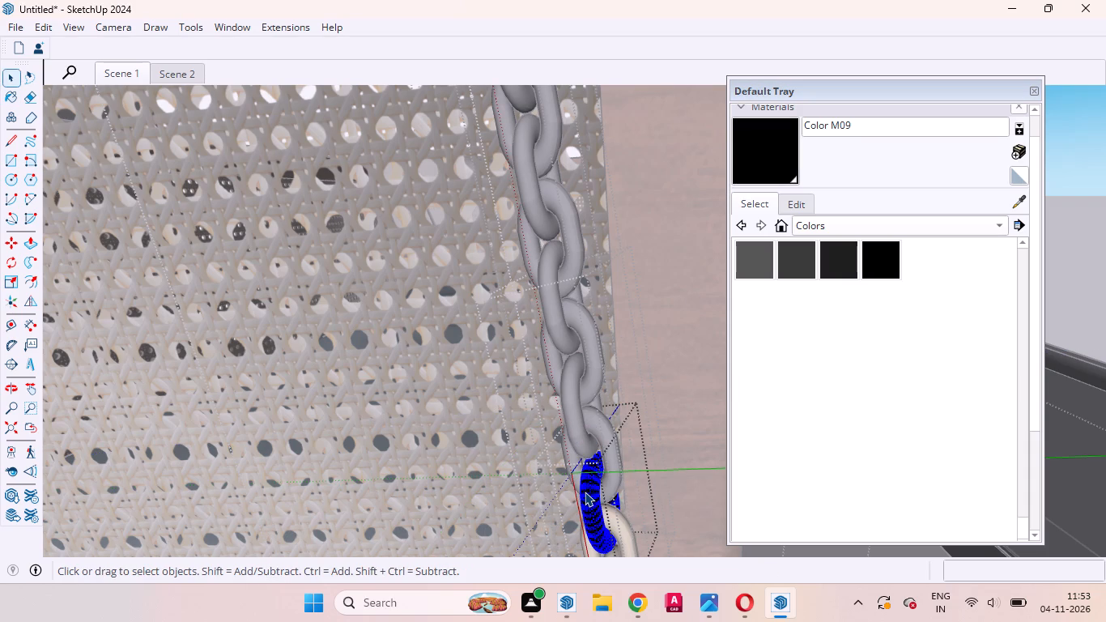
scroll(524, 390, "down", 6)
scroll(483, 262, "down", 4)
scroll(520, 383, "up", 2)
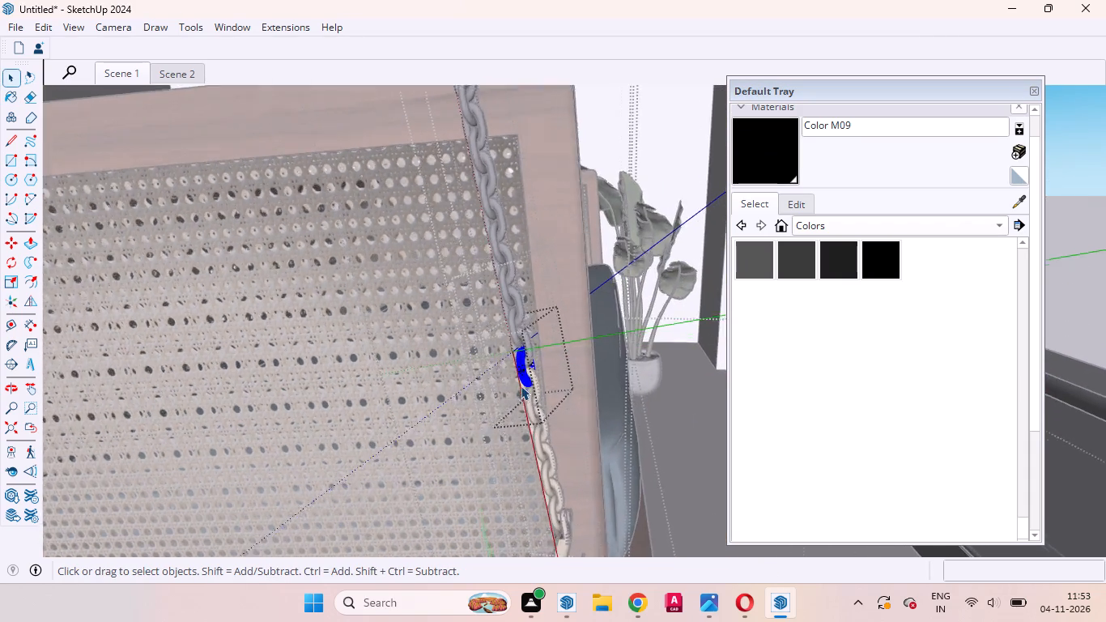
scroll(521, 386, "up", 8)
triple_click(547, 369)
left_click(547, 369)
left_click(547, 369)
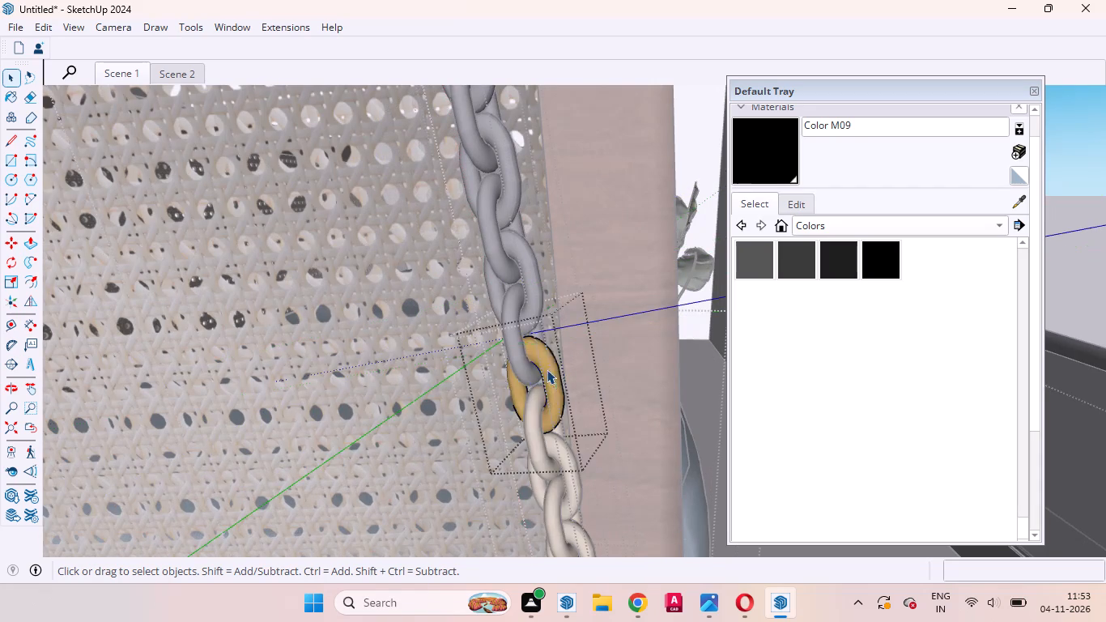
left_click(764, 155)
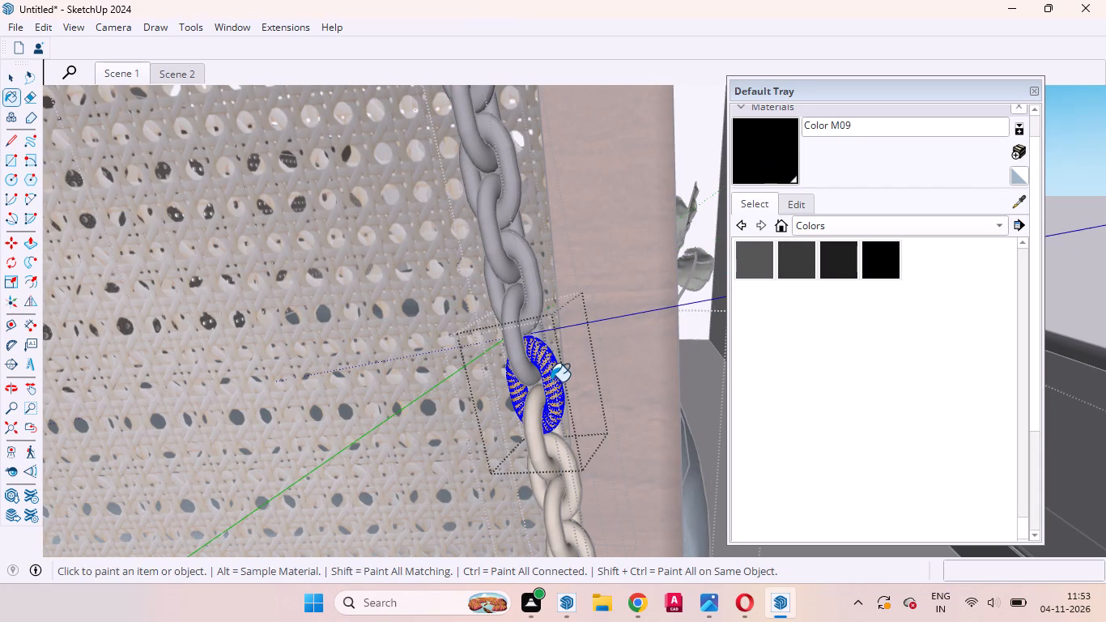
left_click(549, 383)
Open the narrow-facing gold link directly below, select all its geometry, and paint it with Color M09.
key("space")
triple_click(539, 421)
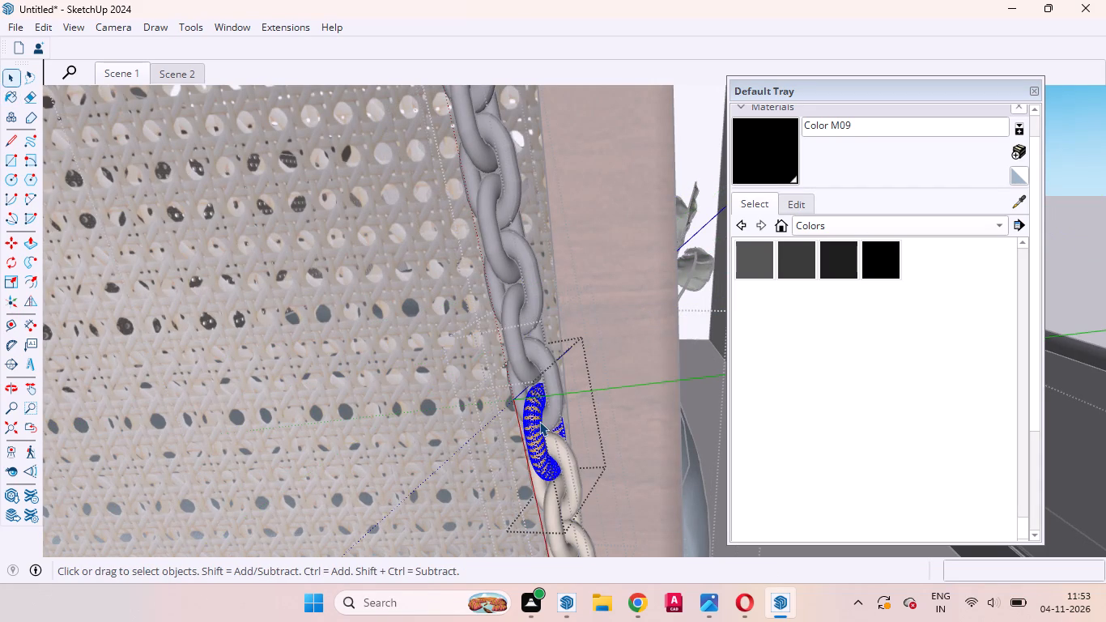
left_click(767, 168)
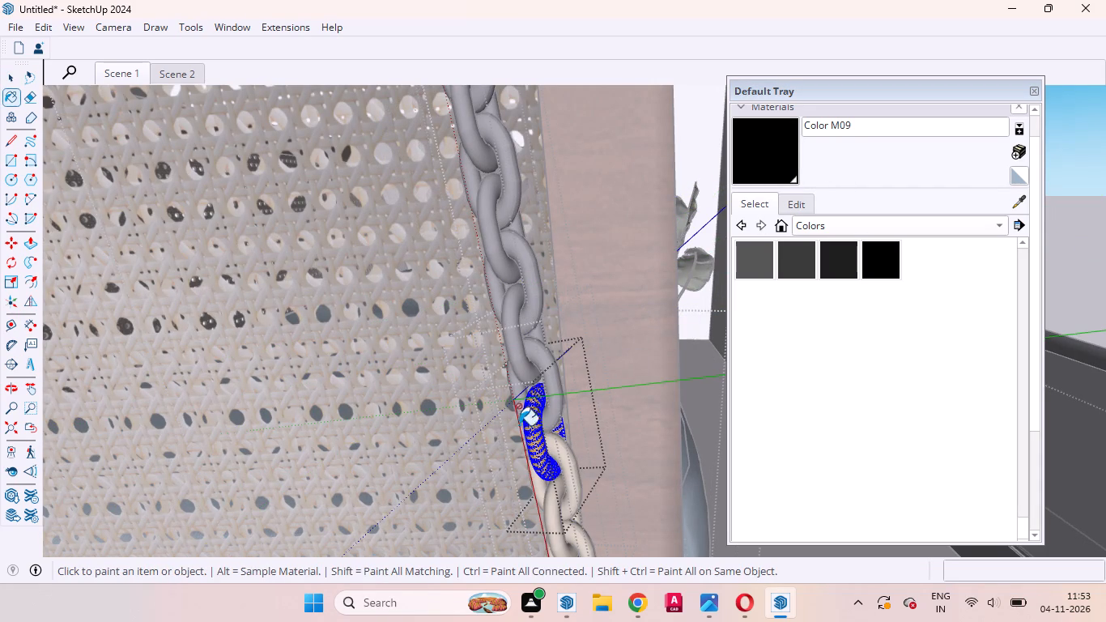
left_click(532, 414)
scroll(603, 256, "down", 4)
scroll(598, 358, "up", 8)
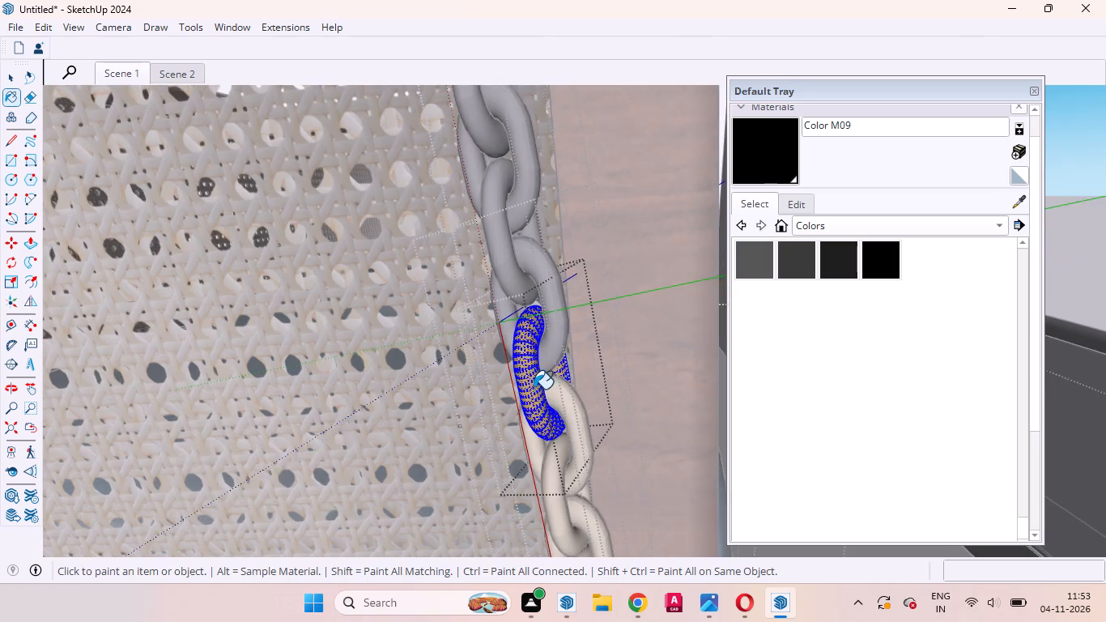
scroll(534, 389, "up", 1)
left_click(529, 368)
Select the whole geometry of the next wide-facing gold link and paint it with Color M09.
key("space")
triple_click(576, 403)
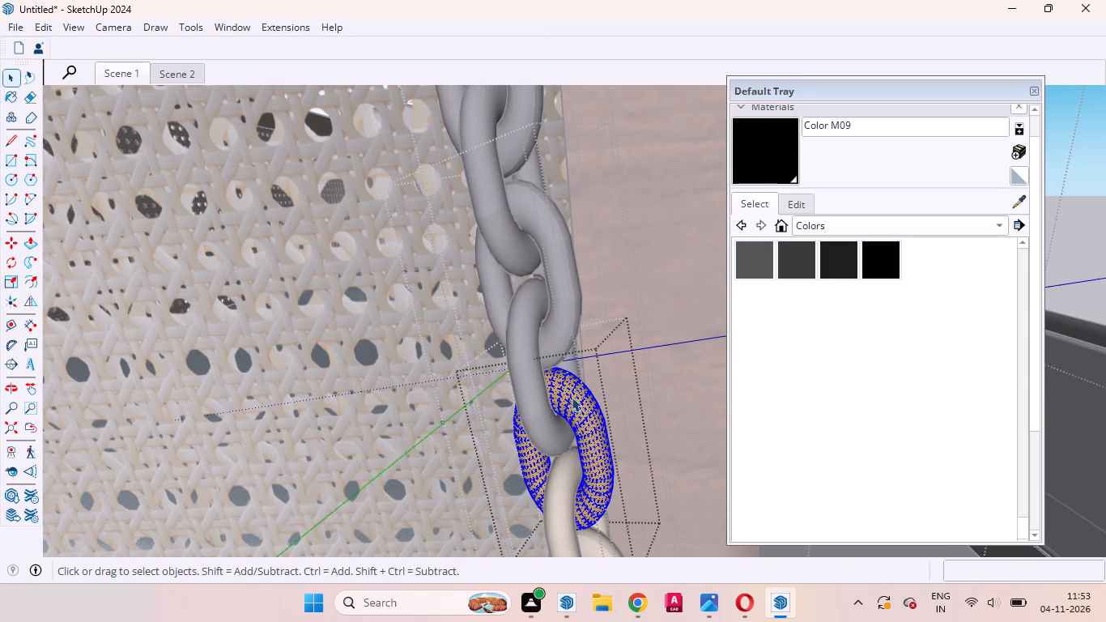
left_click(771, 161)
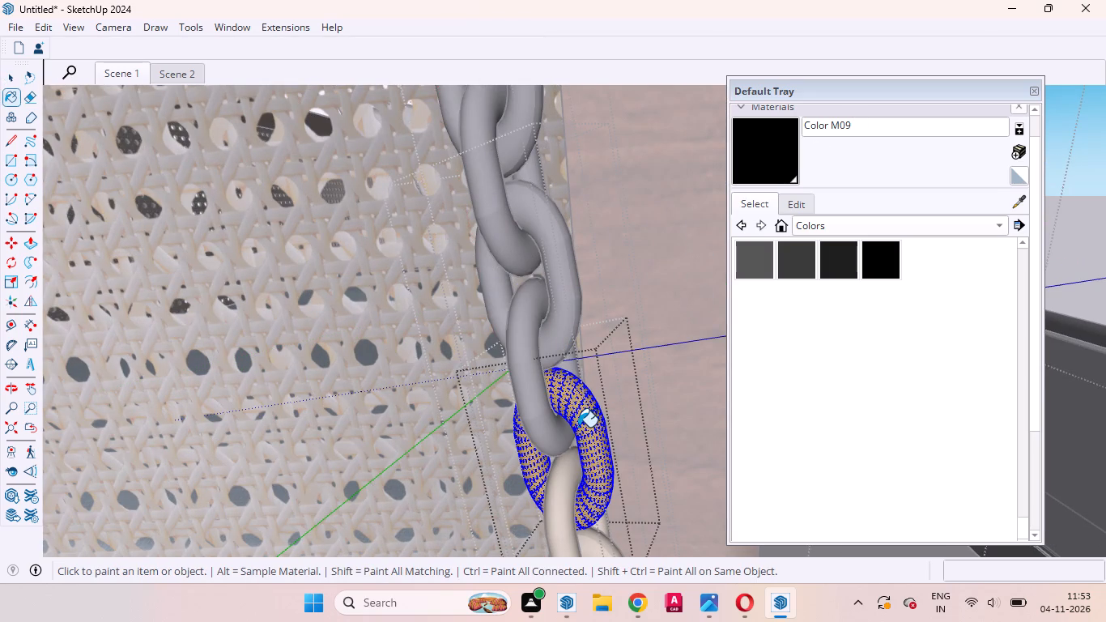
left_click(578, 428)
Select all geometry of the next narrow-facing gold link and the wide-facing one below it, painting each with Color M09.
scroll(594, 217, "down", 5)
key("space")
triple_click(576, 405)
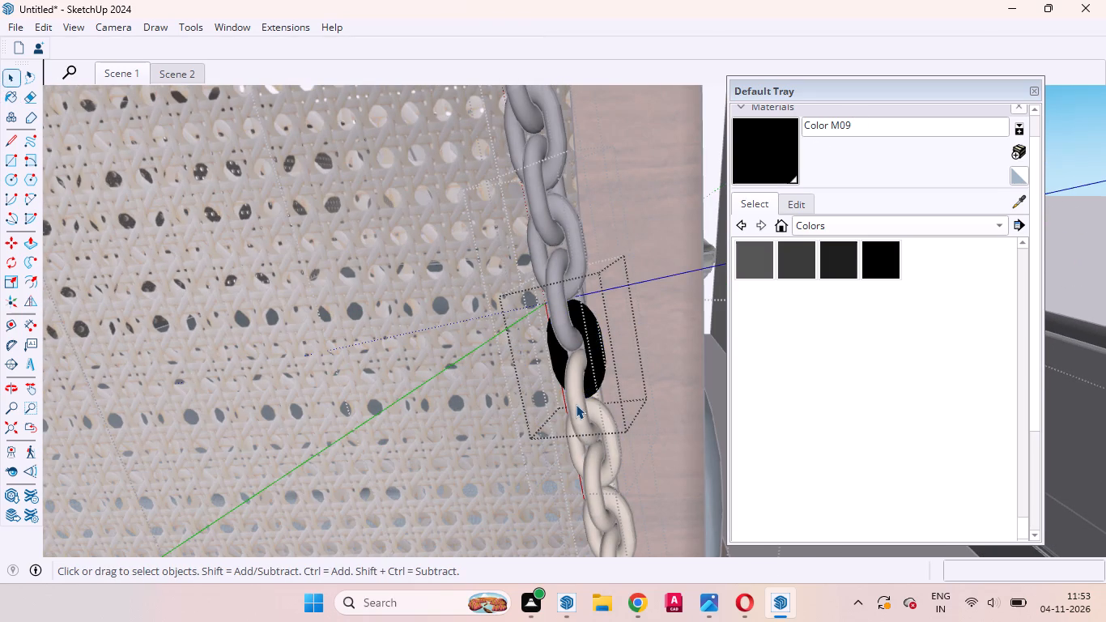
left_click(768, 165)
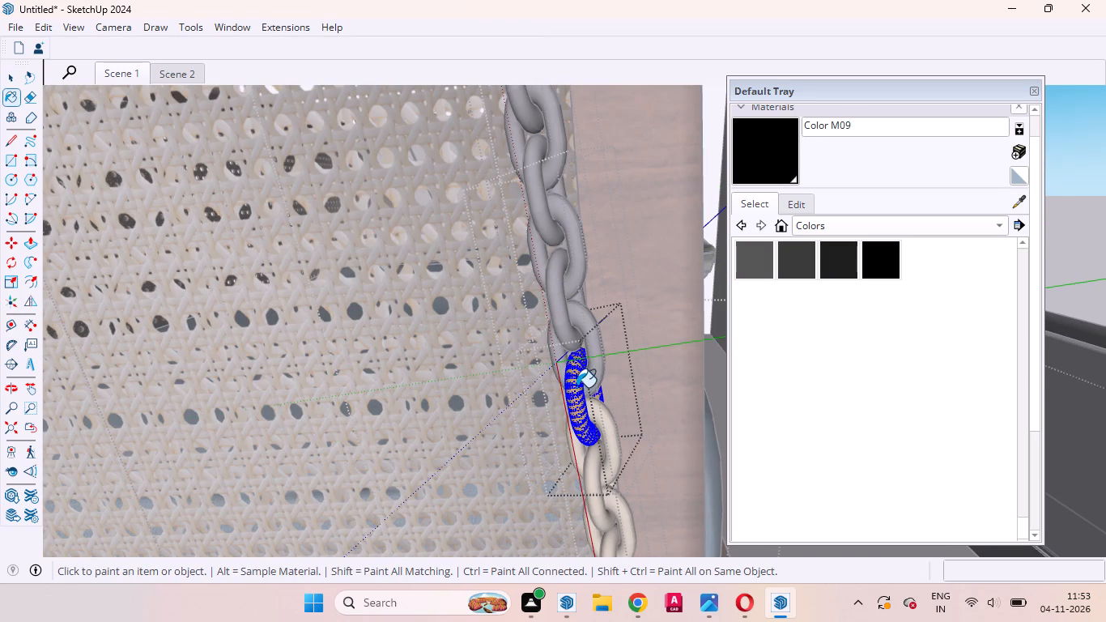
left_click(576, 387)
key("space")
triple_click(600, 422)
triple_click(602, 420)
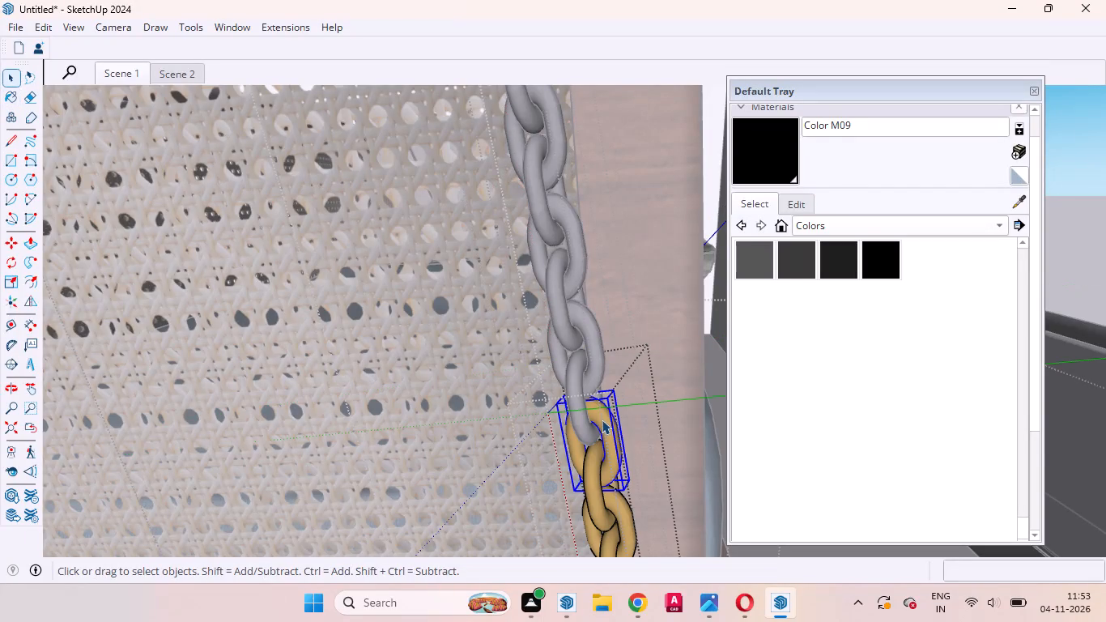
left_click(761, 152)
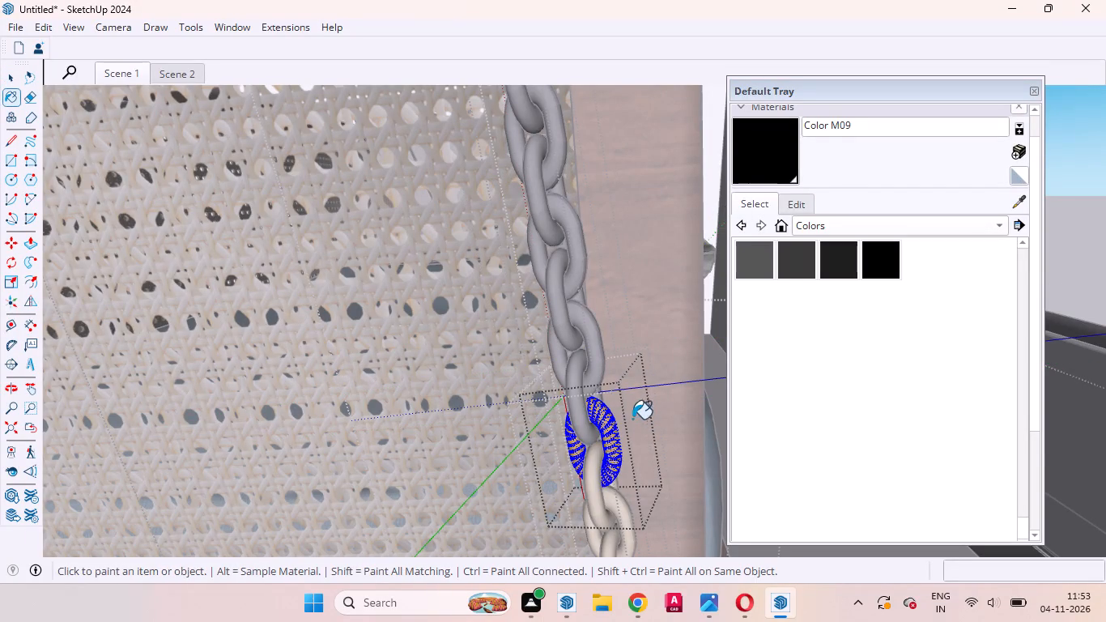
left_click(609, 427)
Paint the whole geometry of the following narrow-facing and wide-facing gold links with Color M09, continuing down towards the hook.
scroll(637, 228, "down", 5)
key("space")
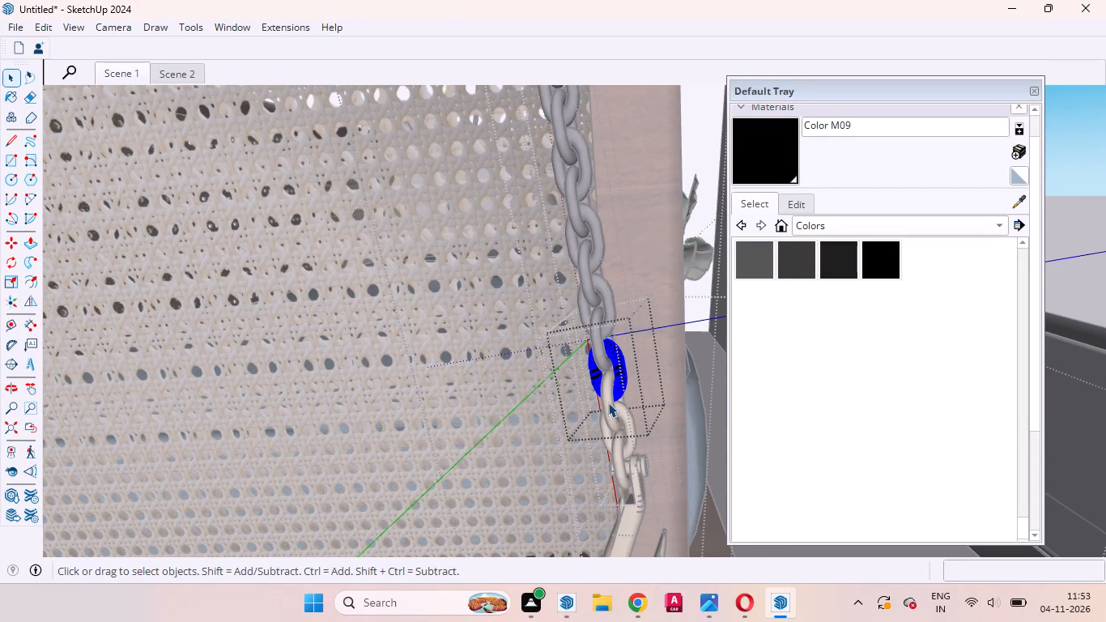
triple_click(608, 403)
left_click(759, 153)
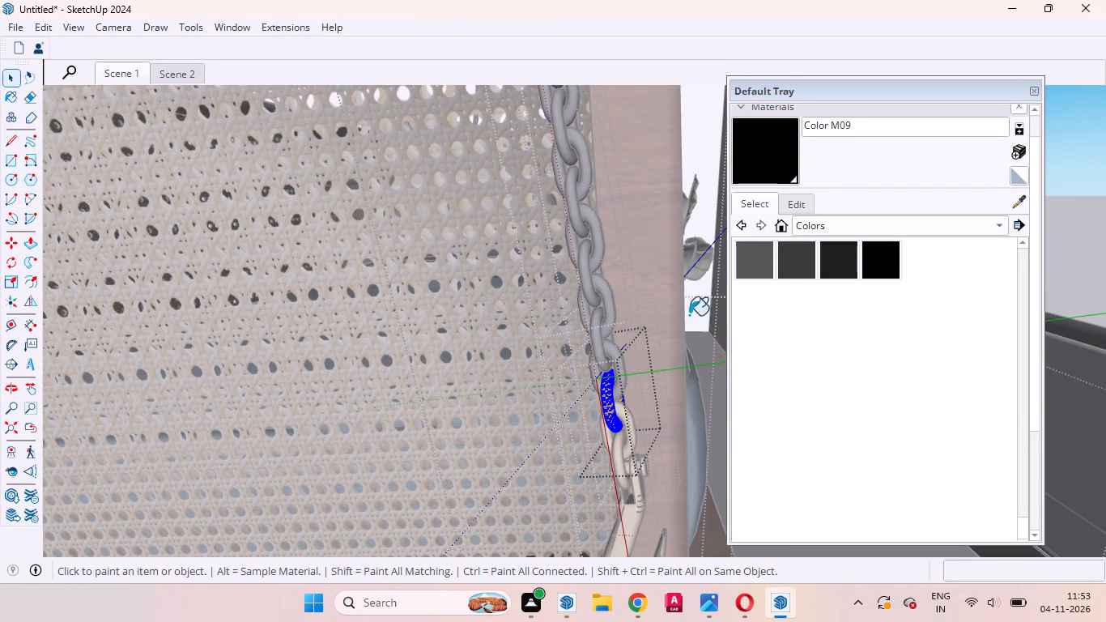
left_click(607, 398)
key("space")
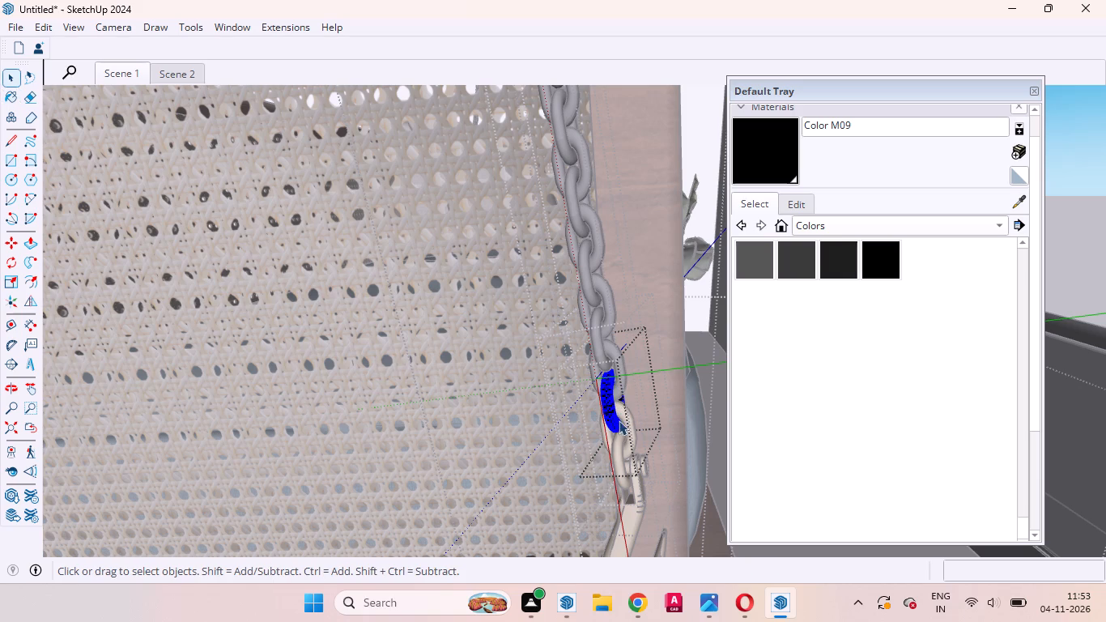
triple_click(622, 415)
left_click(776, 160)
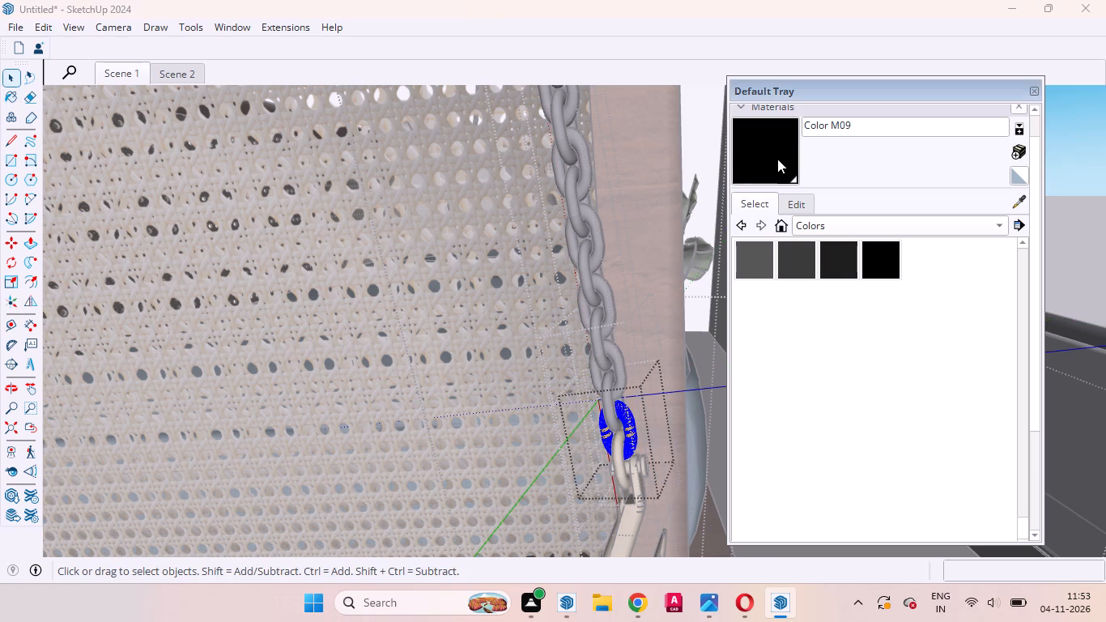
left_click(632, 430)
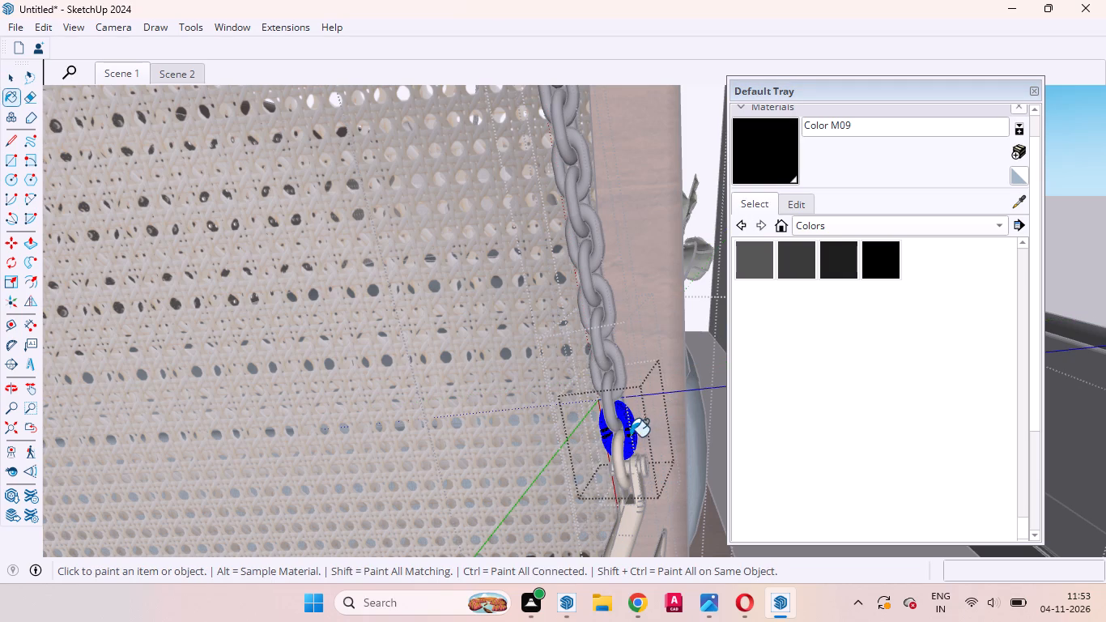
Select the whole geometry of the last narrow-facing link, held by the hook's pin, and paint it with Color M09.
key("space")
double_click(620, 462)
left_click(618, 461)
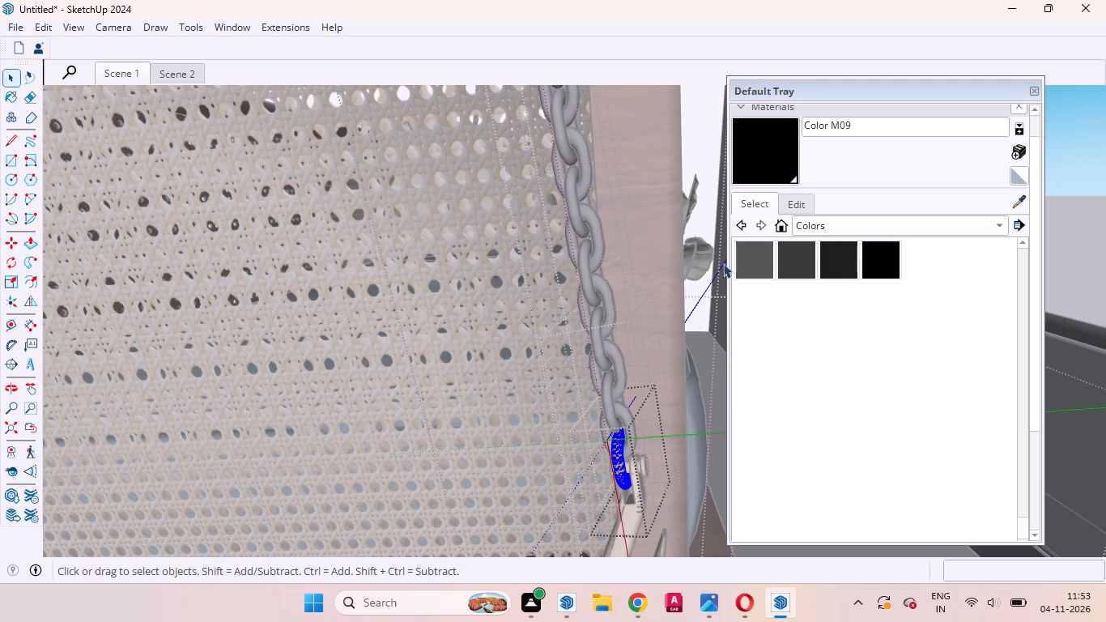
left_click(770, 156)
left_click(618, 466)
Open the hook at the bottom of the chain, select all its body geometry, and paint it with Color M09.
key("space")
scroll(648, 297, "down", 4)
scroll(634, 488, "up", 8)
triple_click(631, 434)
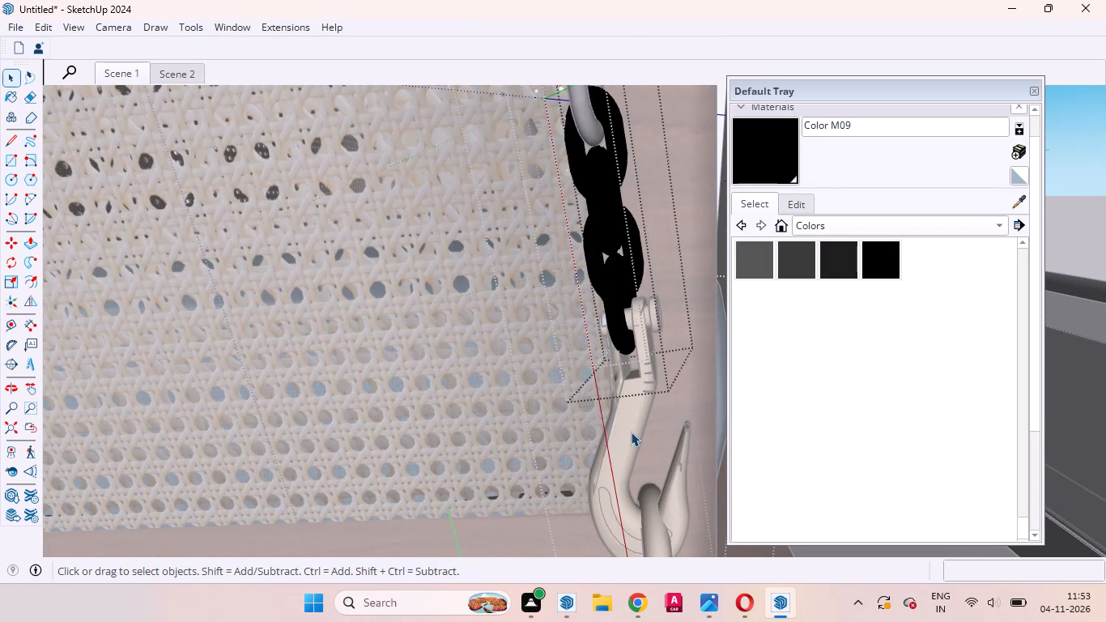
left_click(629, 429)
double_click(628, 424)
triple_click(627, 421)
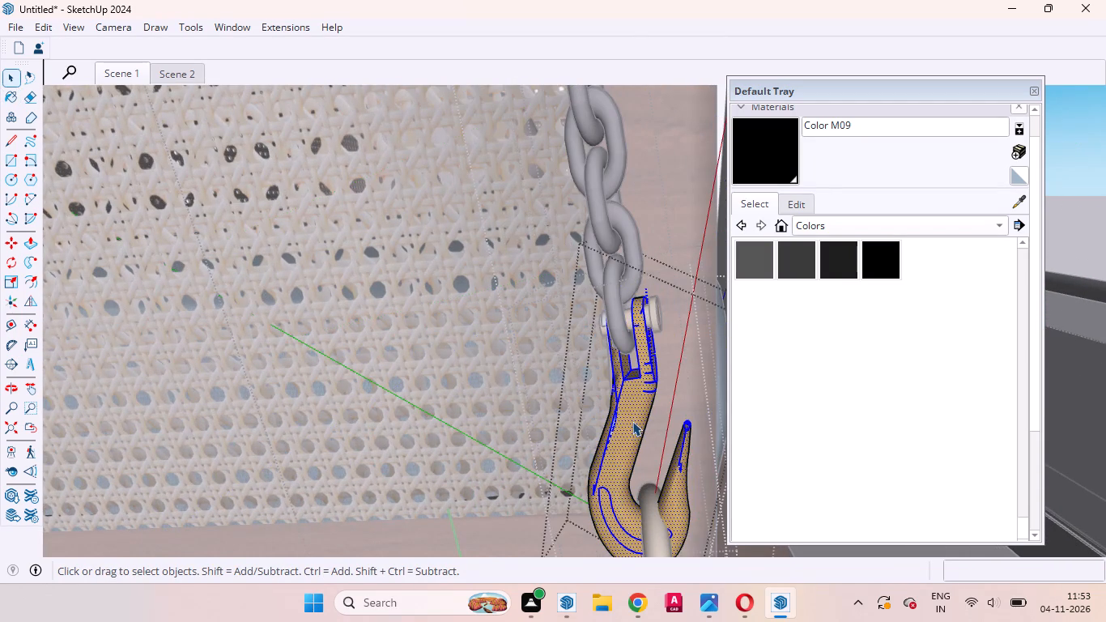
left_click(631, 421)
triple_click(625, 420)
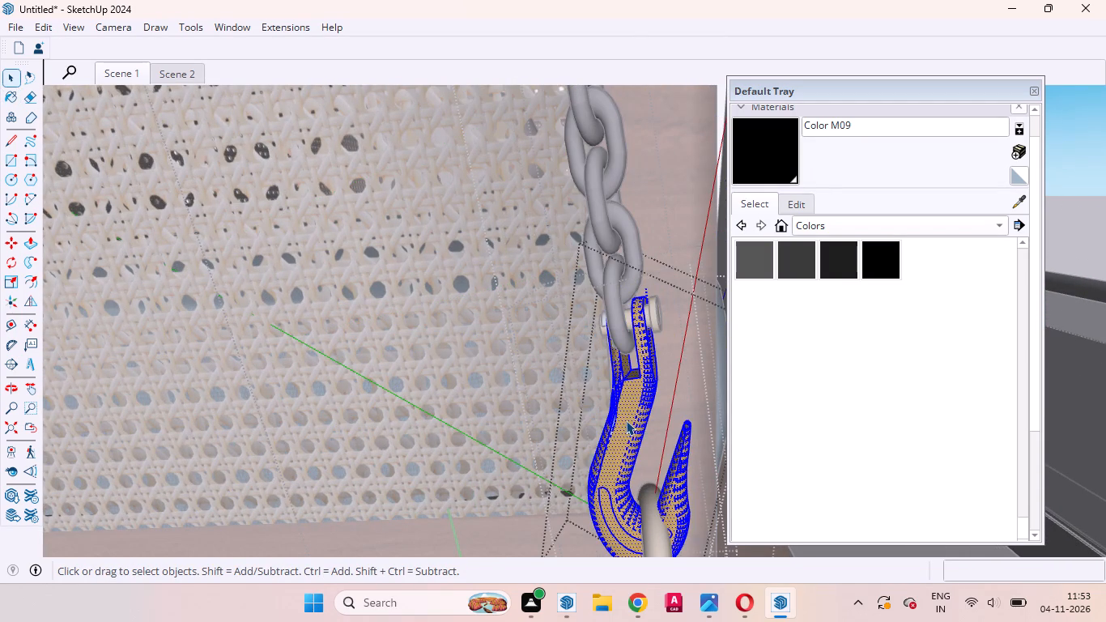
left_click(772, 160)
left_click(629, 431)
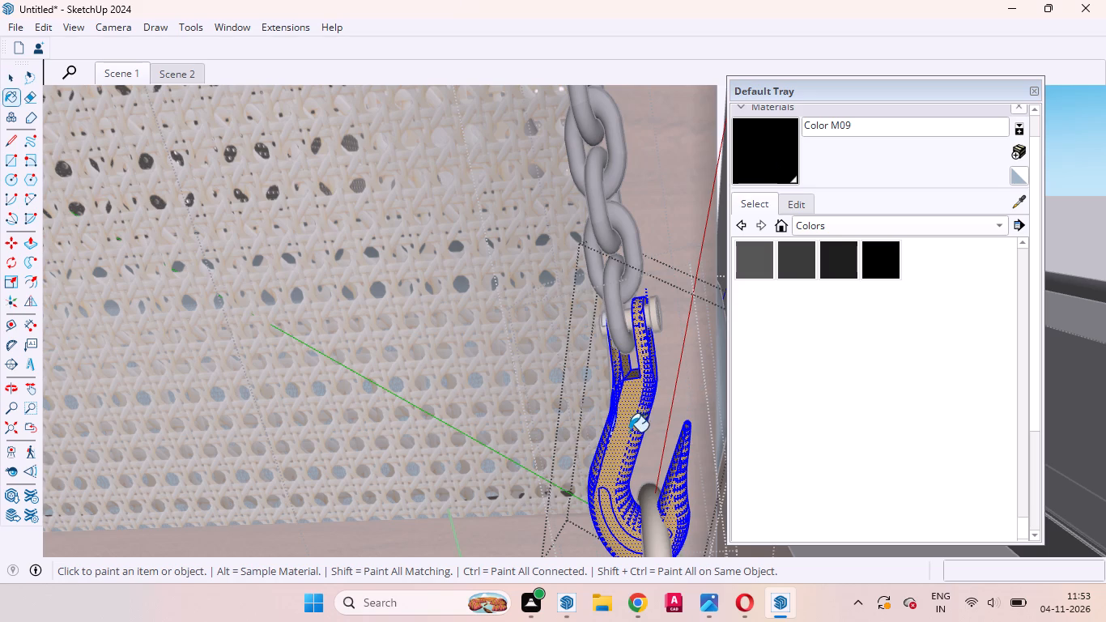
Open the pin joining the hook to the last chain link, select all its geometry, and paint it with Color M09.
key("space")
scroll(654, 312, "up", 4)
triple_click(654, 309)
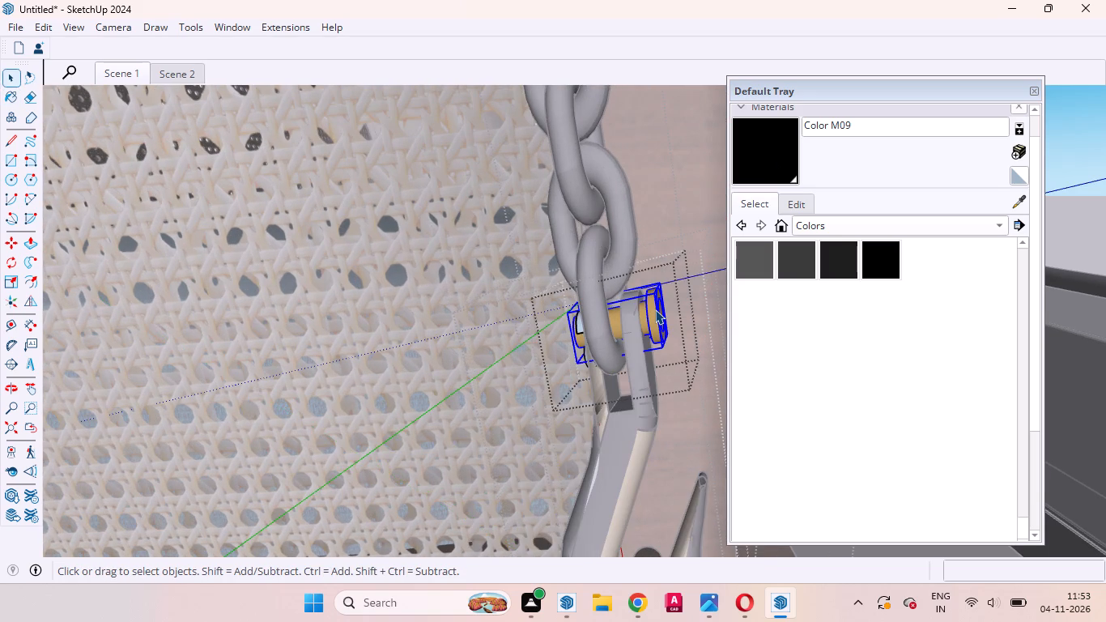
triple_click(655, 309)
left_click(655, 309)
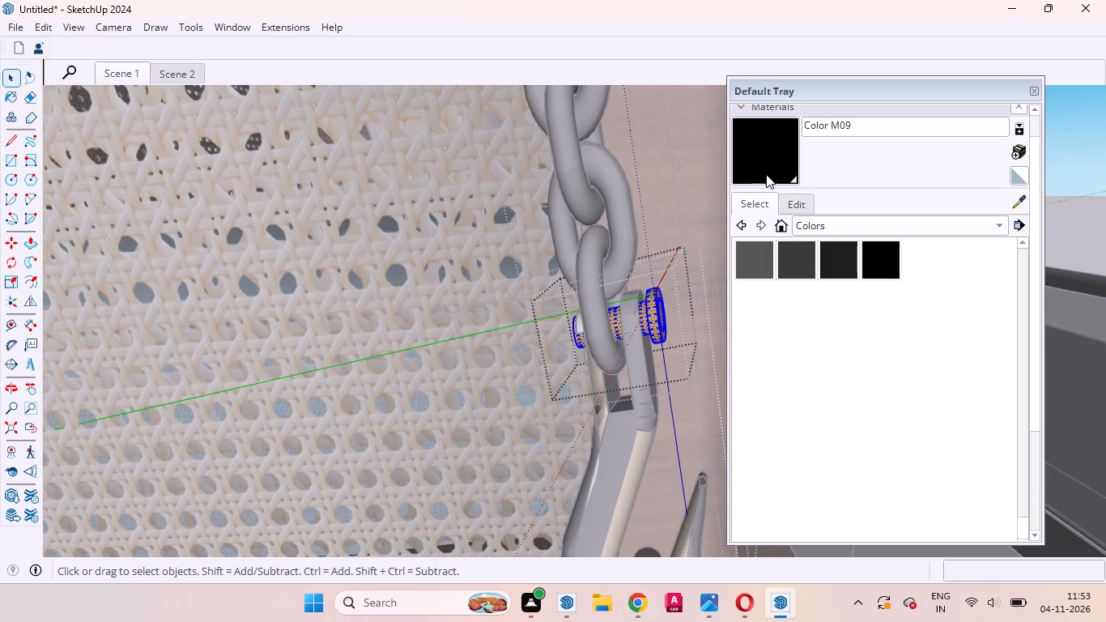
left_click(768, 164)
left_click(655, 321)
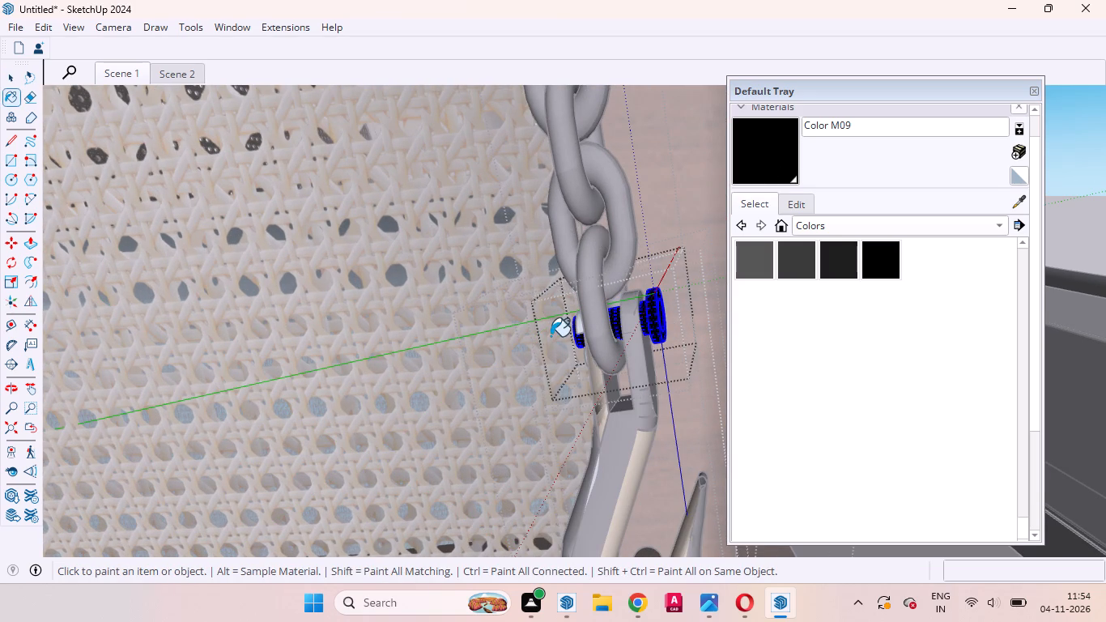
Select the whole geometry of the small retaining piece at the pin's inner end and paint it with Color M09.
scroll(555, 334, "up", 8)
middle_click_drag(599, 357, 632, 372)
scroll(632, 372, "up", 1)
scroll(581, 347, "down", 4)
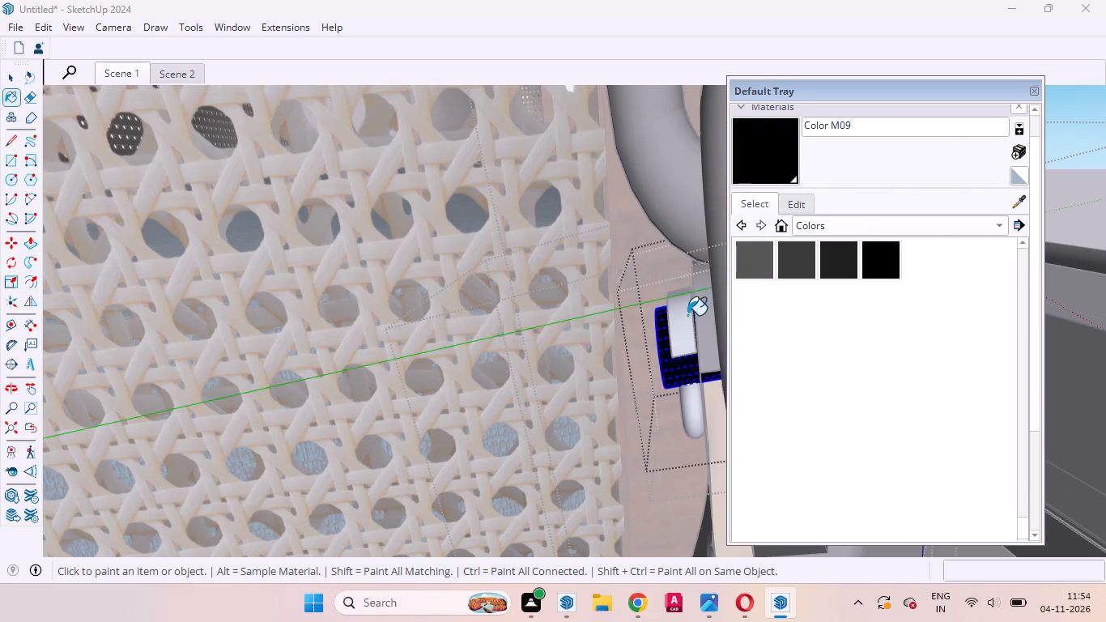
left_click(680, 317)
key("space")
triple_click(683, 332)
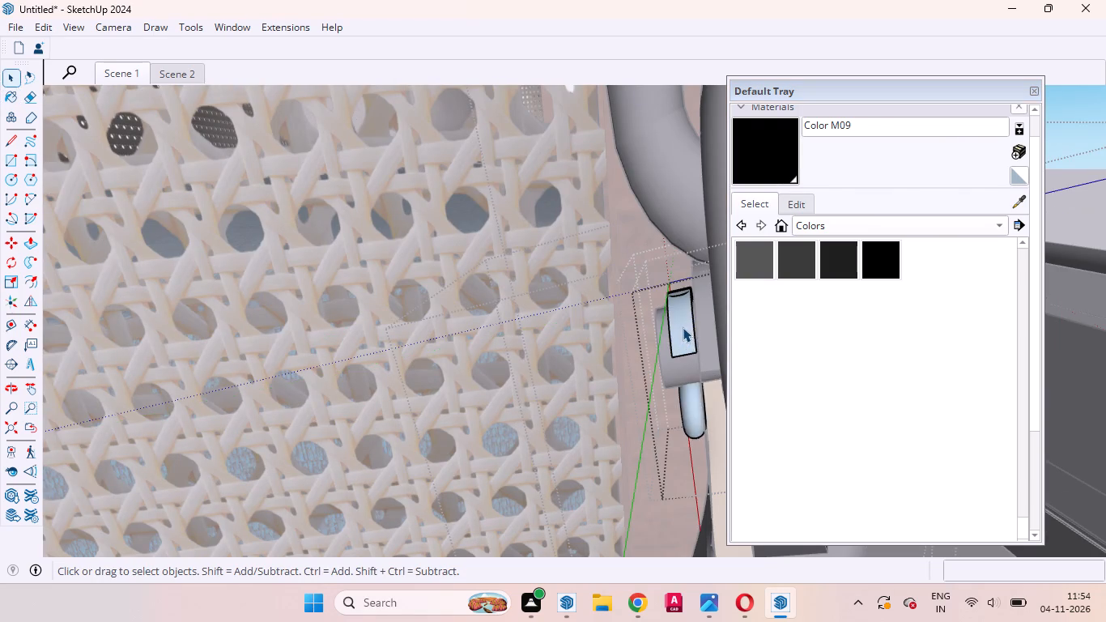
left_click(762, 154)
left_click(678, 317)
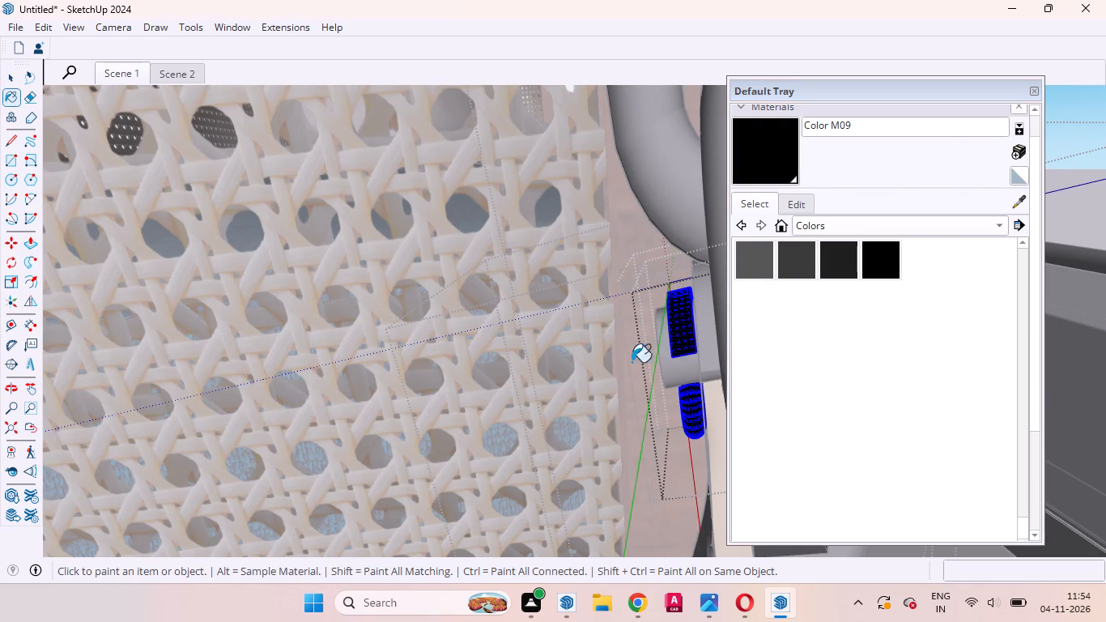
Open the ring that the hook grips above the mounting plate, select all its geometry, and paint it with Color M09.
key("space")
scroll(542, 391, "down", 16)
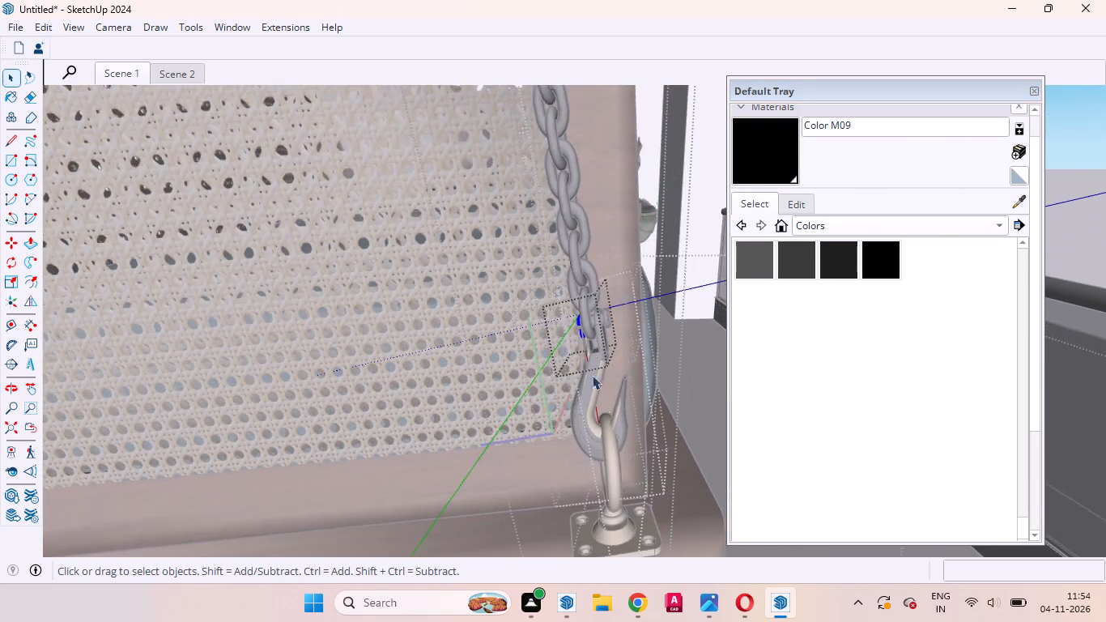
scroll(614, 441, "up", 5)
left_click(606, 421)
double_click(601, 418)
middle_click_drag(617, 418, 553, 496)
scroll(592, 475, "up", 4)
triple_click(601, 457)
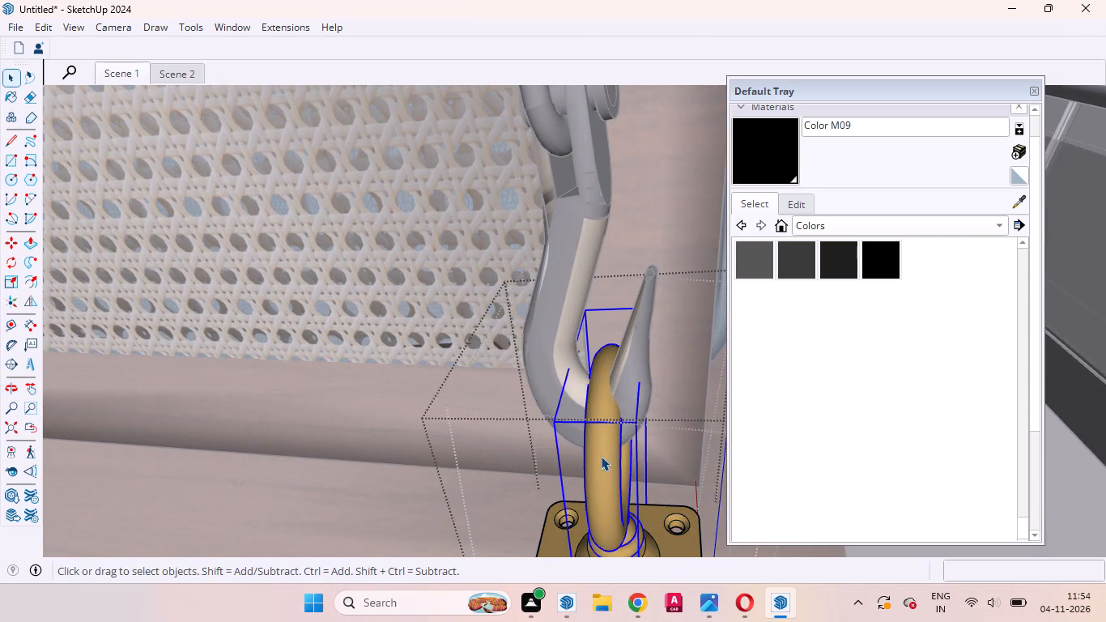
left_click(601, 456)
triple_click(598, 449)
left_click(598, 445)
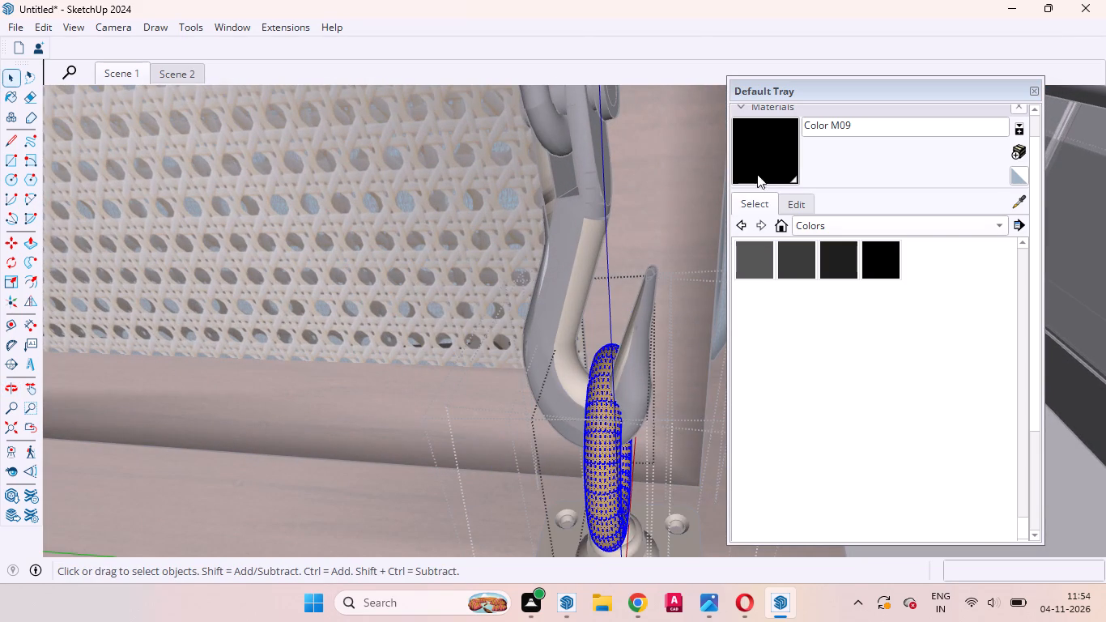
left_click(768, 165)
left_click(608, 439)
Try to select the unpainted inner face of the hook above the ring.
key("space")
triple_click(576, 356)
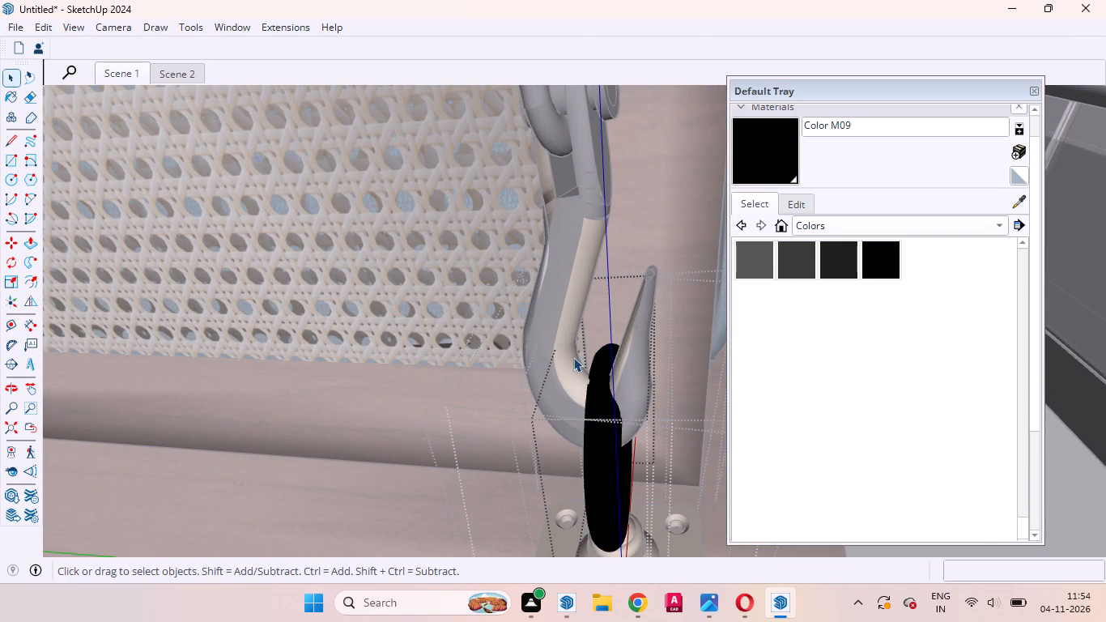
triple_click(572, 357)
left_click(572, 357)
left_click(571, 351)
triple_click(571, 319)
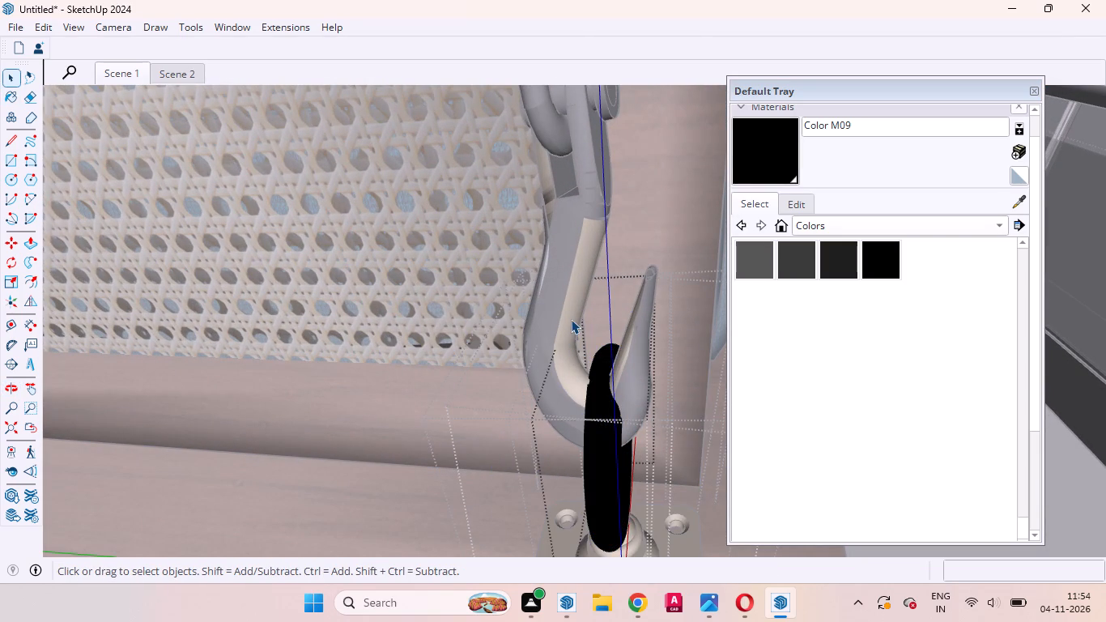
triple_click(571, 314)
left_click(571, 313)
Select the whole geometry of the round collar beneath the ring and paint it with Color M09.
scroll(501, 114, "down", 3)
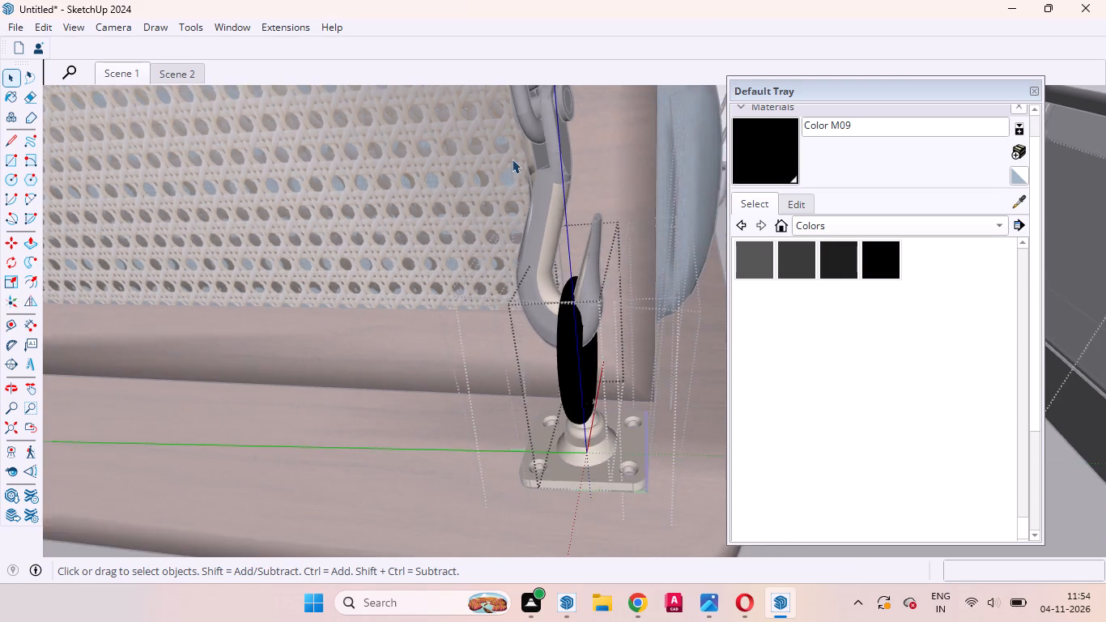
scroll(512, 159, "down", 5)
scroll(536, 292, "up", 5)
double_click(584, 400)
left_click(582, 408)
triple_click(585, 420)
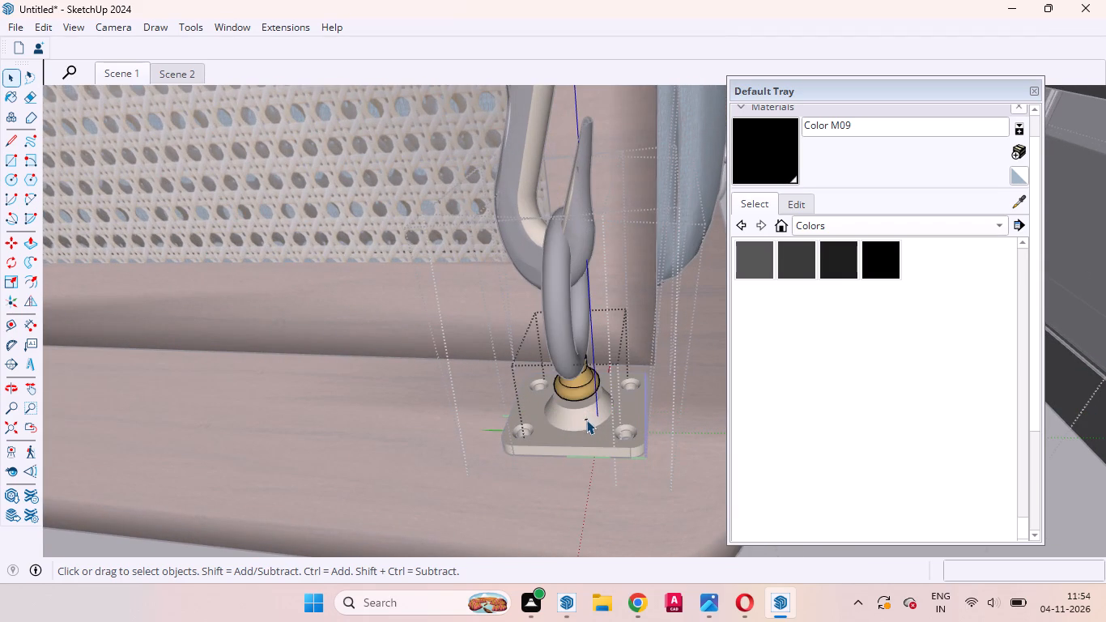
left_click(585, 420)
left_click(752, 139)
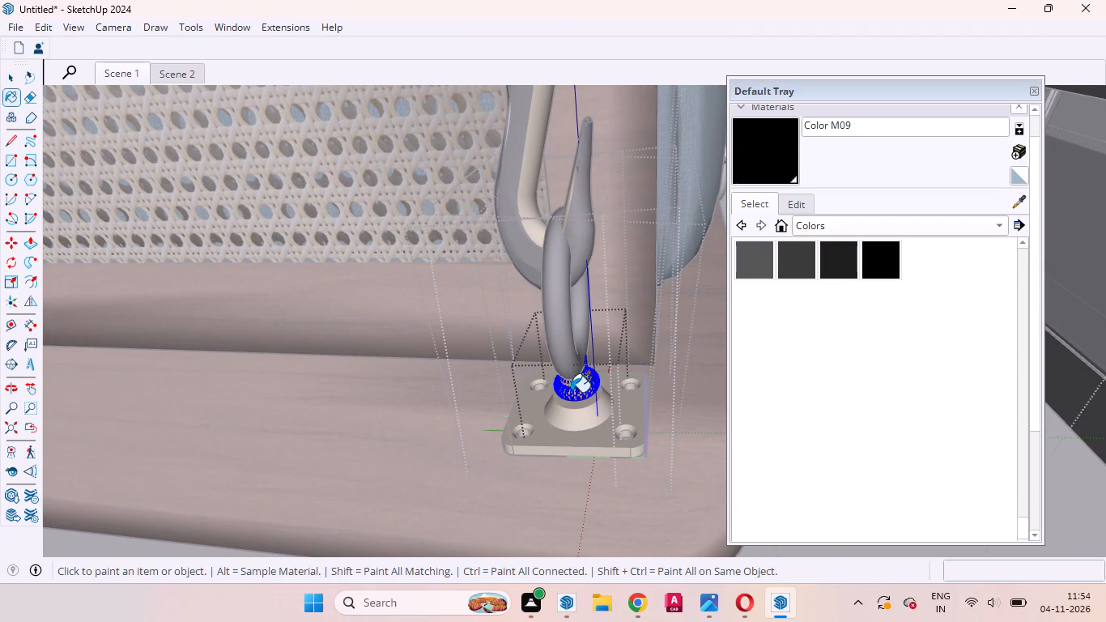
left_click(580, 390)
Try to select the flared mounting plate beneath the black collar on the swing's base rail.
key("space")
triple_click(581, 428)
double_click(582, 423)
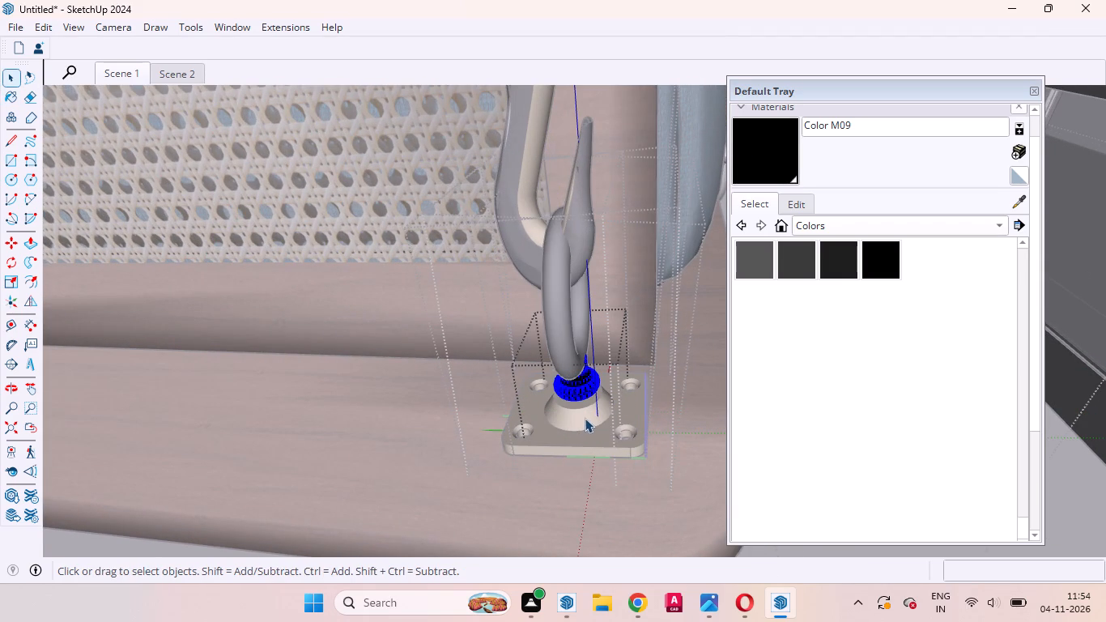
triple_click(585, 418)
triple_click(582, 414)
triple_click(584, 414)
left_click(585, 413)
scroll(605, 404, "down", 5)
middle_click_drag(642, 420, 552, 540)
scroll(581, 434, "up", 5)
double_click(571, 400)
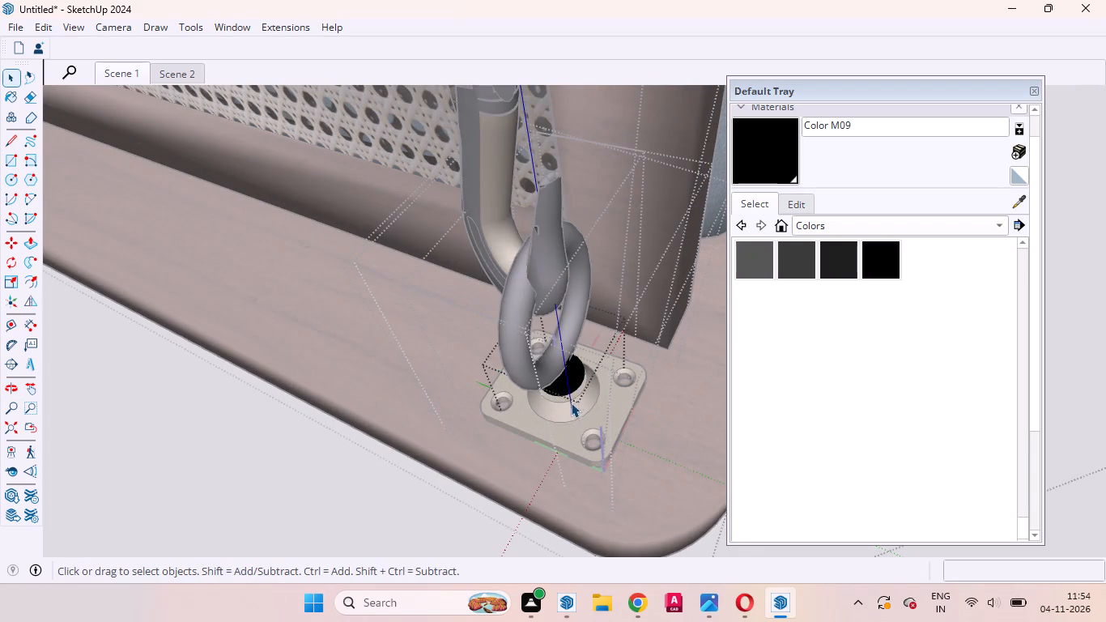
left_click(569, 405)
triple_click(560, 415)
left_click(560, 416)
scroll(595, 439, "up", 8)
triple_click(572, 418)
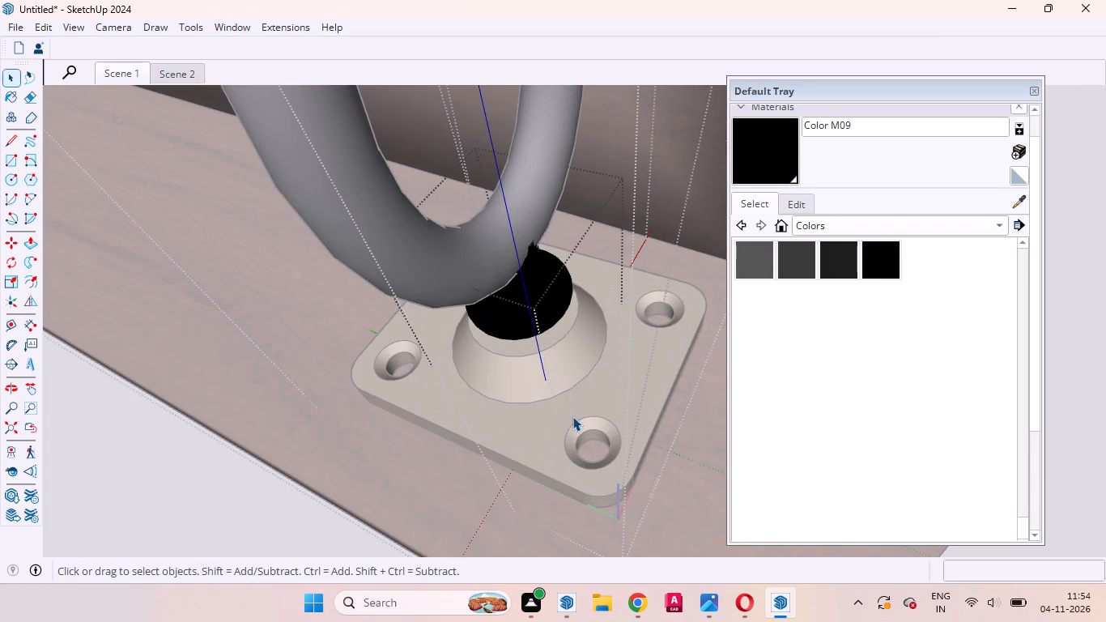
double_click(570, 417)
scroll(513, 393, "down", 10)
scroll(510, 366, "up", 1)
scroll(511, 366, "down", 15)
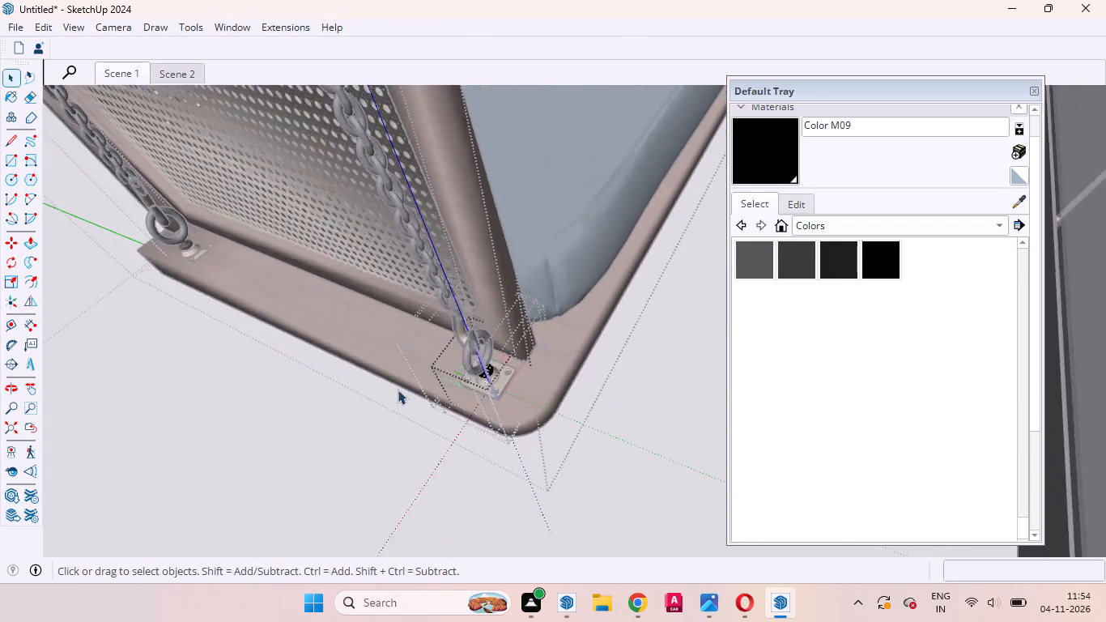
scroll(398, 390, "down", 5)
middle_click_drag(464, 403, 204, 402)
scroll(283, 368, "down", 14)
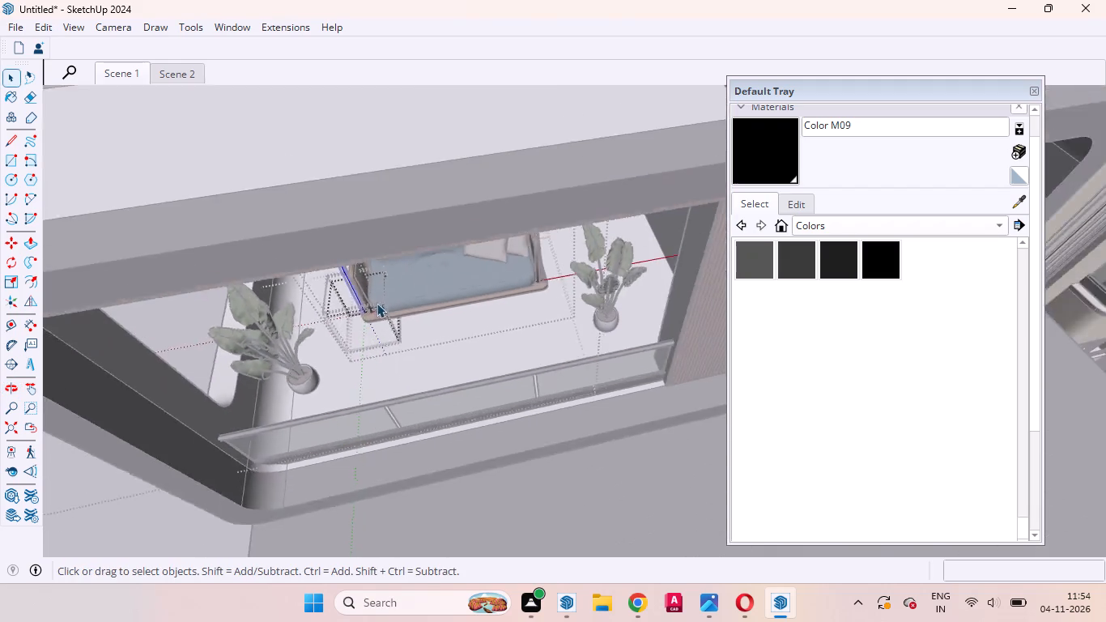
Return to the Scene 1 view and close the nested fitting groups inside the balcony swing.
scroll(376, 301, "down", 5)
middle_click_drag(368, 377, 337, 151)
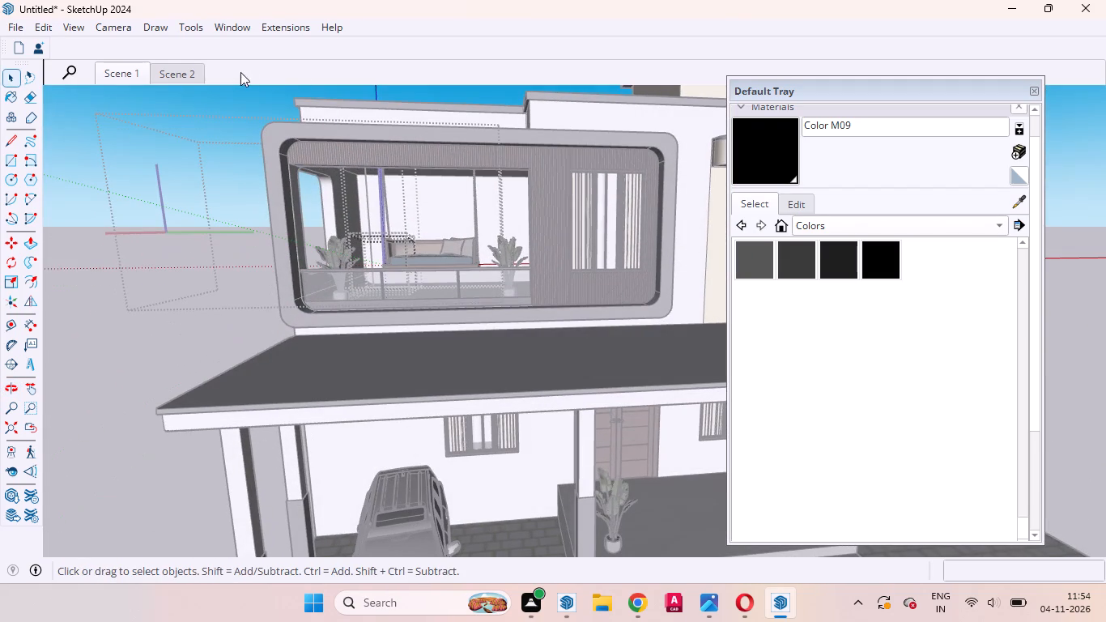
left_click(123, 76)
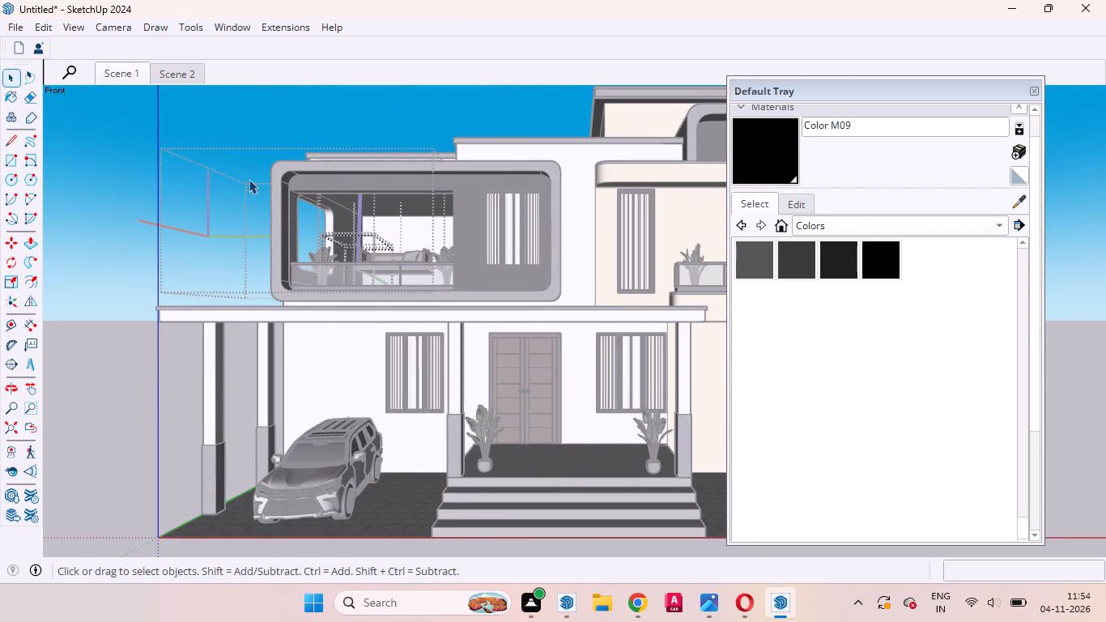
double_click(248, 179)
double_click(238, 185)
left_click(224, 196)
double_click(223, 205)
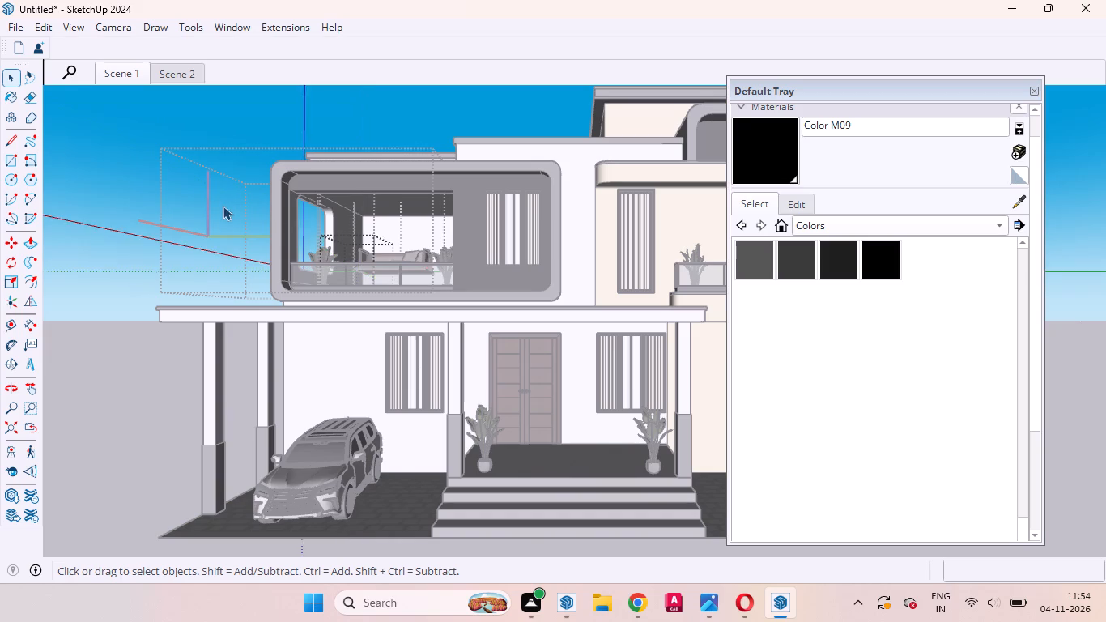
Examine the swing's chains, hooks and base fittings up close and from outside the house.
scroll(372, 224, "up", 7)
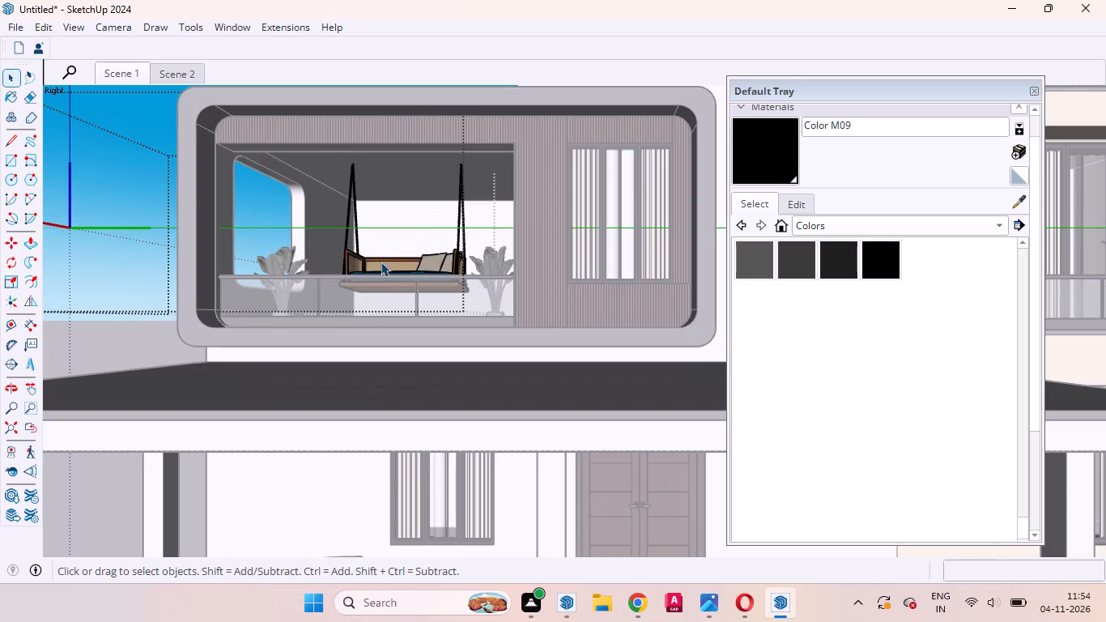
scroll(388, 241, "up", 10)
middle_click_drag(386, 276, 322, 413)
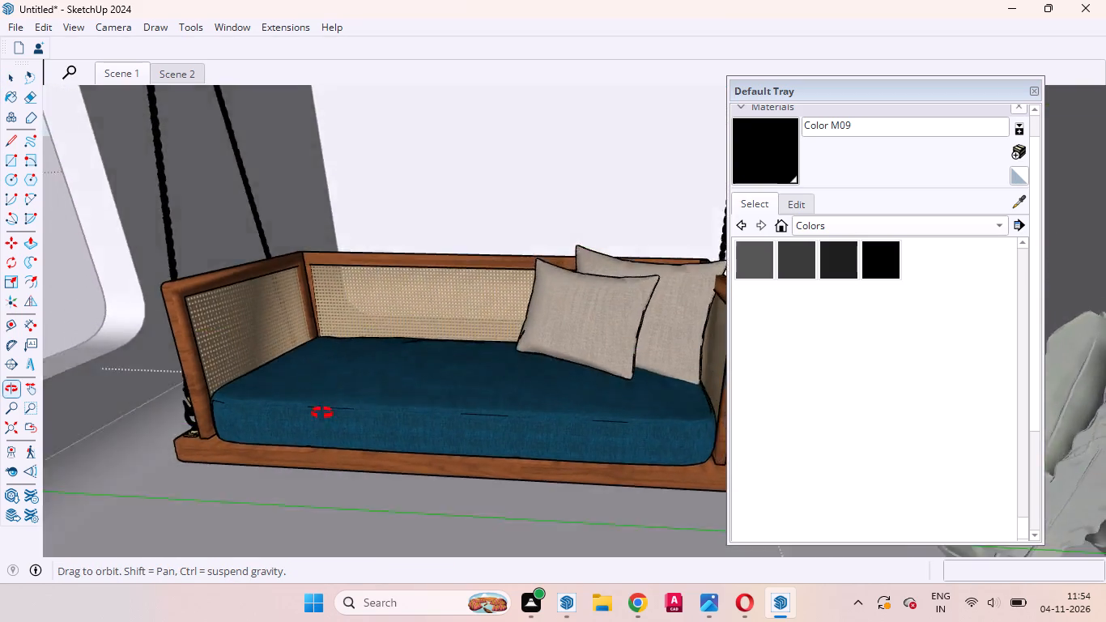
middle_click_drag(322, 413, 717, 449)
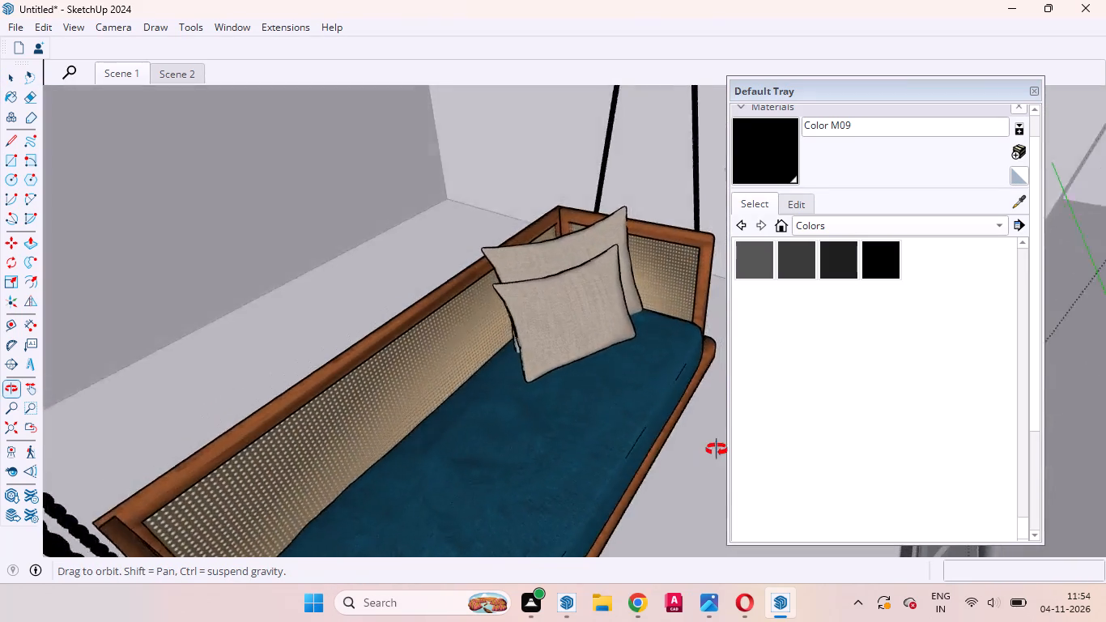
middle_click_drag(717, 449, 593, 401)
scroll(257, 356, "down", 8)
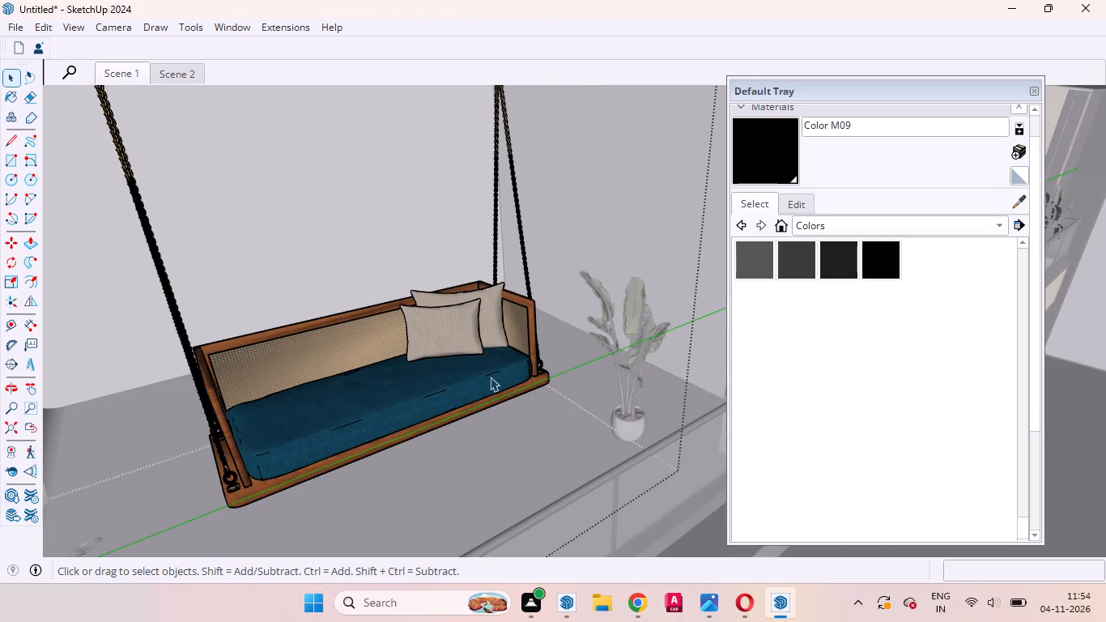
middle_click_drag(464, 432, 654, 389)
scroll(604, 420, "up", 15)
middle_click_drag(581, 446, 351, 441)
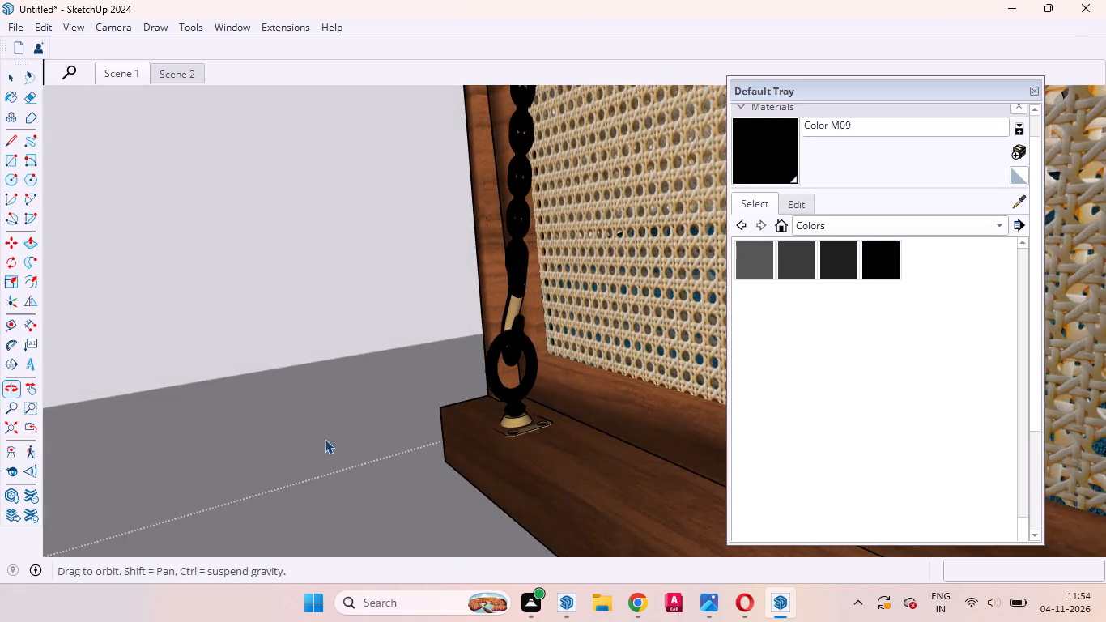
scroll(284, 428, "down", 20)
scroll(284, 428, "down", 17)
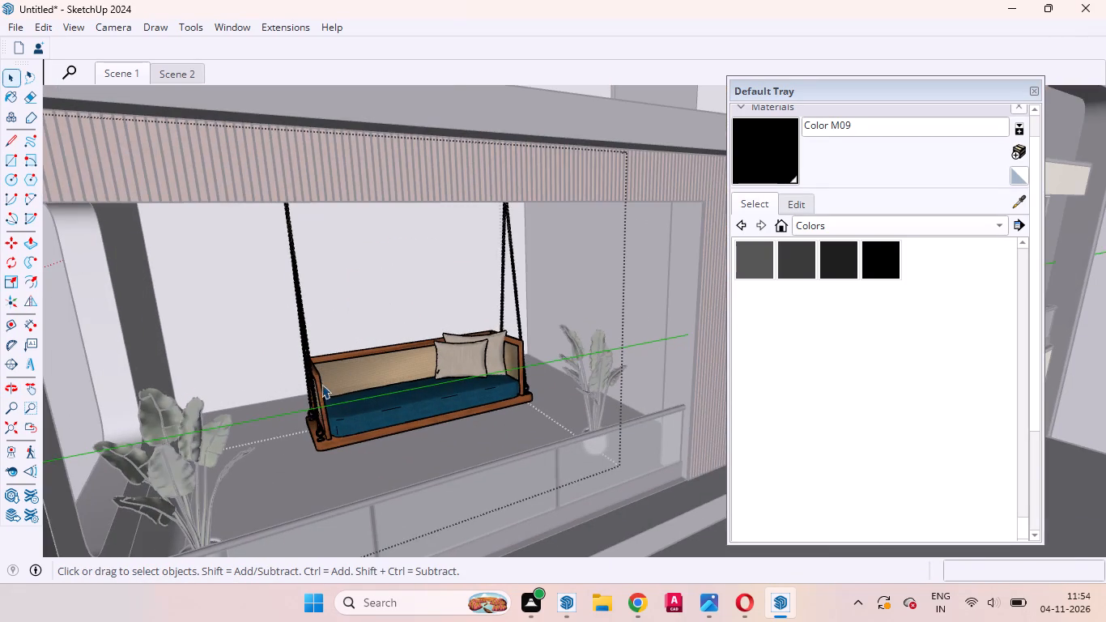
scroll(321, 384, "down", 10)
scroll(321, 373, "down", 12)
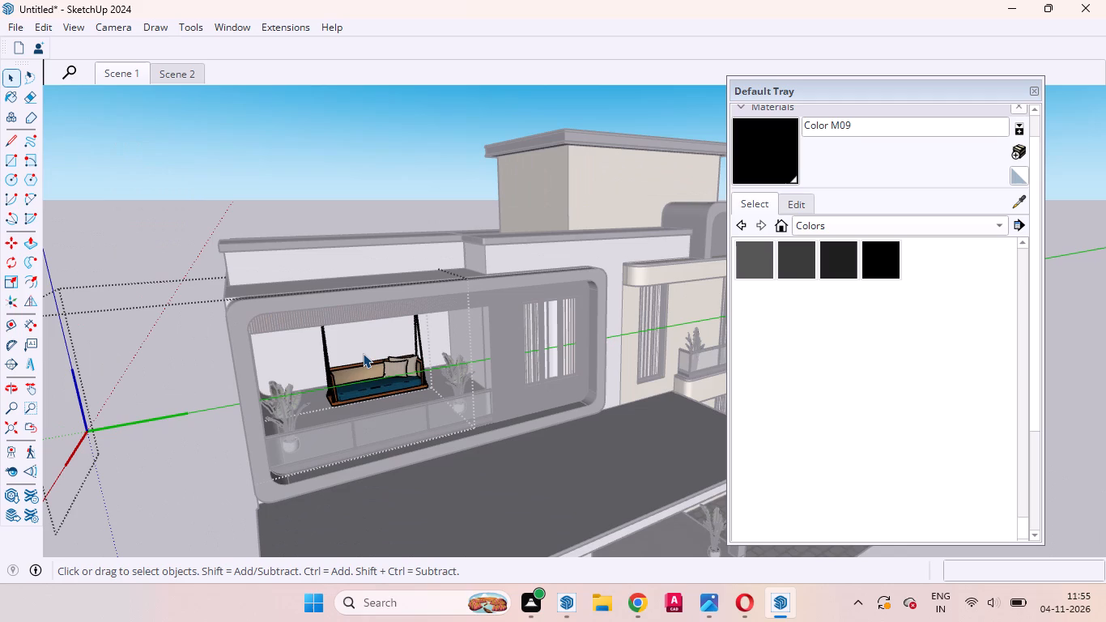
scroll(348, 522, "down", 12)
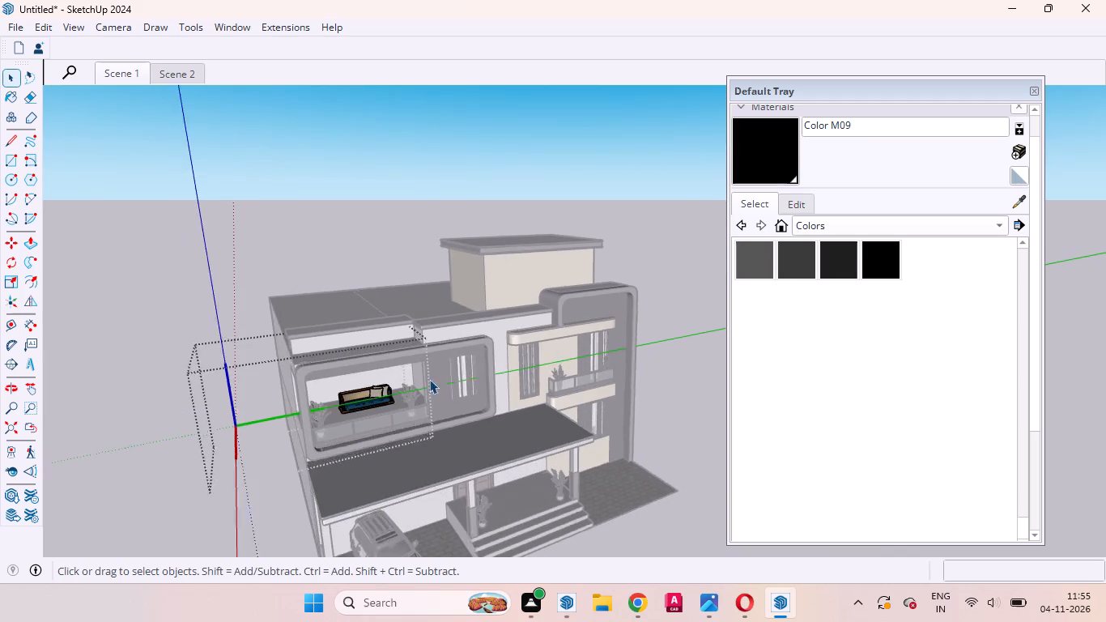
middle_click_drag(457, 411, 369, 388)
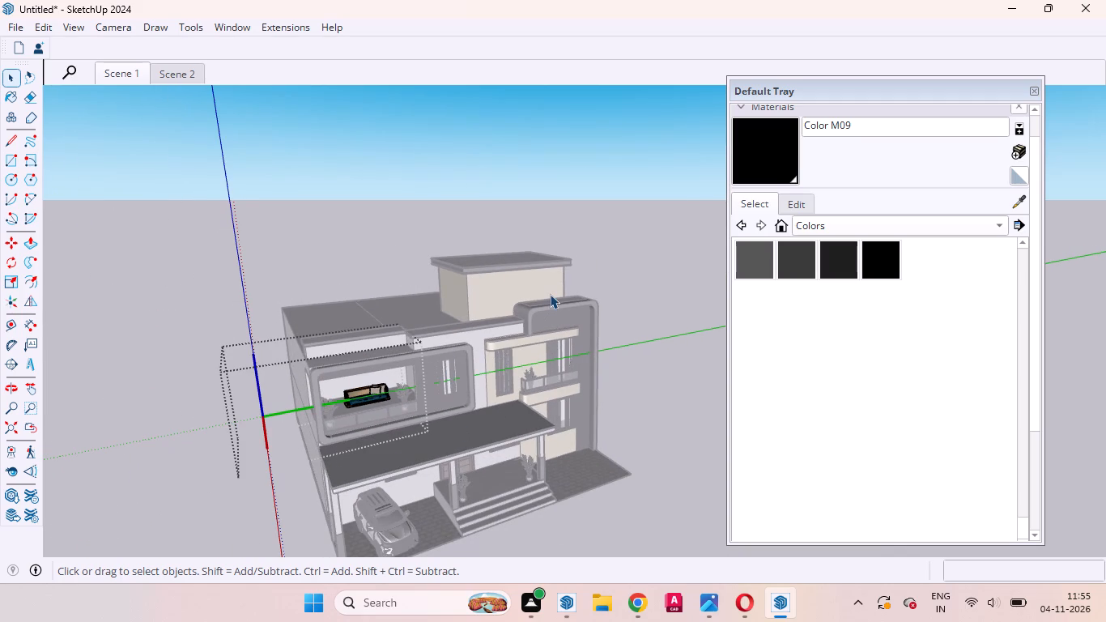
scroll(485, 419, "down", 9)
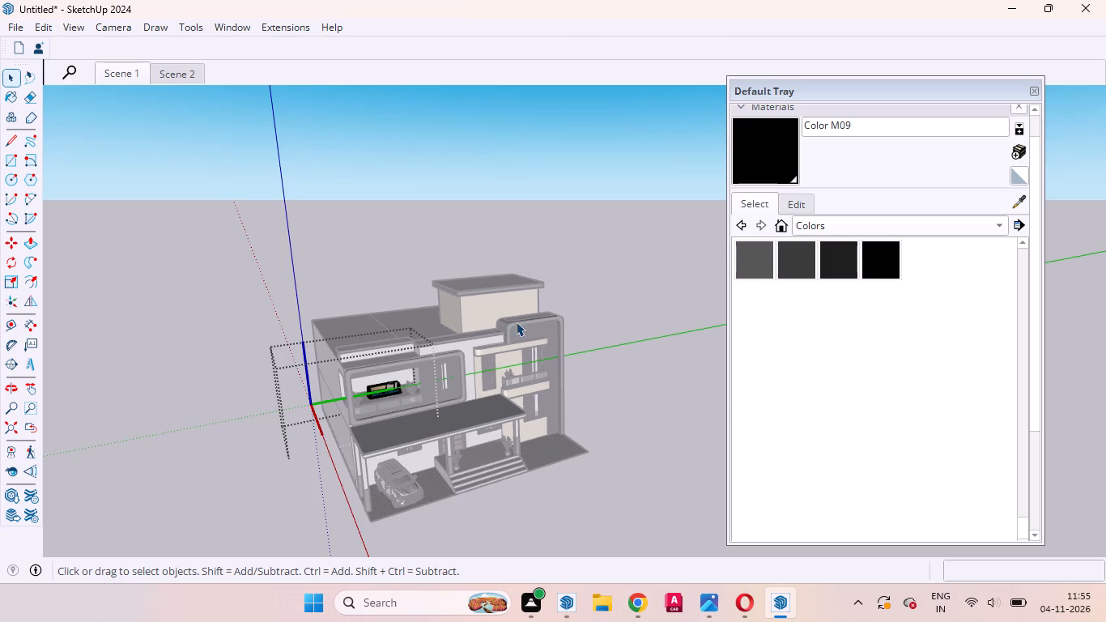
scroll(522, 386, "up", 2, "ctrl")
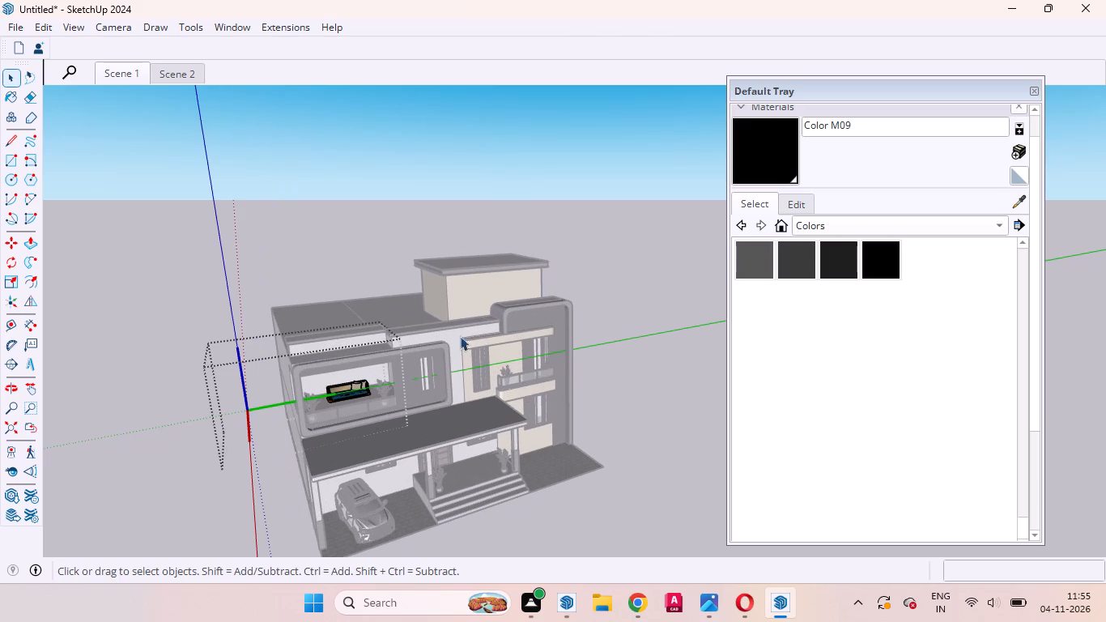
Restore the Scene 1 view and leave the swing component so the whole house model is active.
left_click(113, 74)
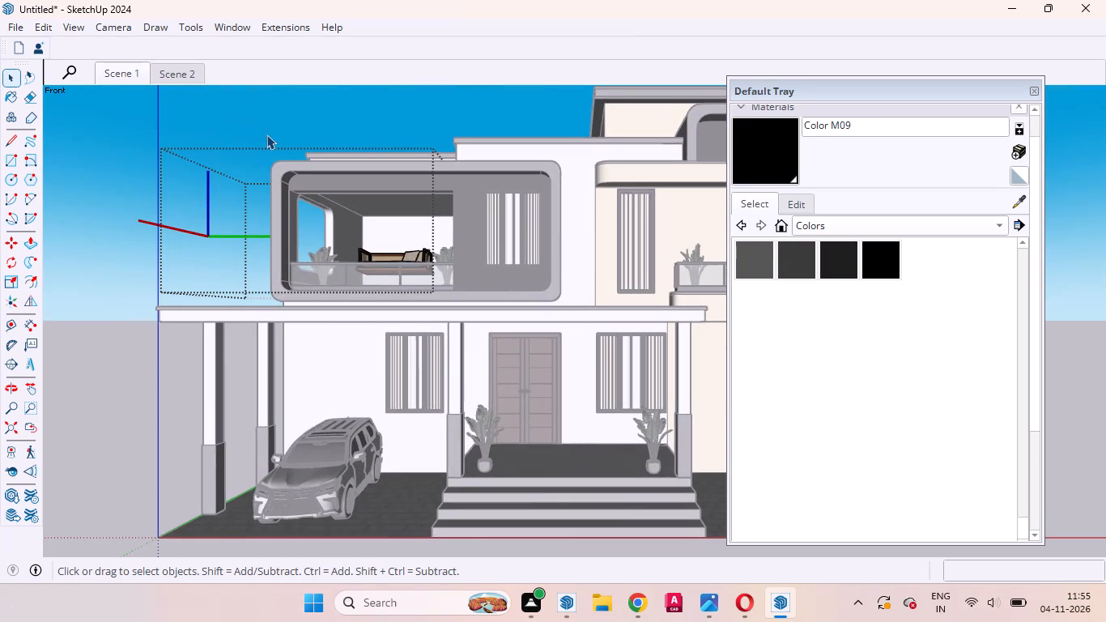
left_click(266, 134)
left_click(266, 134)
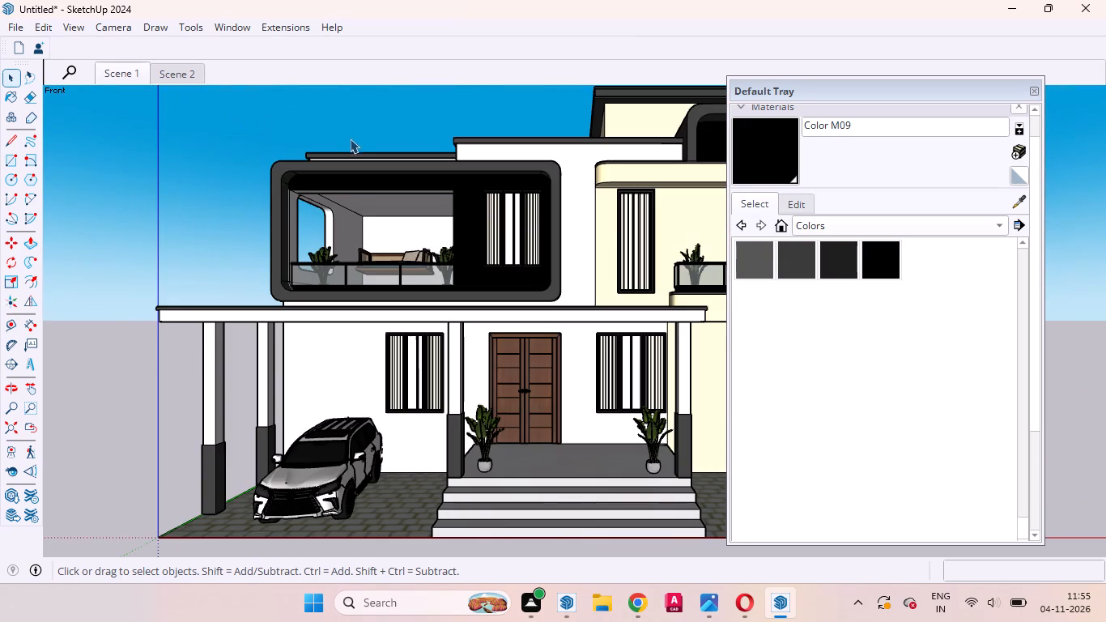
Examine the upper balcony with its swing and the house's front facade from several angles and distances.
scroll(351, 140, "up", 6, "ctrl")
scroll(351, 140, "down", 1, "ctrl")
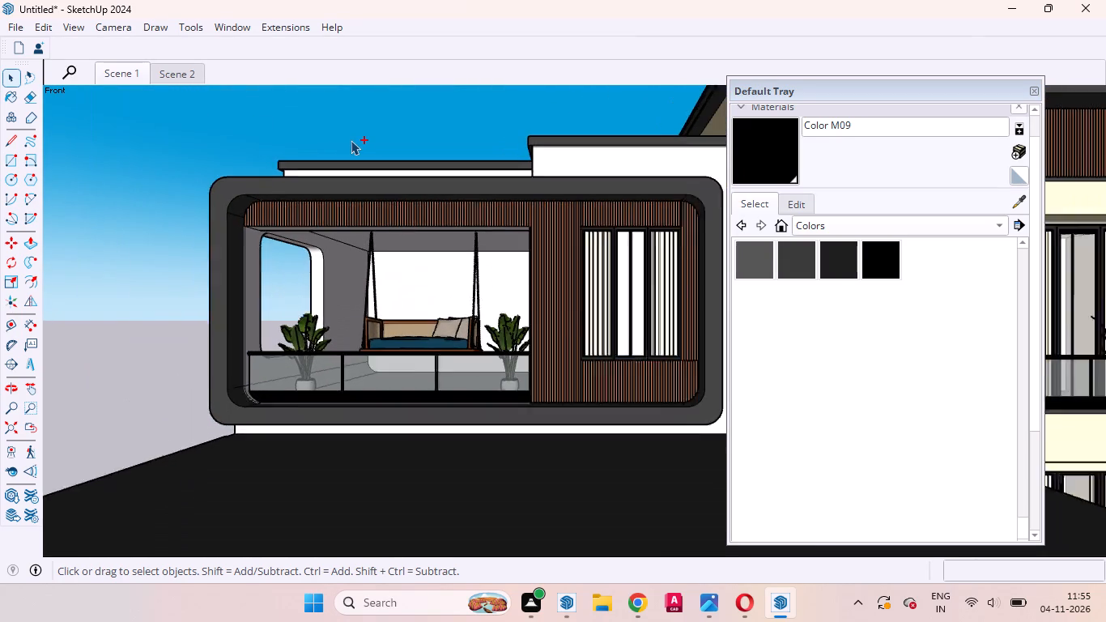
scroll(351, 140, "down", 2, "ctrl")
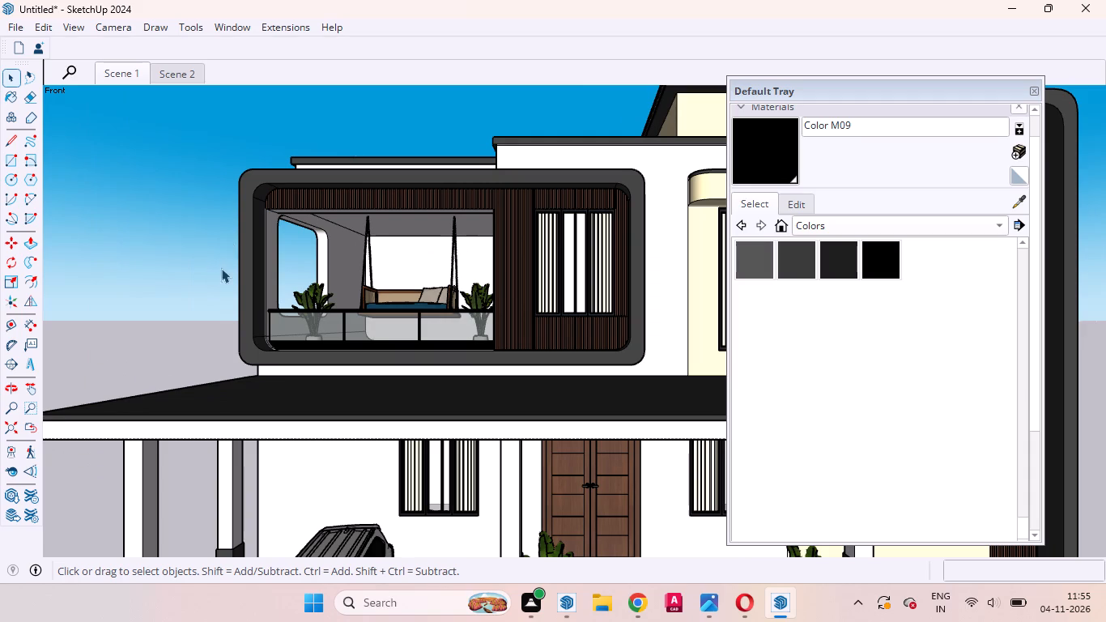
scroll(257, 249, "down", 12)
scroll(447, 257, "up", 8)
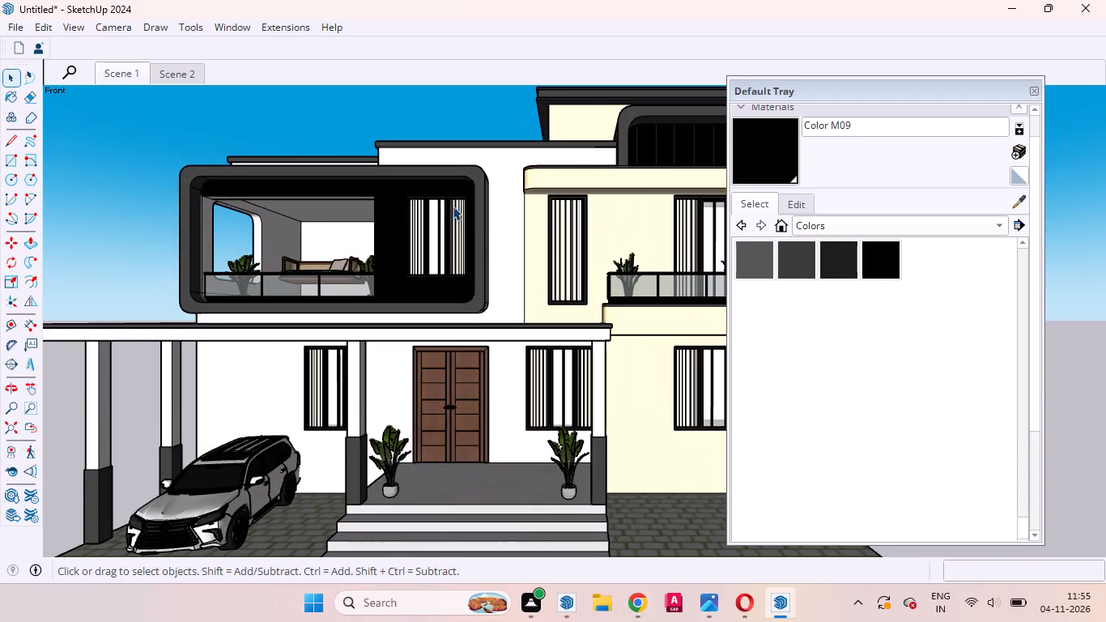
middle_click_drag(479, 236, 513, 299)
scroll(495, 232, "down", 4)
scroll(497, 243, "up", 5)
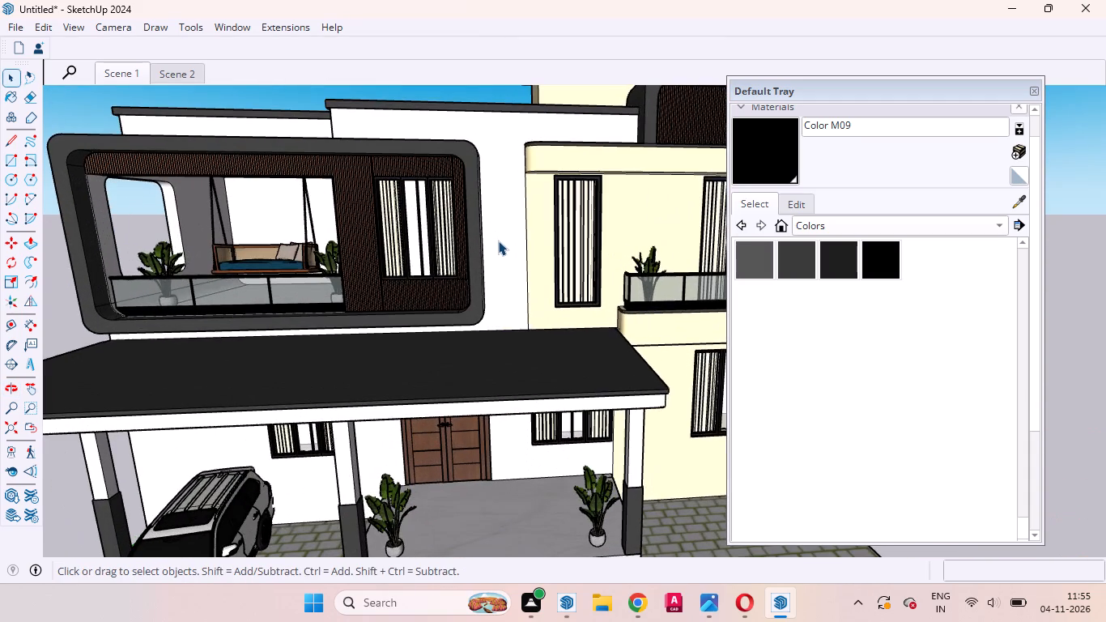
scroll(511, 222, "down", 3)
scroll(521, 237, "up", 3)
middle_click_drag(521, 246, 621, 241)
scroll(525, 247, "up", 1)
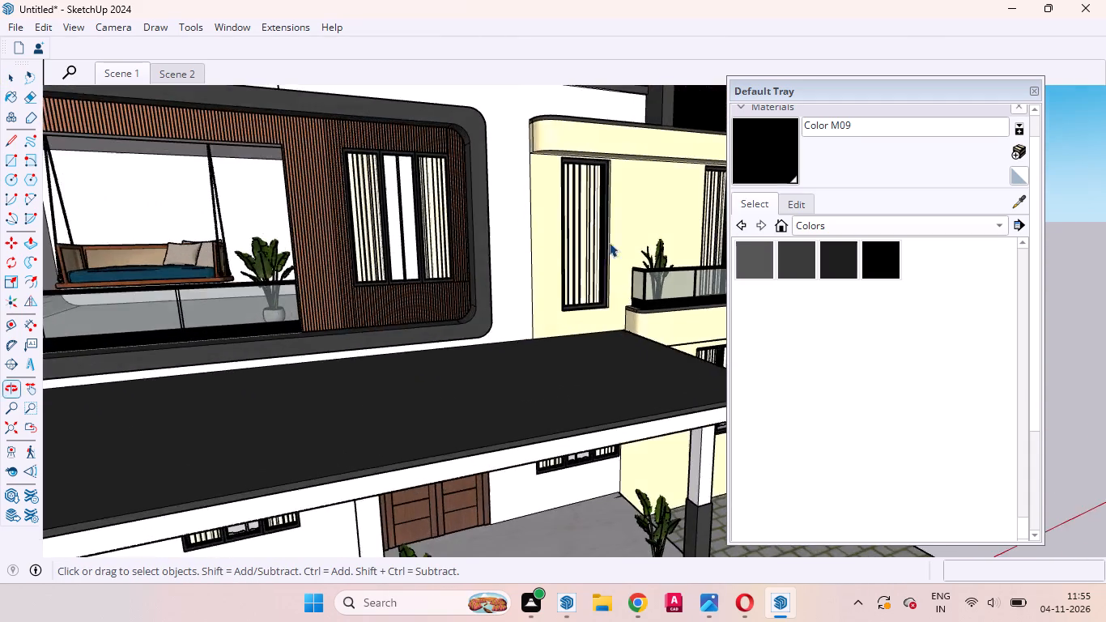
scroll(592, 224, "down", 9)
scroll(558, 232, "up", 4)
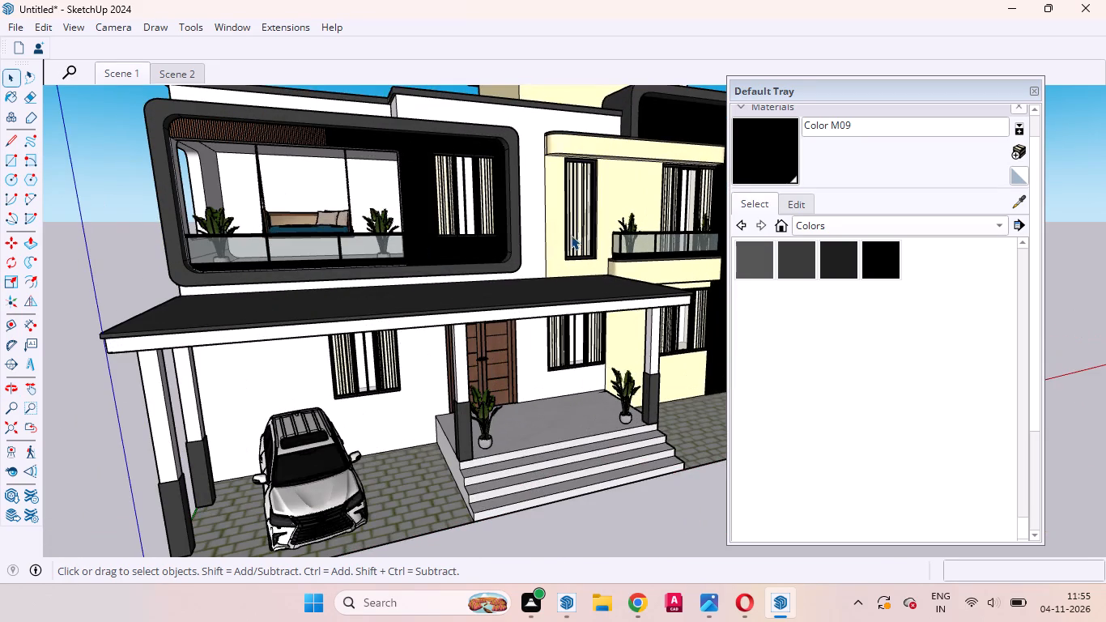
scroll(573, 241, "down", 7)
scroll(571, 146, "up", 4)
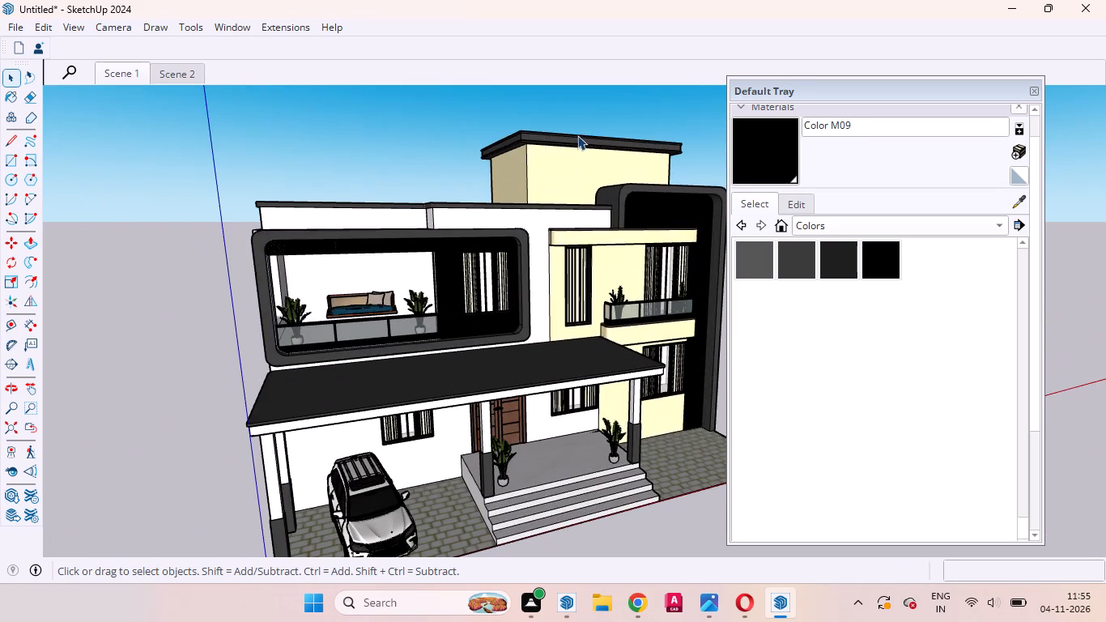
scroll(572, 186, "up", 1)
middle_click_drag(563, 217, 563, 130)
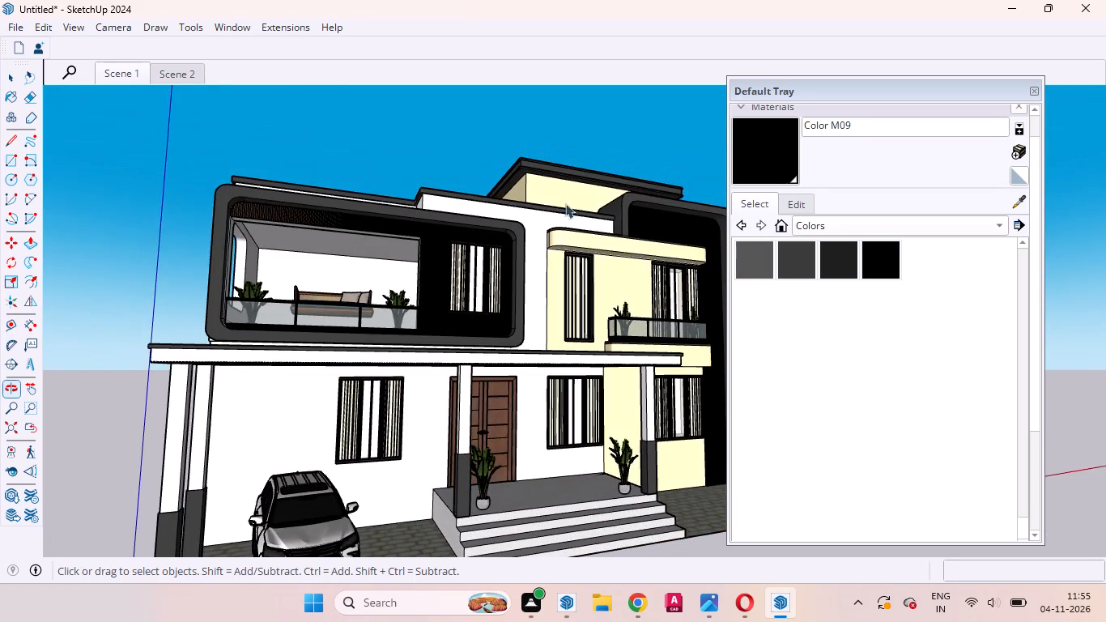
scroll(573, 230, "down", 3)
scroll(583, 286, "up", 4)
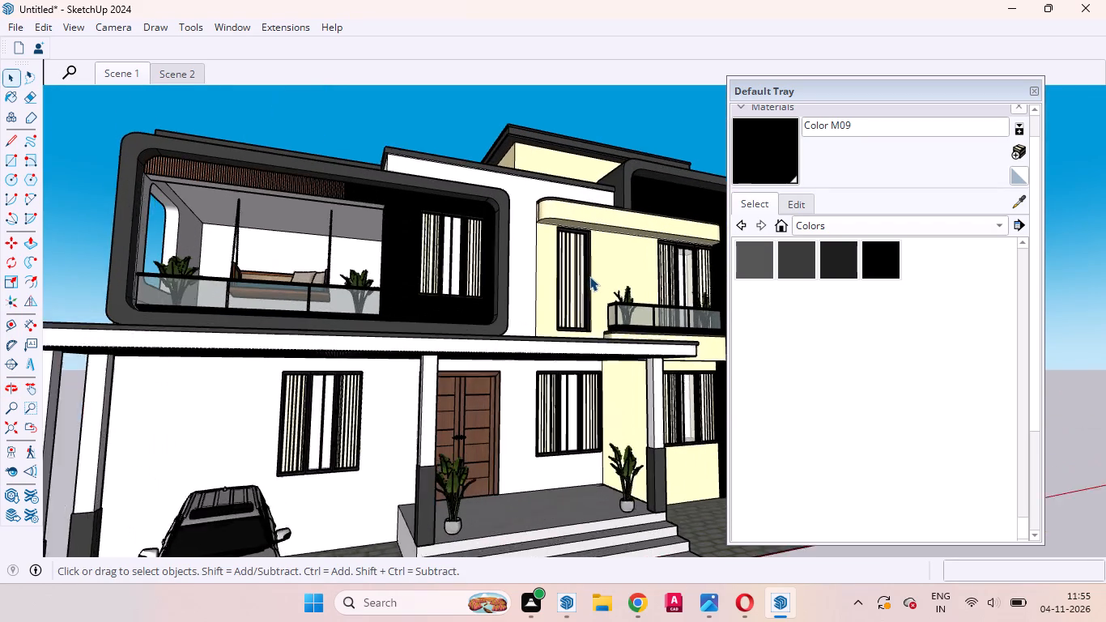
scroll(589, 276, "up", 1)
scroll(589, 276, "down", 1)
middle_click_drag(584, 288, 476, 288)
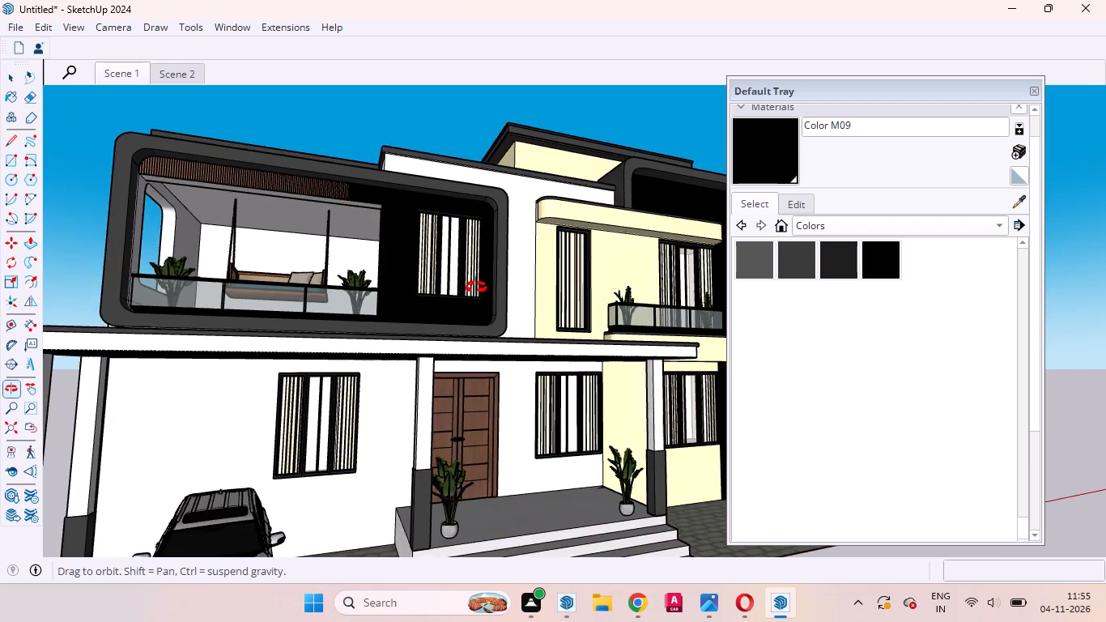
middle_click_drag(476, 288, 324, 277)
scroll(337, 267, "up", 3)
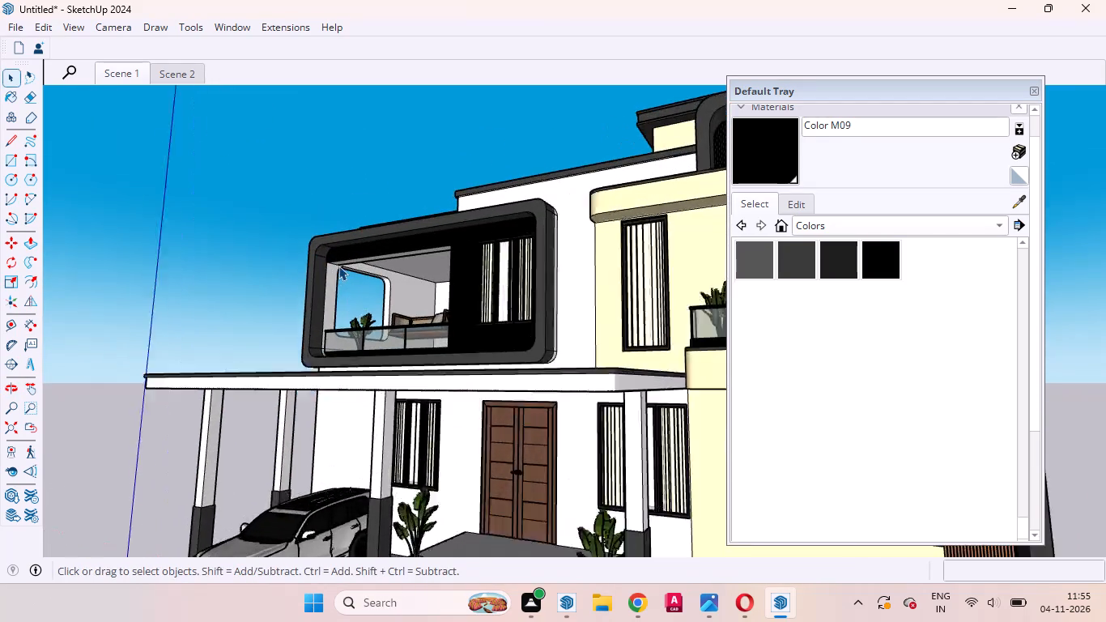
scroll(343, 262, "up", 5)
middle_click_drag(357, 263, 681, 340)
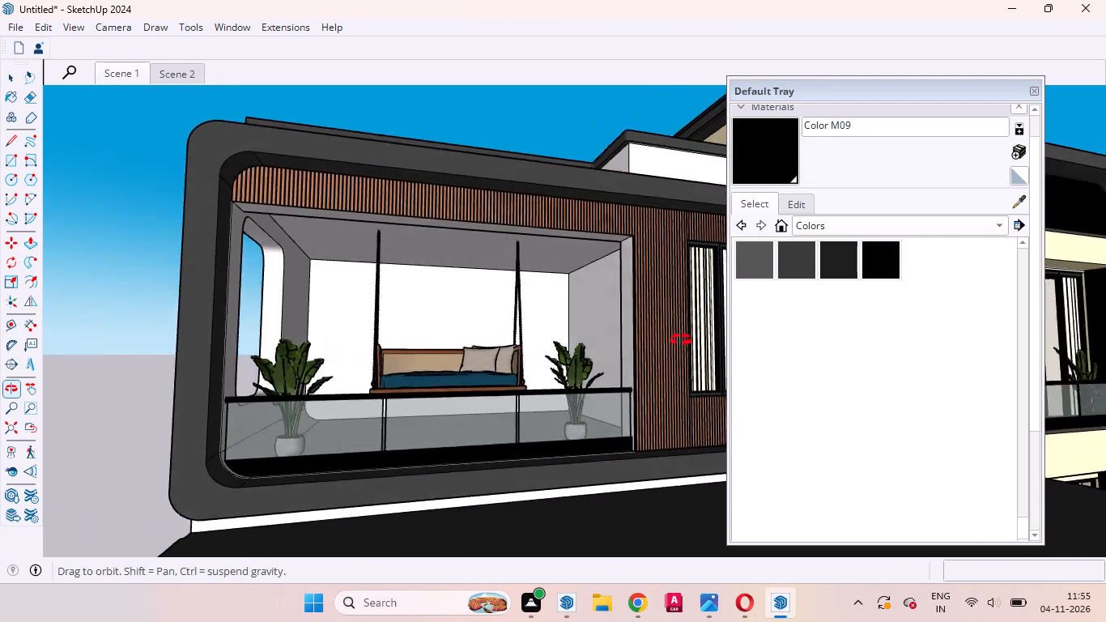
middle_click_drag(681, 340, 695, 372)
scroll(441, 313, "down", 11)
scroll(521, 283, "up", 4)
middle_click_drag(514, 305, 432, 296)
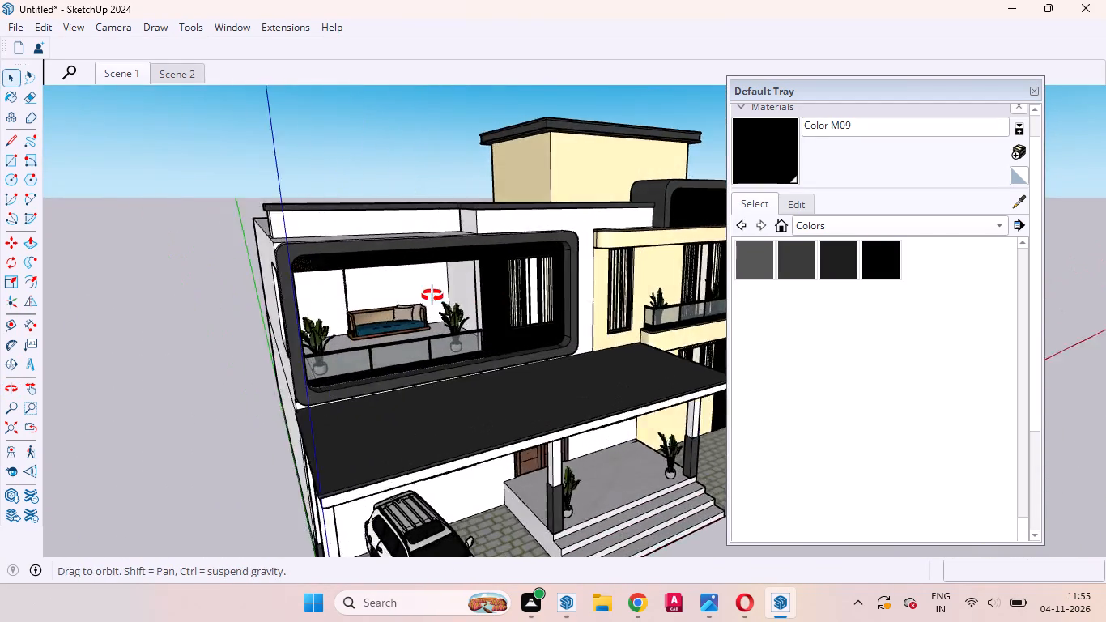
middle_click_drag(432, 296, 312, 266)
scroll(344, 264, "down", 10)
scroll(589, 286, "up", 4)
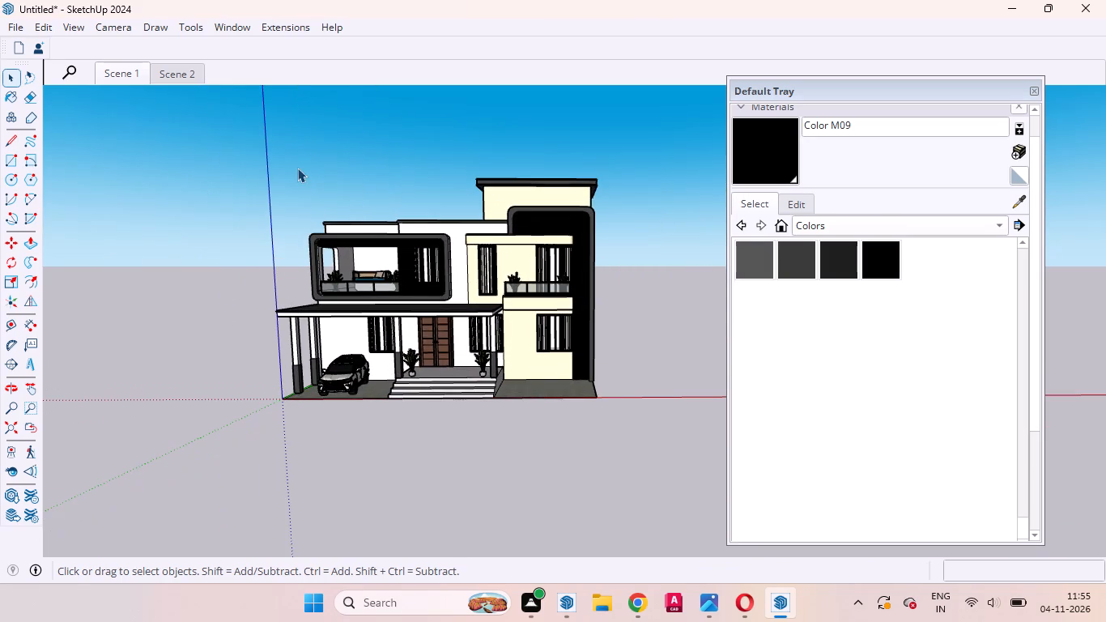
Open 3D Warehouse and browse the swing model results for a different balcony swing.
left_click(240, 32)
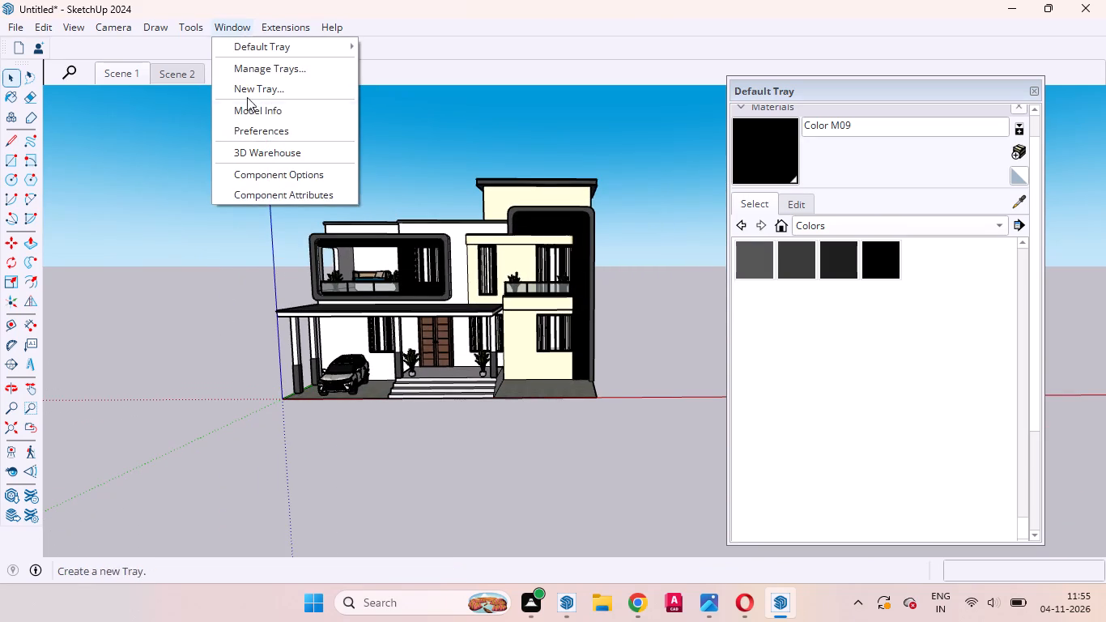
left_click(262, 152)
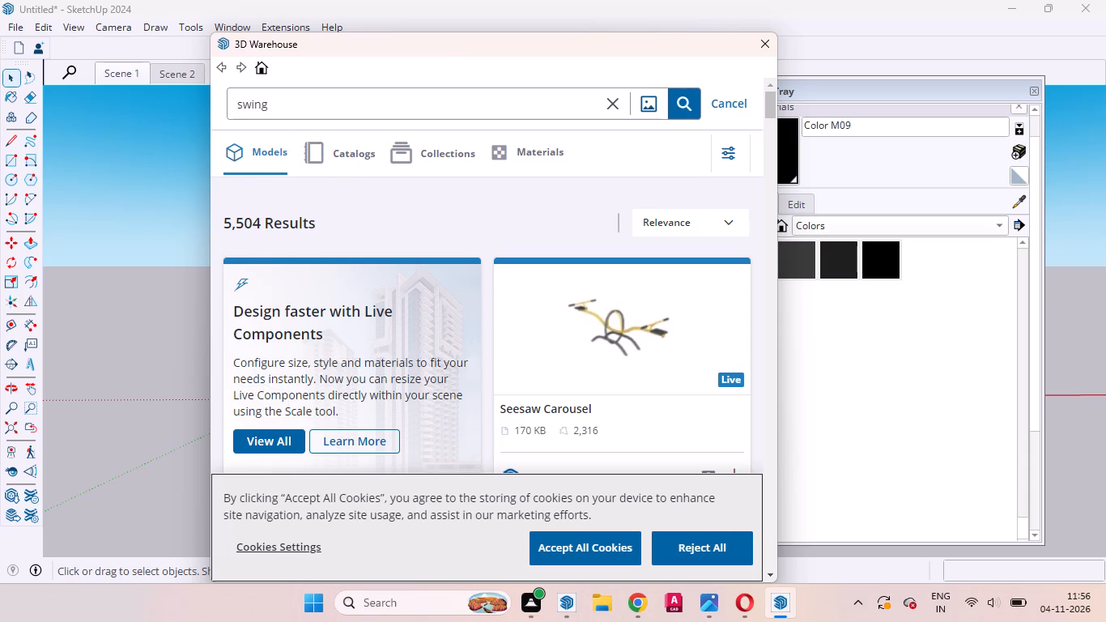
scroll(340, 243, "down", 2)
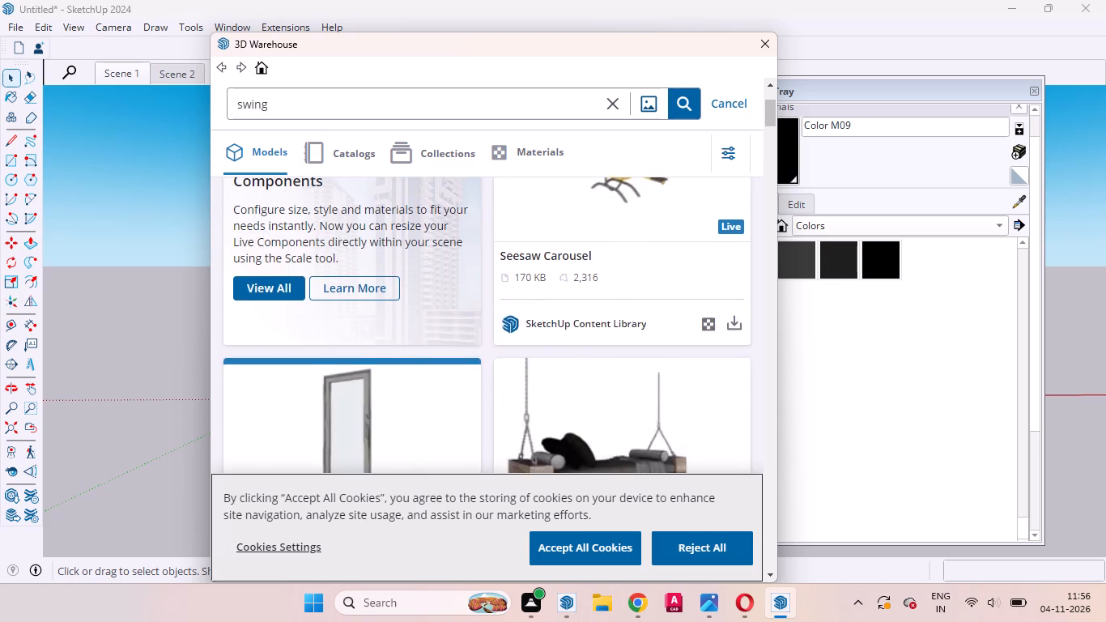
scroll(340, 243, "down", 1)
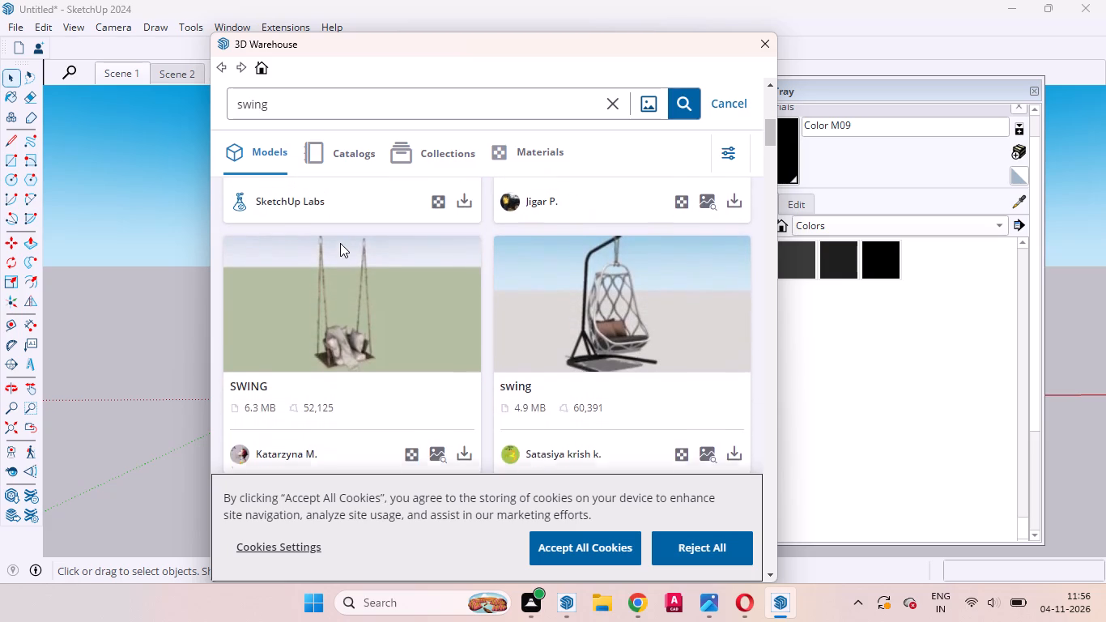
scroll(340, 243, "down", 1)
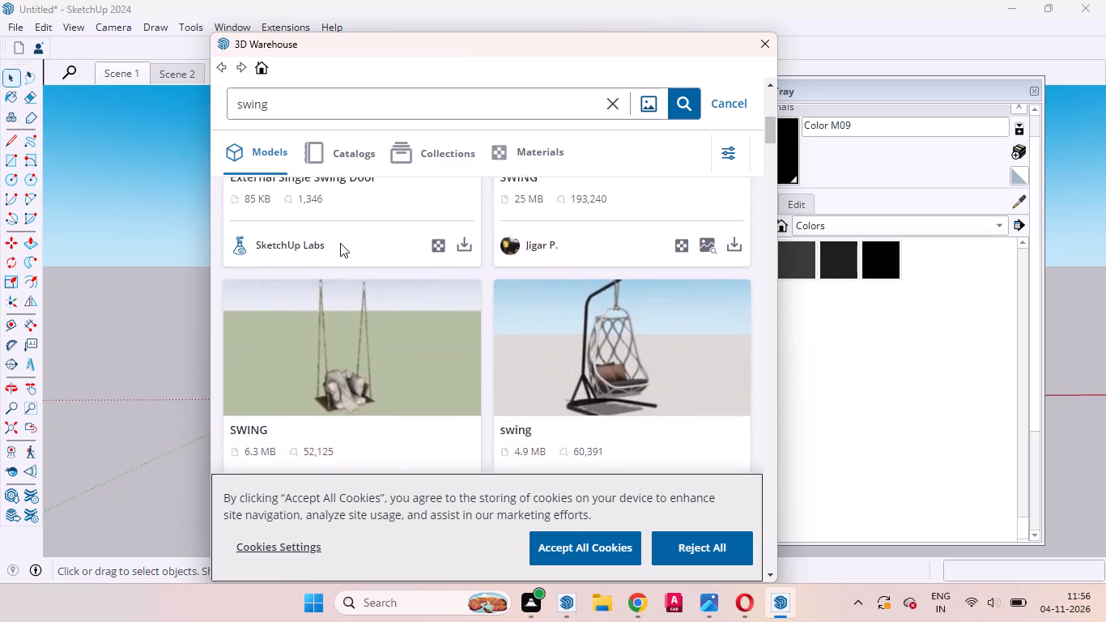
scroll(340, 243, "down", 2)
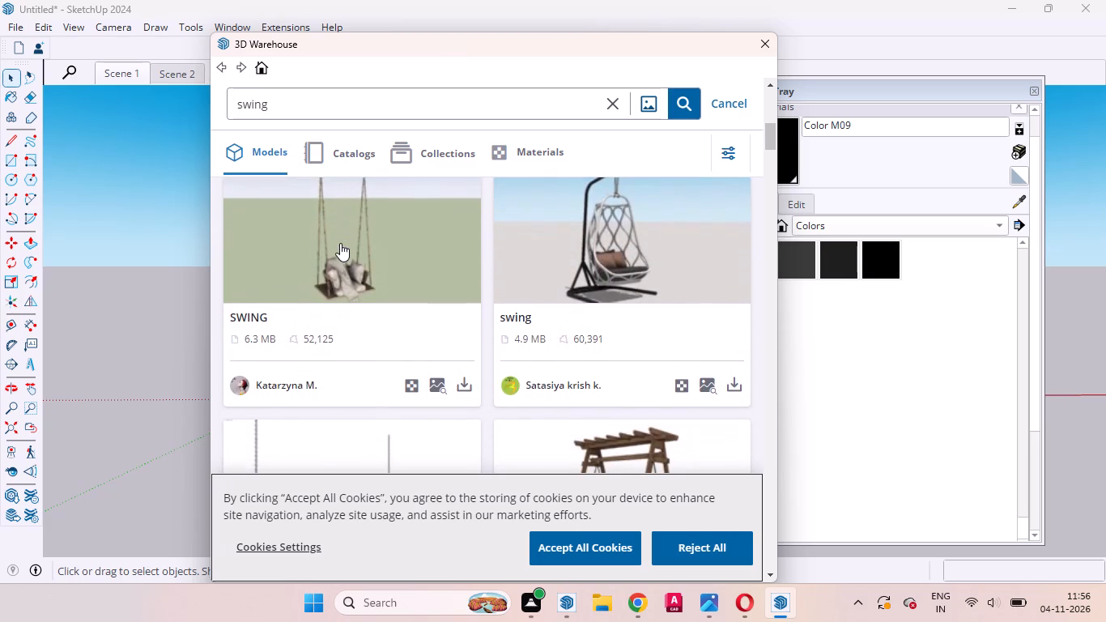
scroll(340, 243, "down", 1)
scroll(340, 243, "up", 3)
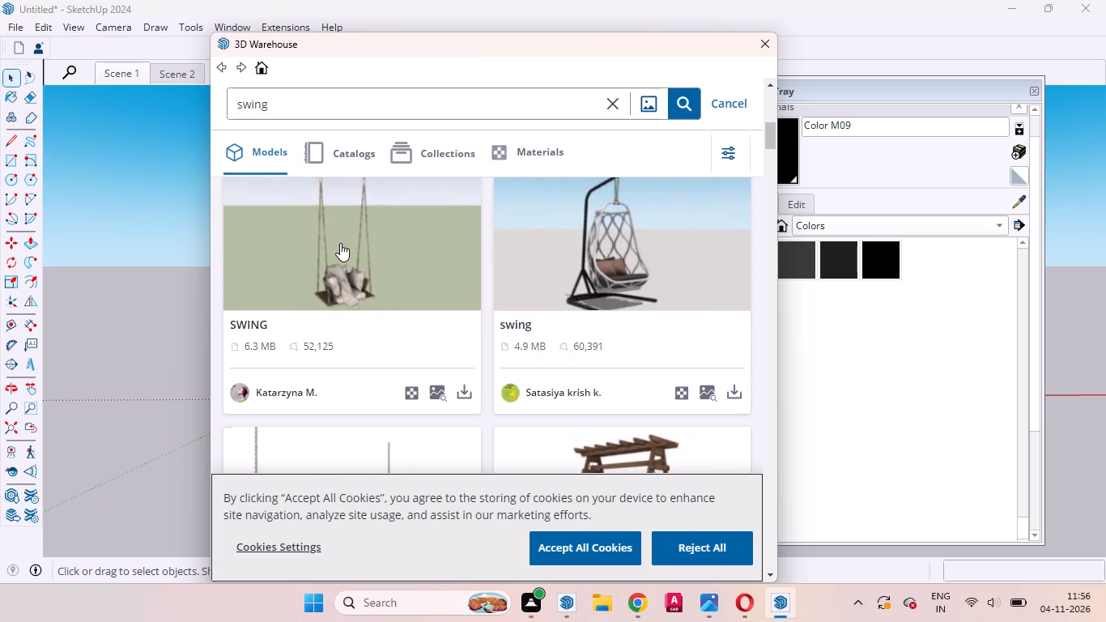
scroll(340, 243, "up", 2)
scroll(340, 243, "down", 2)
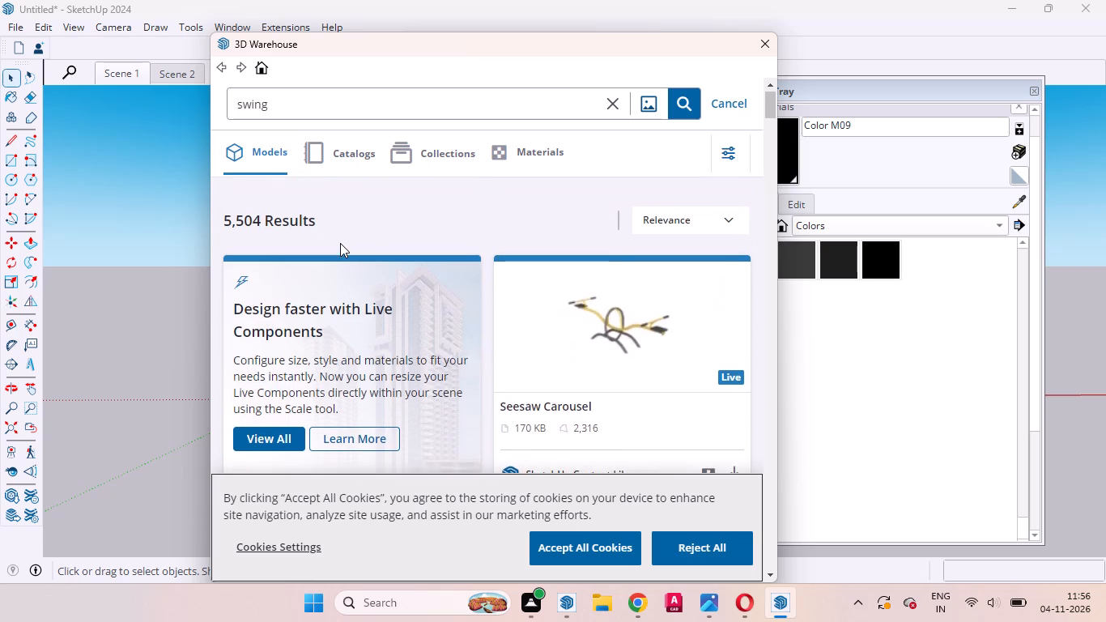
scroll(340, 243, "down", 3)
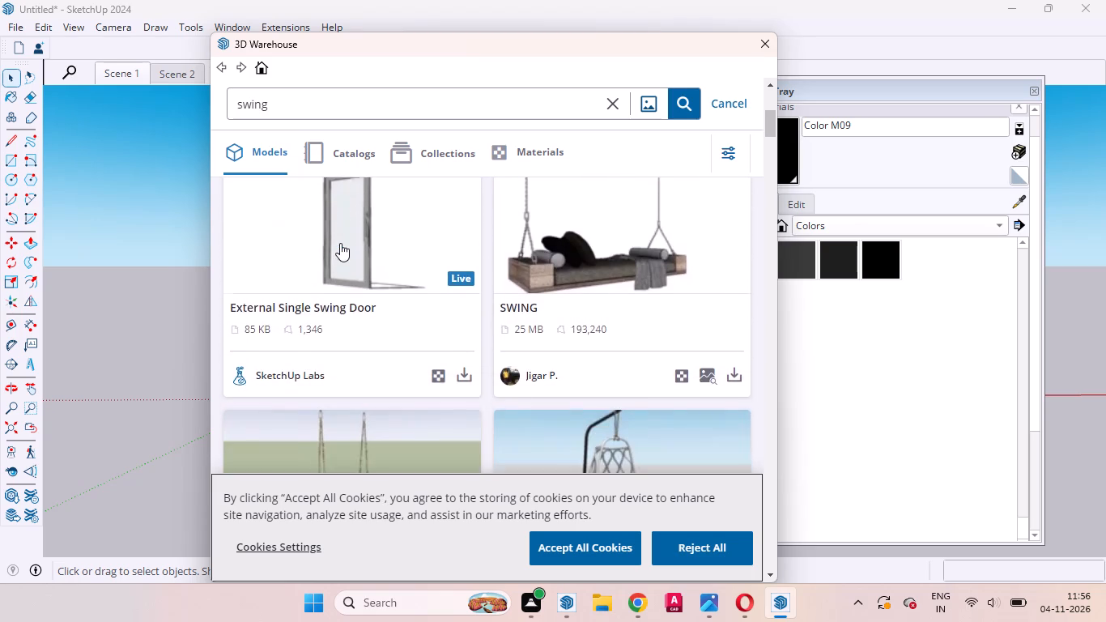
scroll(340, 243, "down", 4)
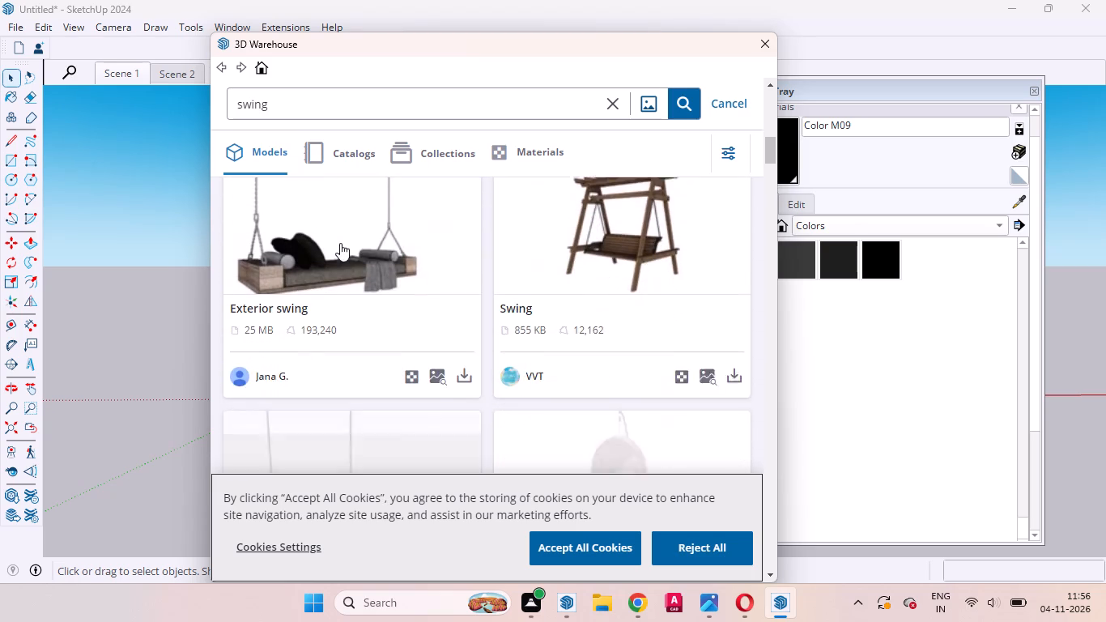
scroll(340, 243, "down", 1)
scroll(340, 243, "up", 1)
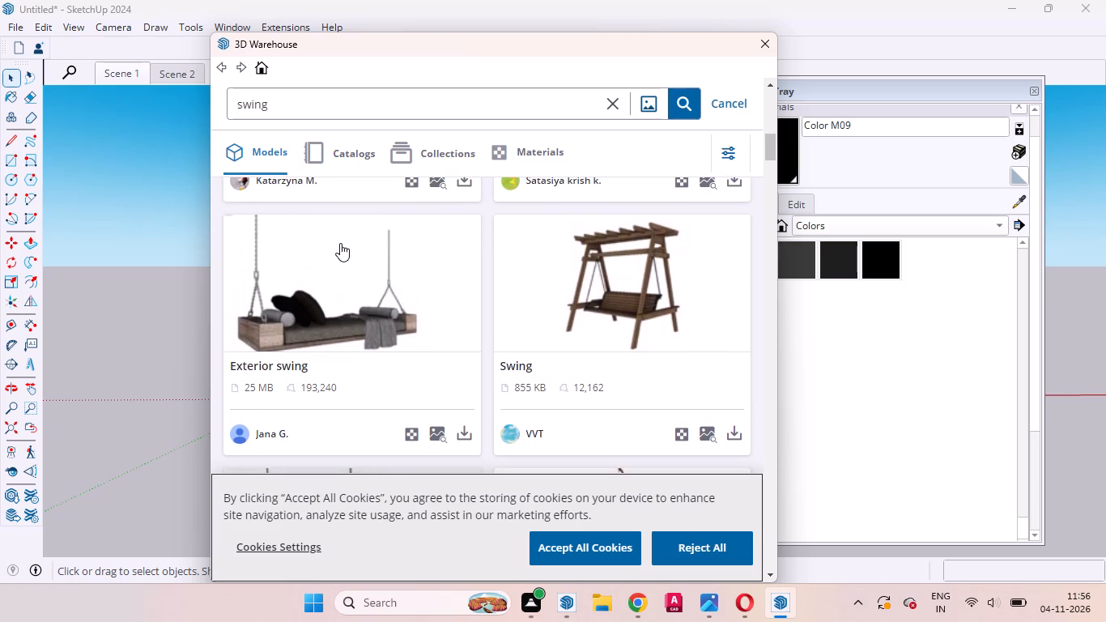
scroll(340, 243, "down", 2)
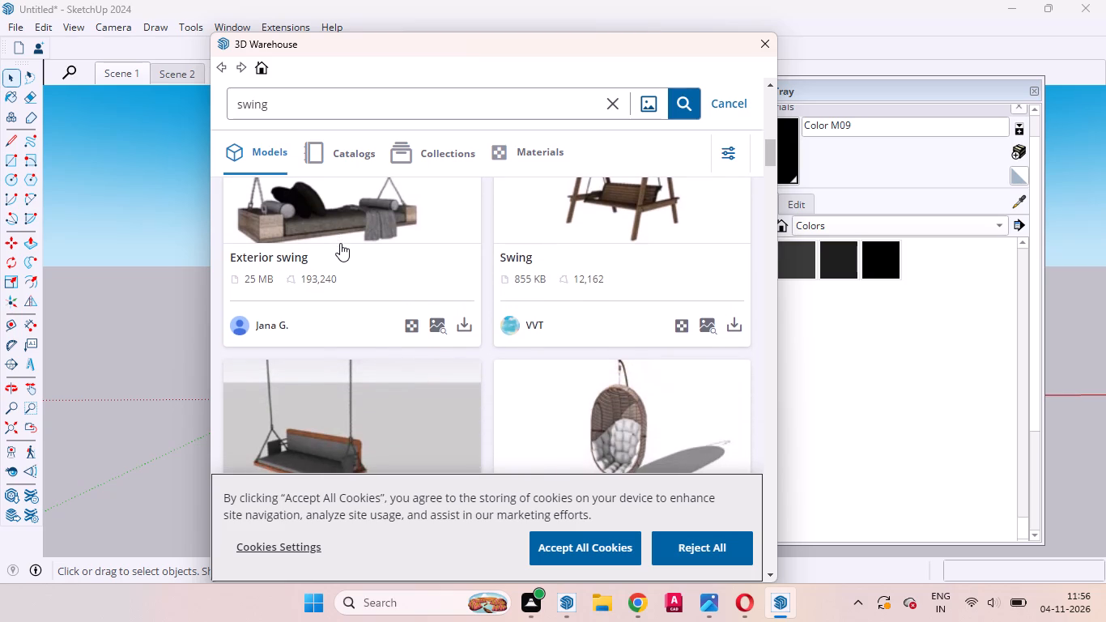
scroll(340, 243, "down", 3)
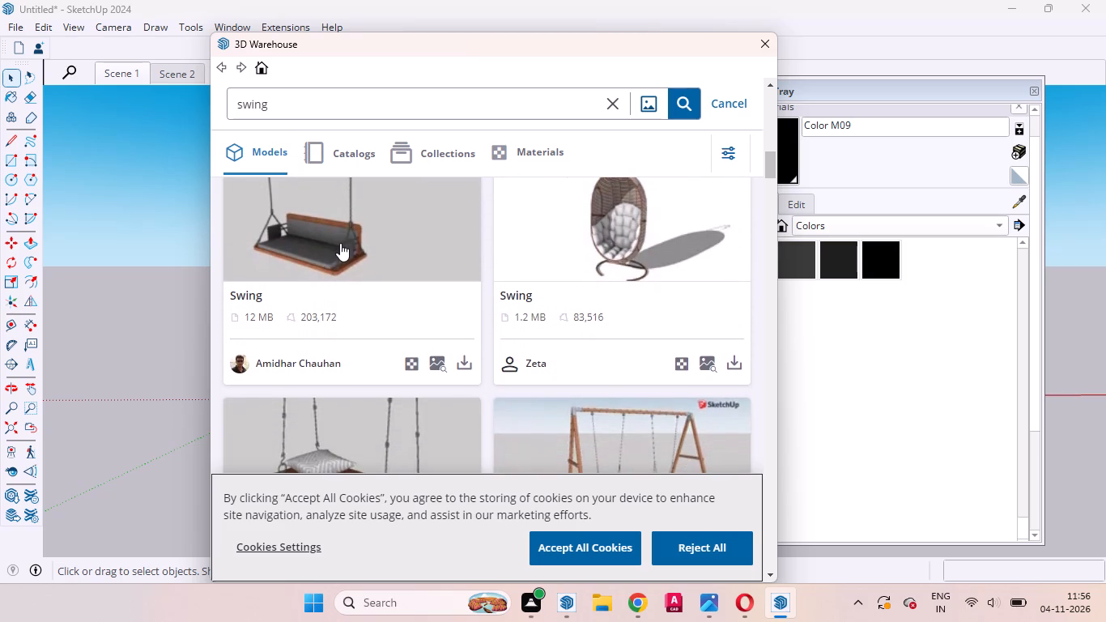
Load the 12 MB chain-hung Swing with wooden frame and grey cushions, placing it on the paving beside the front steps.
left_click(467, 361)
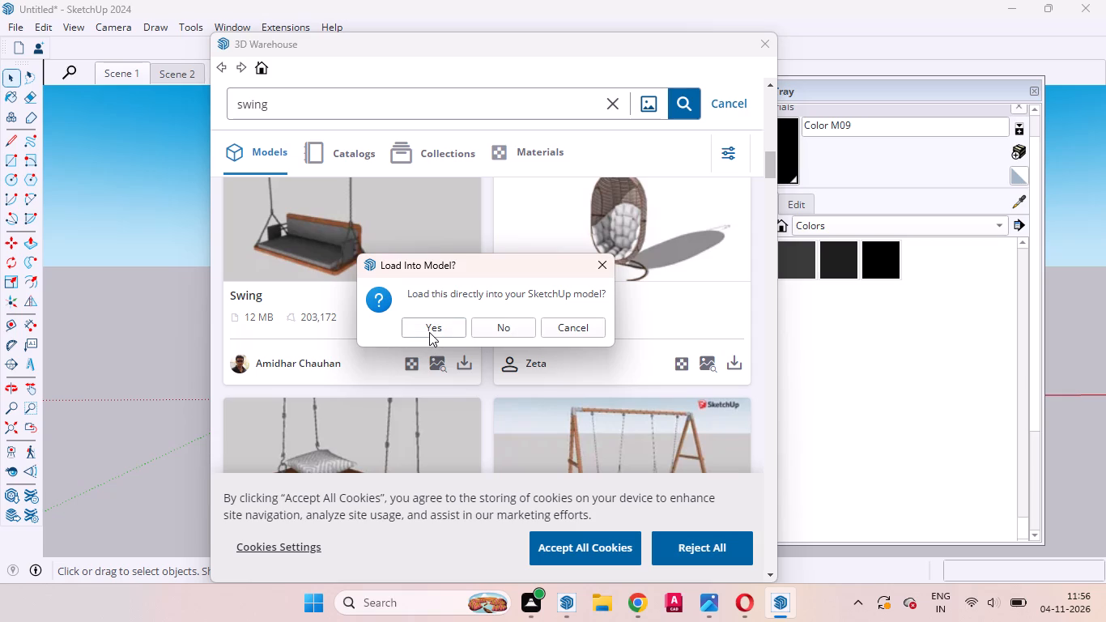
left_click(426, 329)
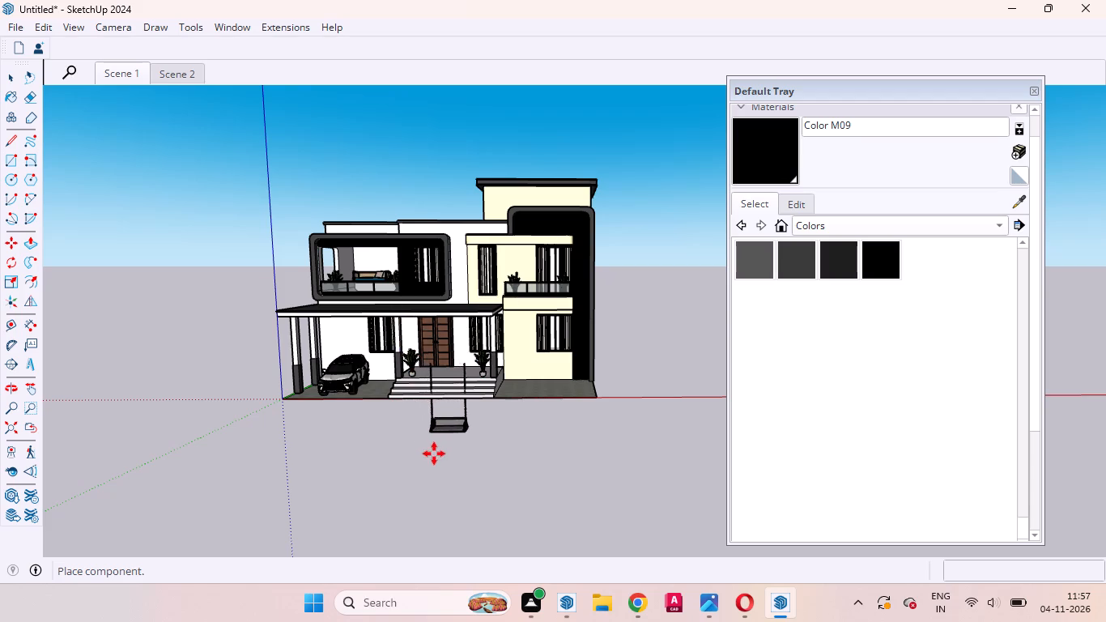
left_click(508, 399)
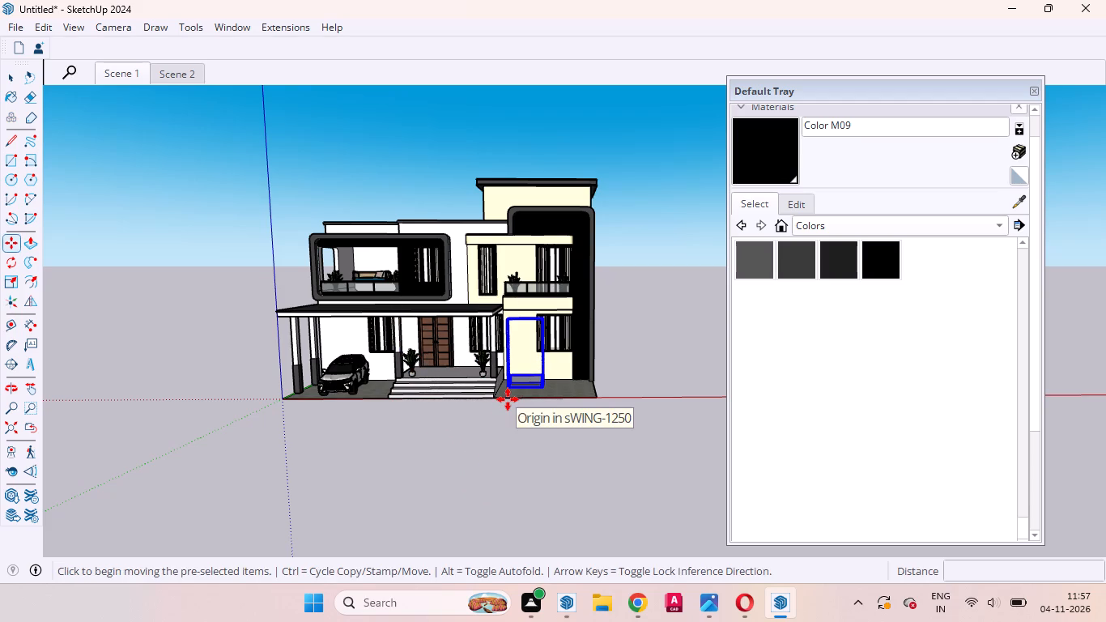
key("space")
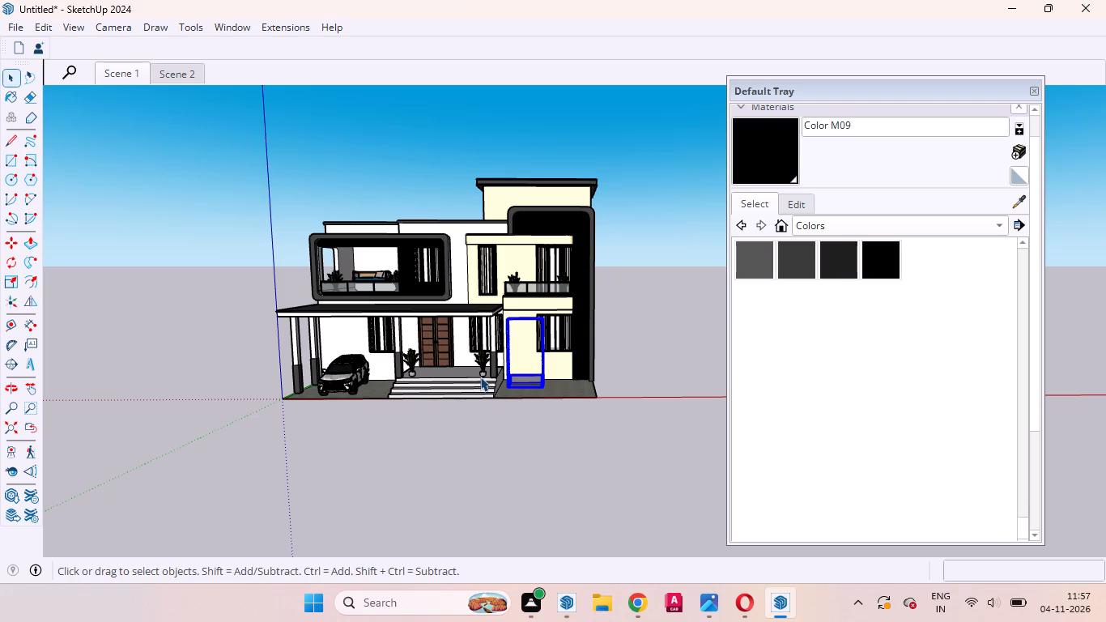
Erase the existing blue-cushioned swing from the upper balcony.
scroll(480, 377, "up", 4)
scroll(480, 377, "down", 6)
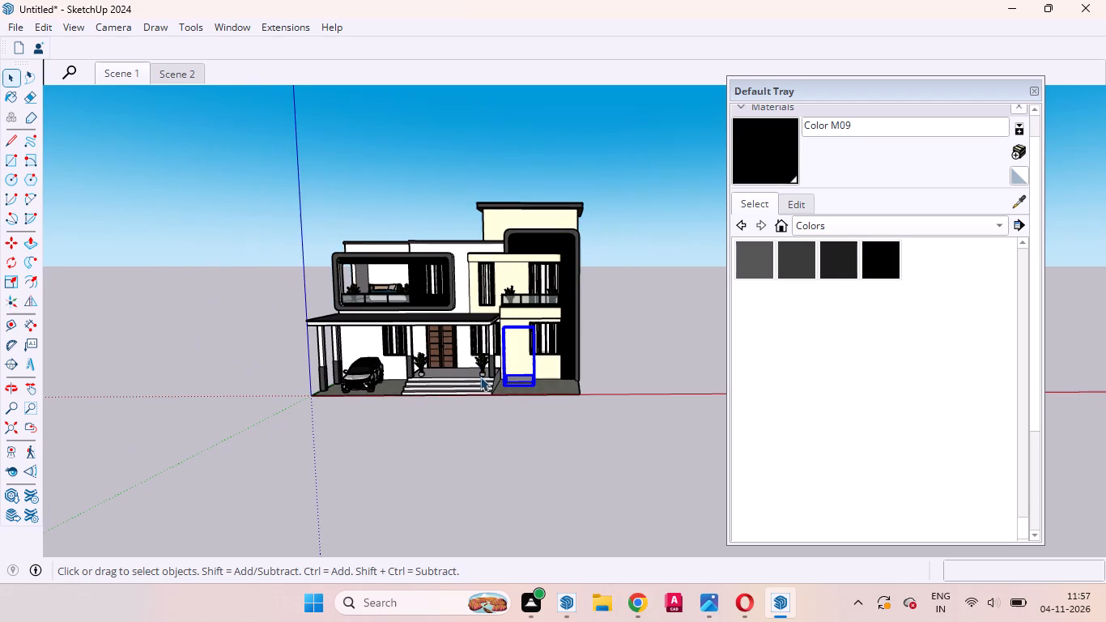
middle_click(480, 377)
scroll(480, 377, "down", 6)
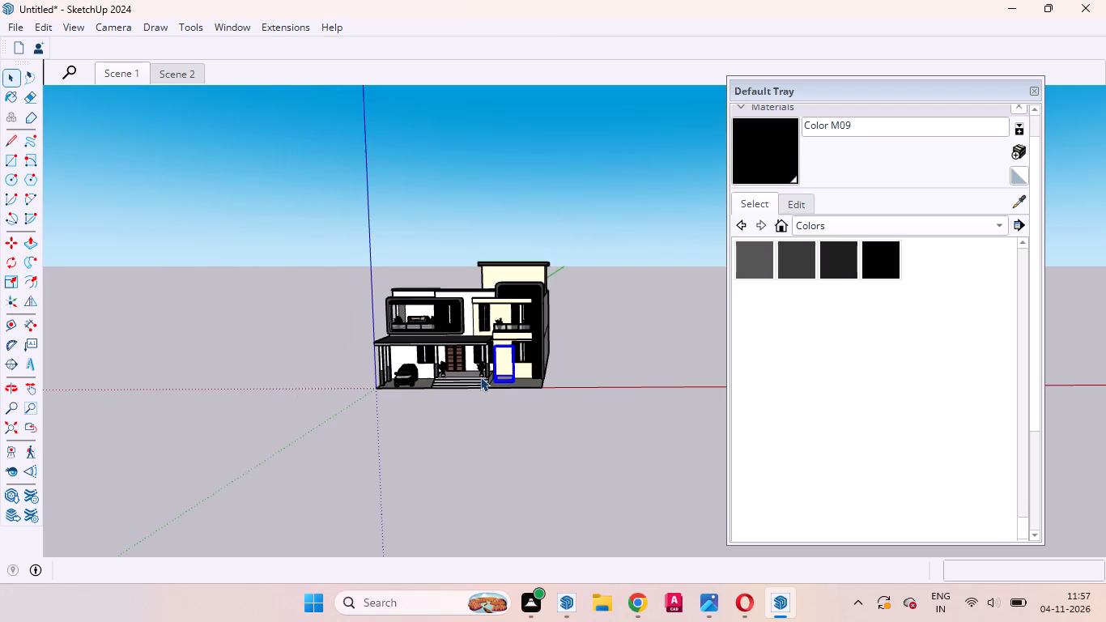
scroll(480, 377, "up", 4)
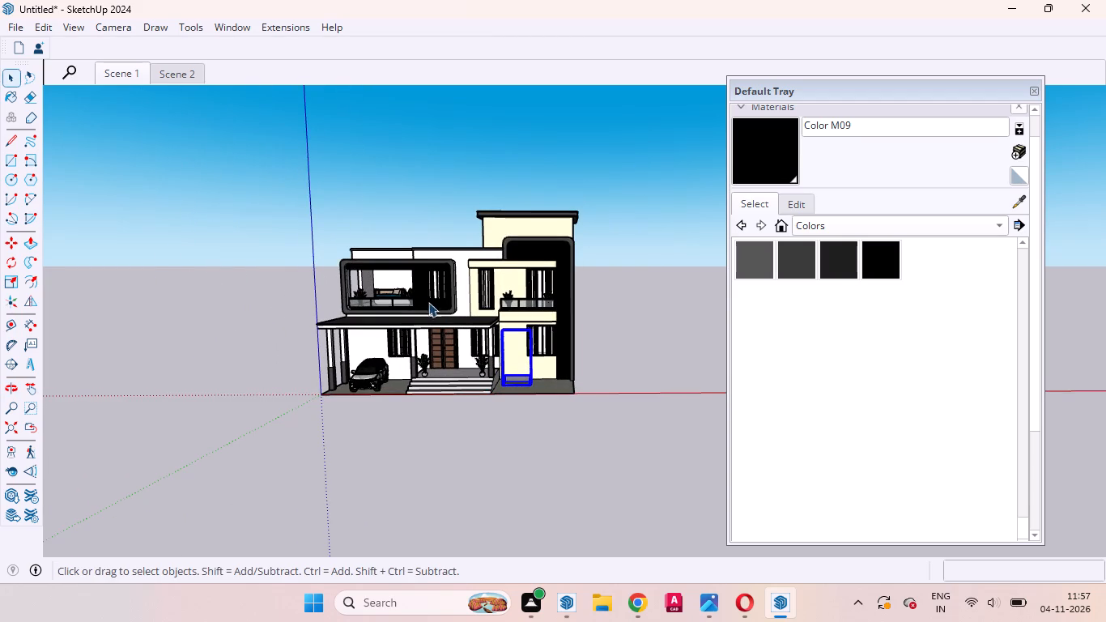
scroll(389, 301, "up", 19)
middle_click_drag(413, 339, 444, 370)
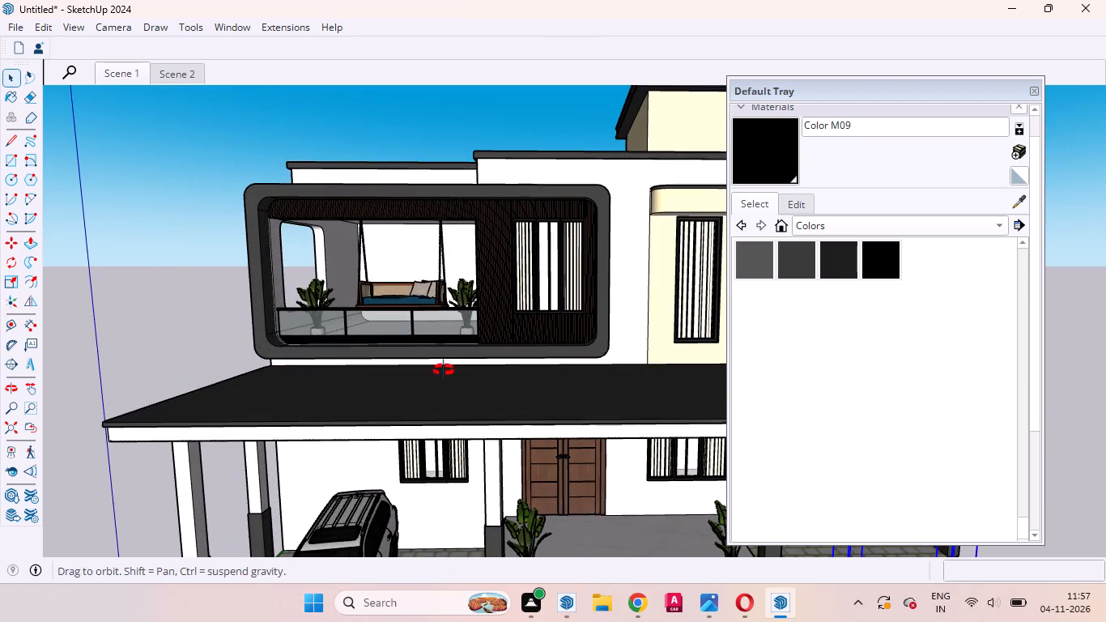
middle_click_drag(444, 370, 563, 478)
scroll(563, 478, "up", 1)
scroll(380, 335, "up", 9)
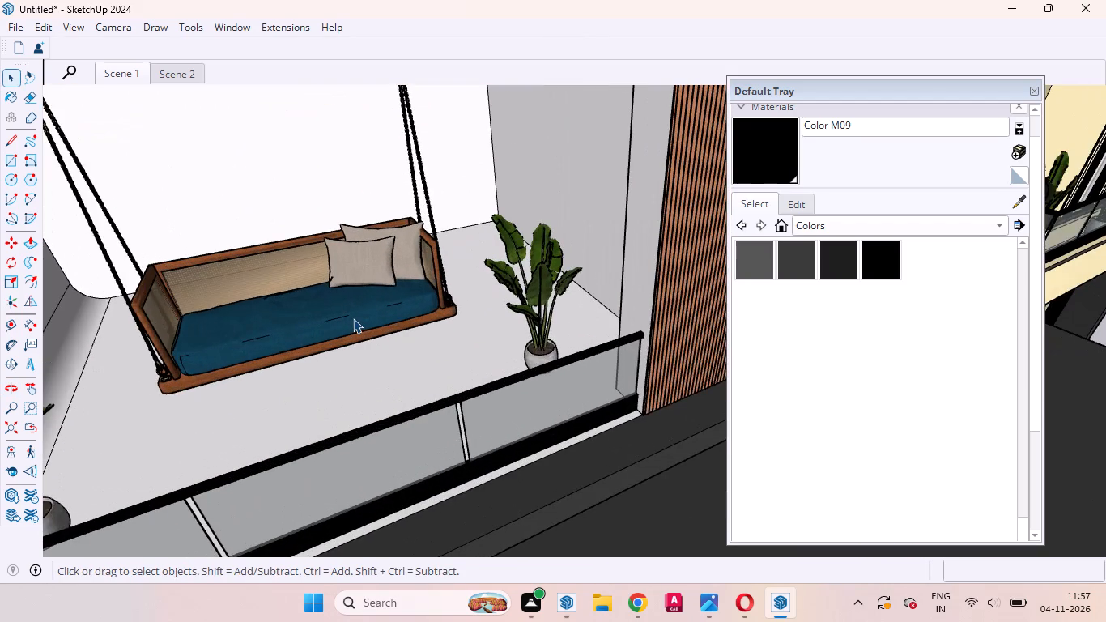
left_click(353, 318)
right_click(353, 316)
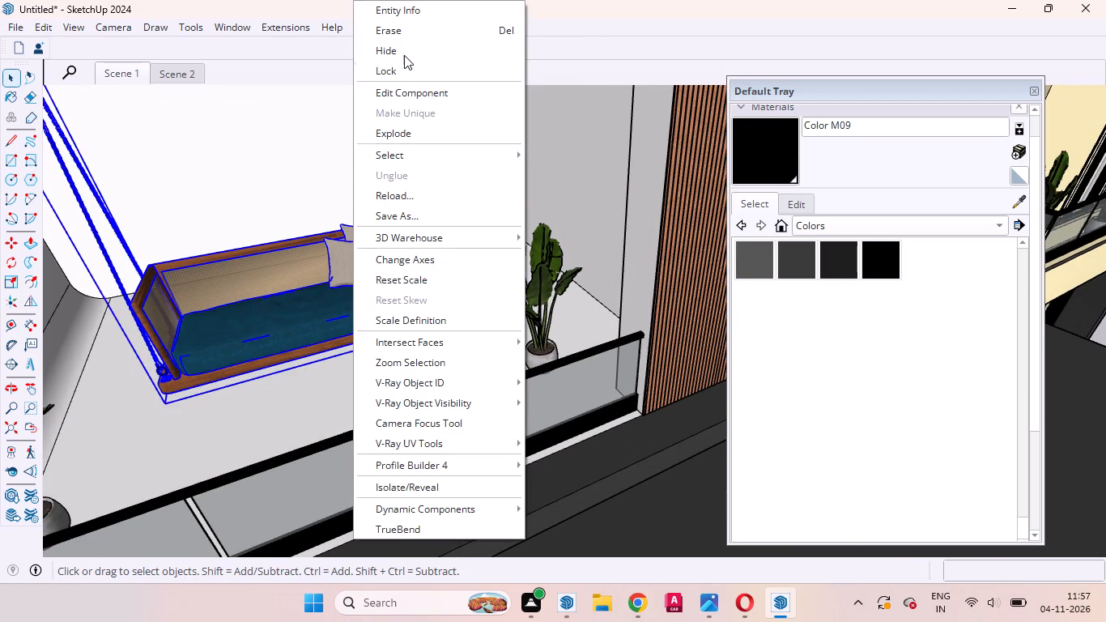
left_click(404, 32)
Examine the emptied balcony and the new grey-cushioned swing's seat and chains beside the front steps.
scroll(370, 249, "down", 2)
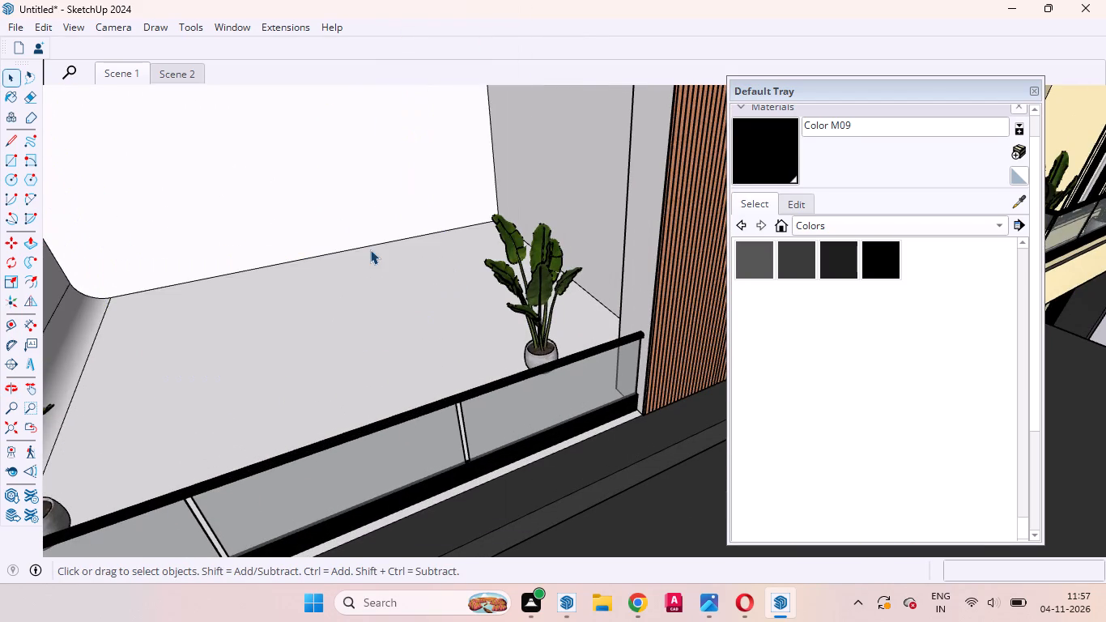
scroll(370, 249, "down", 14)
scroll(372, 248, "up", 1)
scroll(372, 248, "down", 2)
scroll(372, 248, "up", 1)
scroll(372, 248, "down", 1)
scroll(649, 341, "up", 14)
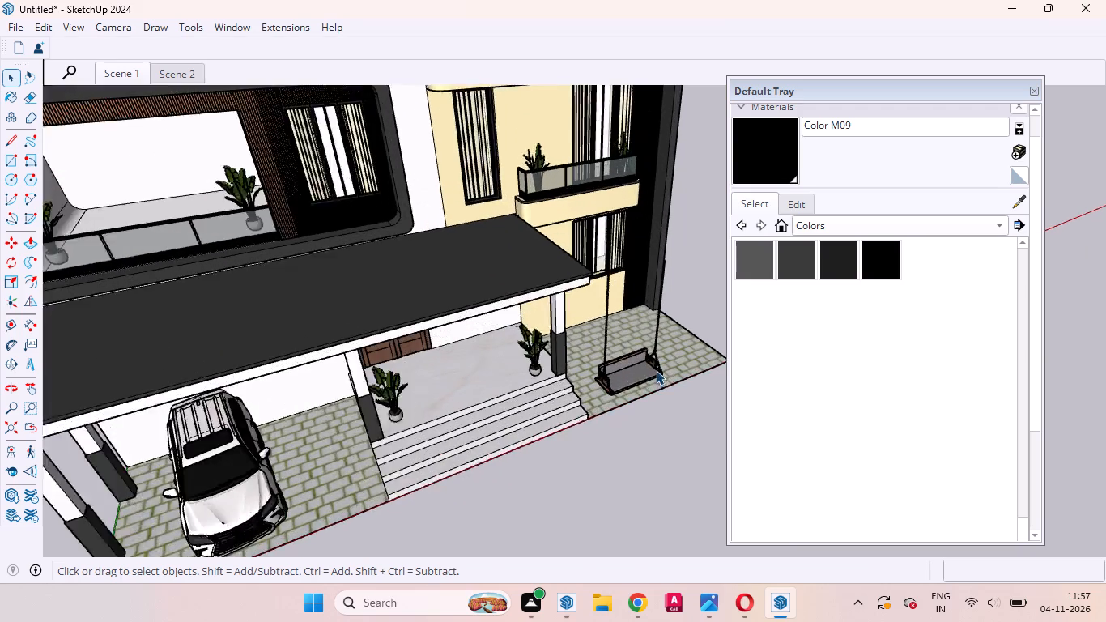
scroll(656, 370, "up", 20)
scroll(656, 370, "up", 1)
middle_click_drag(581, 386, 409, 326)
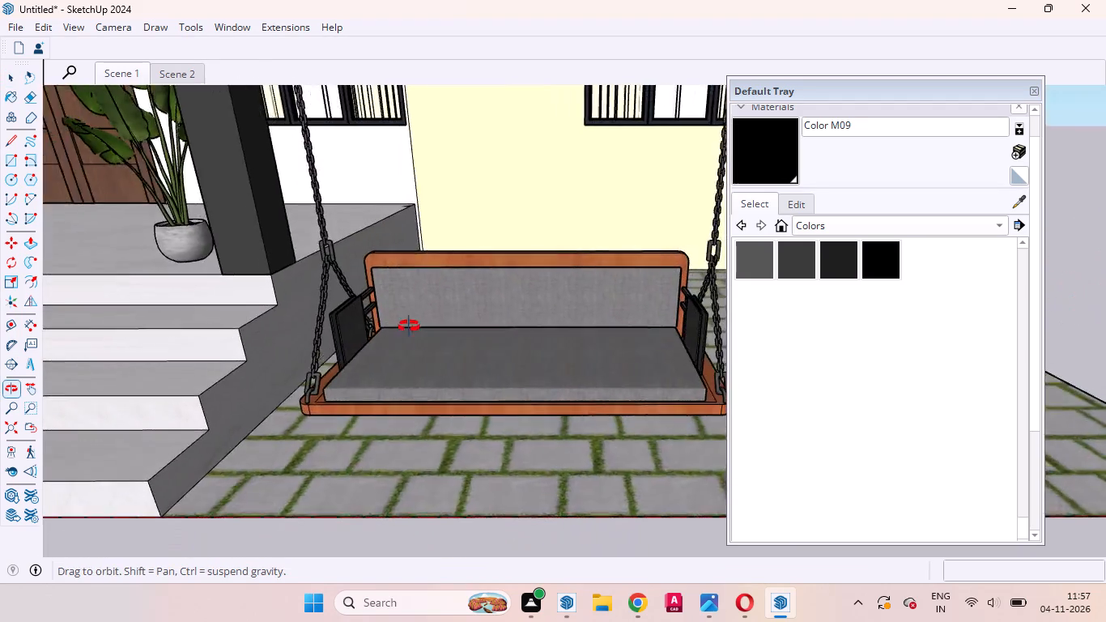
middle_click_drag(409, 326, 360, 419)
scroll(433, 369, "up", 4)
Move the grey-cushioned swing from beside the front steps into the upper balcony between the two potted plants, chain tops at the ceiling.
left_click(455, 400)
scroll(462, 410, "down", 11)
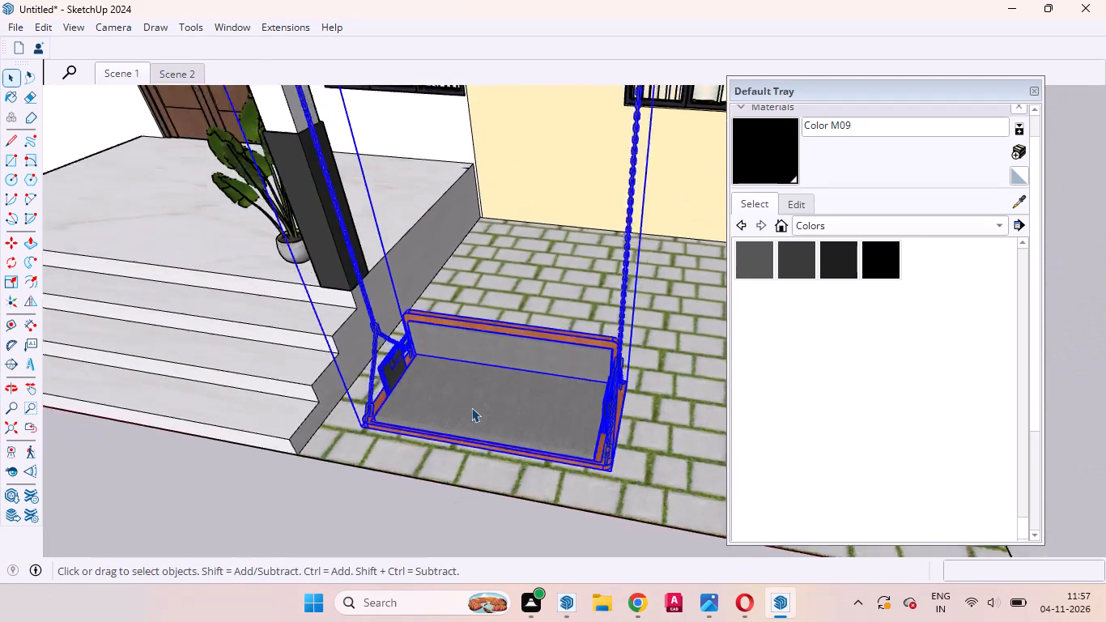
scroll(471, 407, "down", 16)
scroll(512, 148, "up", 5)
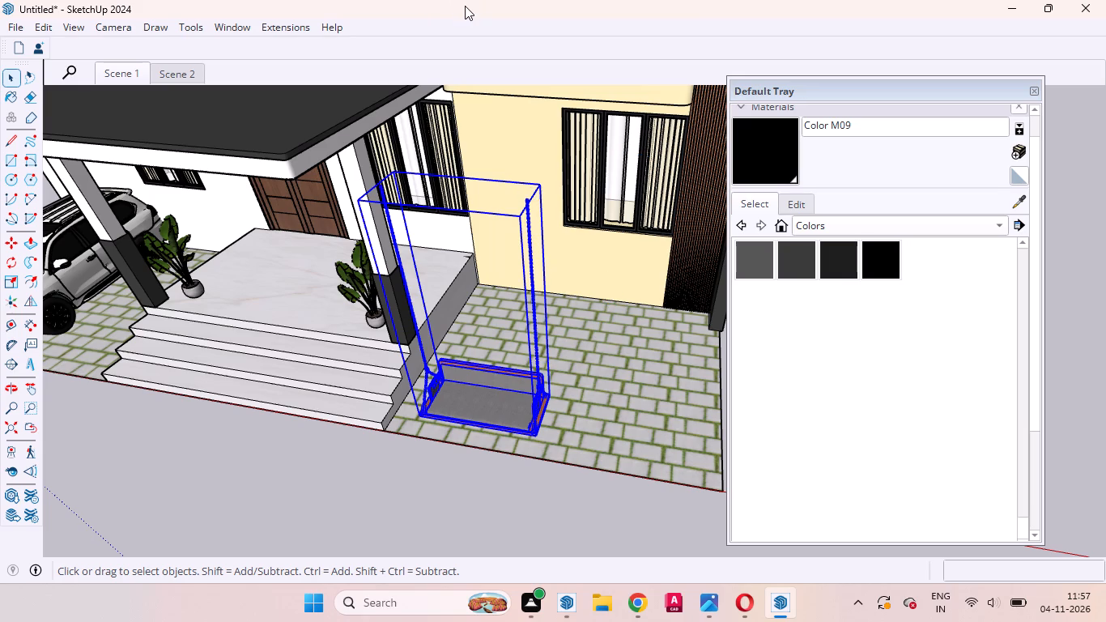
key("m")
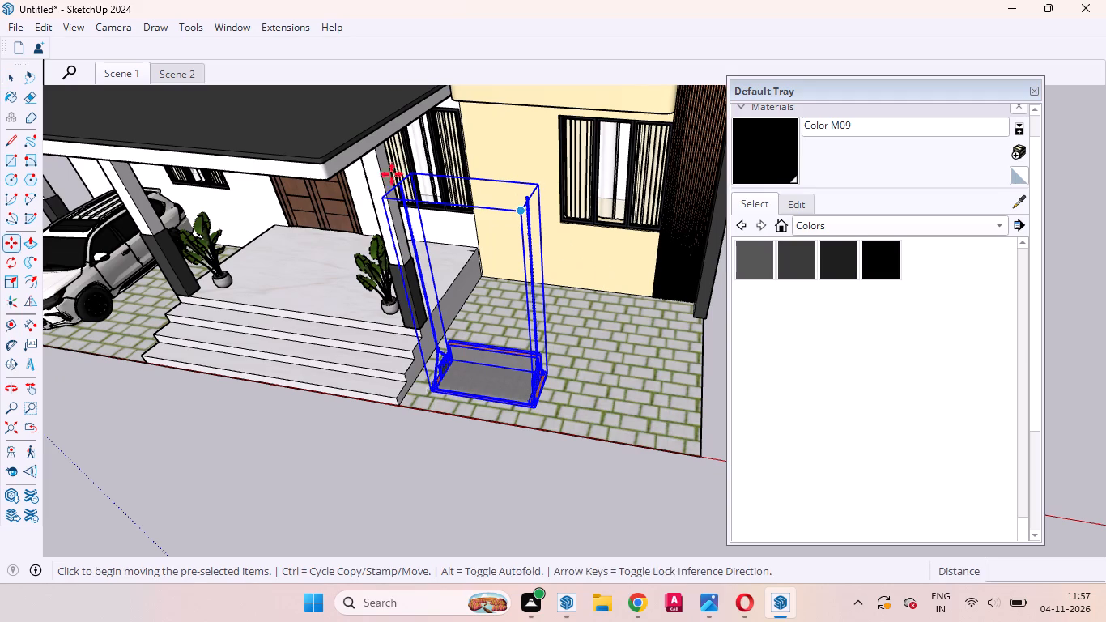
scroll(461, 172, "up", 10)
scroll(525, 276, "down", 4)
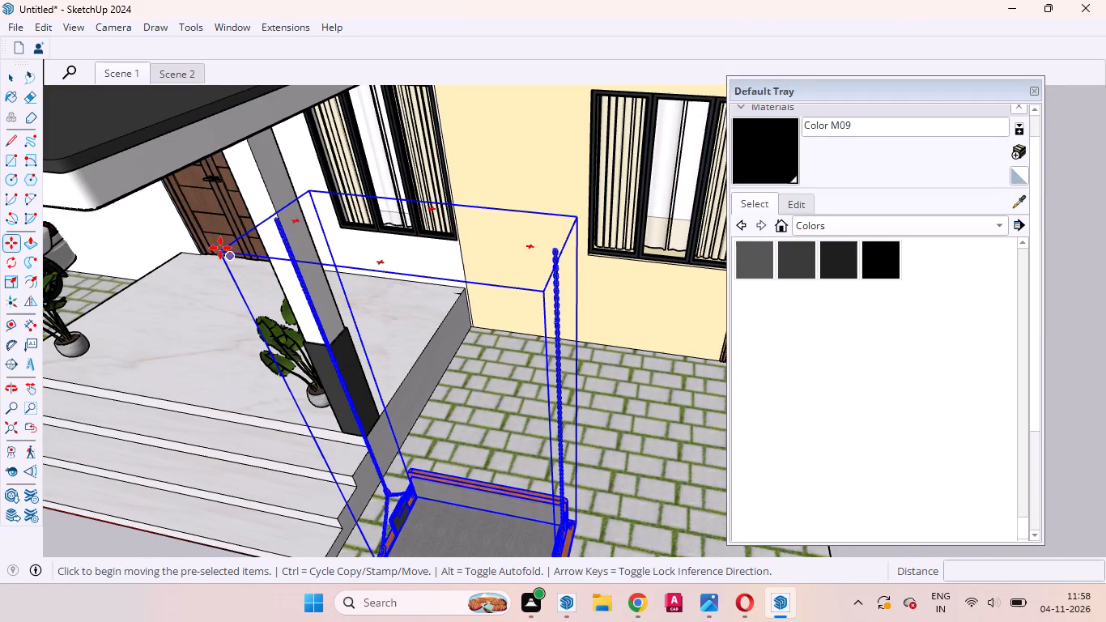
scroll(231, 242, "up", 6)
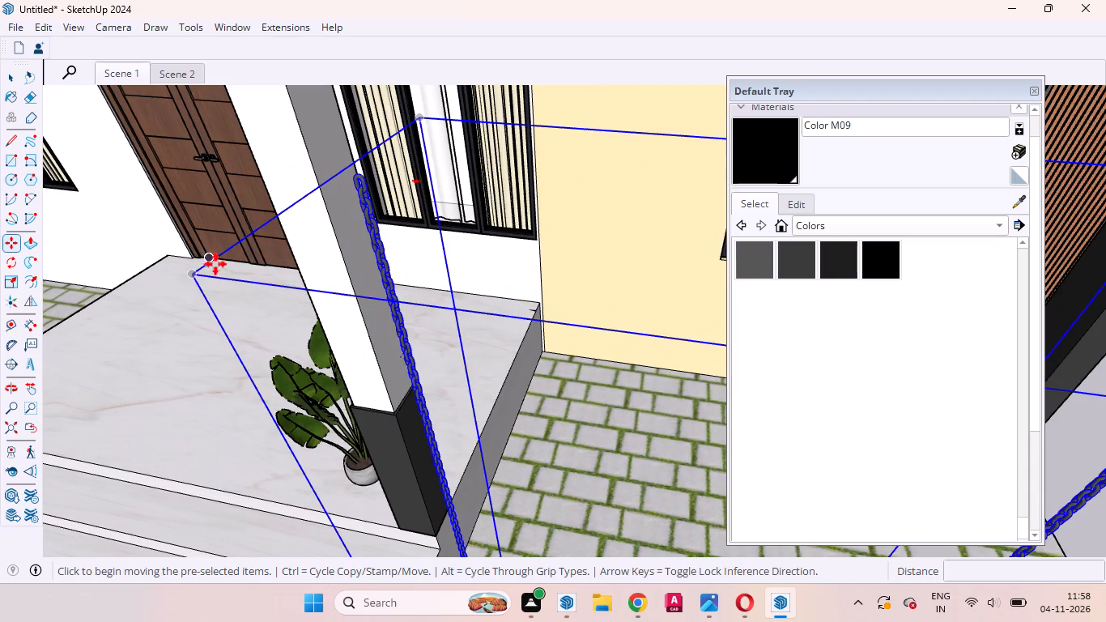
left_click(195, 273)
scroll(216, 183, "down", 6)
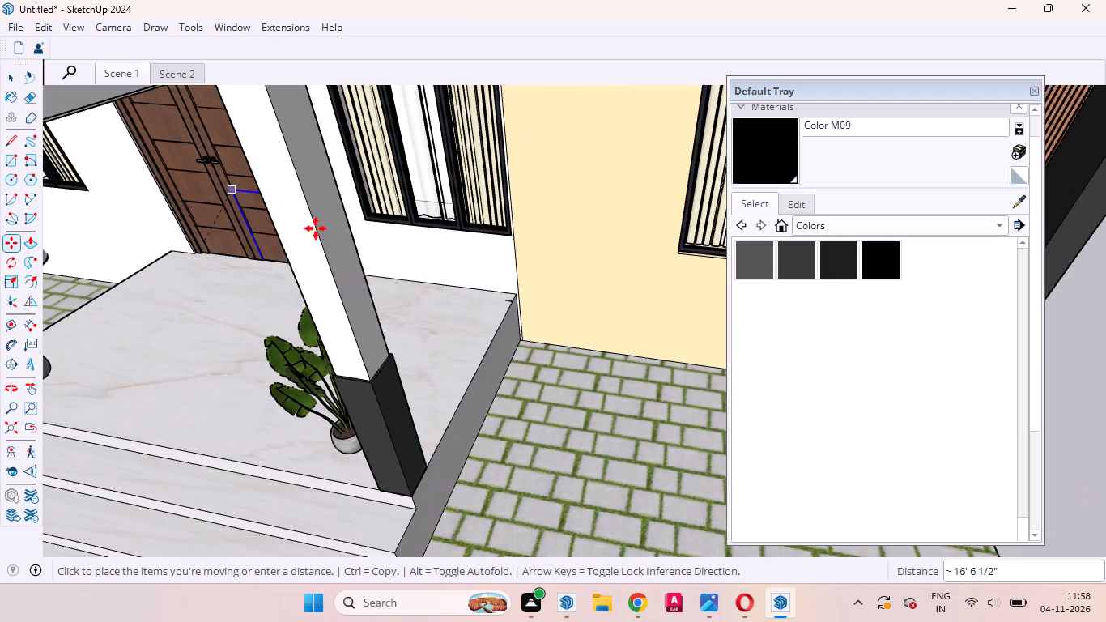
scroll(316, 228, "down", 12)
scroll(483, 224, "up", 1)
scroll(483, 224, "down", 20)
scroll(483, 224, "down", 10)
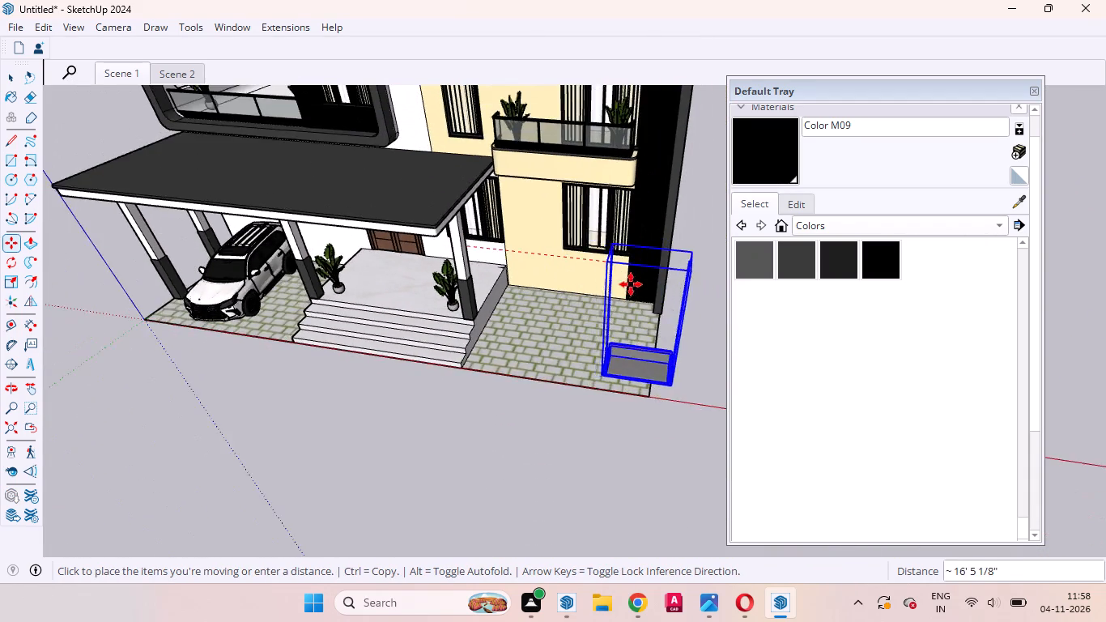
scroll(631, 284, "down", 20)
scroll(631, 284, "down", 9)
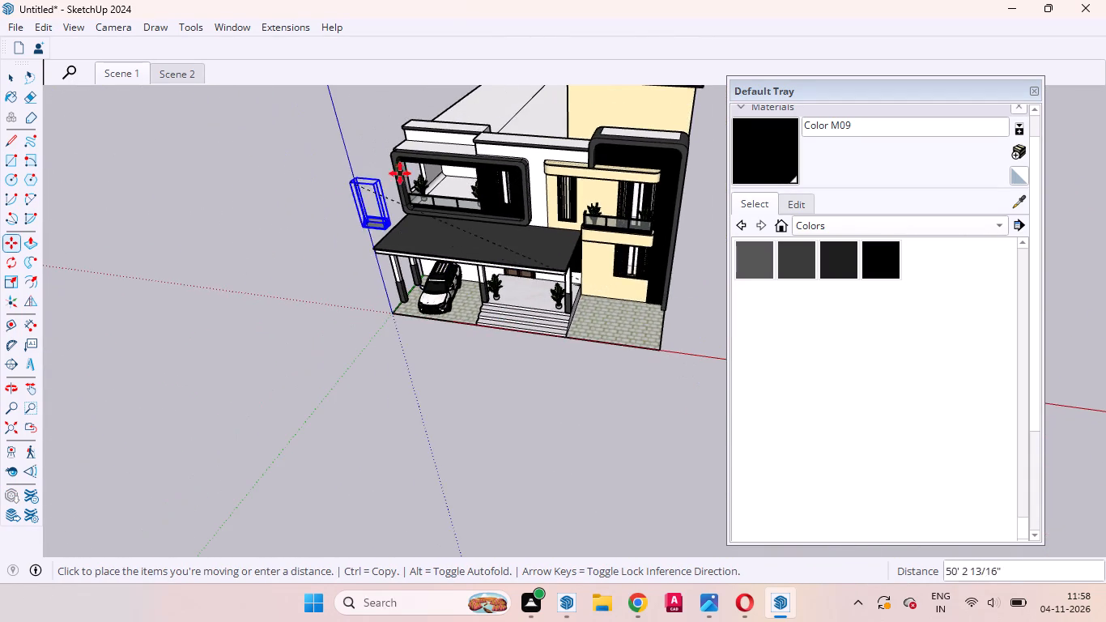
scroll(398, 173, "up", 20)
scroll(398, 173, "up", 12)
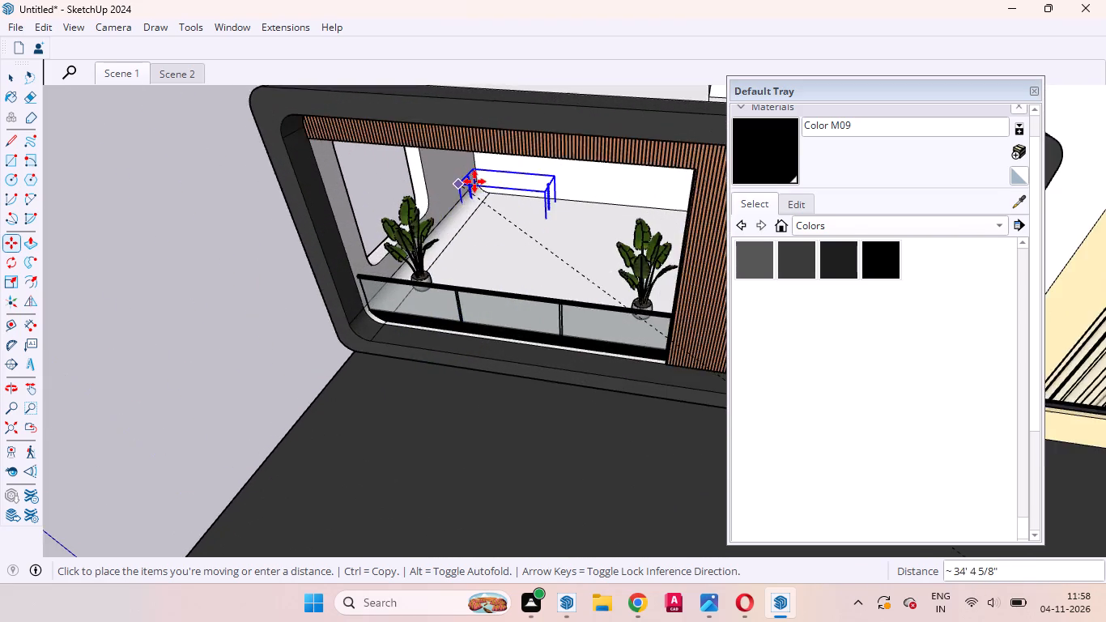
scroll(474, 181, "up", 8)
middle_click_drag(482, 193, 472, 102)
scroll(509, 228, "down", 14)
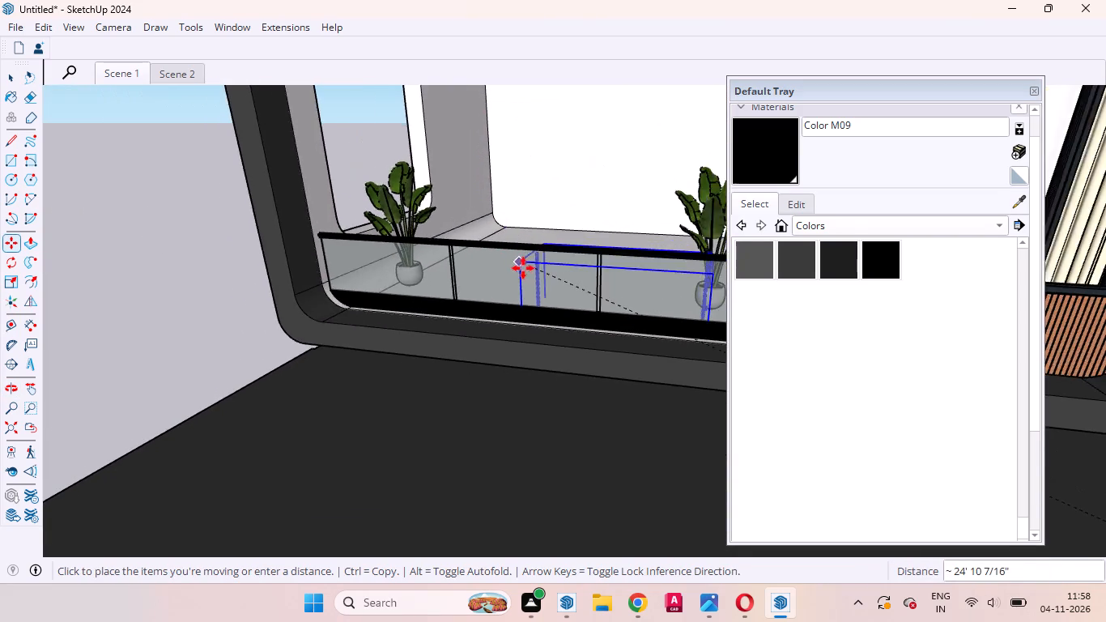
scroll(523, 268, "down", 17)
middle_click_drag(512, 204, 505, 112)
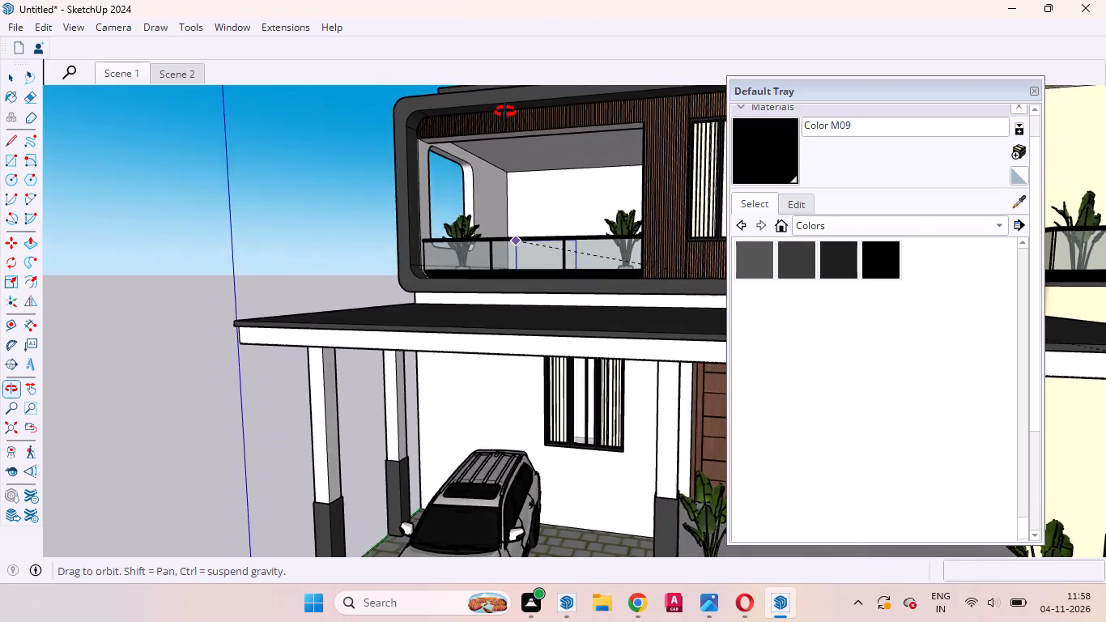
middle_click_drag(505, 112, 505, 111)
scroll(505, 170, "up", 15)
middle_click_drag(479, 118, 455, 100)
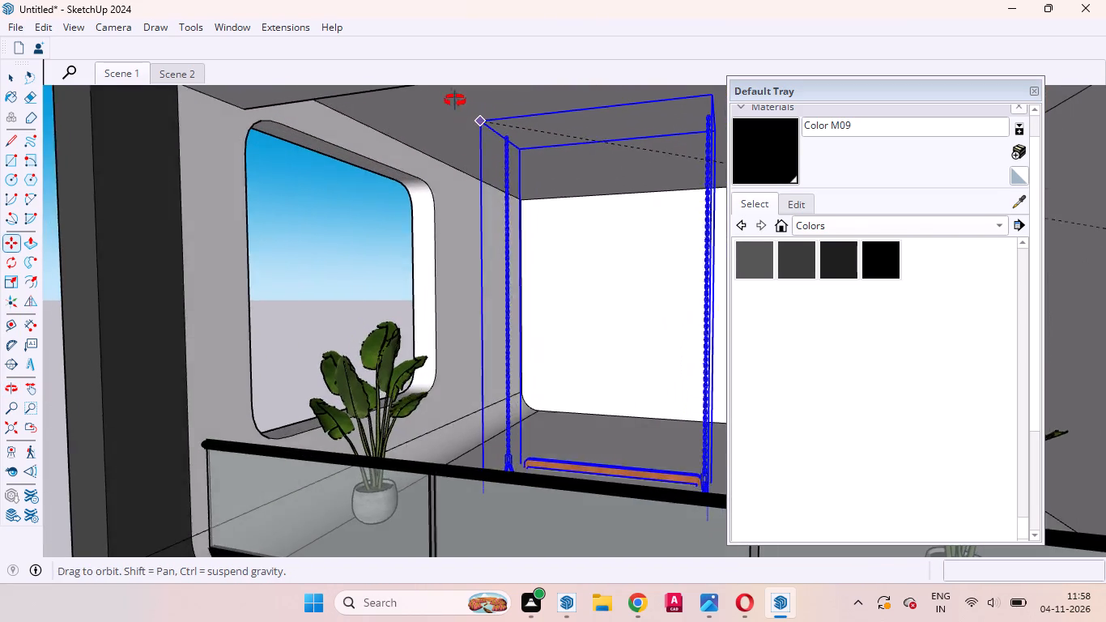
middle_click_drag(455, 100, 328, 76)
scroll(329, 77, "up", 1)
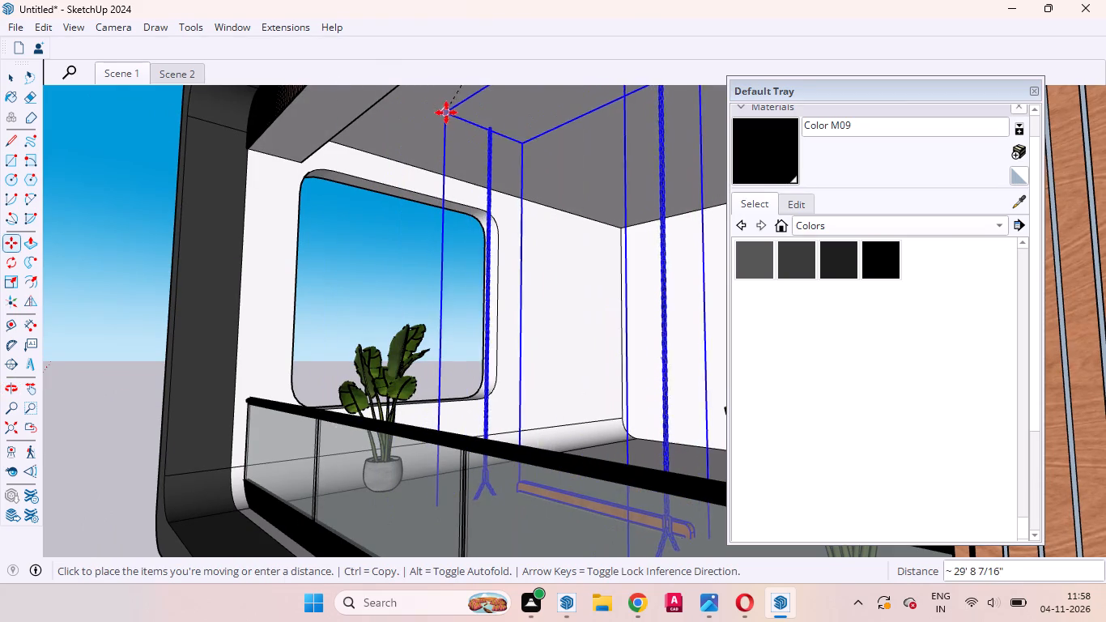
left_click(449, 103)
middle_click_drag(495, 202, 670, 266)
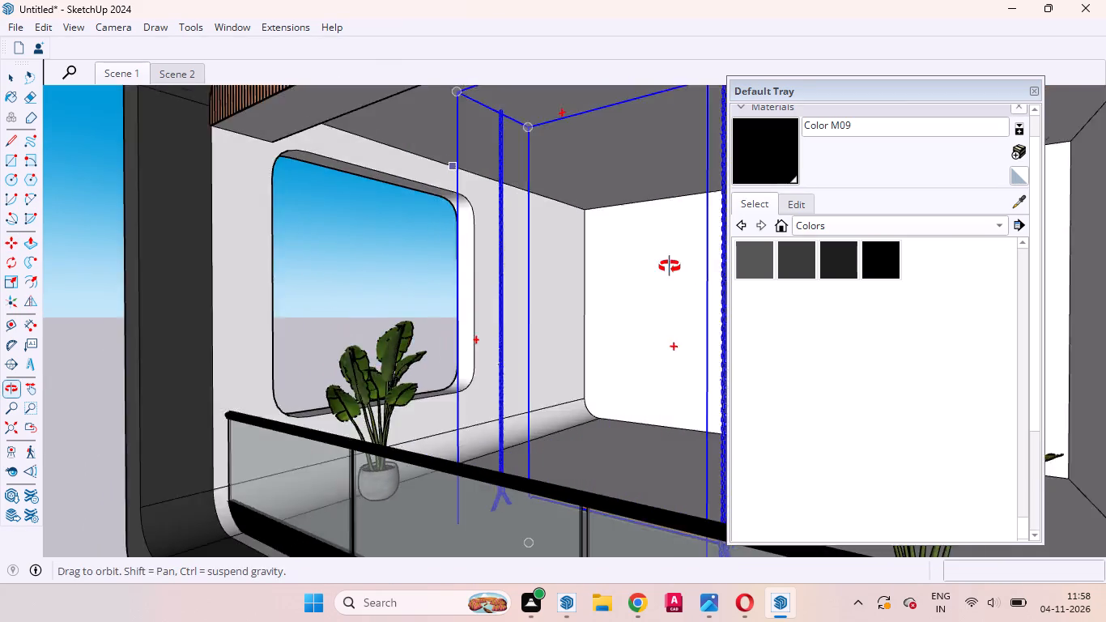
middle_click_drag(670, 266, 716, 303)
scroll(581, 255, "down", 15)
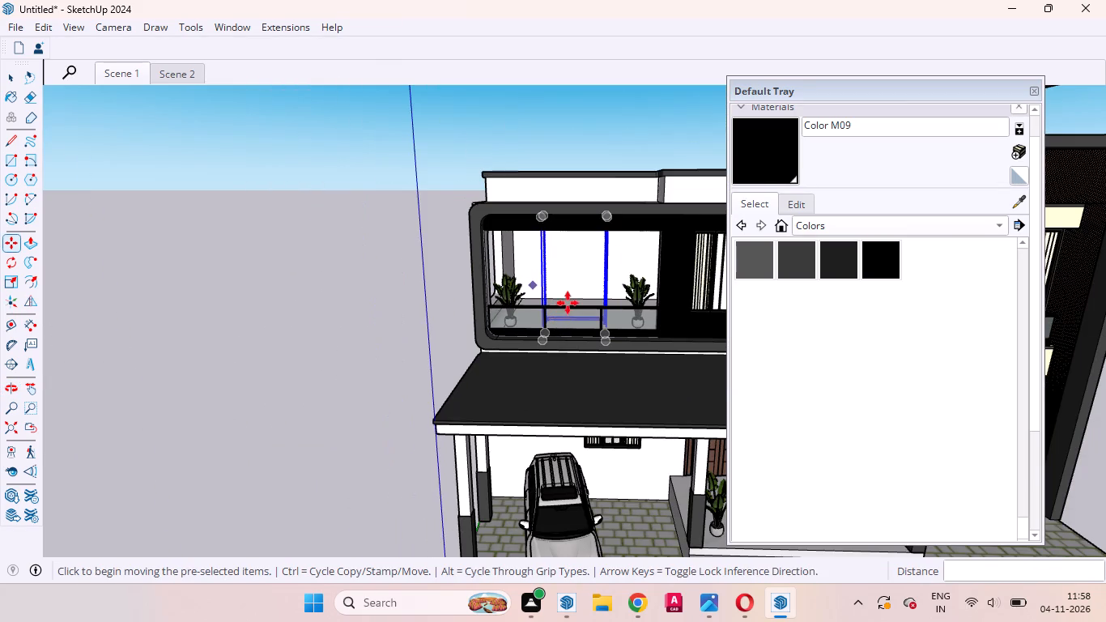
key("space")
Scale the balcony swing's height to 0.75 from its lower end so the seat hangs above the balcony floor.
middle_click_drag(581, 354, 662, 484)
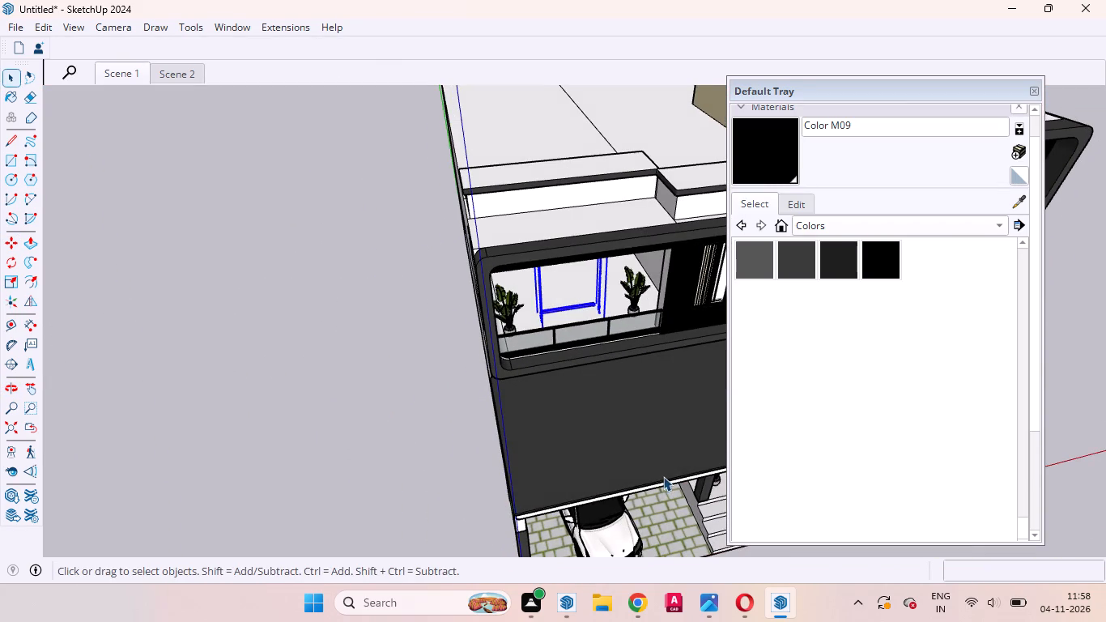
key("s")
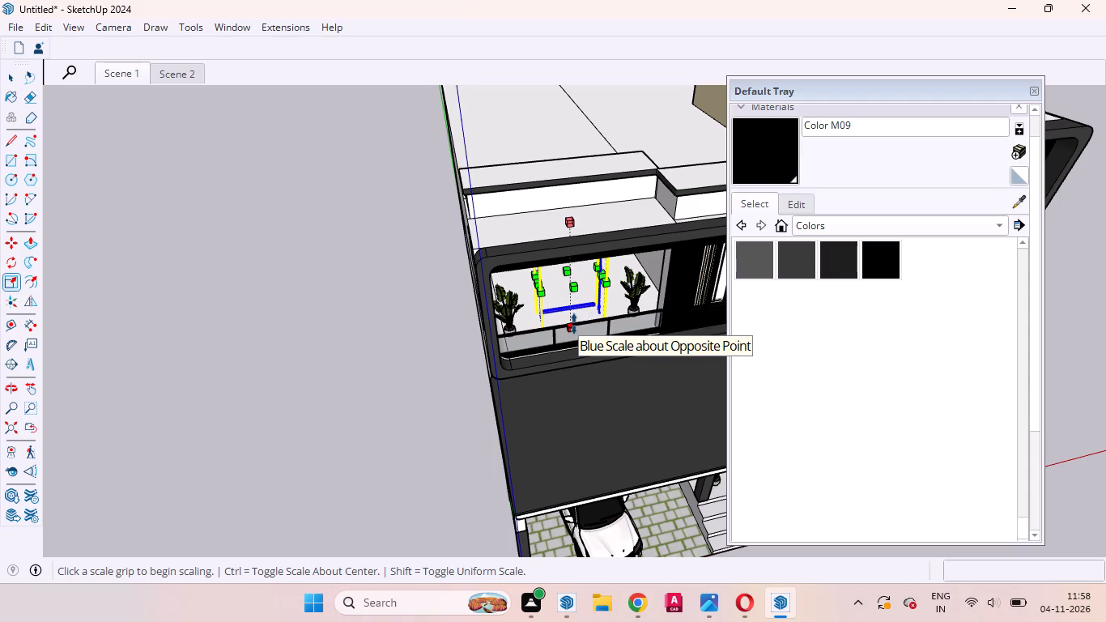
left_click(574, 324)
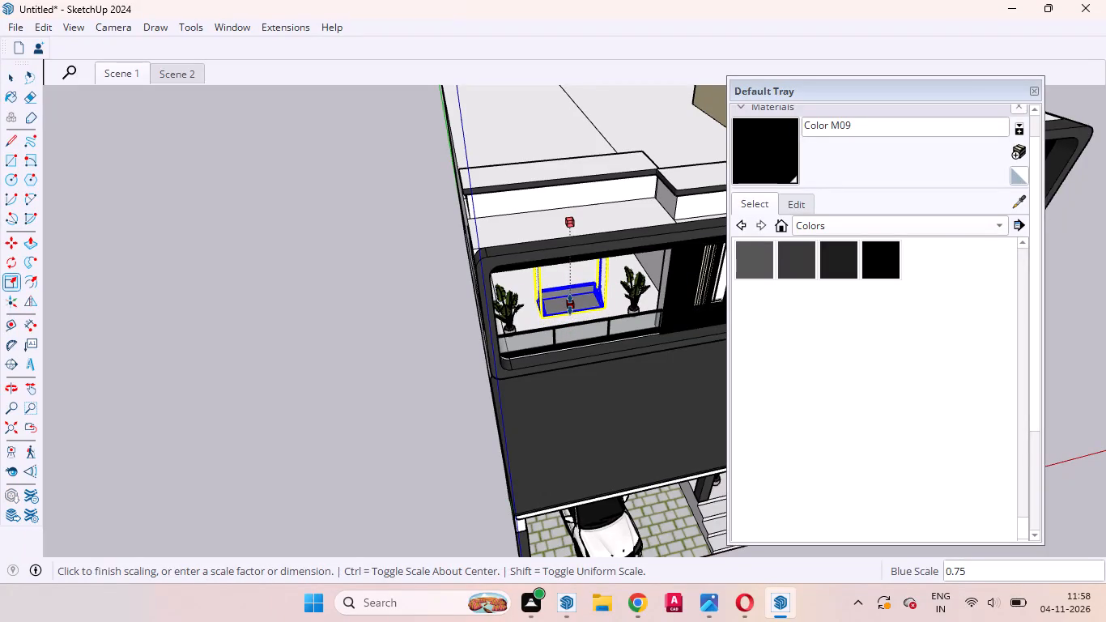
left_click(570, 305)
key("space")
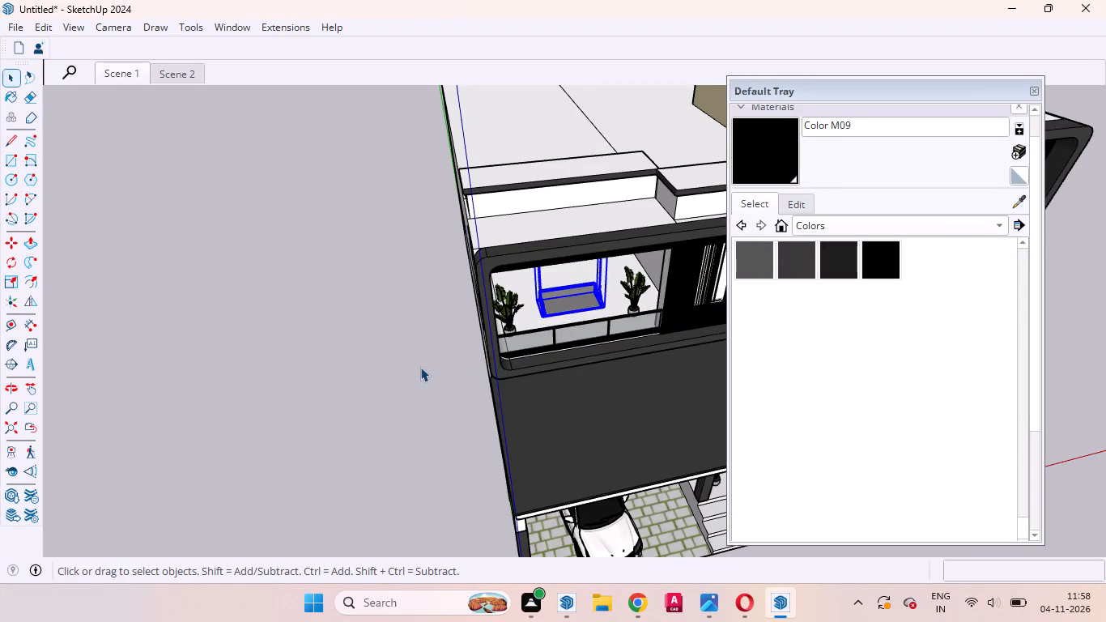
left_click(420, 367)
Examine the shortened swing's chains, ceiling fit and seat height in the upper balcony from several angles.
scroll(593, 289, "up", 5)
middle_click_drag(584, 318, 522, 154)
scroll(535, 166, "up", 9)
scroll(526, 231, "up", 1)
middle_click_drag(513, 230, 440, 162)
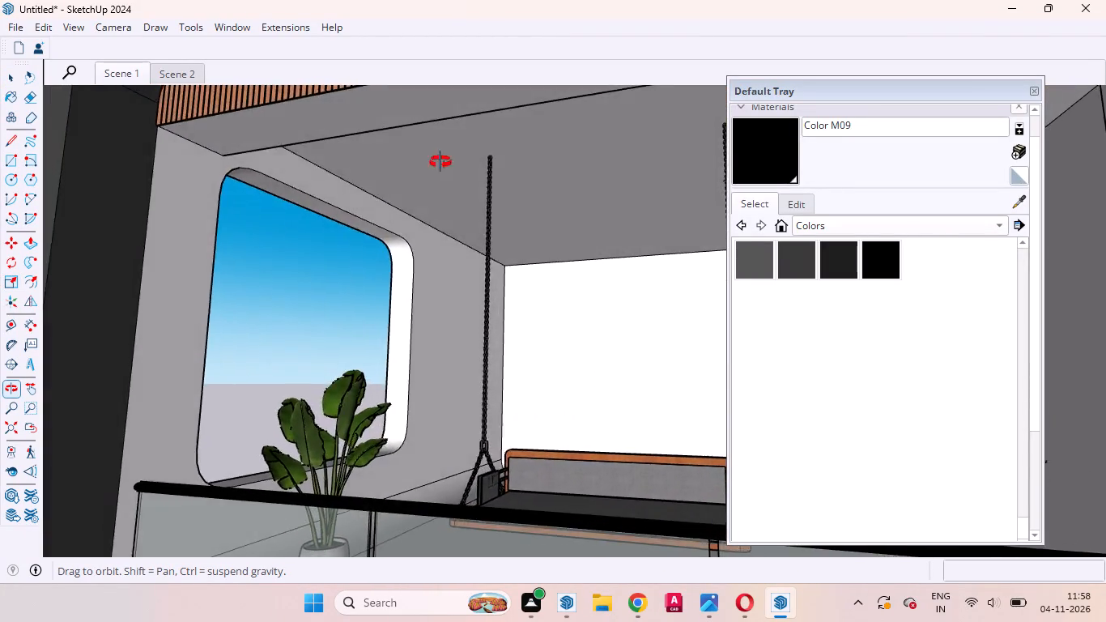
middle_click_drag(440, 162, 643, 320)
scroll(618, 307, "up", 1)
scroll(487, 225, "down", 12)
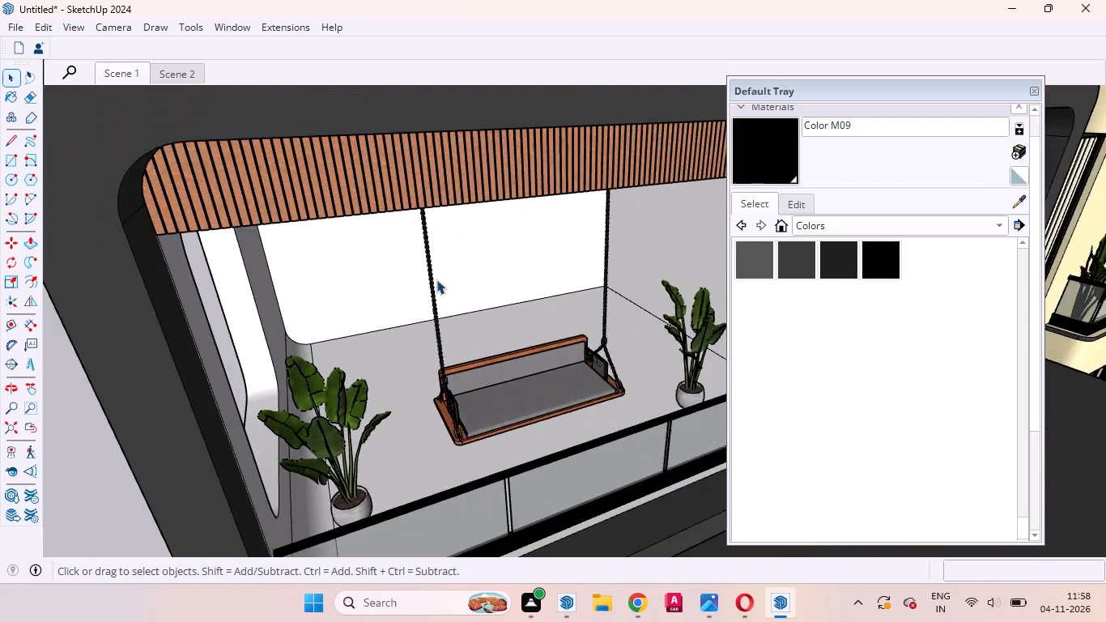
scroll(436, 279, "down", 9)
middle_click_drag(508, 353, 455, 283)
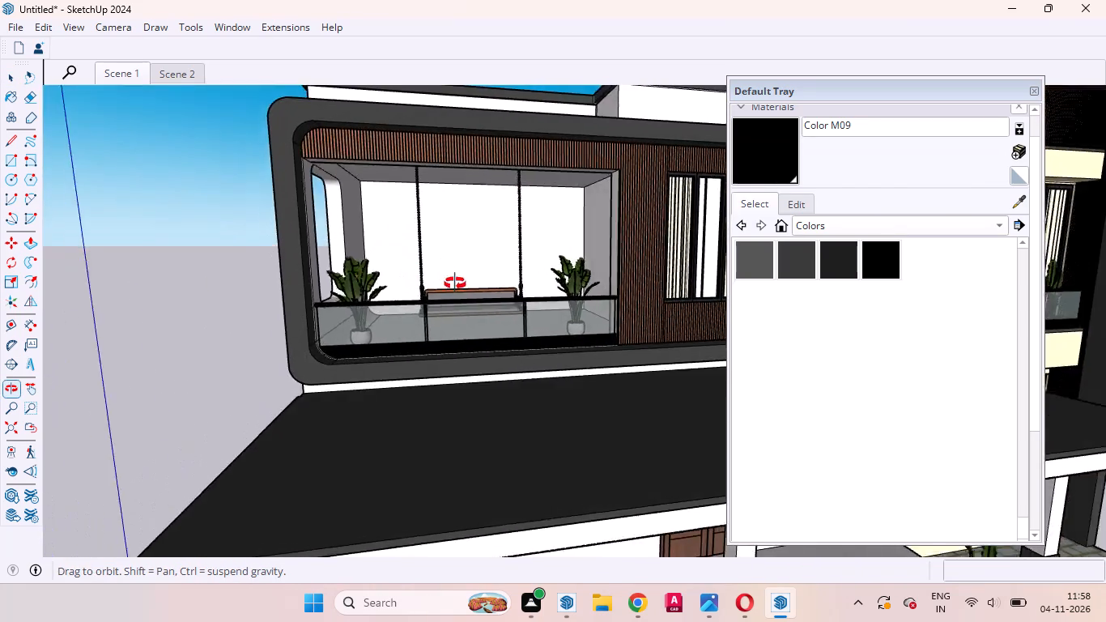
middle_click_drag(455, 283, 511, 323)
Inside the swing component, stretch the wooden seat frame and dark armrests upward to make the backrest taller.
scroll(512, 323, "up", 5)
left_click(474, 342)
triple_click(467, 348)
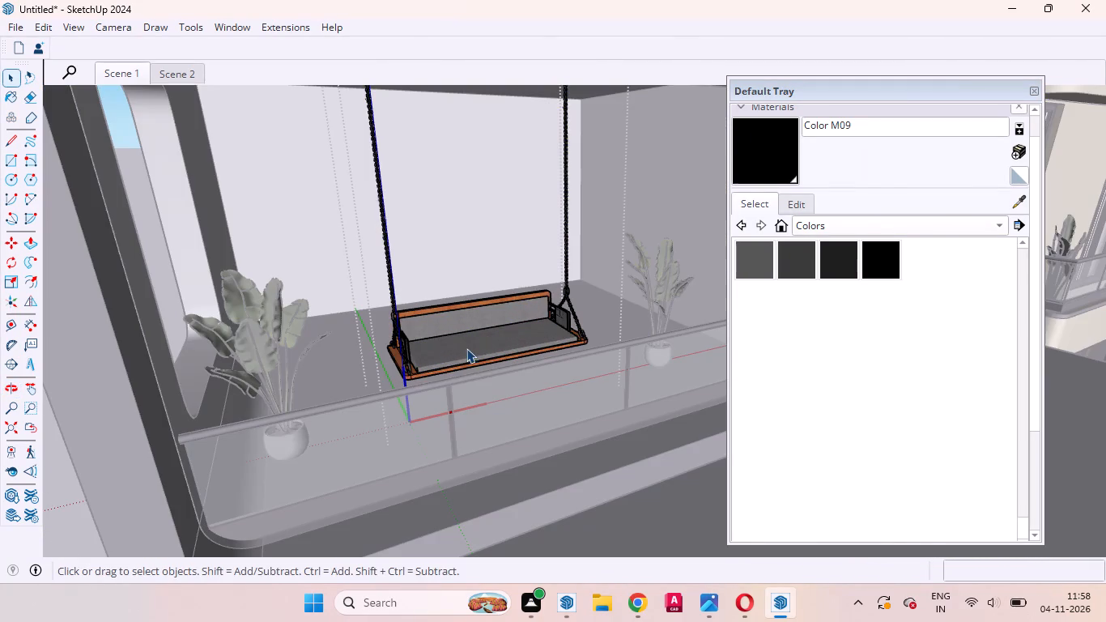
triple_click(466, 338)
double_click(463, 331)
double_click(460, 326)
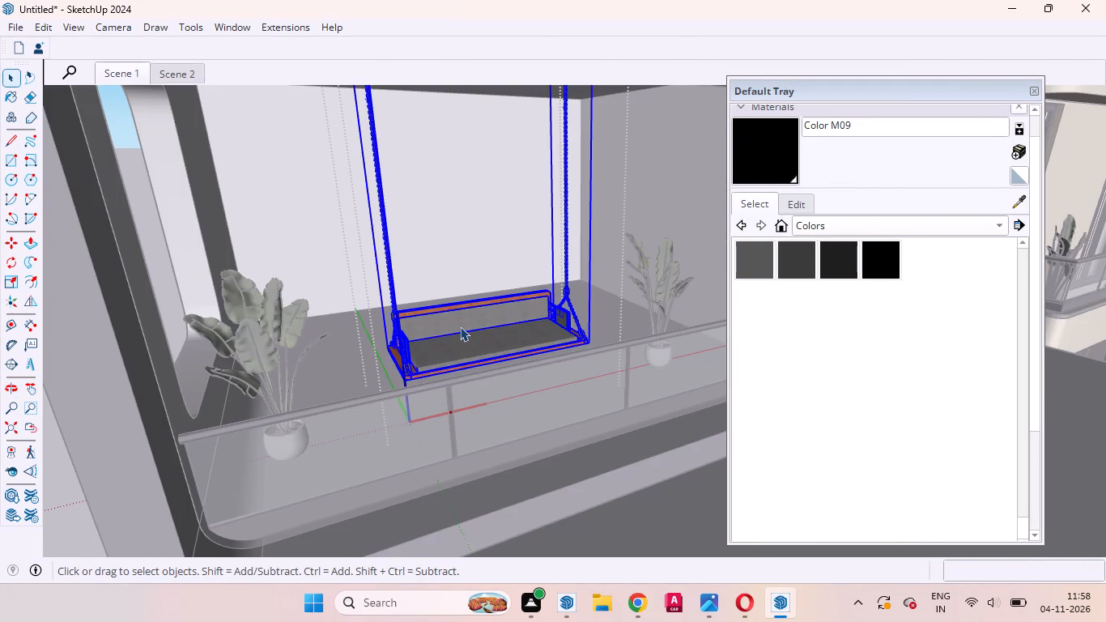
left_click(455, 319)
left_click(455, 302)
left_click(471, 339)
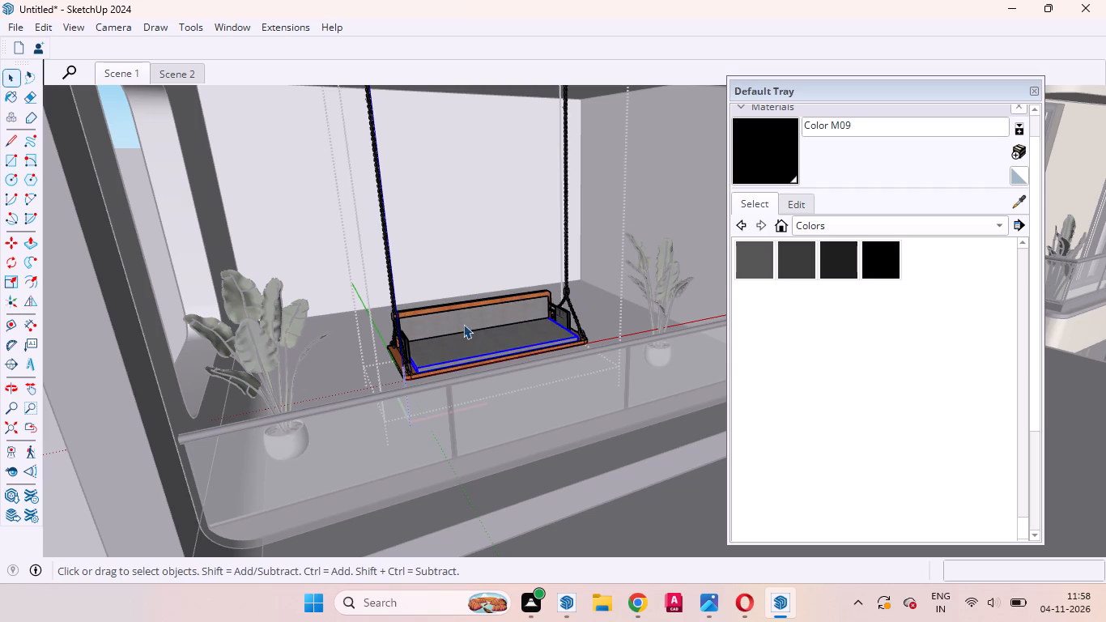
left_click(459, 319)
left_click(451, 306)
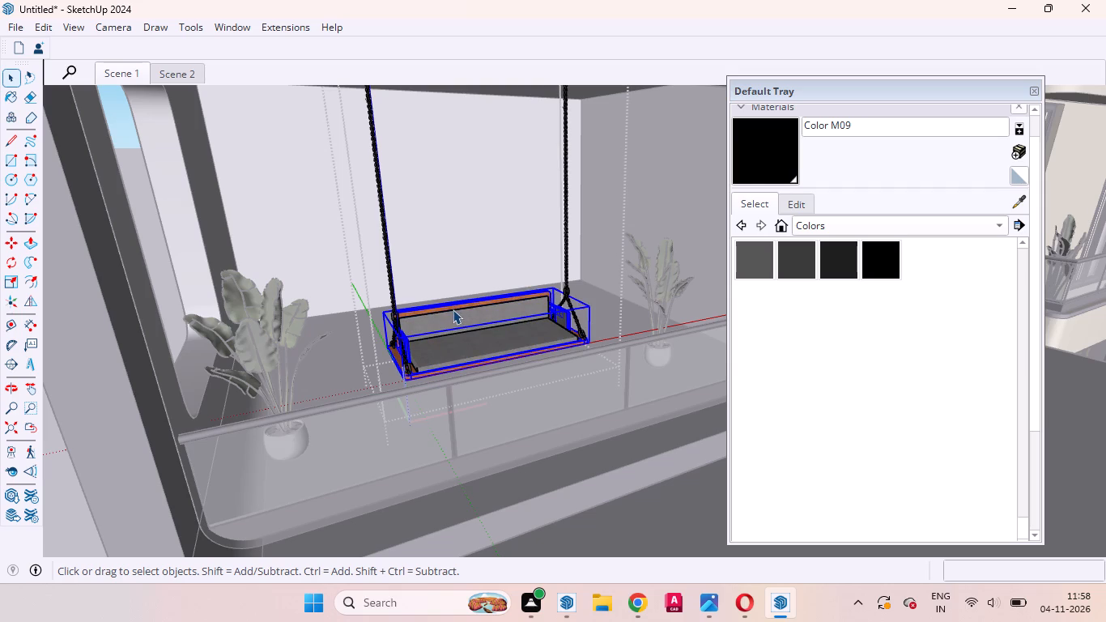
scroll(483, 301, "up", 9)
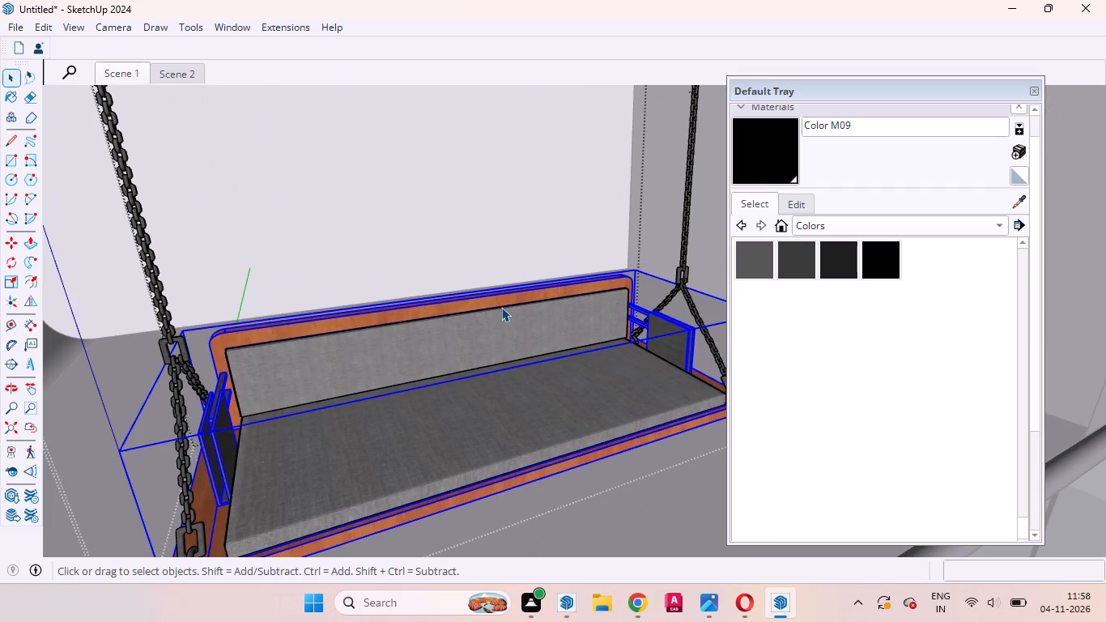
key("s")
left_click_drag(487, 319, 487, 304)
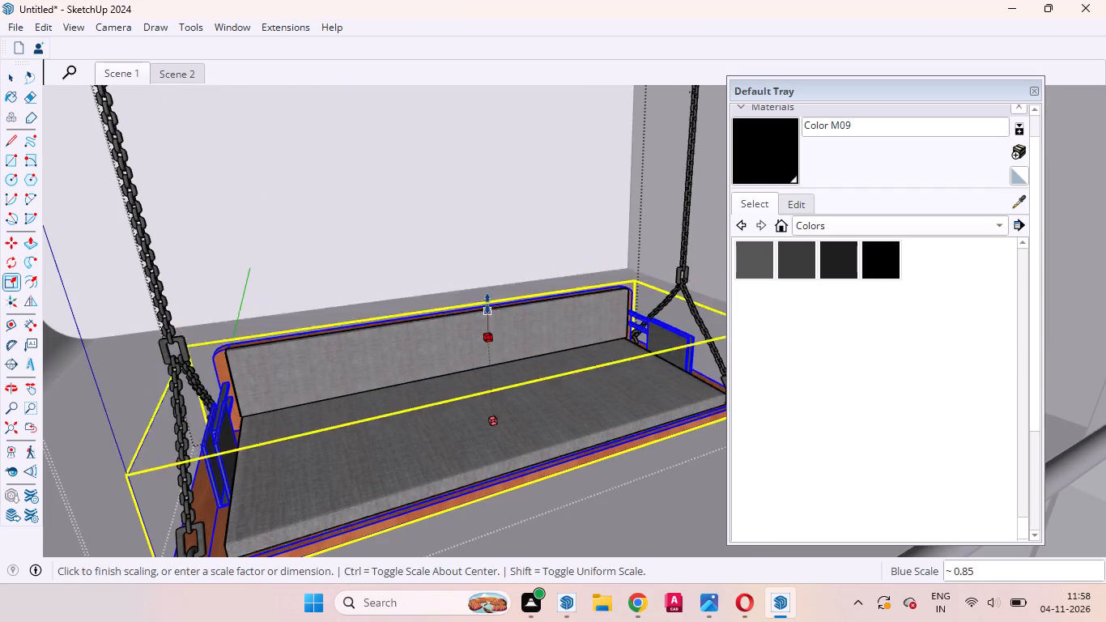
left_click_drag(487, 304, 491, 289)
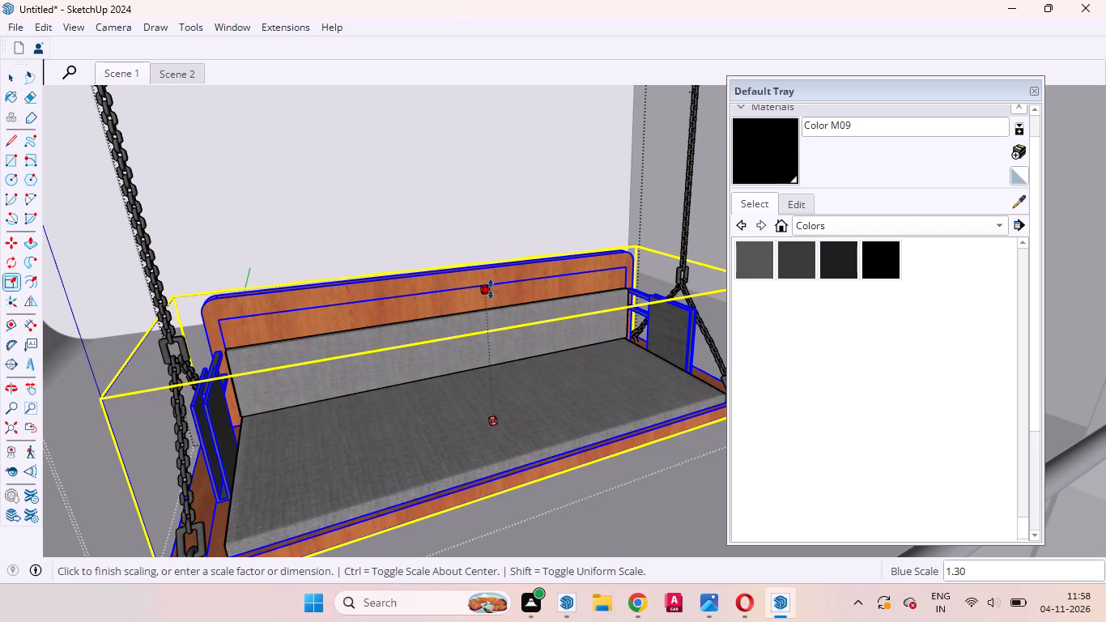
left_click_drag(491, 289, 492, 276)
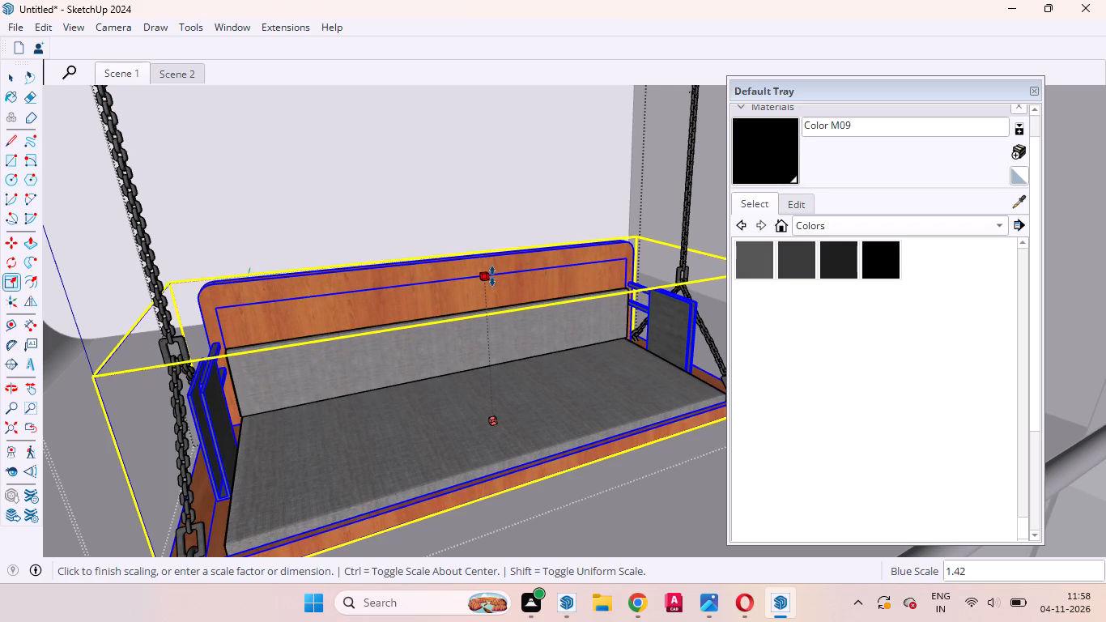
left_click_drag(492, 276, 493, 259)
key("space")
Scale the grey backrest cushion's height upward by 1.80 to fill the taller wooden back frame.
left_click(466, 338)
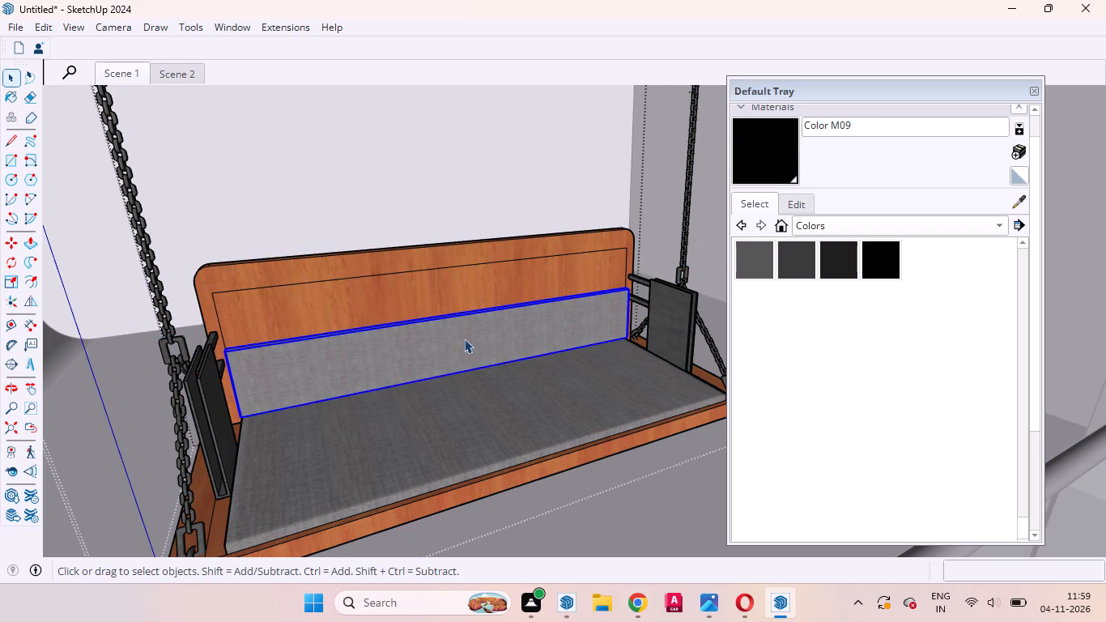
key("s")
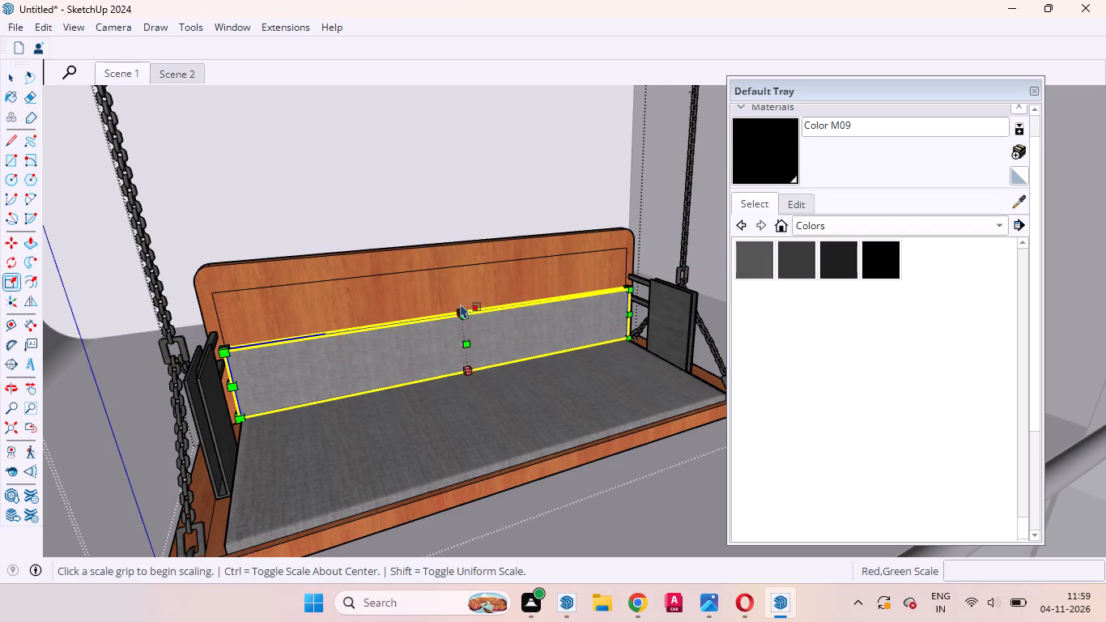
scroll(462, 310, "up", 9)
left_click(466, 312)
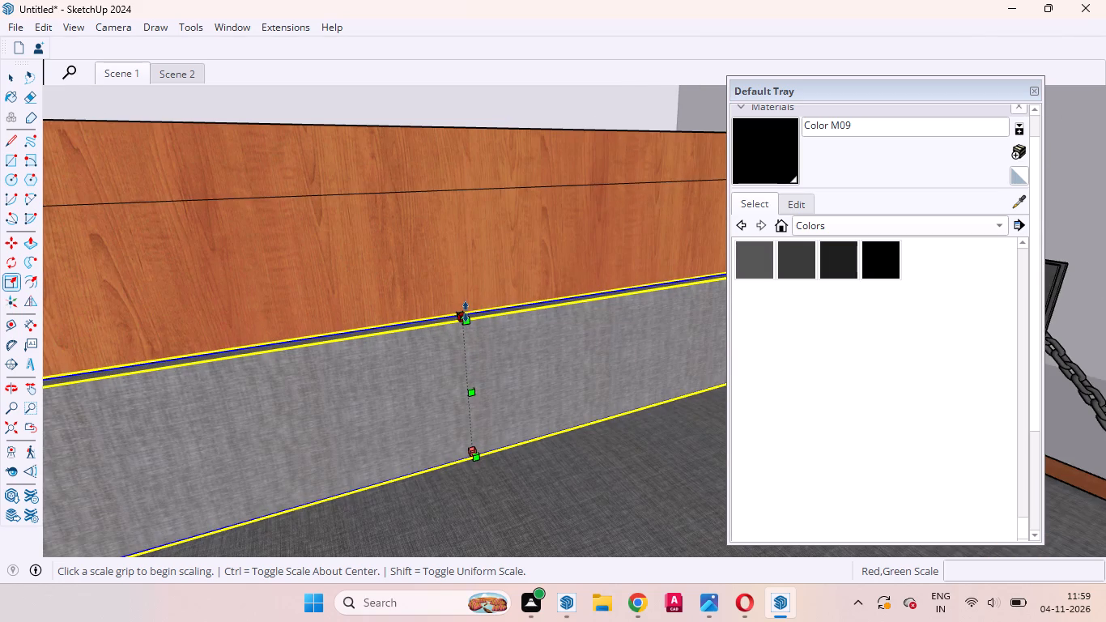
left_click(453, 190)
key("space")
scroll(477, 343, "down", 3)
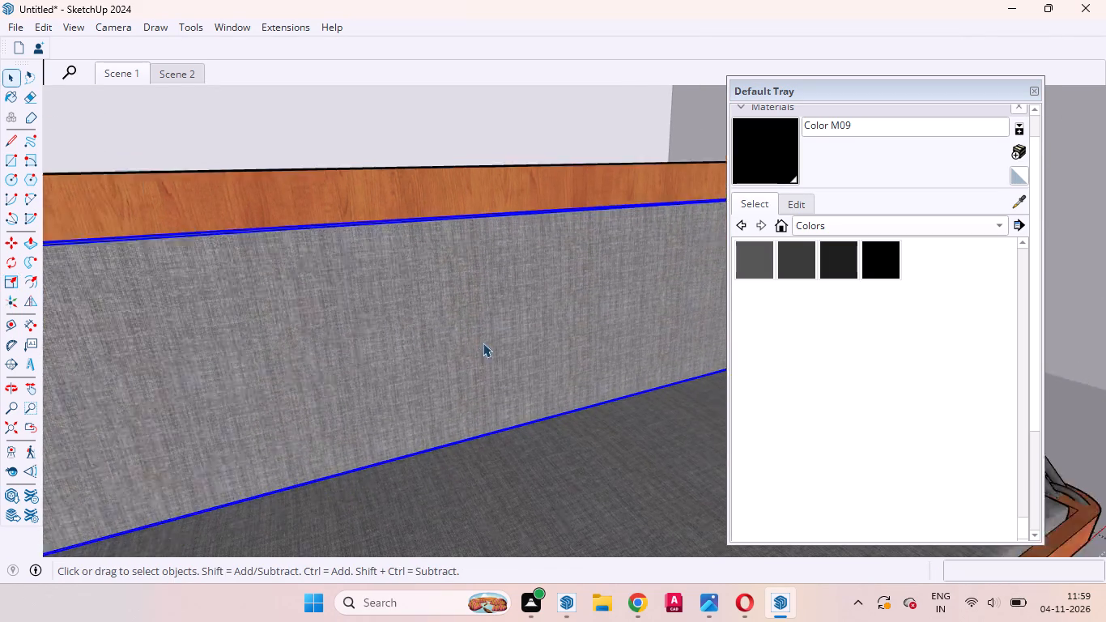
scroll(483, 343, "down", 12)
middle_click_drag(471, 381, 342, 374)
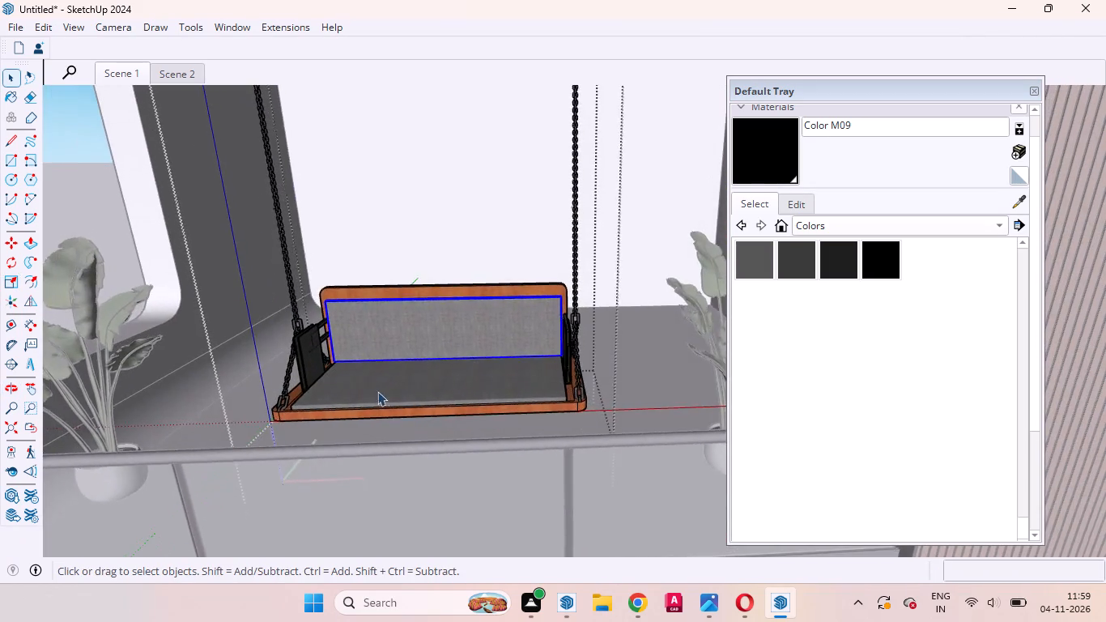
Leave the swing component and check the balcony swing's taller backrest from the Scene 1 view.
scroll(384, 393, "down", 16)
triple_click(169, 378)
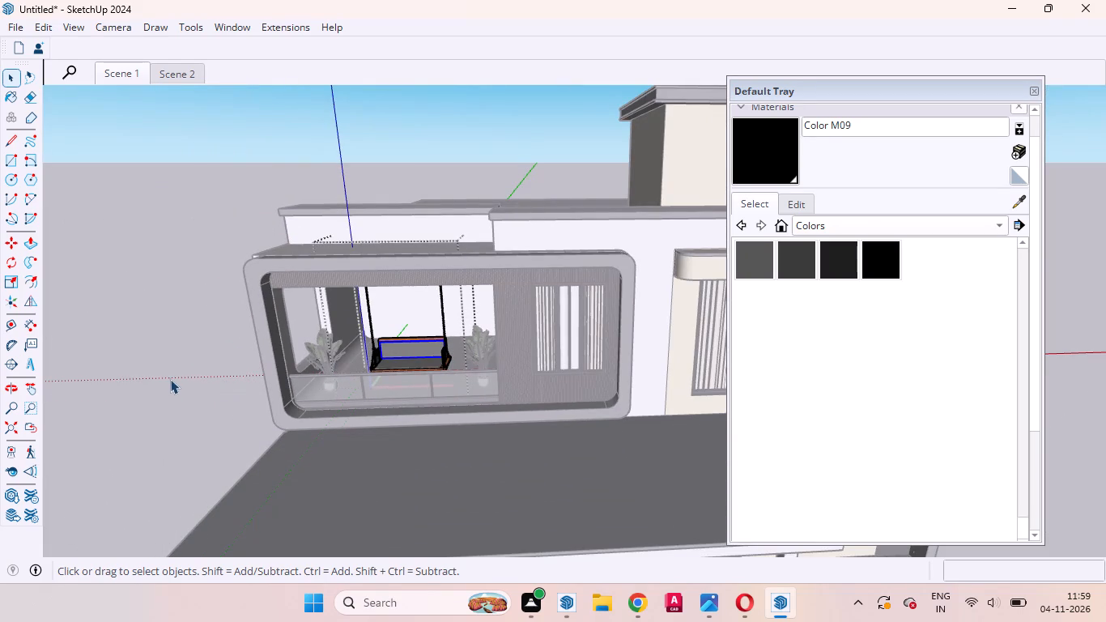
triple_click(185, 326)
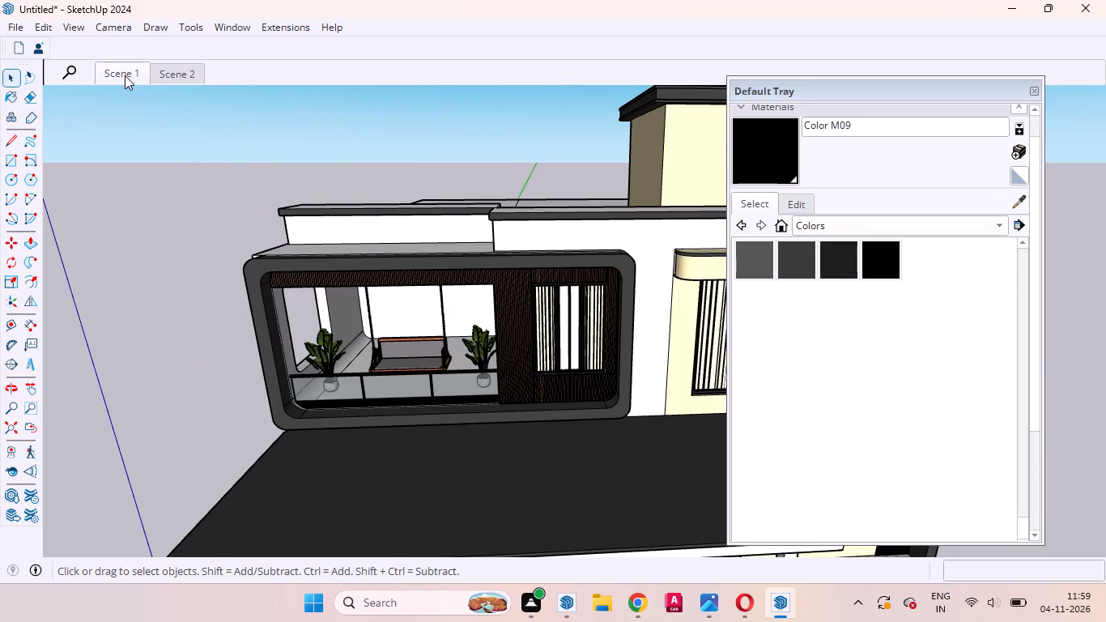
left_click(123, 67)
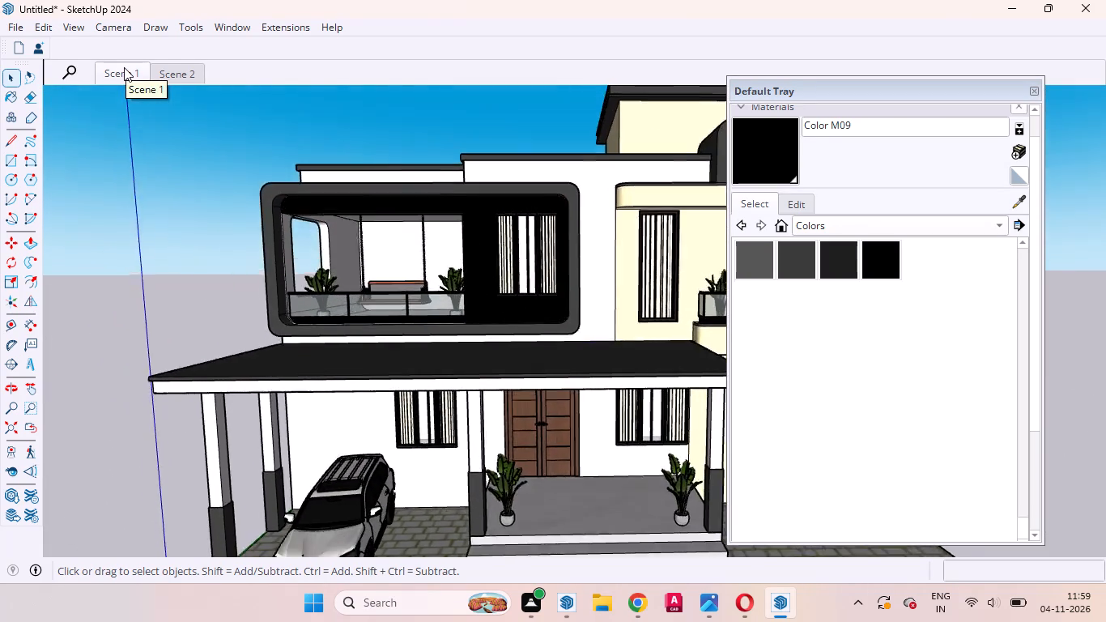
scroll(419, 217, "up", 12)
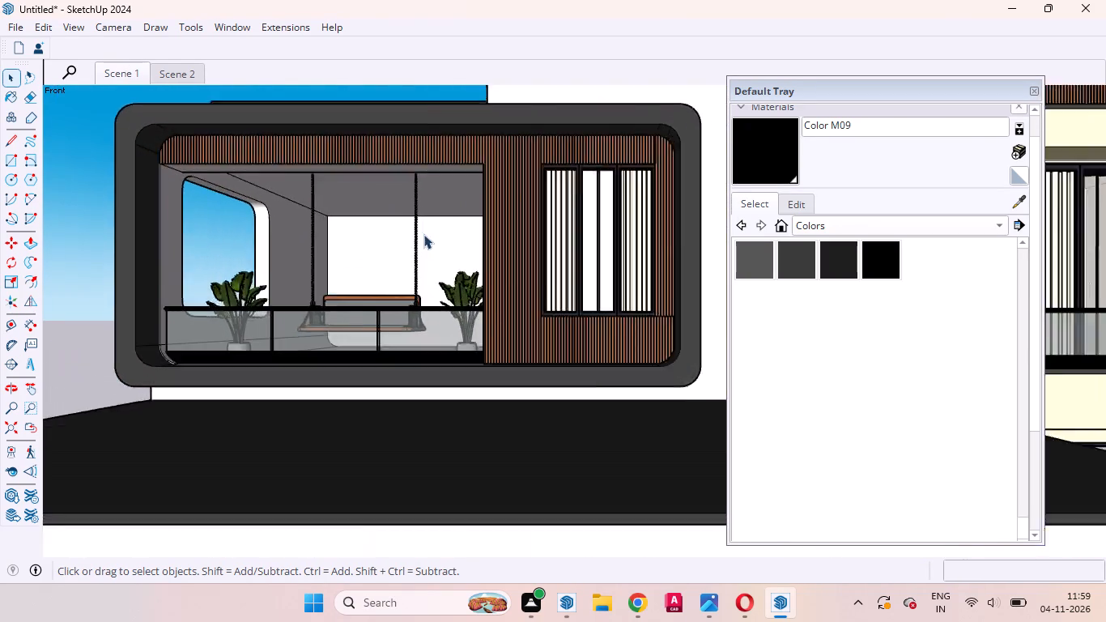
scroll(423, 234, "up", 9)
Open the balcony swing and its nested wooden seat frame group for editing at the right-hand armrest.
middle_click_drag(422, 360, 564, 464)
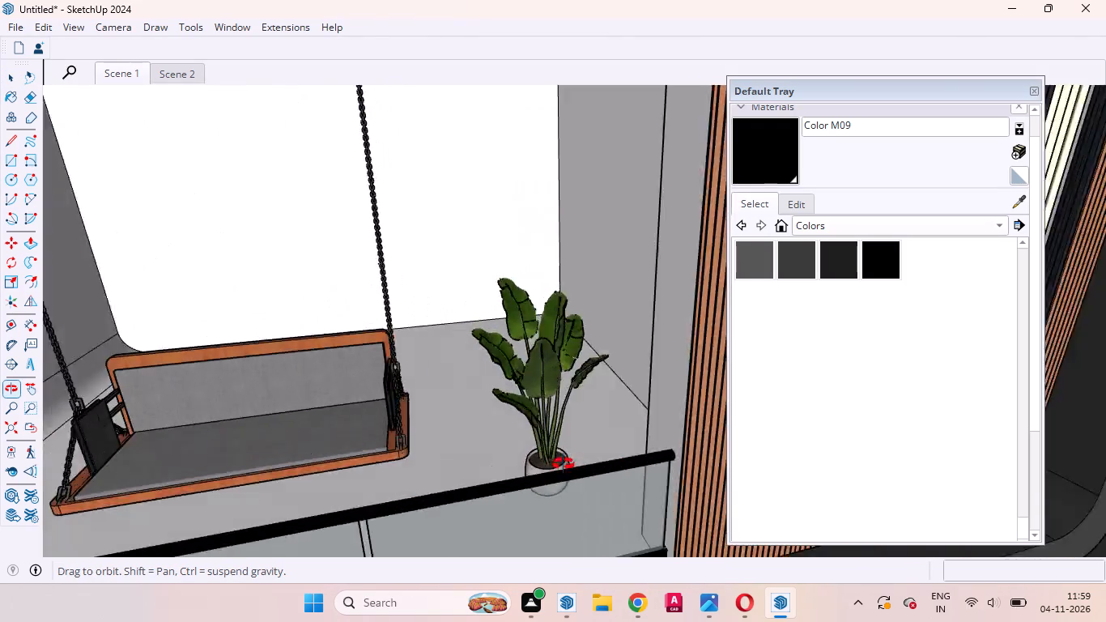
middle_click_drag(564, 464, 789, 447)
scroll(462, 471, "up", 16)
middle_click_drag(439, 465, 525, 449)
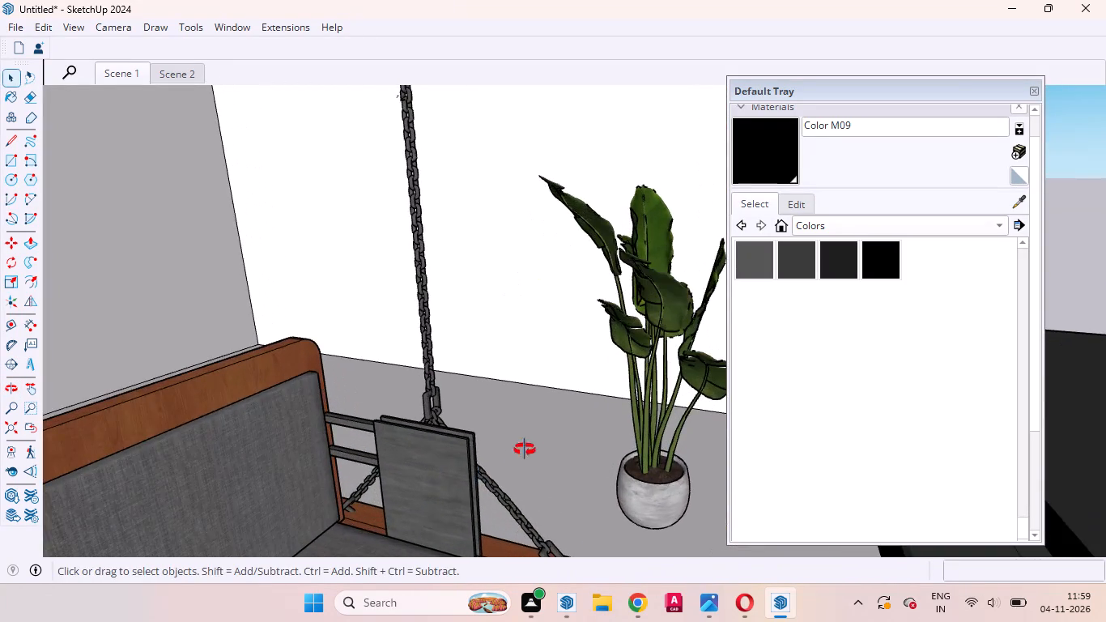
middle_click_drag(525, 449, 517, 397)
left_click(485, 446)
double_click(467, 459)
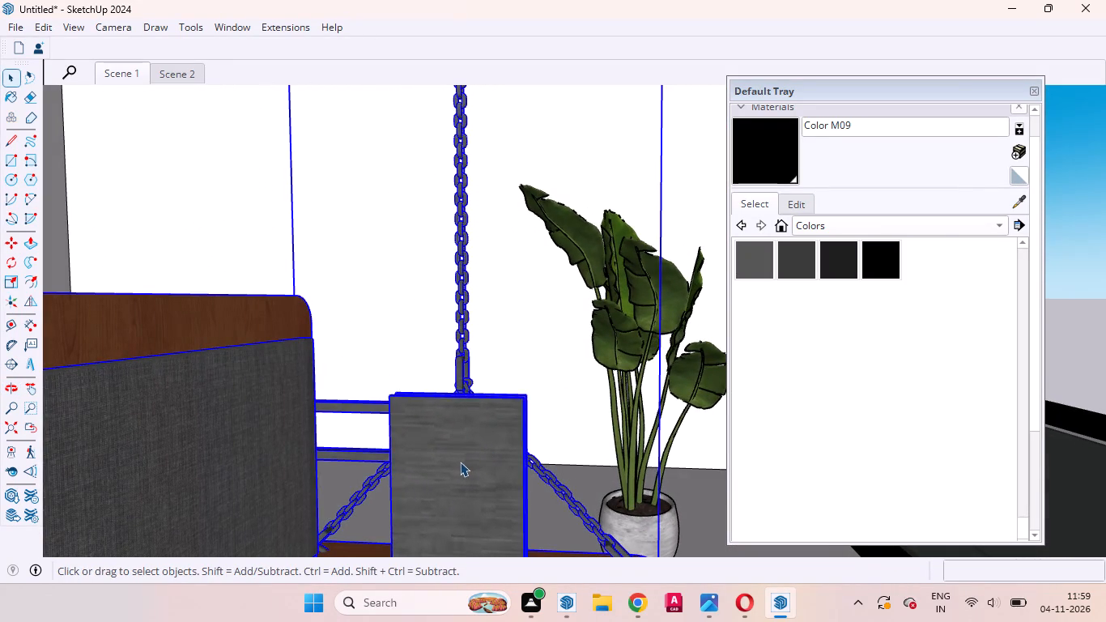
left_click(457, 463)
double_click(470, 466)
left_click(462, 471)
double_click(462, 473)
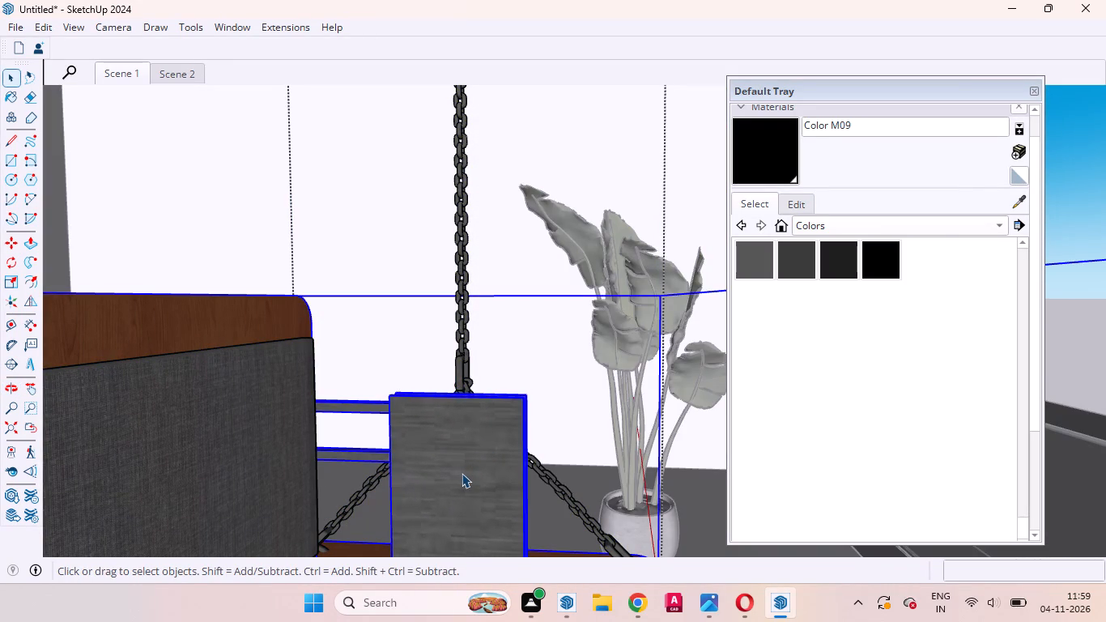
Scale the swing's right-hand dark armrest panel backward by 1.60 along the red axis to meet the backrest cushion.
left_click(455, 469)
middle_click_drag(461, 472, 583, 621)
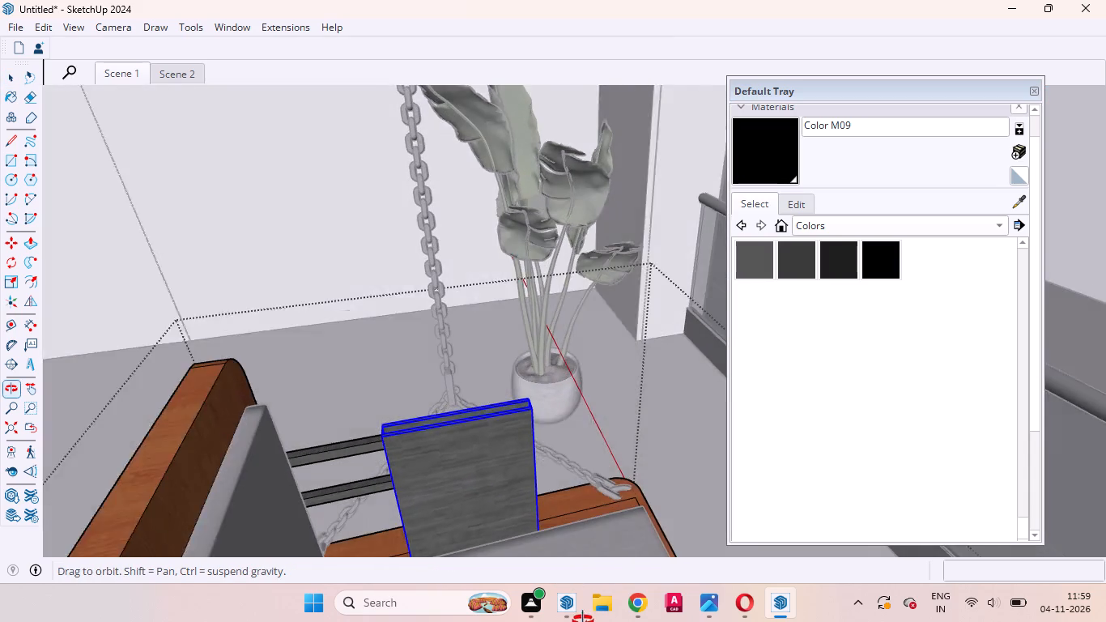
middle_click_drag(583, 621, 593, 613)
scroll(388, 393, "up", 10)
scroll(395, 413, "down", 8)
scroll(347, 373, "up", 1)
scroll(347, 373, "down", 3)
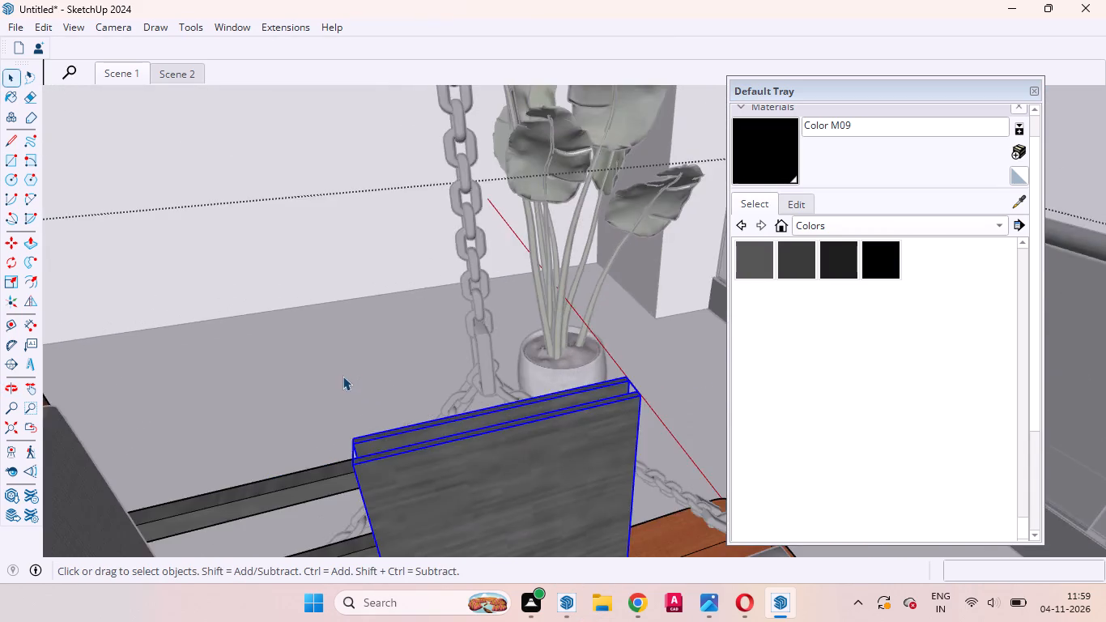
scroll(342, 376, "down", 4)
middle_click_drag(457, 453, 340, 437)
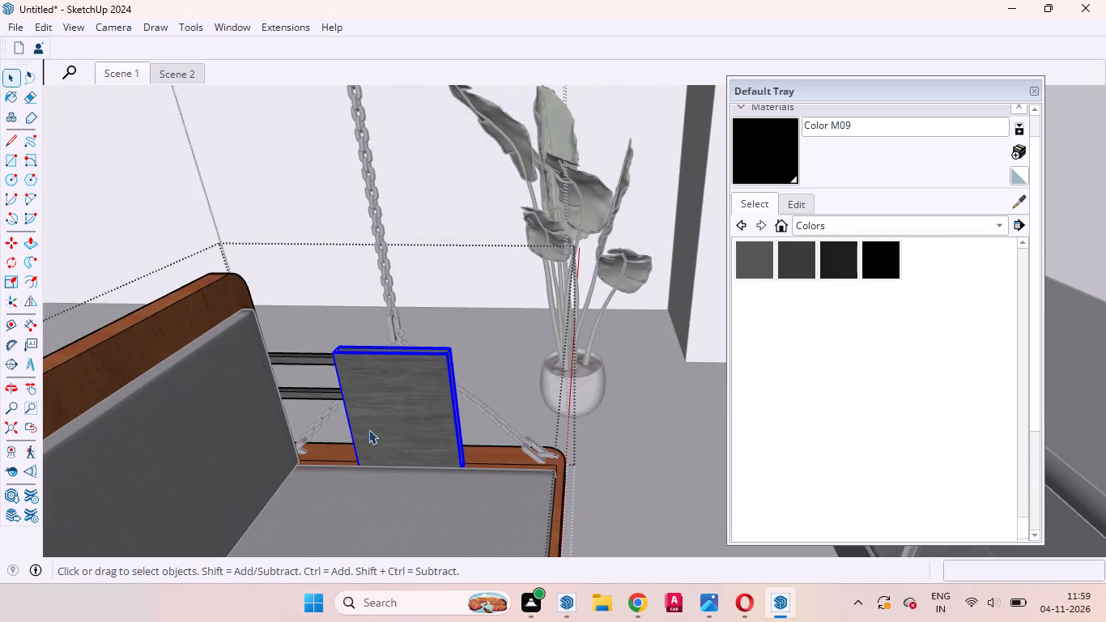
key("s")
scroll(356, 403, "up", 15)
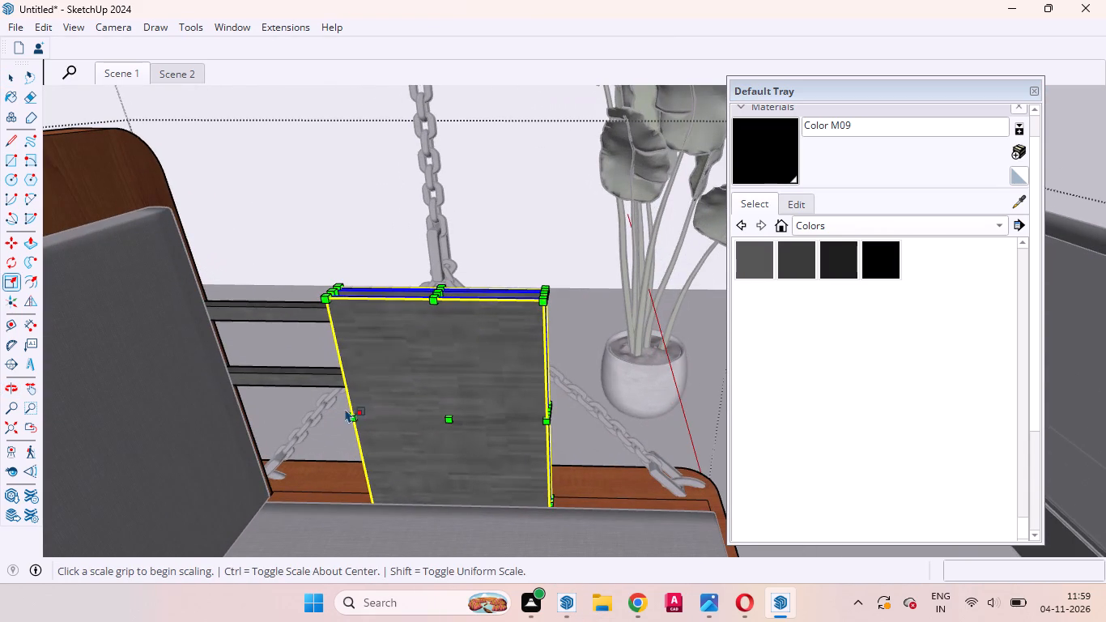
left_click(355, 403)
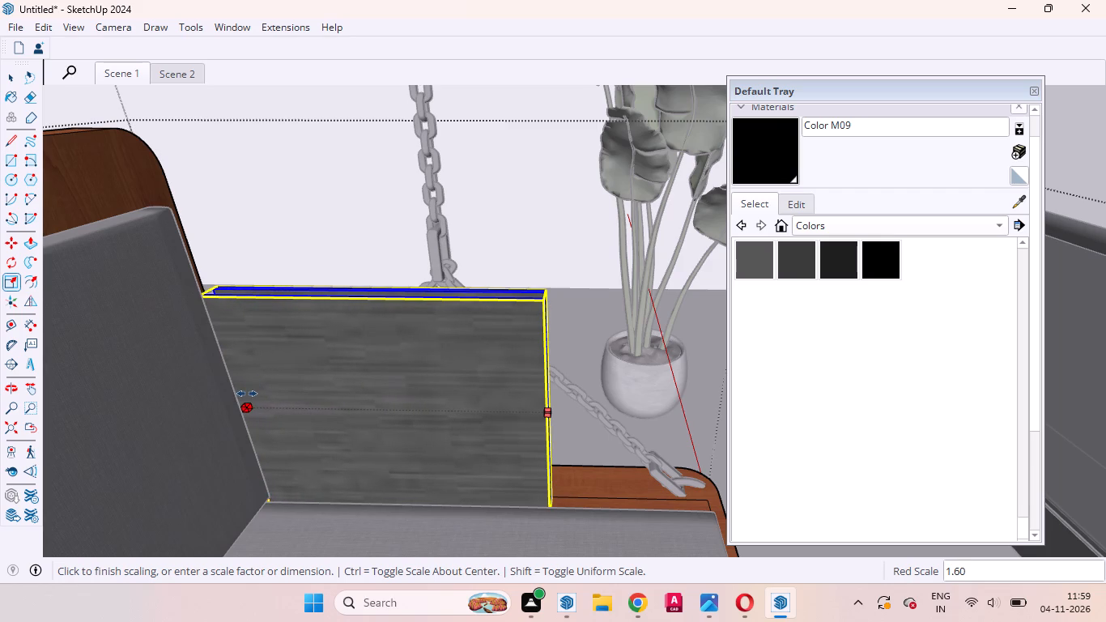
left_click(247, 394)
scroll(362, 364, "down", 16)
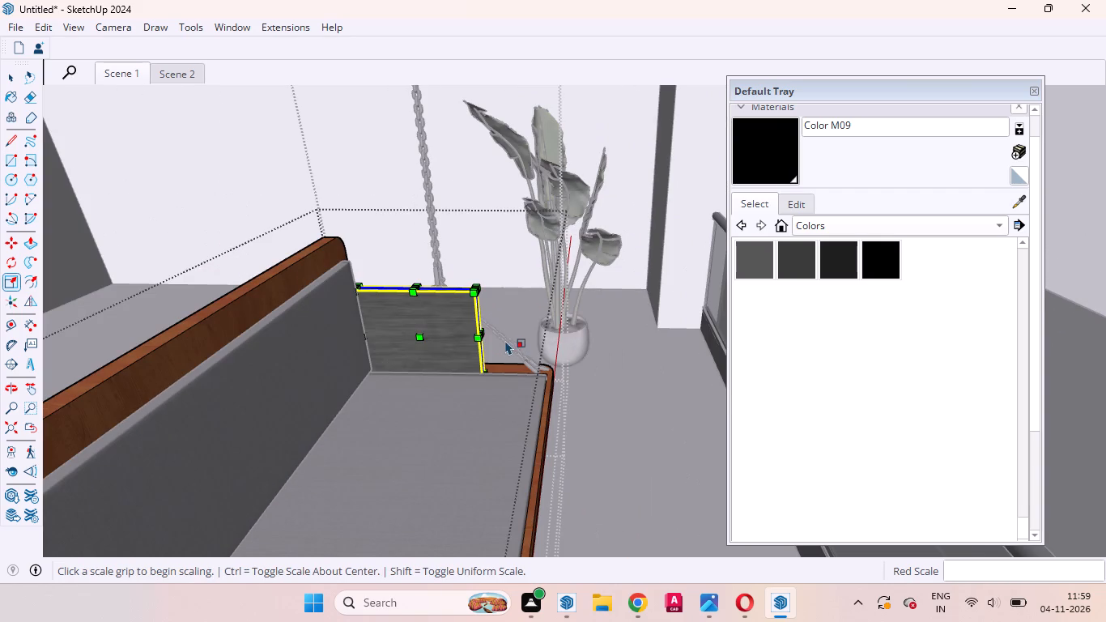
Scale the right-hand armrest panel forward by about 1.57 along the red axis to the seat cushion's front edge.
scroll(485, 326, "up", 10)
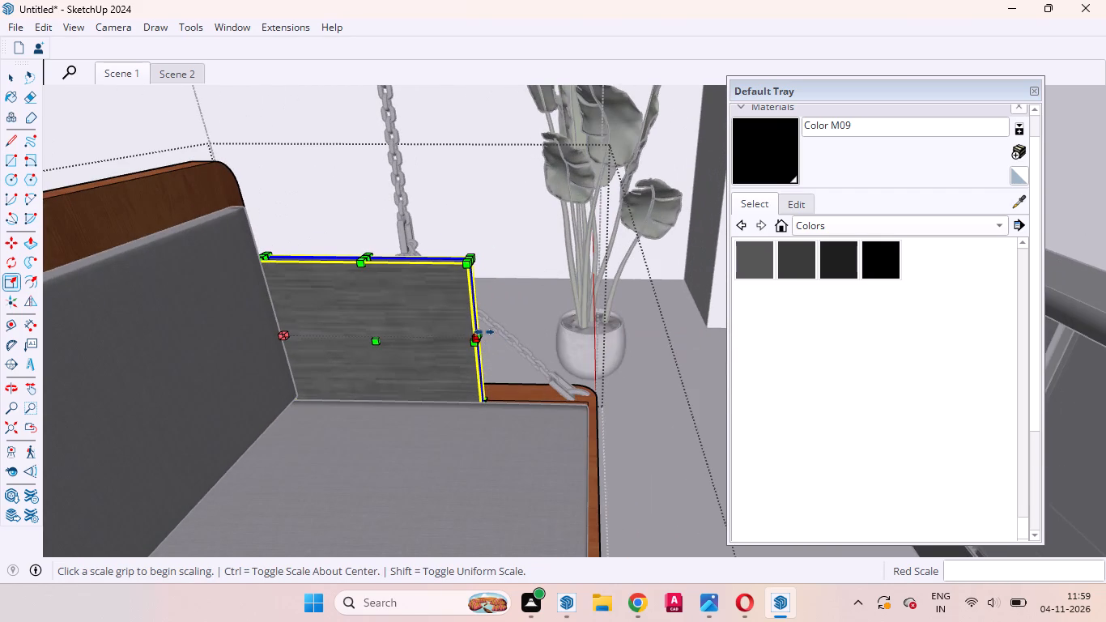
left_click(480, 330)
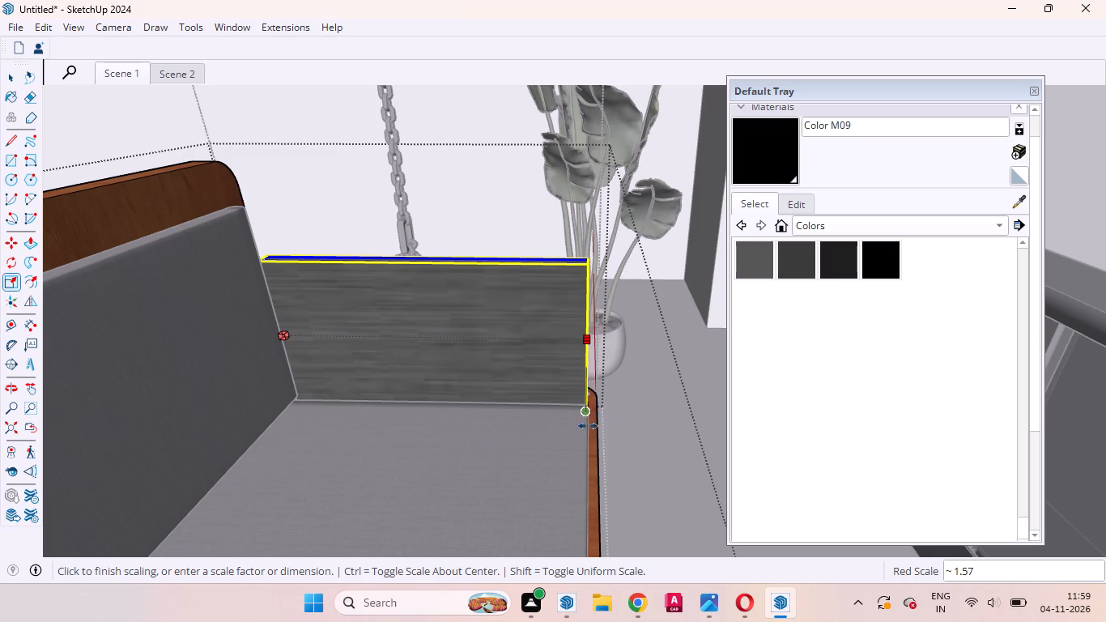
left_click(588, 432)
key("space")
left_click(432, 216)
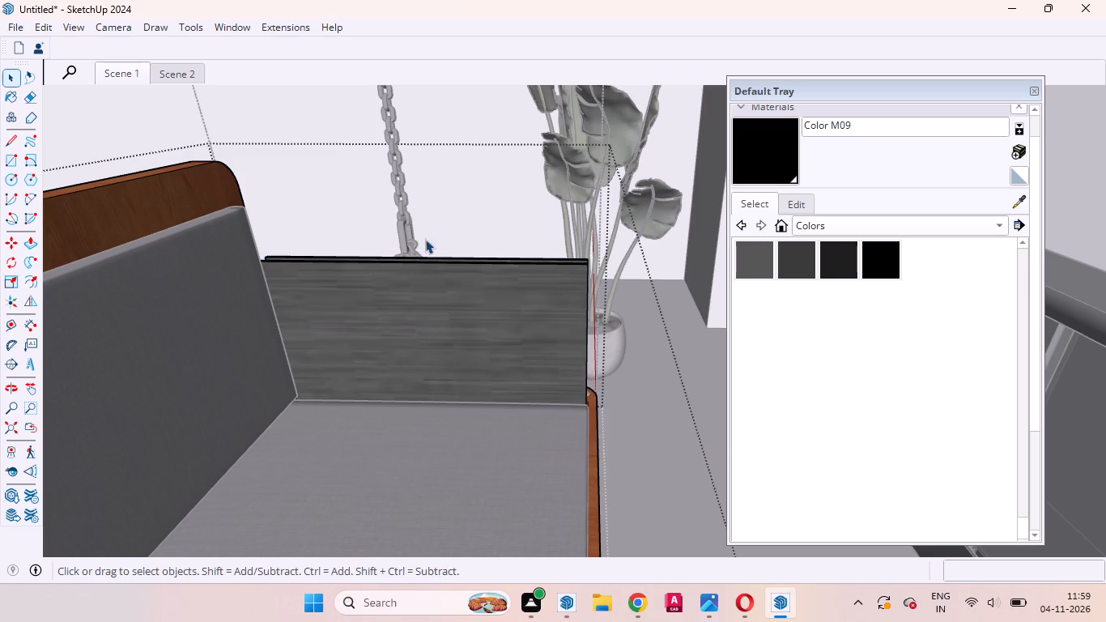
Examine the lengthened right-hand armrest against the seat, backrest and opposite armrest from several angles.
scroll(436, 240, "down", 5)
middle_click_drag(485, 315, 49, 399)
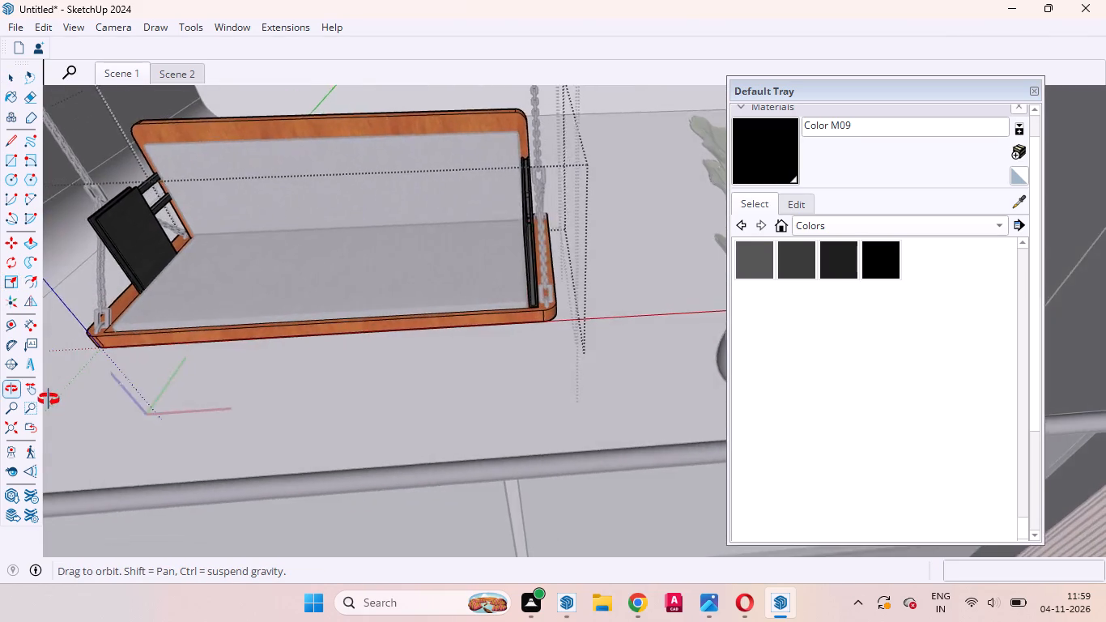
middle_click_drag(49, 399, 41, 394)
scroll(86, 347, "up", 4)
scroll(666, 282, "up", 2)
scroll(371, 418, "down", 2)
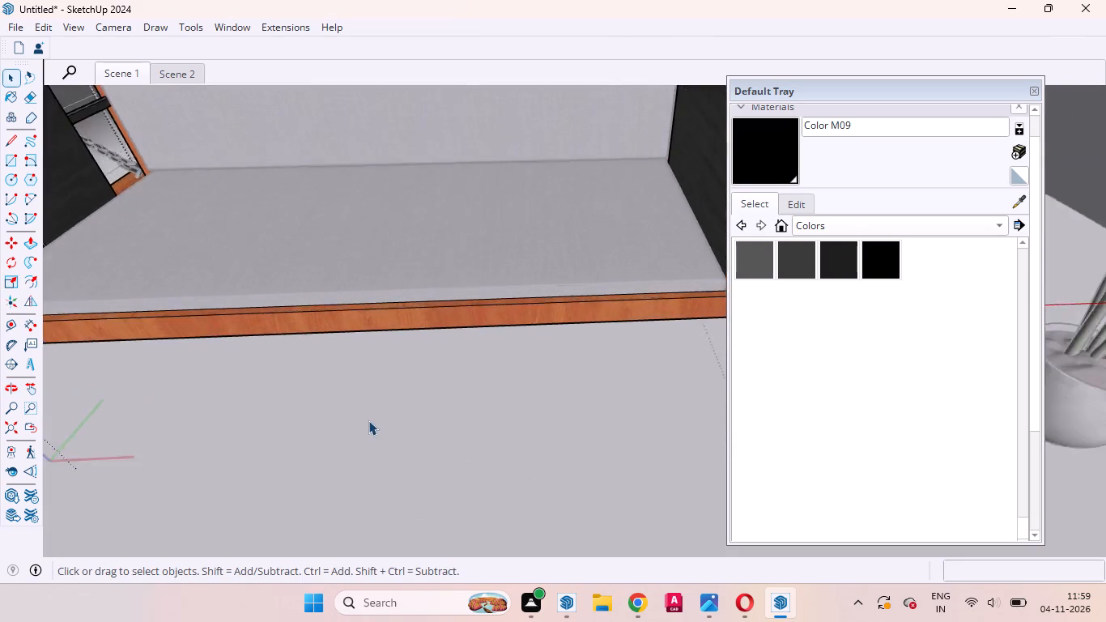
scroll(368, 420, "down", 3)
middle_click_drag(569, 305, 287, 373)
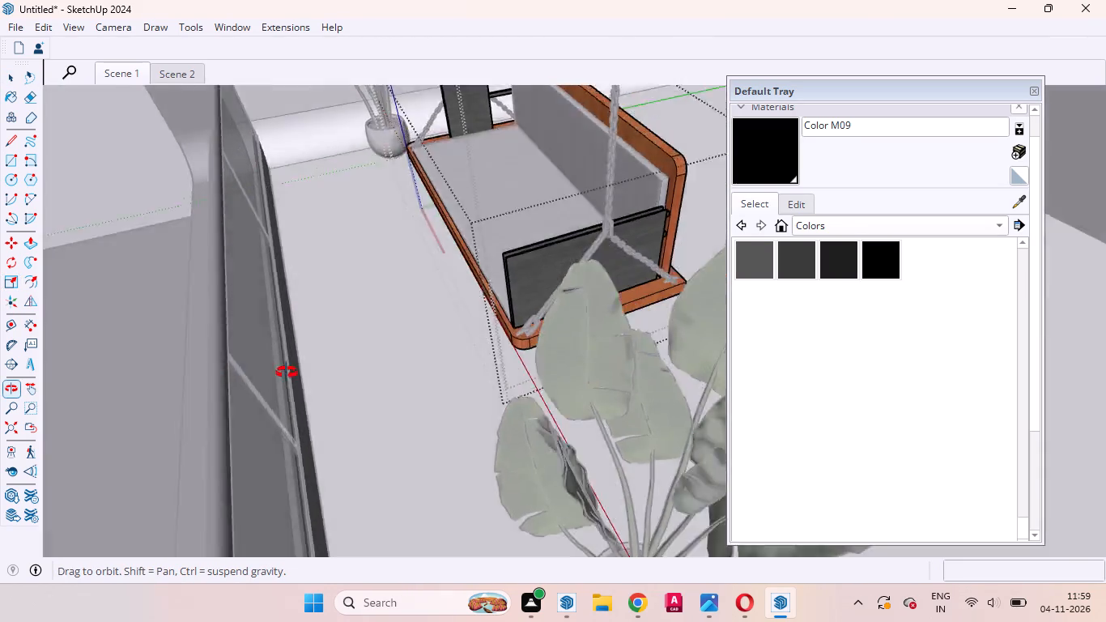
middle_click_drag(287, 373, 756, 258)
scroll(572, 224, "up", 5)
middle_click_drag(580, 275, 593, 282)
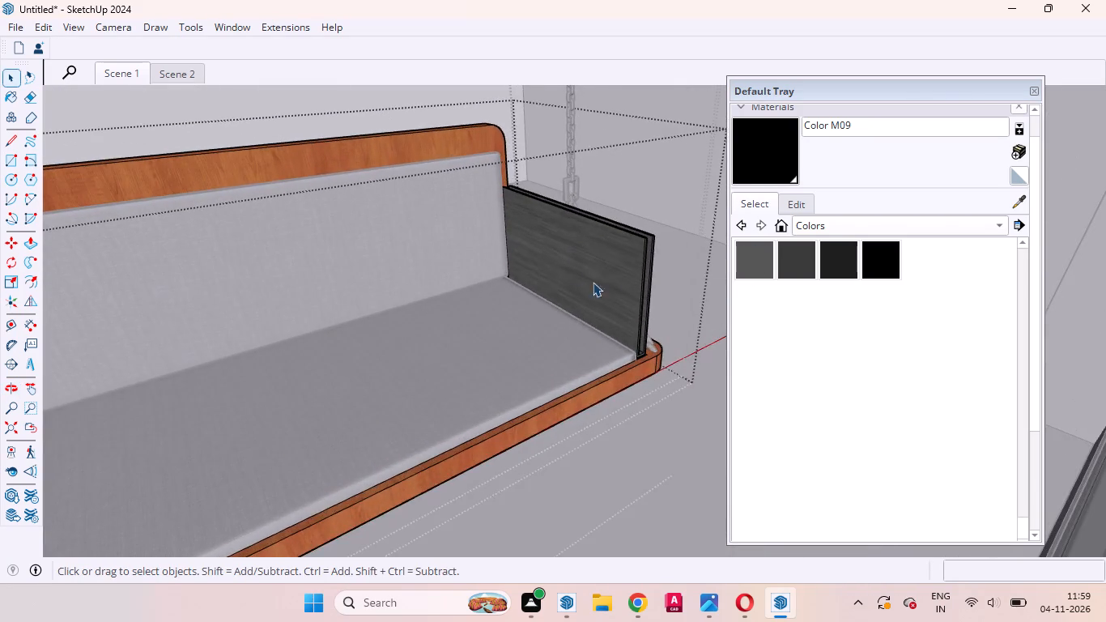
middle_click_drag(593, 282, 717, 253)
scroll(525, 283, "down", 5)
middle_click_drag(560, 333, 444, 356)
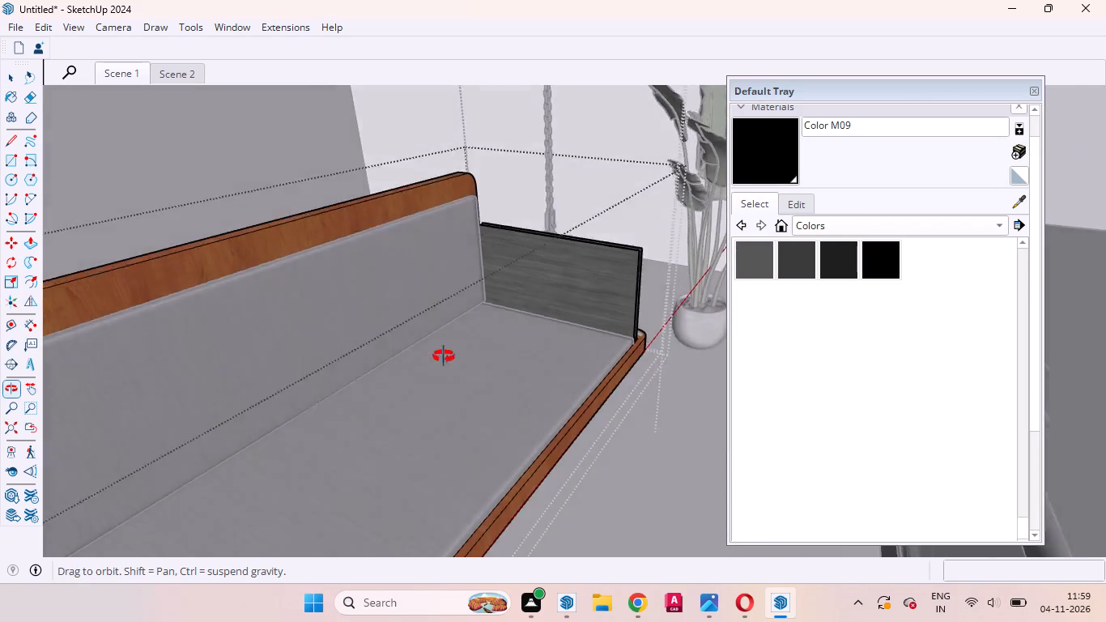
middle_click_drag(444, 356, 122, 408)
Scale the swing's left-hand dark armrest panel forward by 2.19 along the red axis toward the seat front.
scroll(171, 187, "up", 9)
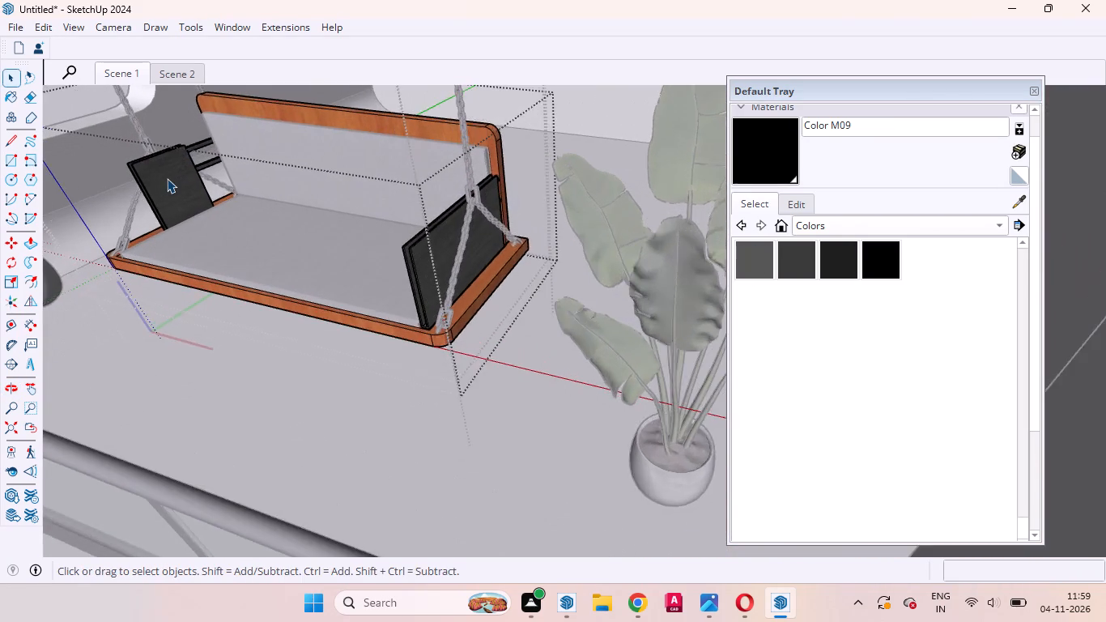
scroll(167, 178, "up", 8)
left_click(180, 179)
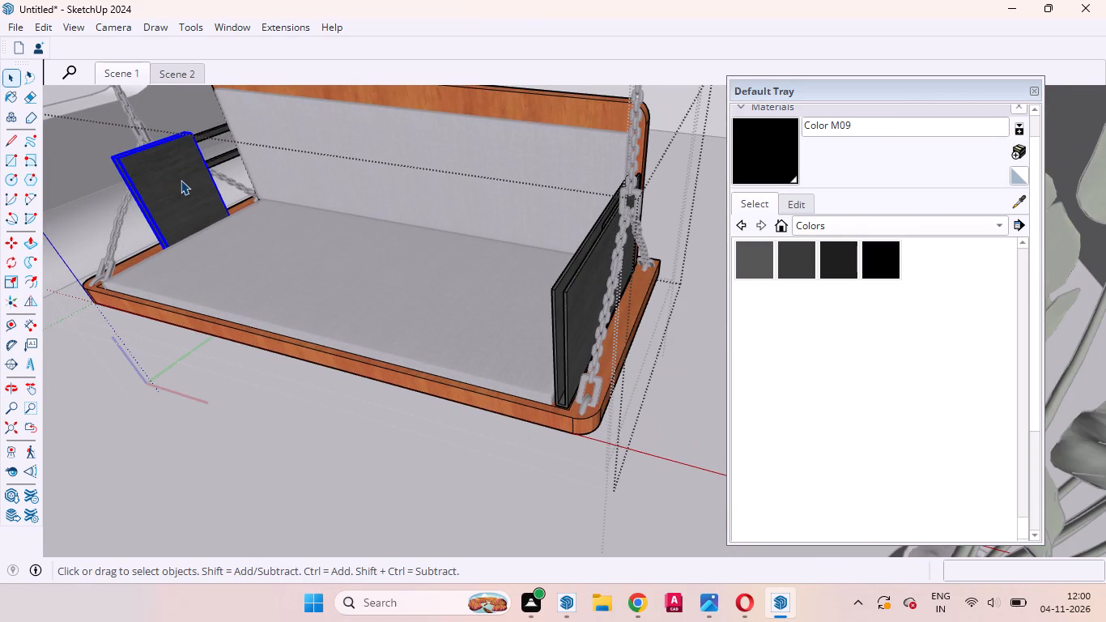
key("s")
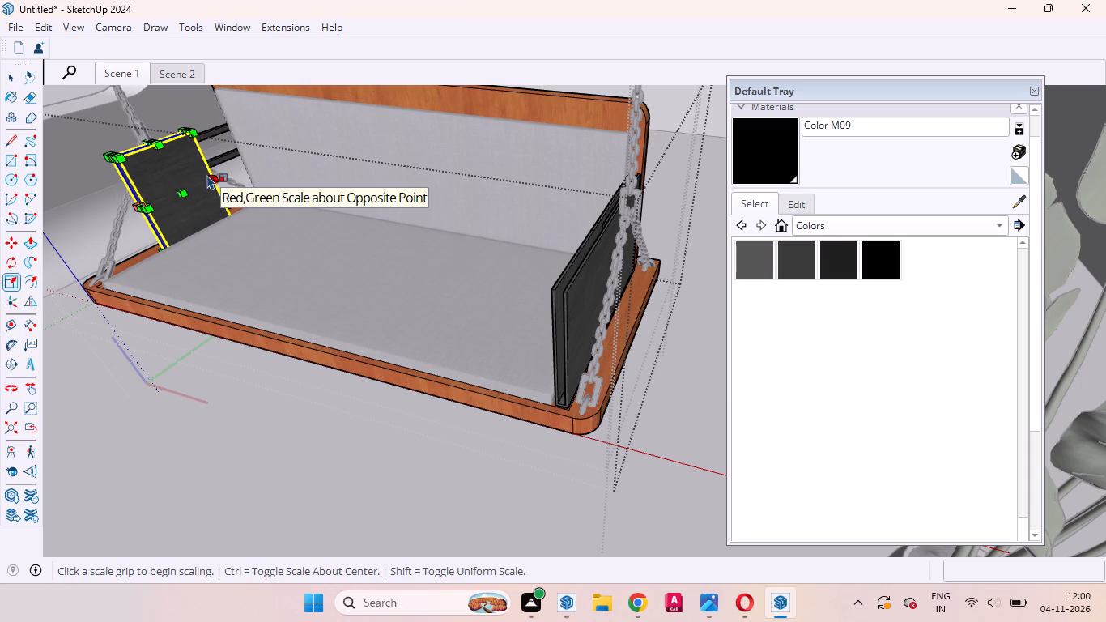
left_click(211, 172)
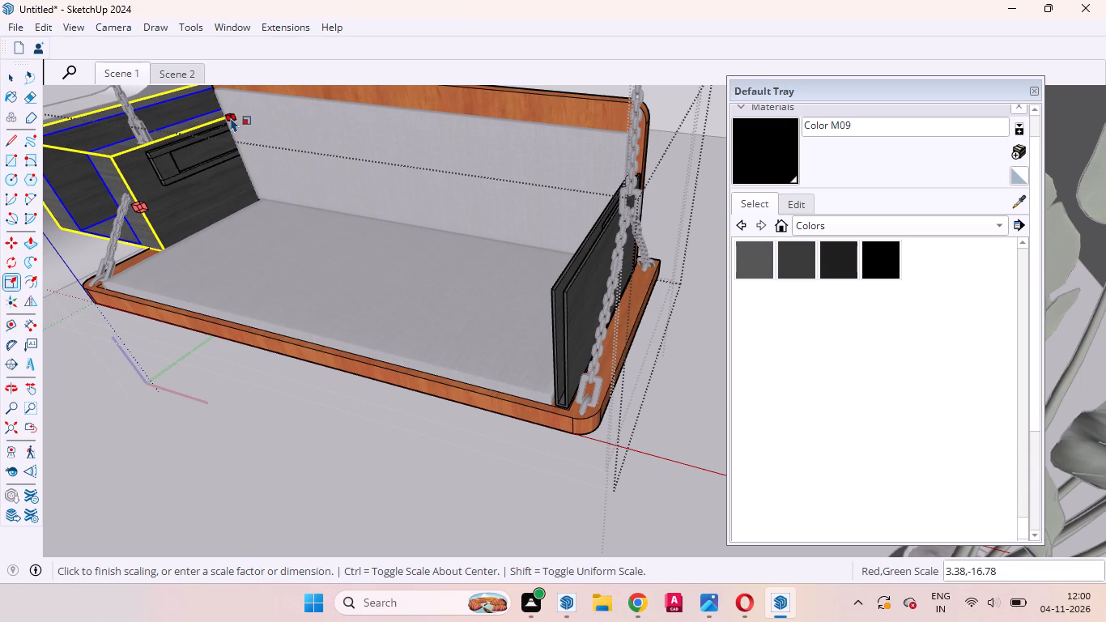
key("ctrl+z")
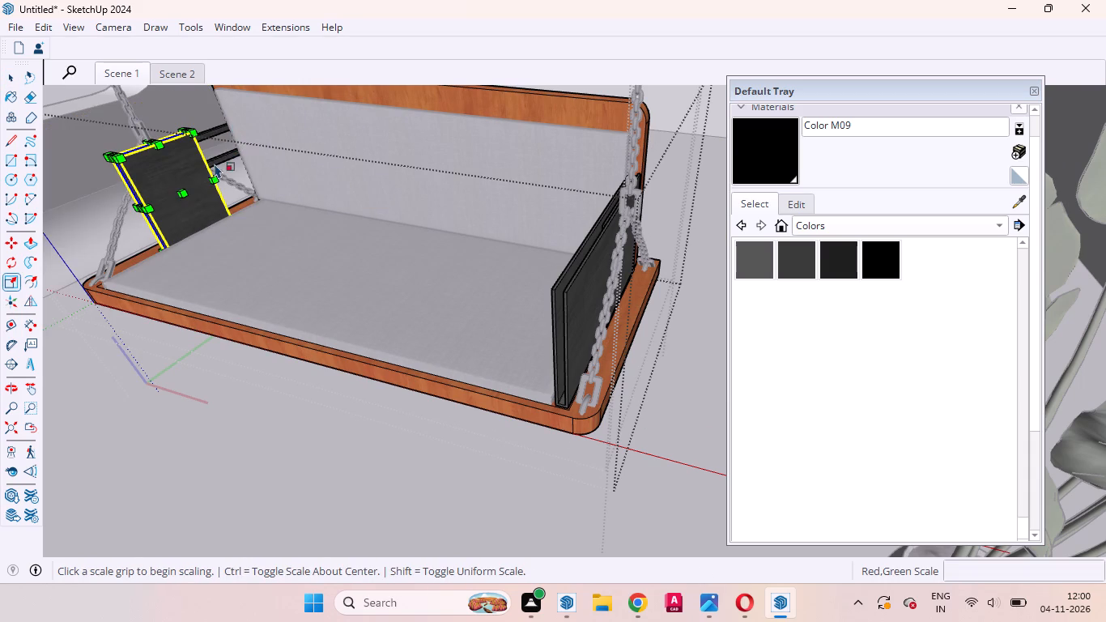
middle_click_drag(224, 172, 506, 275)
scroll(507, 274, "up", 1)
scroll(507, 262, "down", 13)
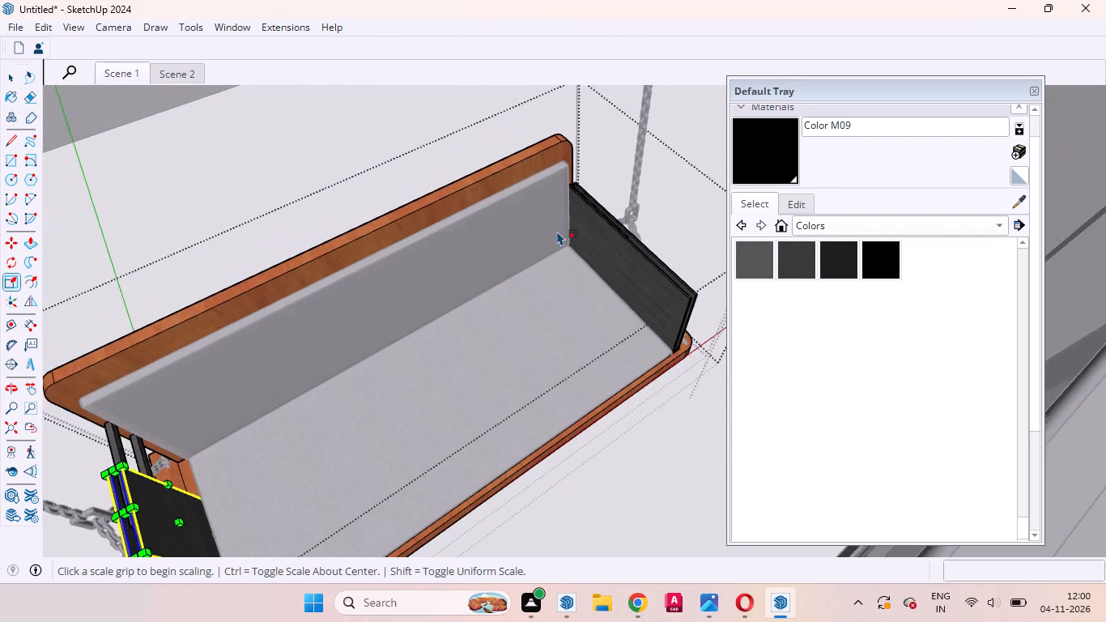
scroll(313, 459, "up", 4)
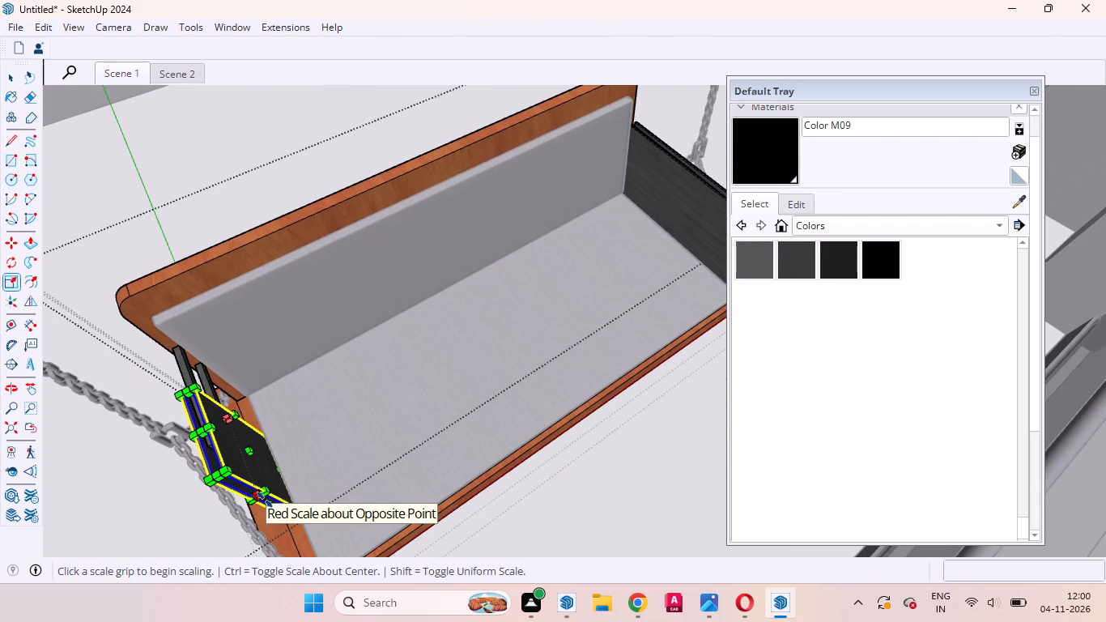
left_click(265, 500)
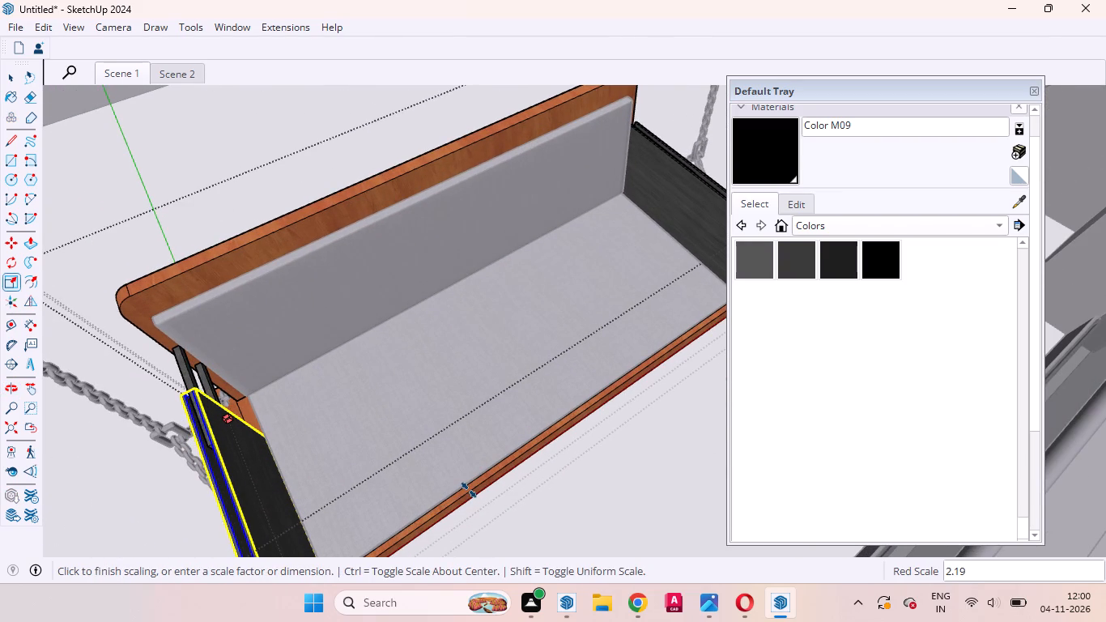
left_click(469, 490)
scroll(420, 326, "down", 5)
Scale the left-hand armrest panel back by about 0.87 along the red axis so its front aligns with the seat cushion's edge.
middle_click_drag(372, 393, 220, 408)
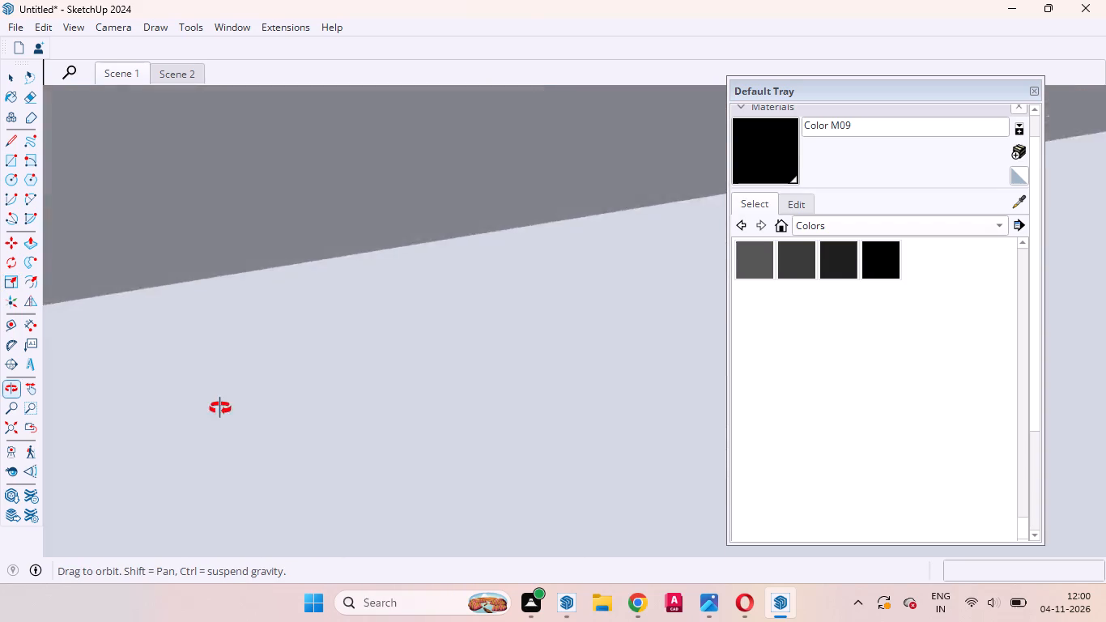
middle_click_drag(220, 408, 231, 266)
scroll(250, 262, "up", 10)
scroll(334, 276, "up", 1)
middle_click_drag(330, 288, 270, 326)
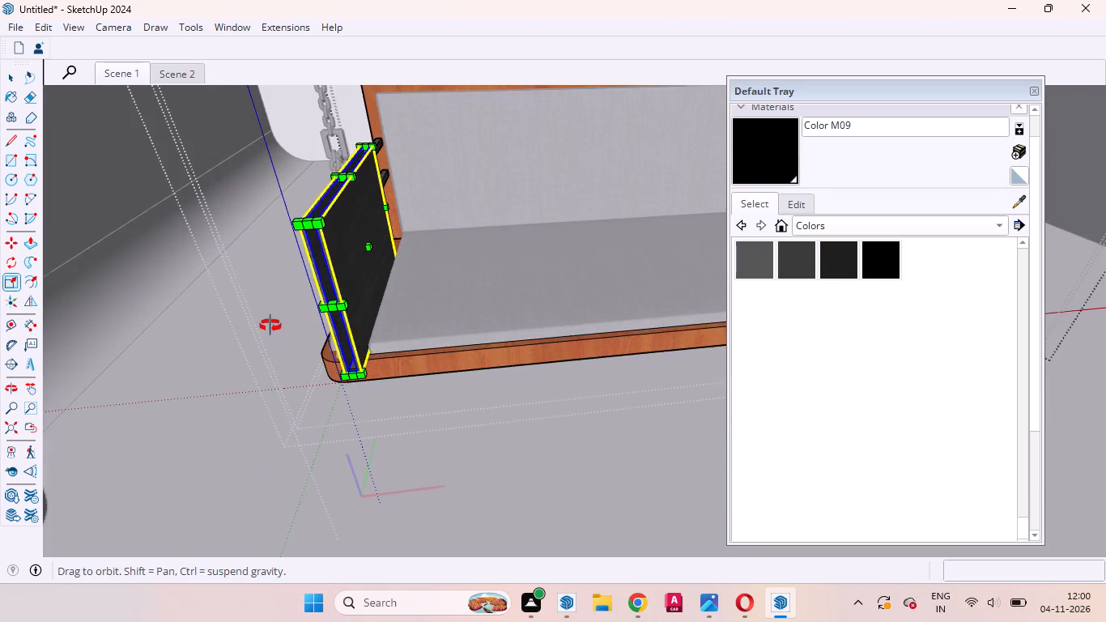
middle_click_drag(270, 326, 117, 355)
scroll(412, 203, "up", 8)
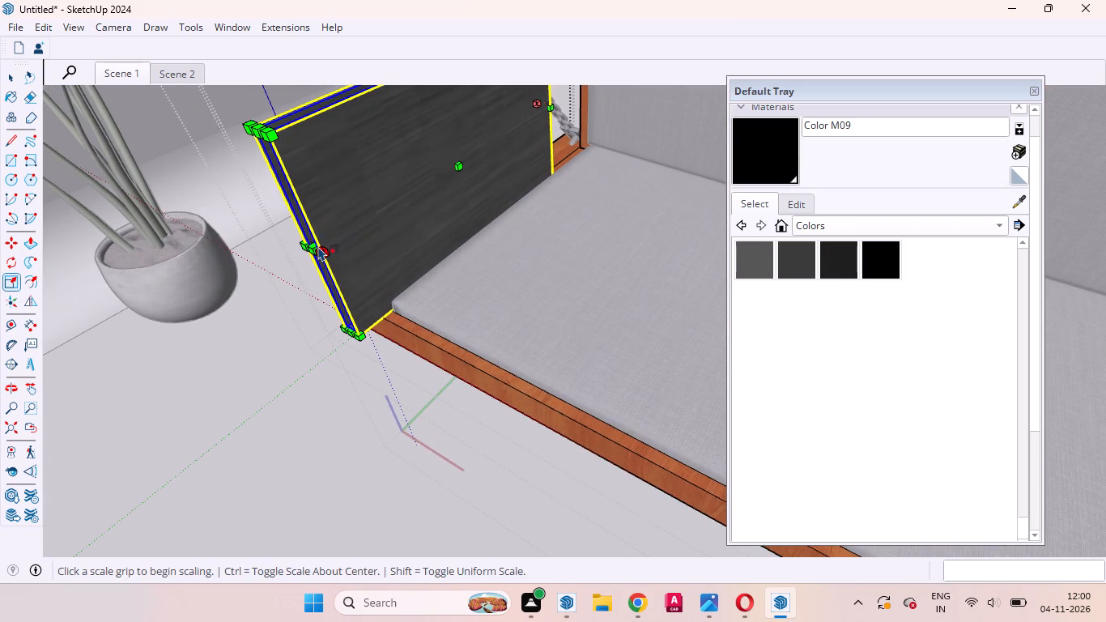
left_click(313, 243)
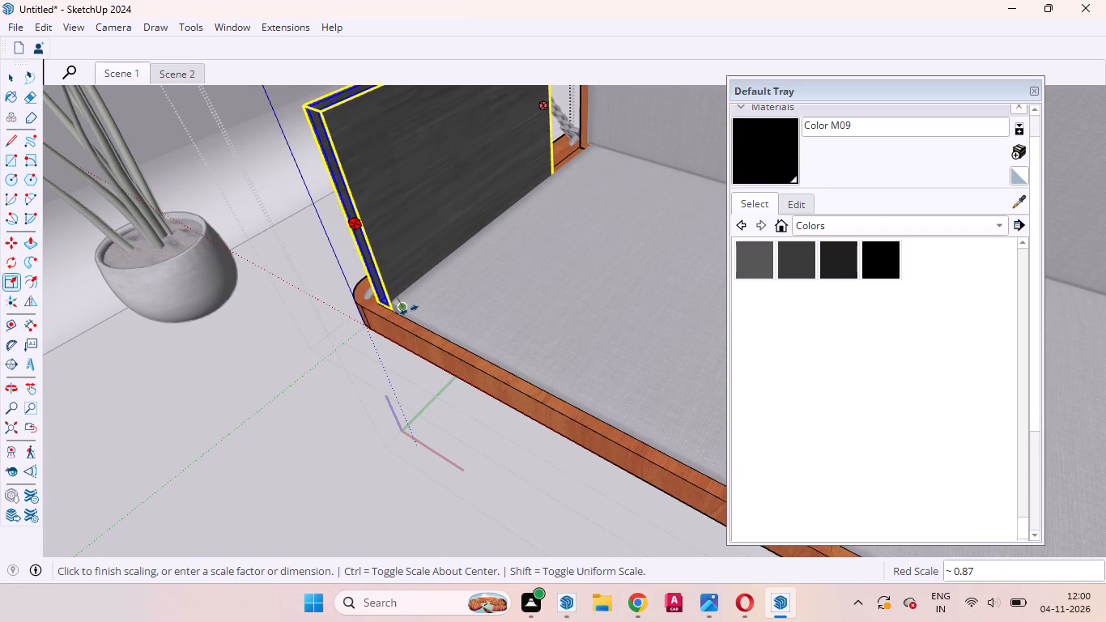
left_click(410, 311)
scroll(505, 349, "down", 4)
scroll(577, 120, "up", 2)
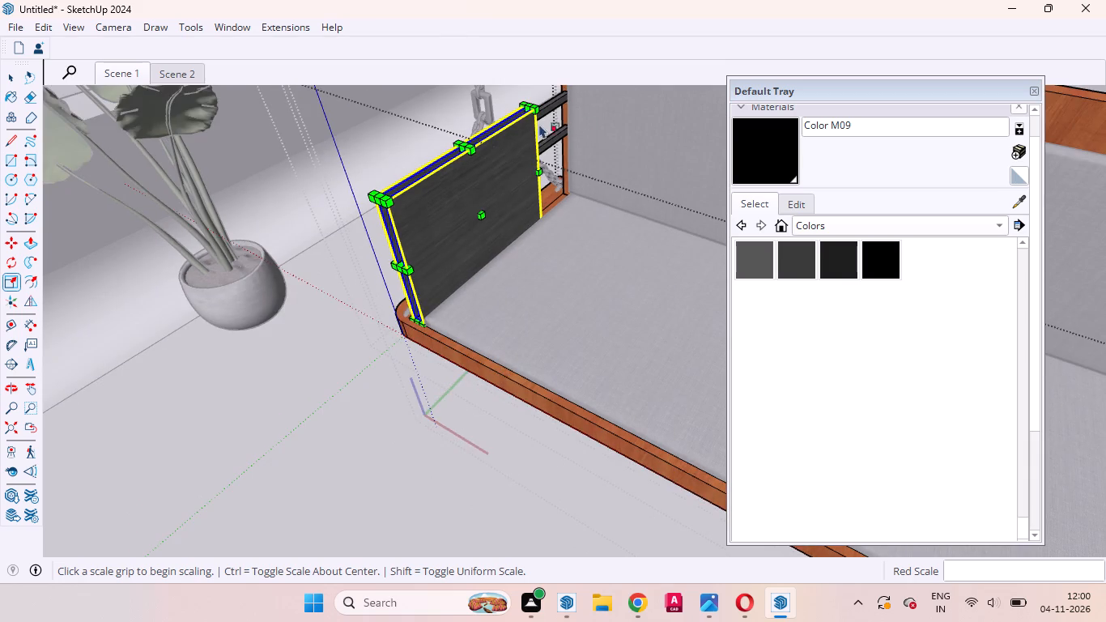
Scale the left-hand armrest panel rearward by about 1.29 along the red axis to meet the swing's backrest.
scroll(539, 124, "up", 7)
middle_click_drag(538, 213, 243, 248)
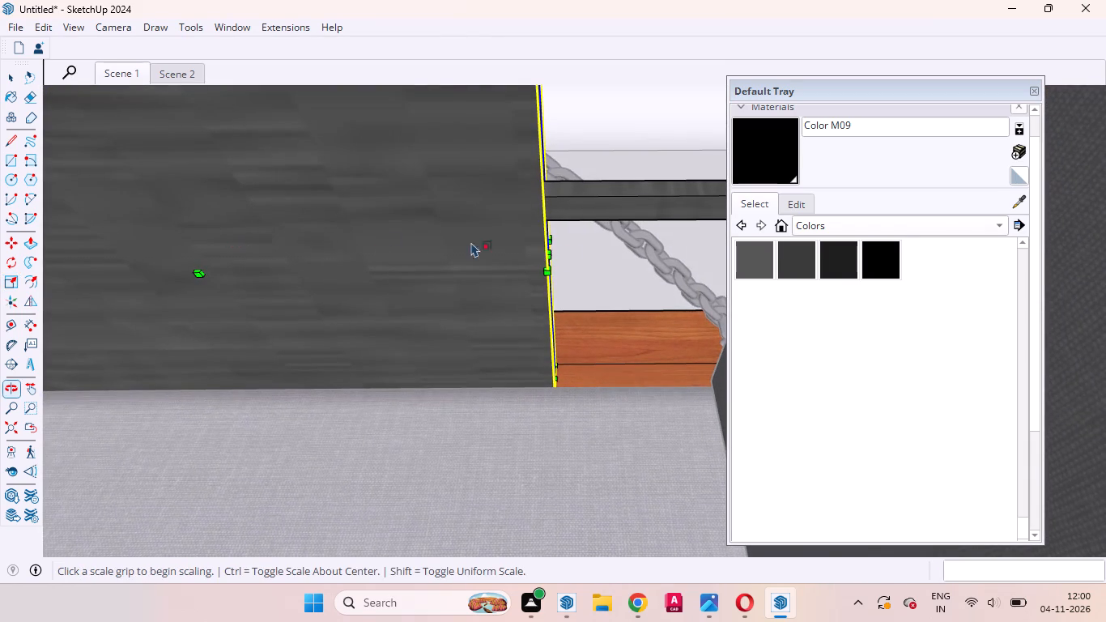
left_click(551, 250)
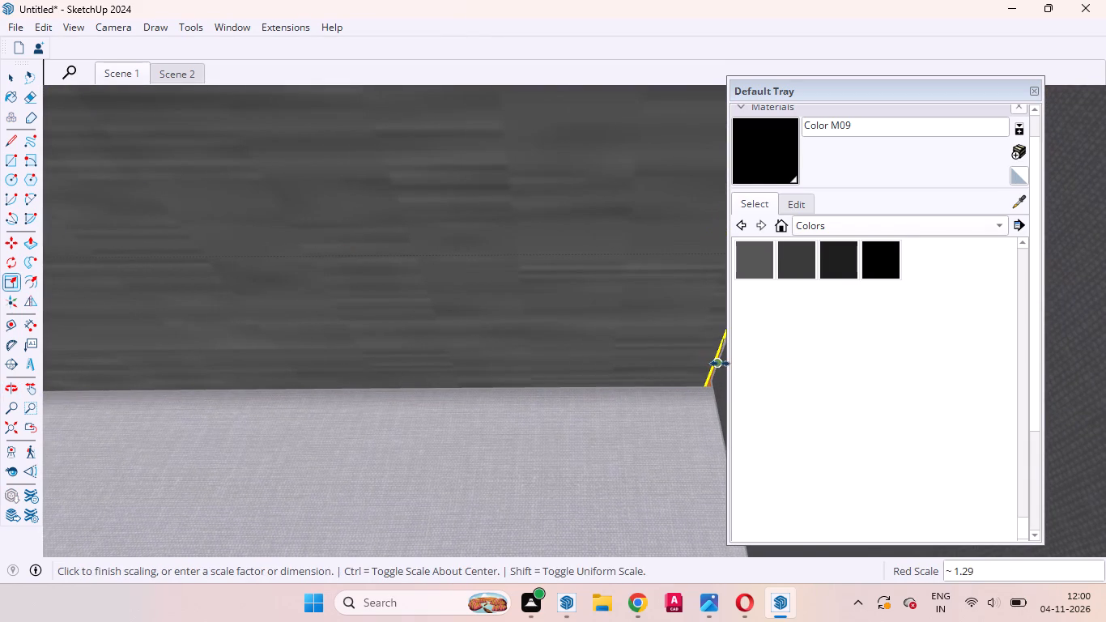
left_click(721, 364)
key("space")
scroll(521, 345, "down", 6)
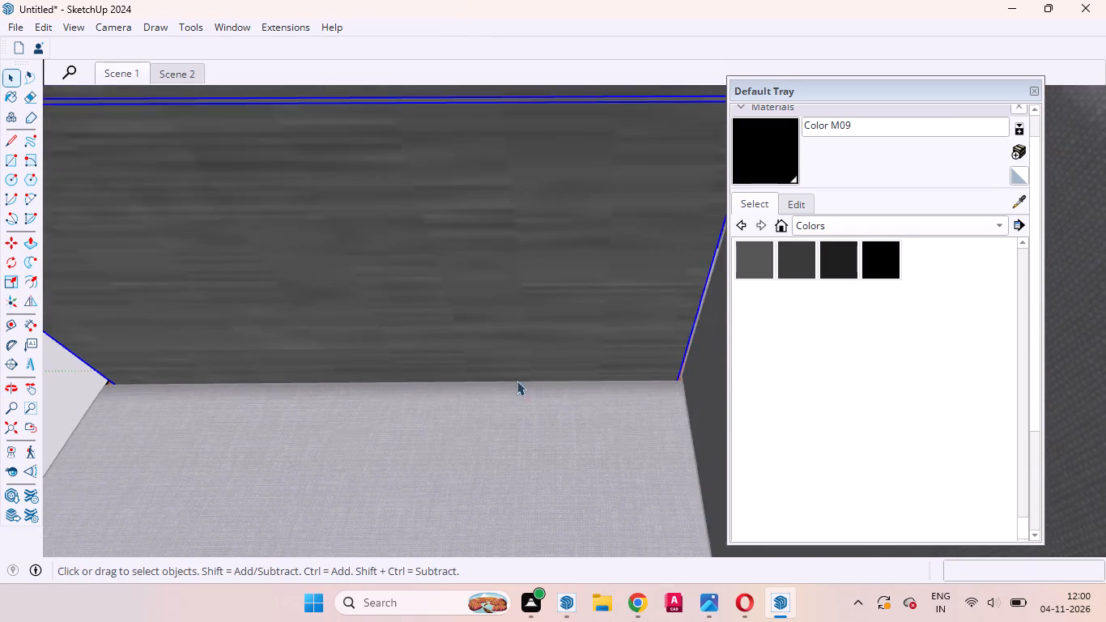
scroll(495, 391, "down", 4)
middle_click_drag(444, 432, 929, 358)
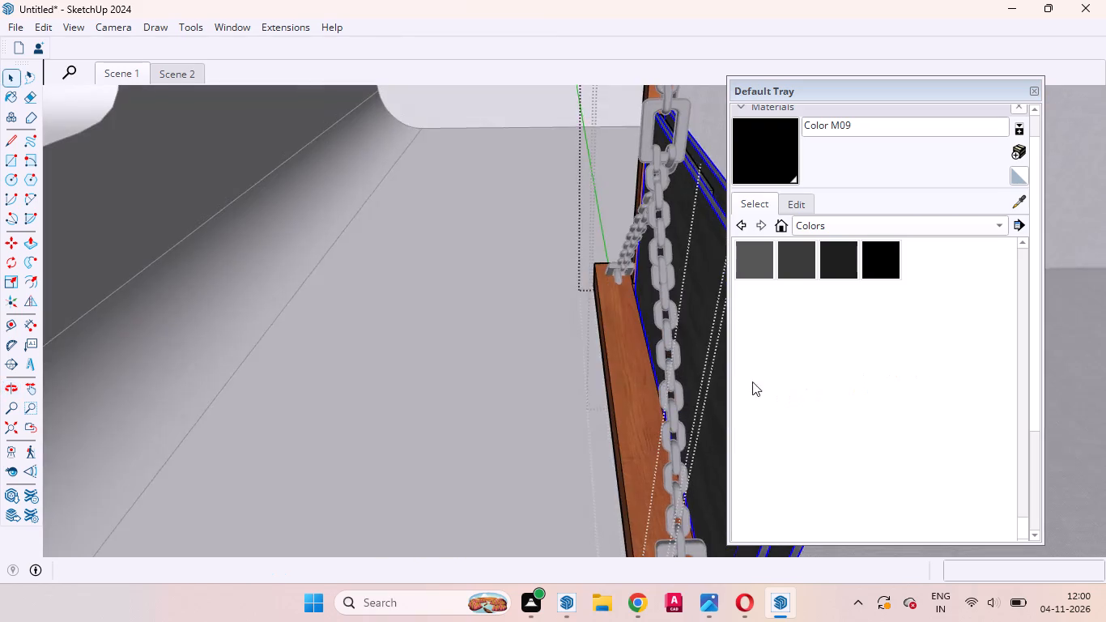
Leave the swing's nested group editing and return to the whole house model.
scroll(581, 331, "down", 9)
scroll(526, 352, "up", 3)
scroll(459, 289, "down", 14)
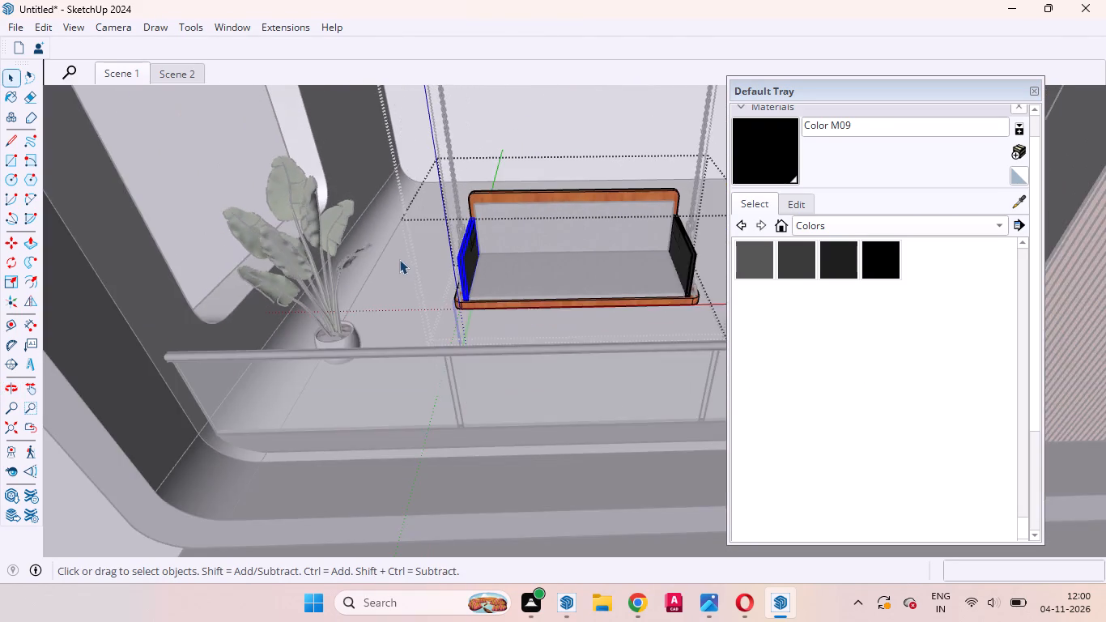
scroll(399, 259, "down", 5)
scroll(398, 259, "up", 1)
scroll(398, 259, "down", 2)
double_click(240, 441)
left_click(231, 441)
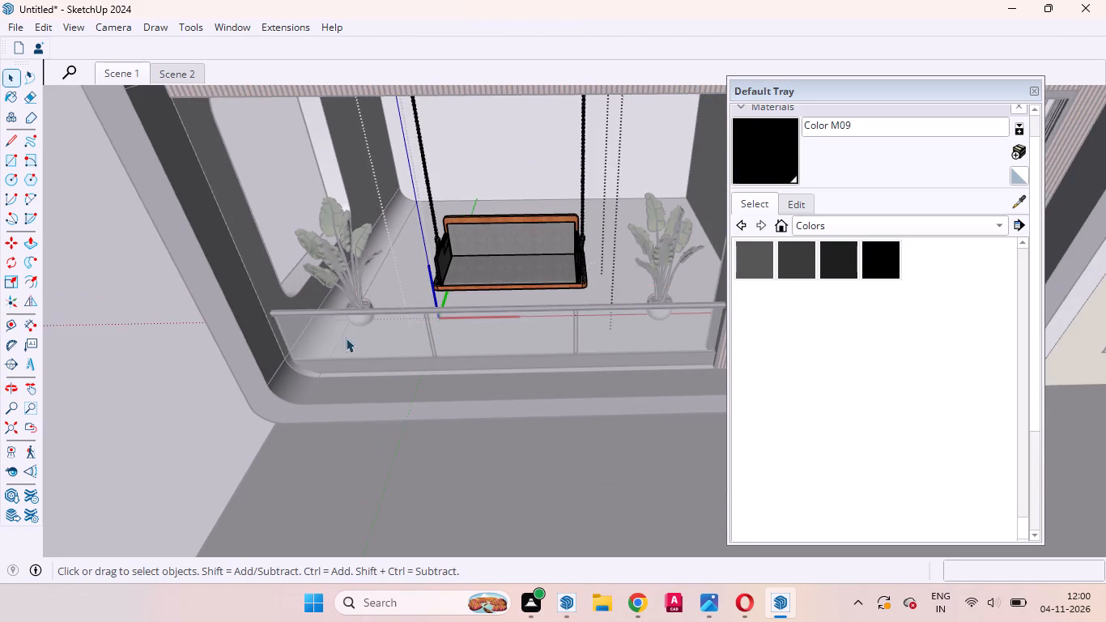
scroll(503, 252, "down", 6)
triple_click(223, 373)
Examine where the swing's chains meet the upper balcony's ceiling from below and close up.
scroll(398, 386, "up", 1)
middle_click_drag(398, 386, 397, 371)
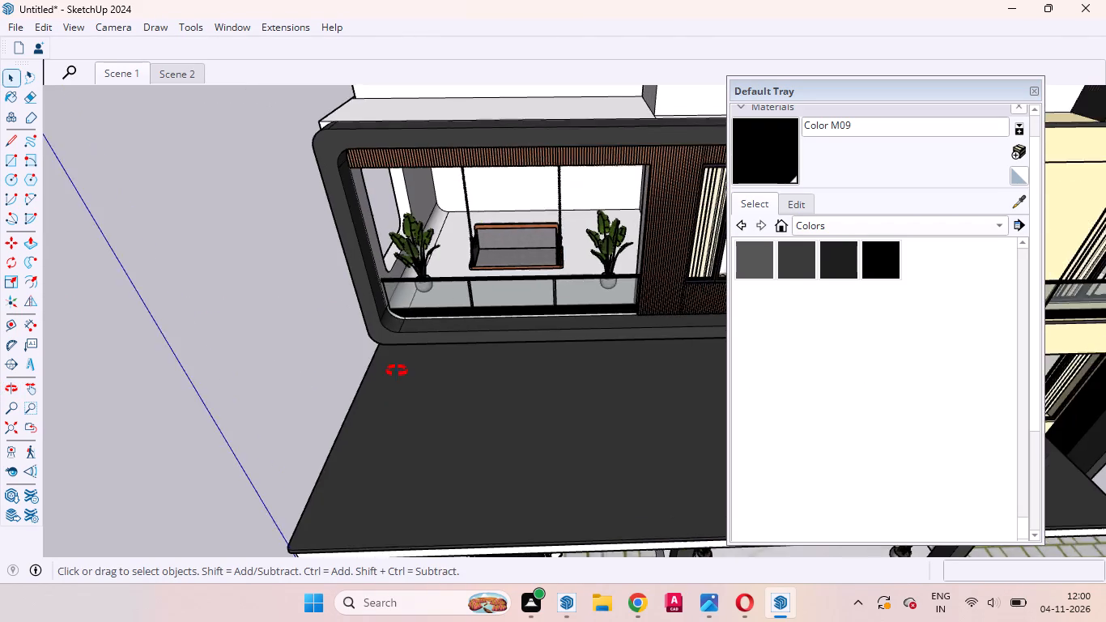
middle_click_drag(397, 371, 402, 148)
scroll(498, 131, "up", 12)
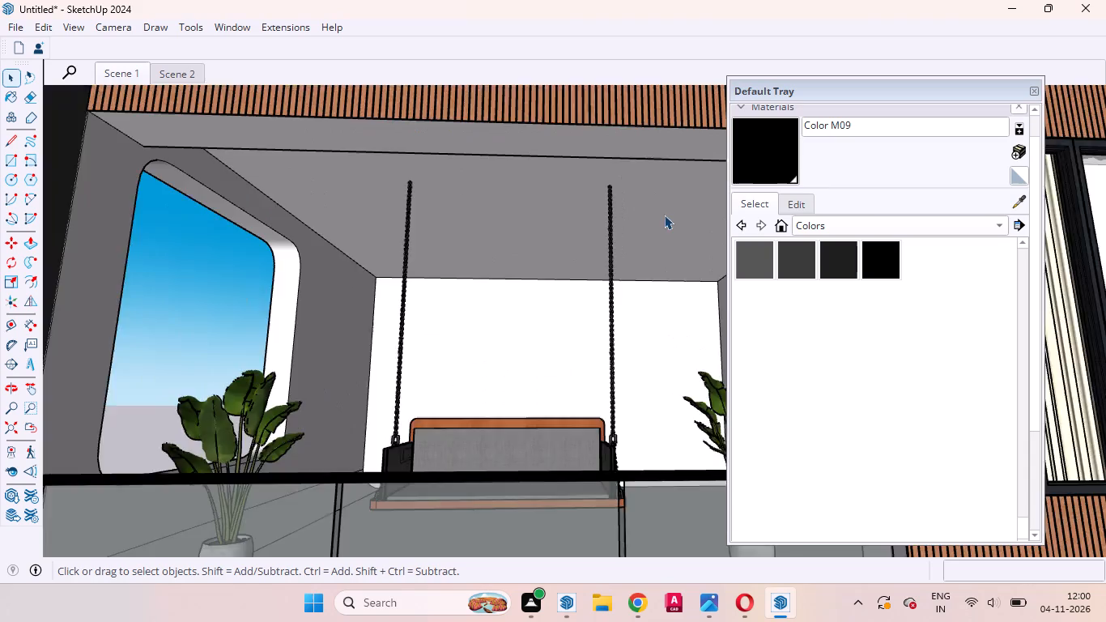
scroll(664, 215, "up", 17)
middle_click_drag(578, 181, 715, 136)
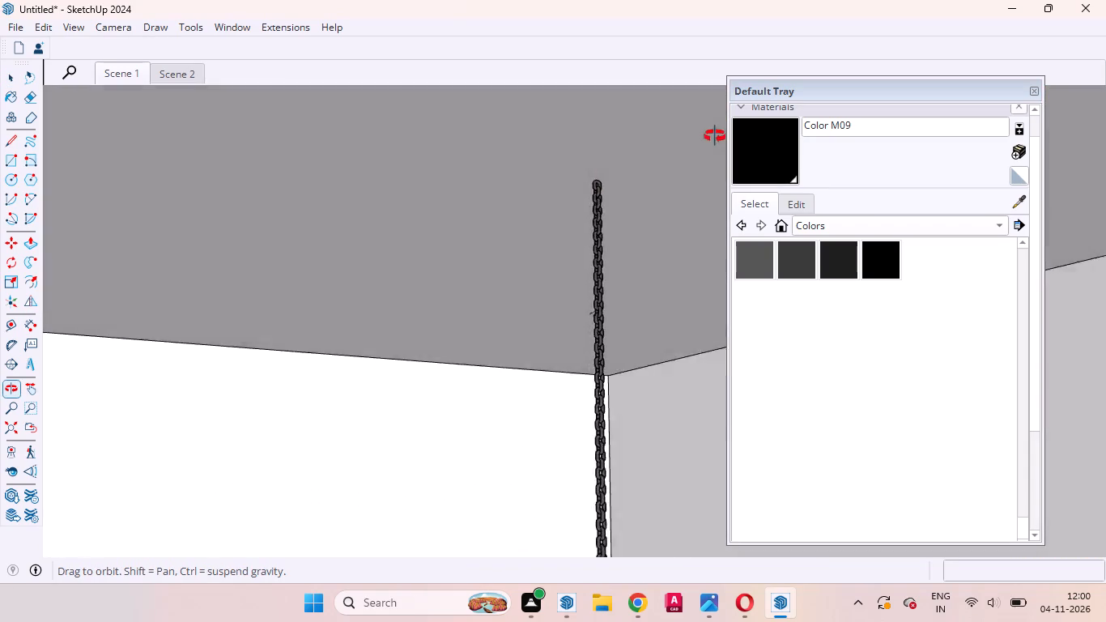
middle_click_drag(715, 136, 546, 166)
scroll(551, 167, "up", 20)
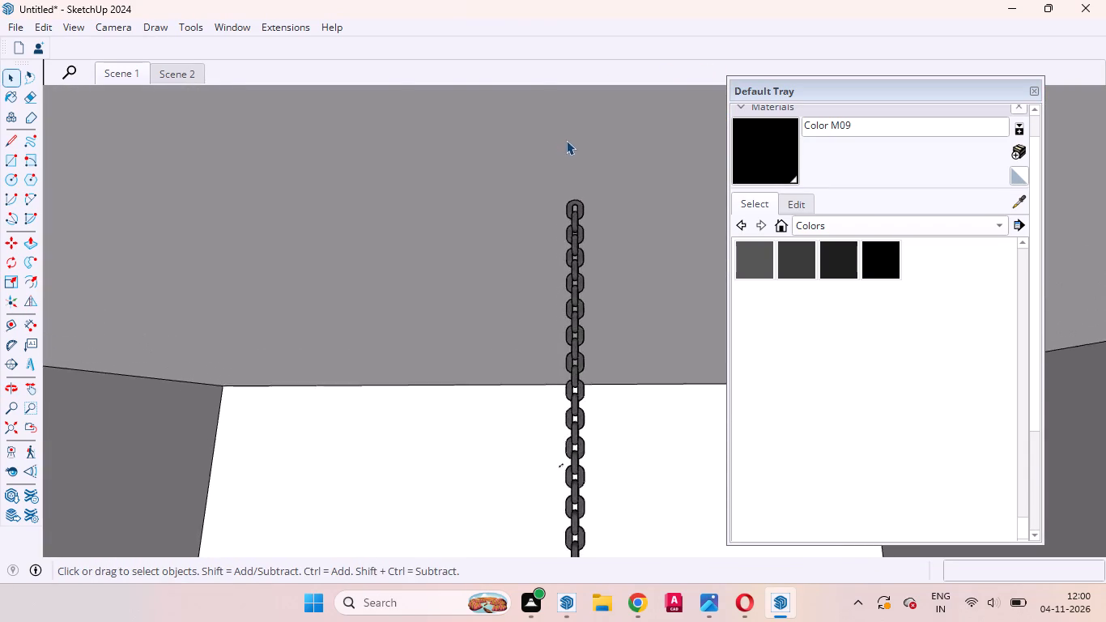
scroll(566, 140, "up", 10)
middle_click_drag(568, 201, 834, 358)
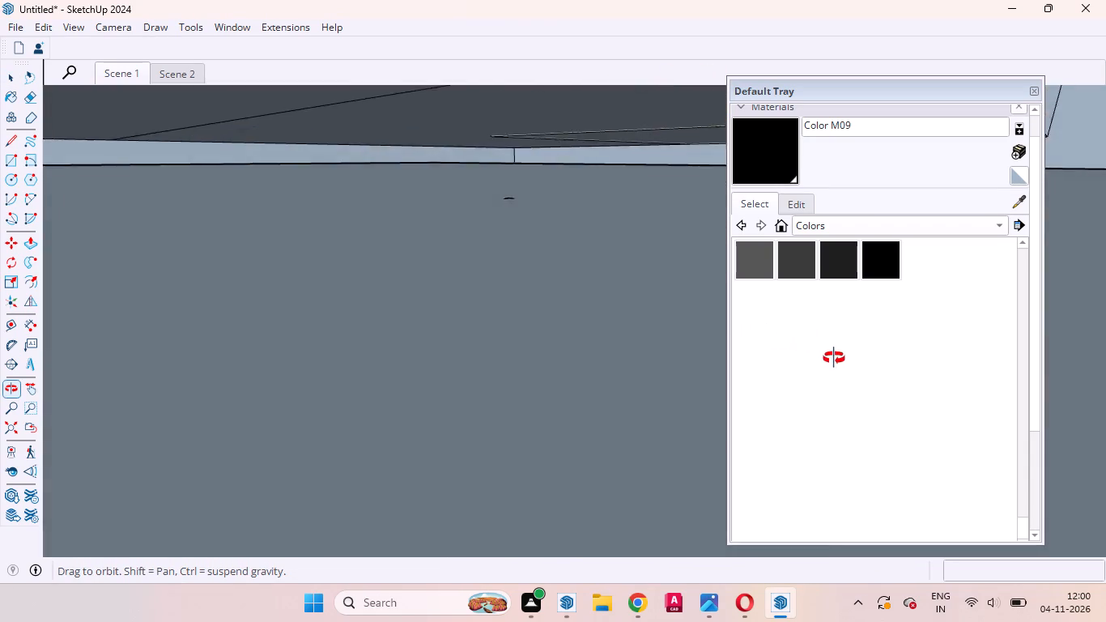
middle_click_drag(834, 358, 546, 270)
scroll(546, 269, "up", 1)
scroll(546, 259, "down", 6)
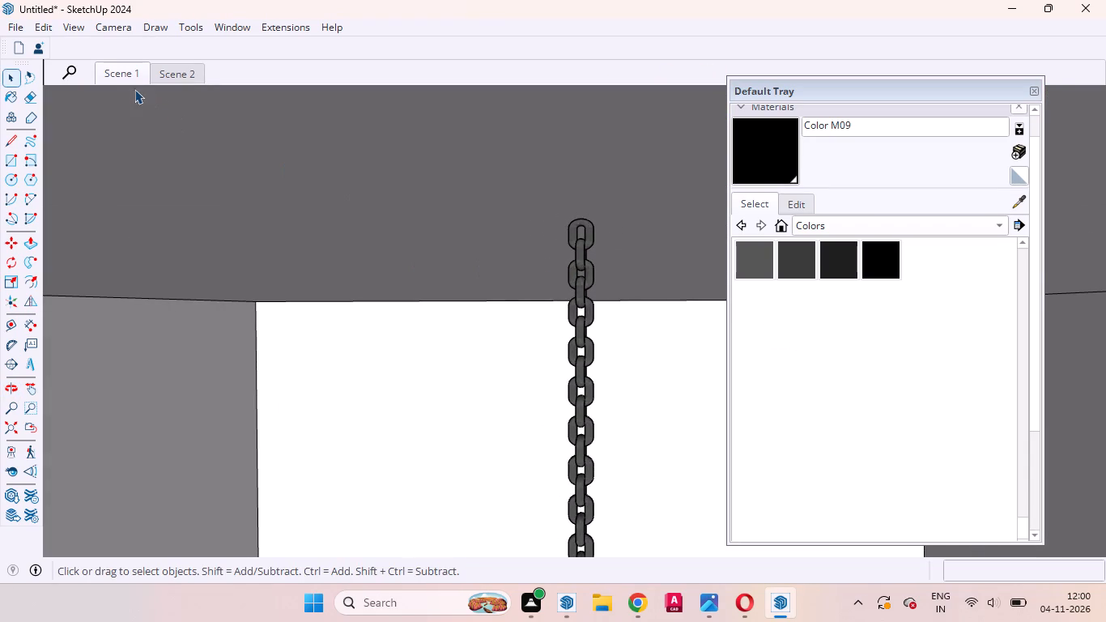
Review the front elevation from Scene 1 and the swing's position inside the upper balcony.
left_click(131, 80)
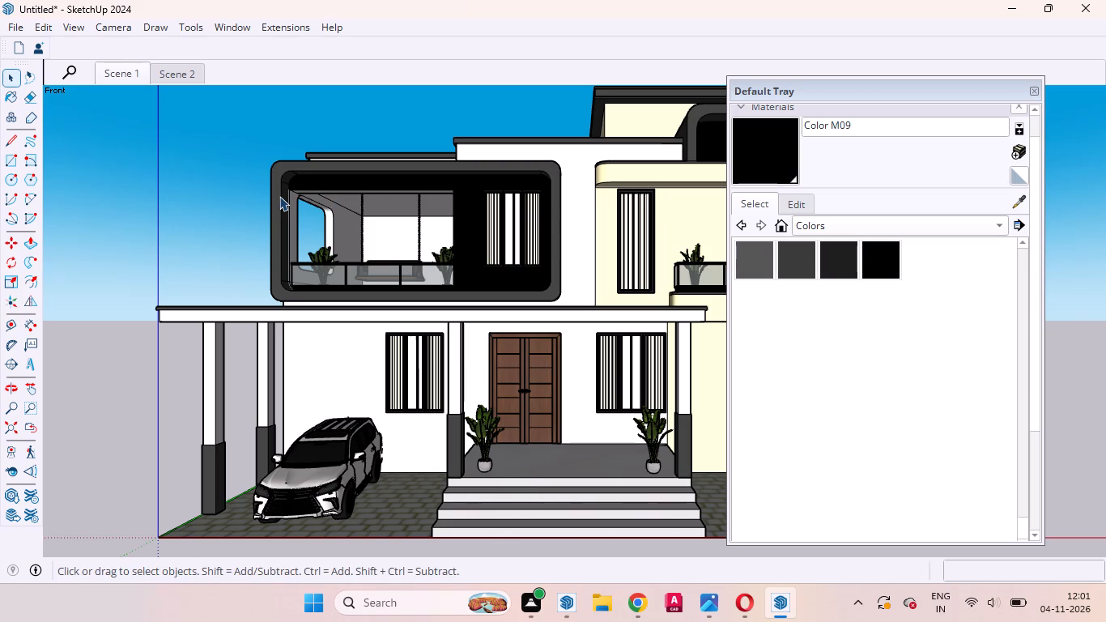
scroll(340, 279, "down", 4)
middle_click_drag(393, 300, 588, 469)
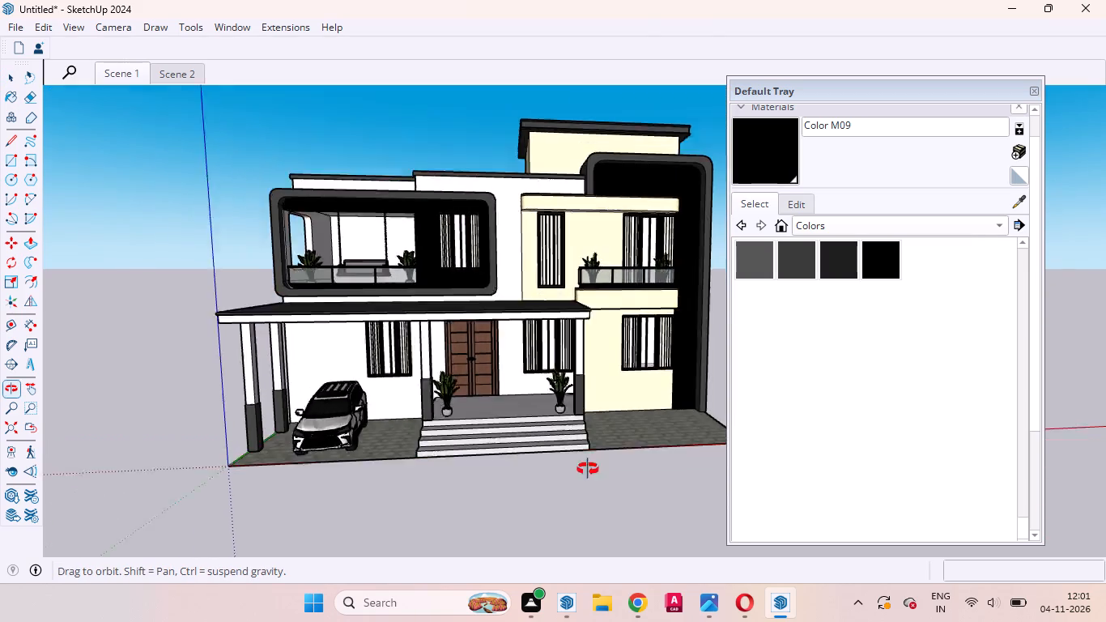
middle_click_drag(588, 469, 739, 534)
scroll(739, 536, "up", 1)
scroll(240, 442, "up", 1)
scroll(466, 464, "down", 5)
scroll(510, 485, "up", 5)
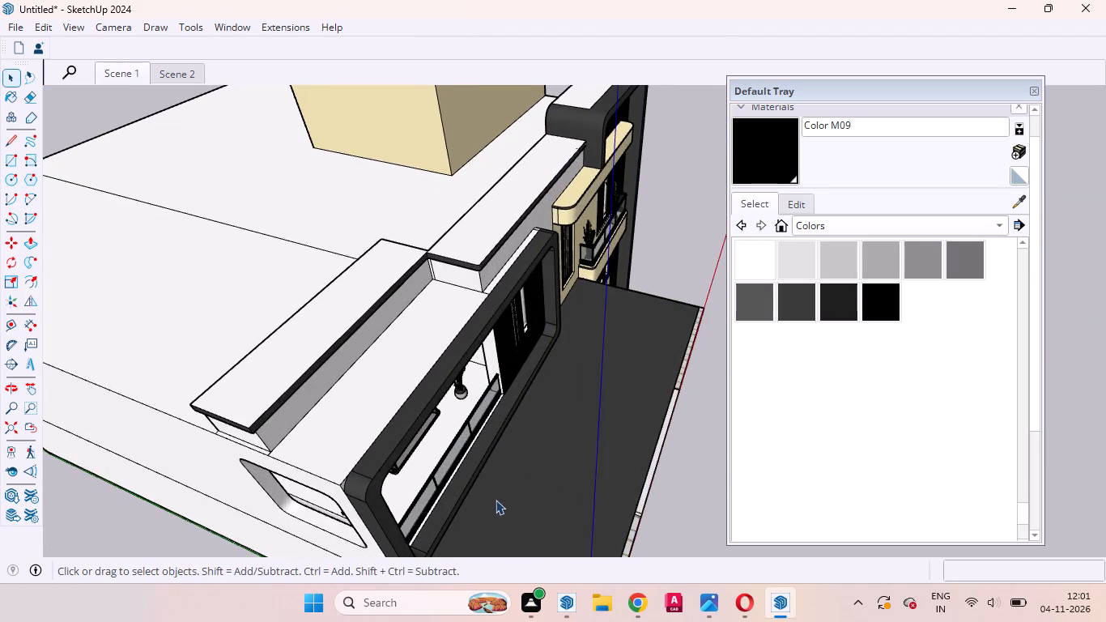
middle_click_drag(488, 500, 400, 408)
scroll(331, 343, "up", 18)
middle_click_drag(360, 370, 606, 335)
Scale the whole swing from its underside by about 0.86 along the blue axis to raise the seat.
left_click(502, 437)
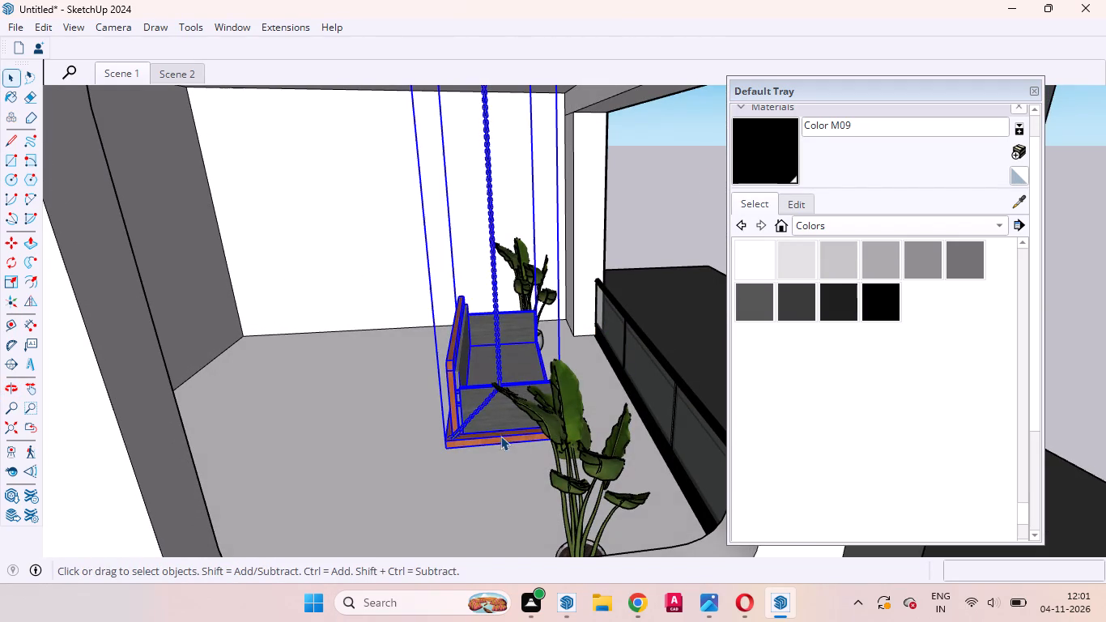
key("s")
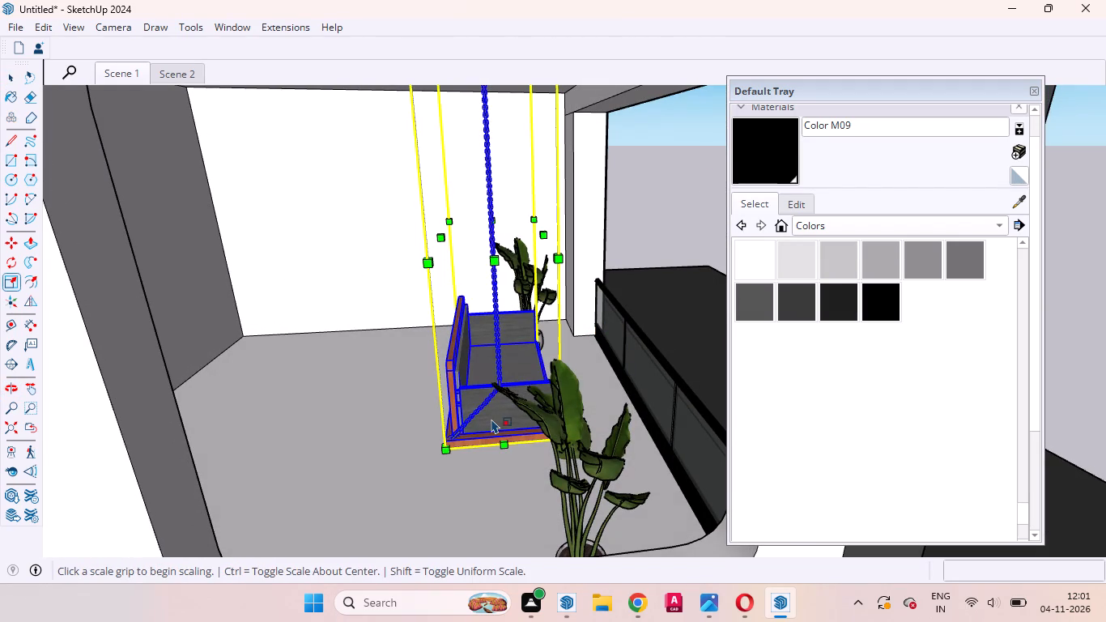
scroll(528, 289, "up", 7)
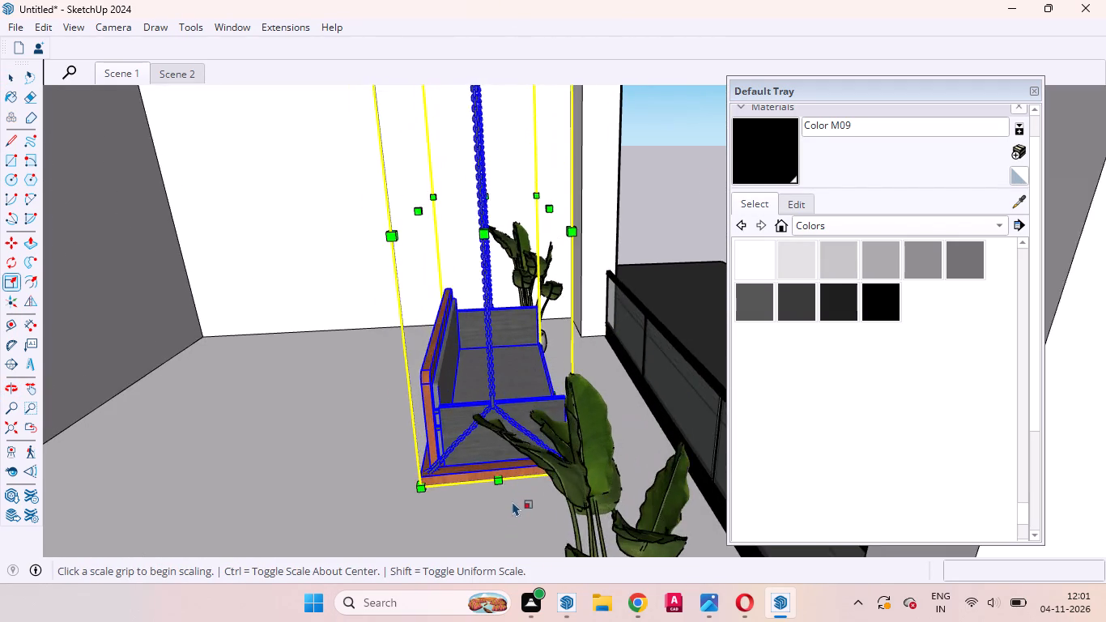
scroll(513, 501, "up", 2)
middle_click_drag(505, 471, 521, 409)
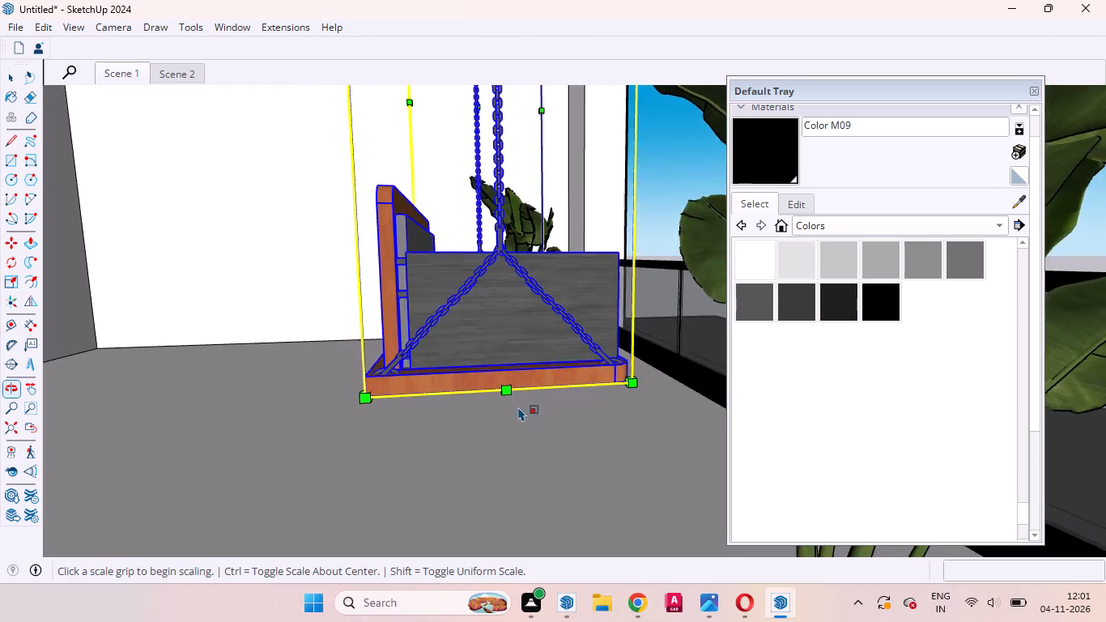
scroll(517, 409, "up", 5)
middle_click_drag(457, 404, 241, 477)
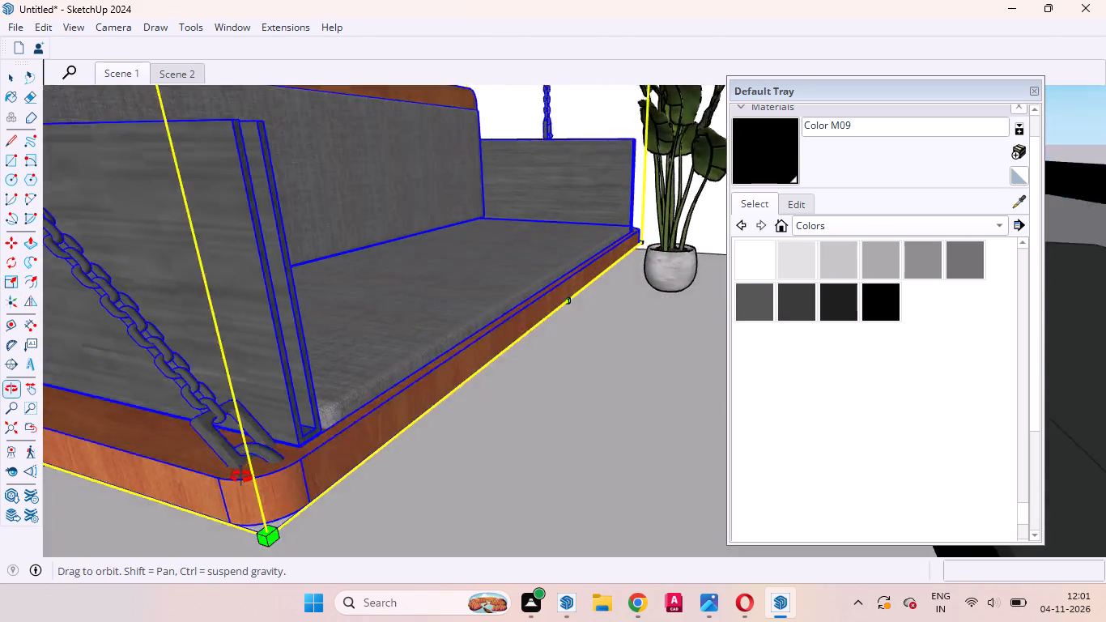
middle_click_drag(241, 477, 169, 469)
scroll(440, 349, "up", 5)
middle_click_drag(451, 334, 443, 330)
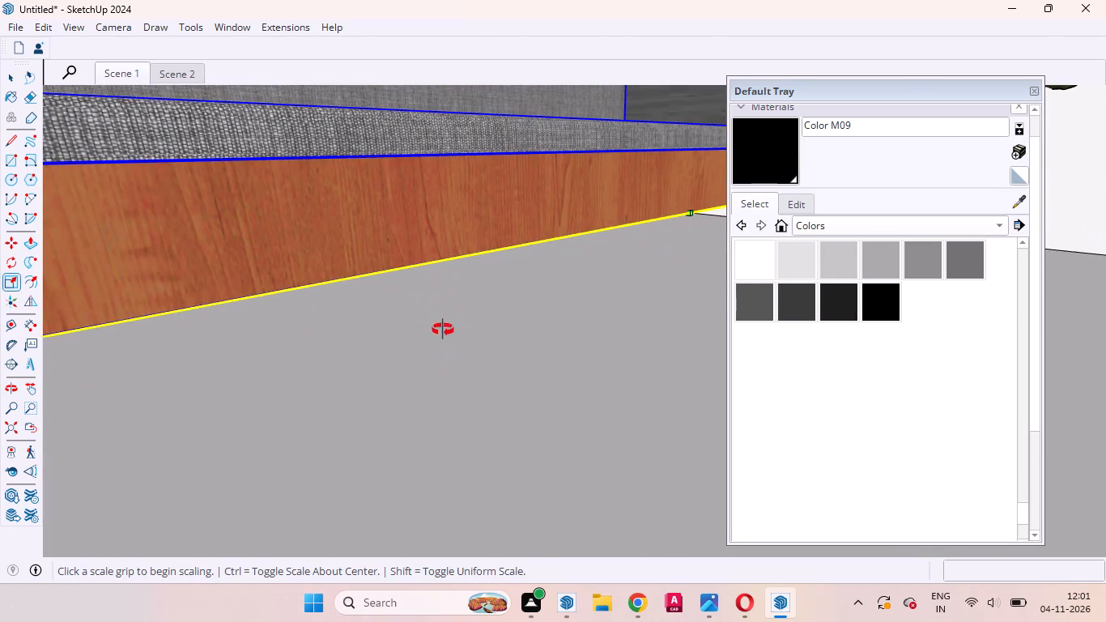
middle_click_drag(443, 330, 402, 309)
left_click(384, 151)
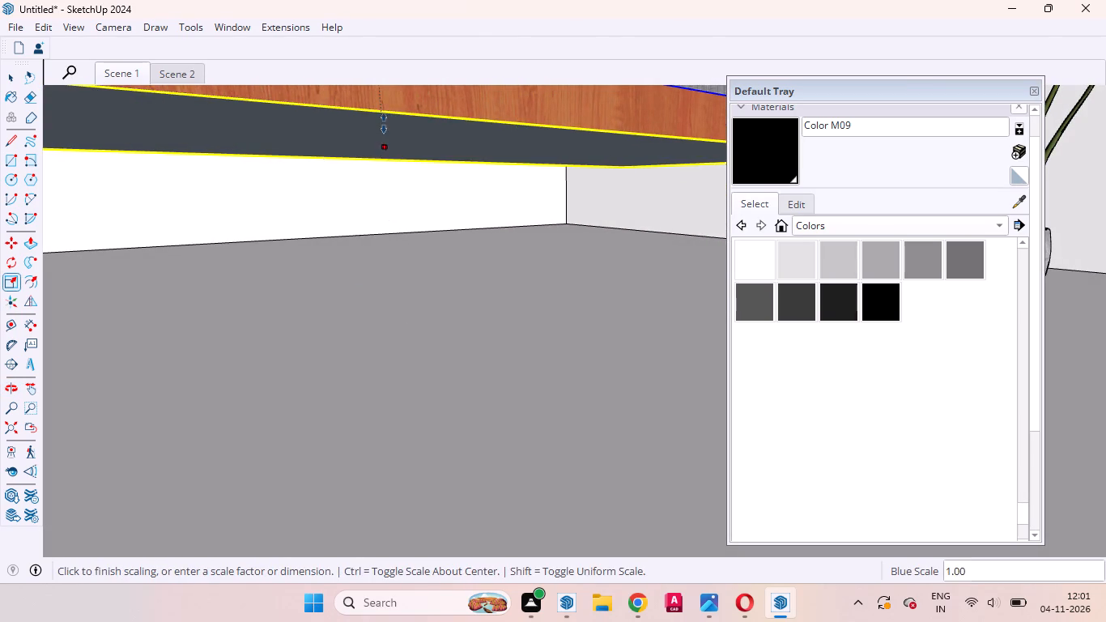
scroll(373, 179, "down", 5)
middle_click_drag(373, 211, 249, 318)
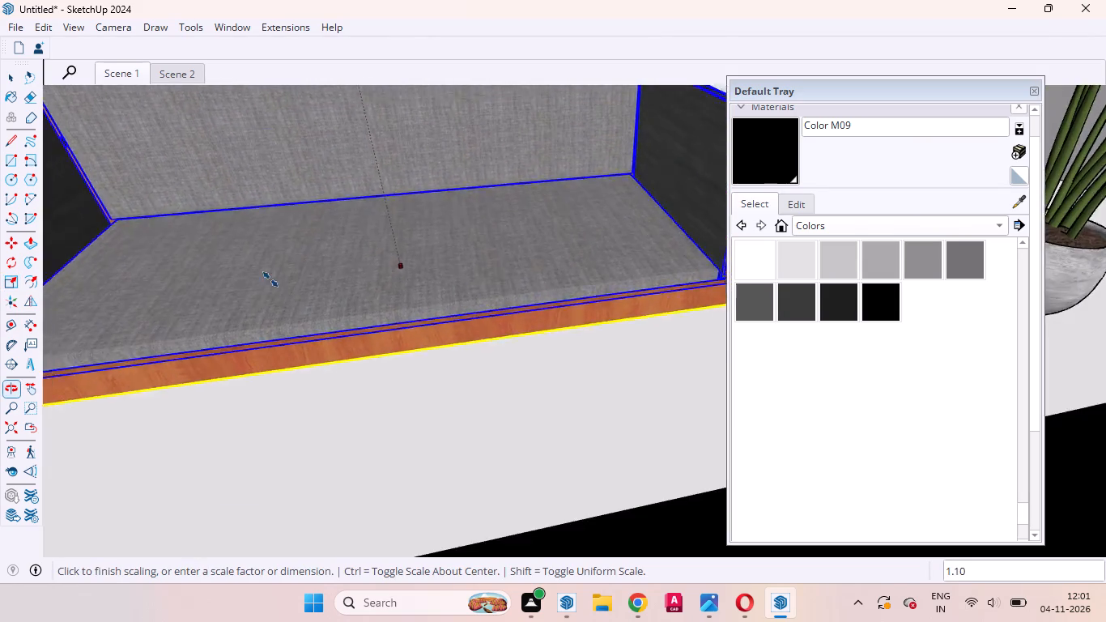
scroll(270, 279, "down", 8)
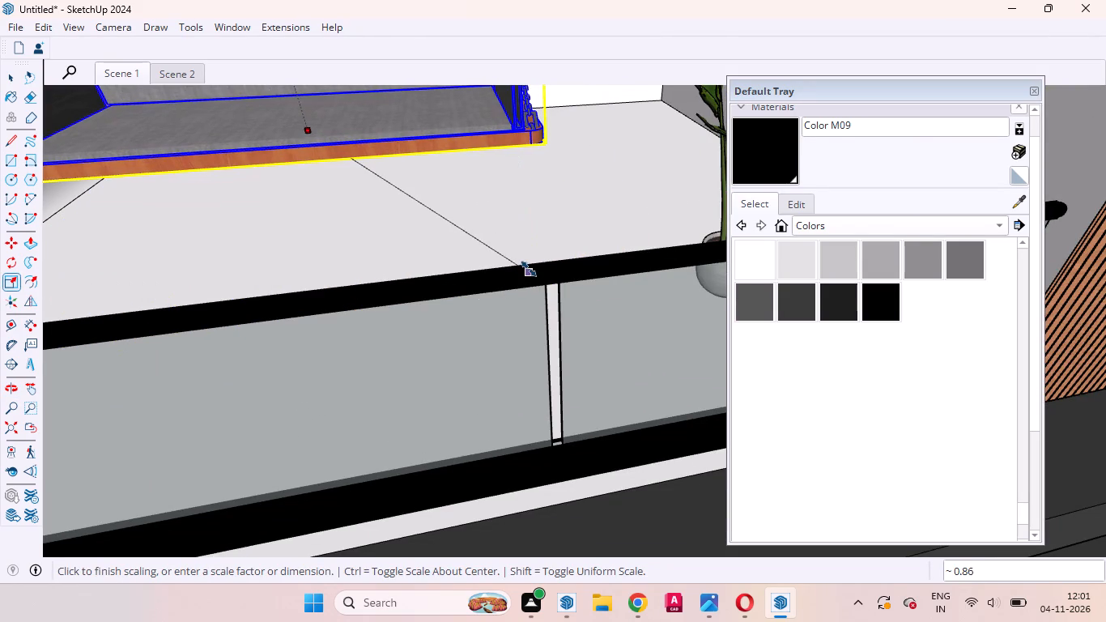
left_click(529, 269)
scroll(313, 193, "down", 16)
middle_click_drag(488, 262, 383, 185)
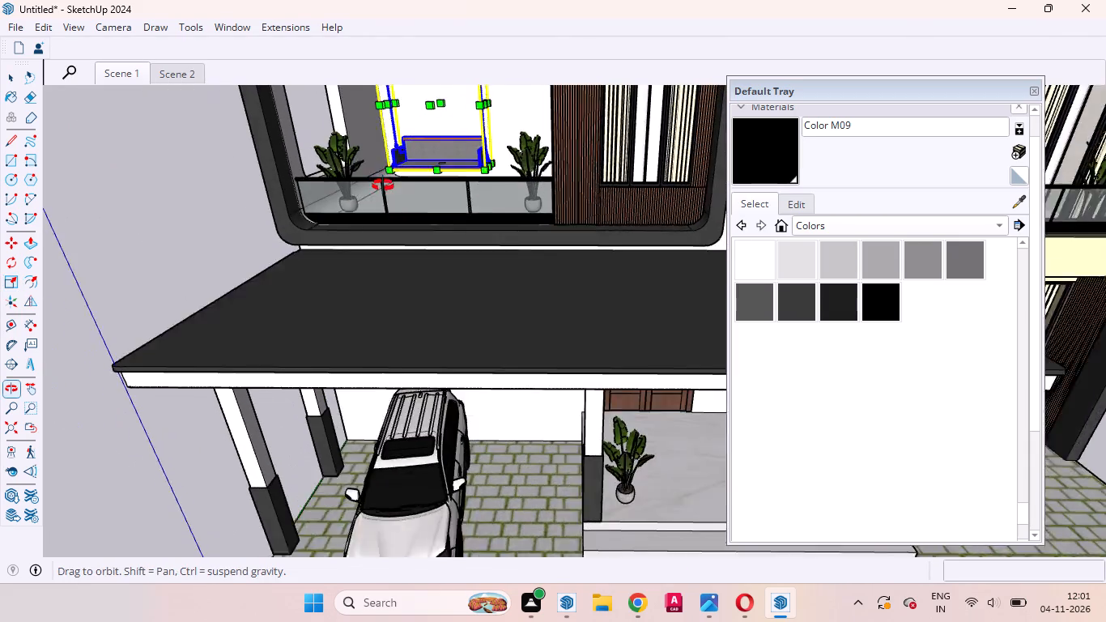
middle_click_drag(383, 185, 386, 184)
key("space")
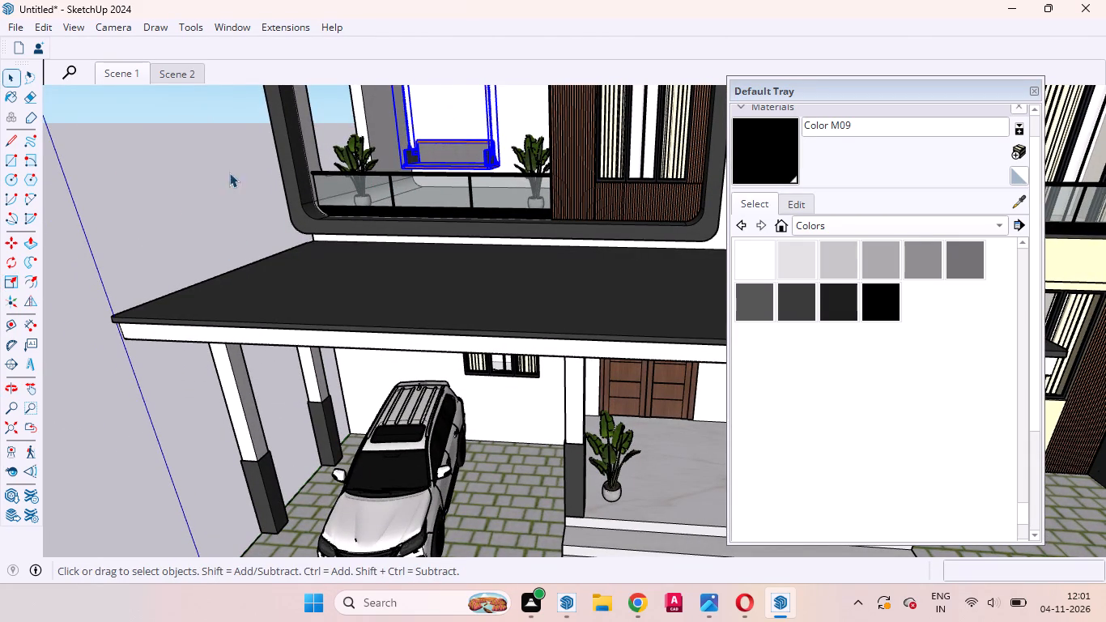
left_click(128, 209)
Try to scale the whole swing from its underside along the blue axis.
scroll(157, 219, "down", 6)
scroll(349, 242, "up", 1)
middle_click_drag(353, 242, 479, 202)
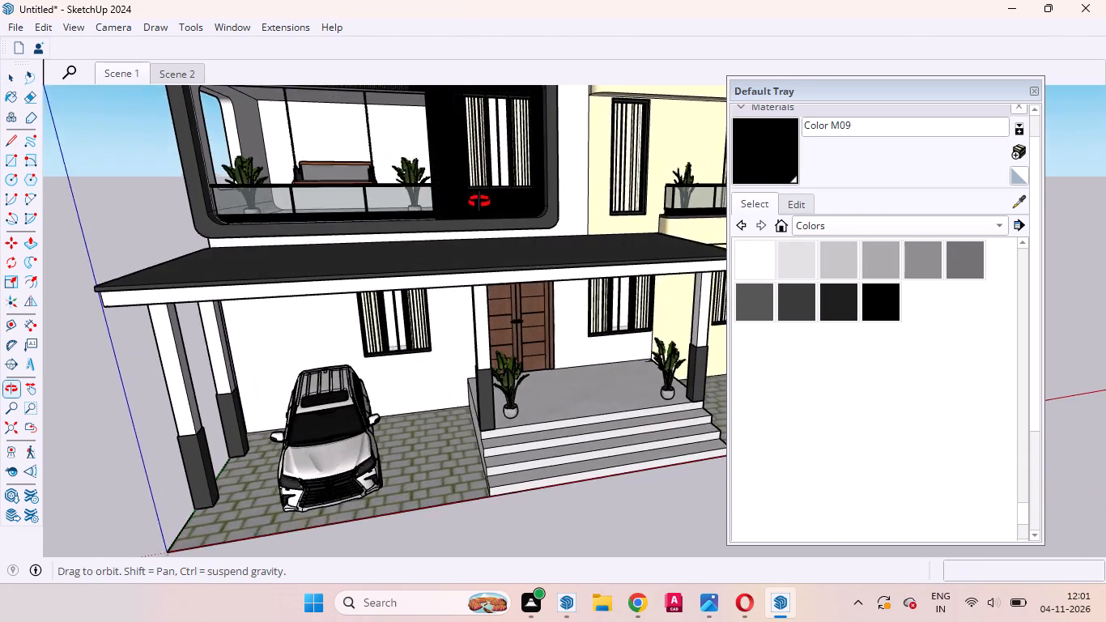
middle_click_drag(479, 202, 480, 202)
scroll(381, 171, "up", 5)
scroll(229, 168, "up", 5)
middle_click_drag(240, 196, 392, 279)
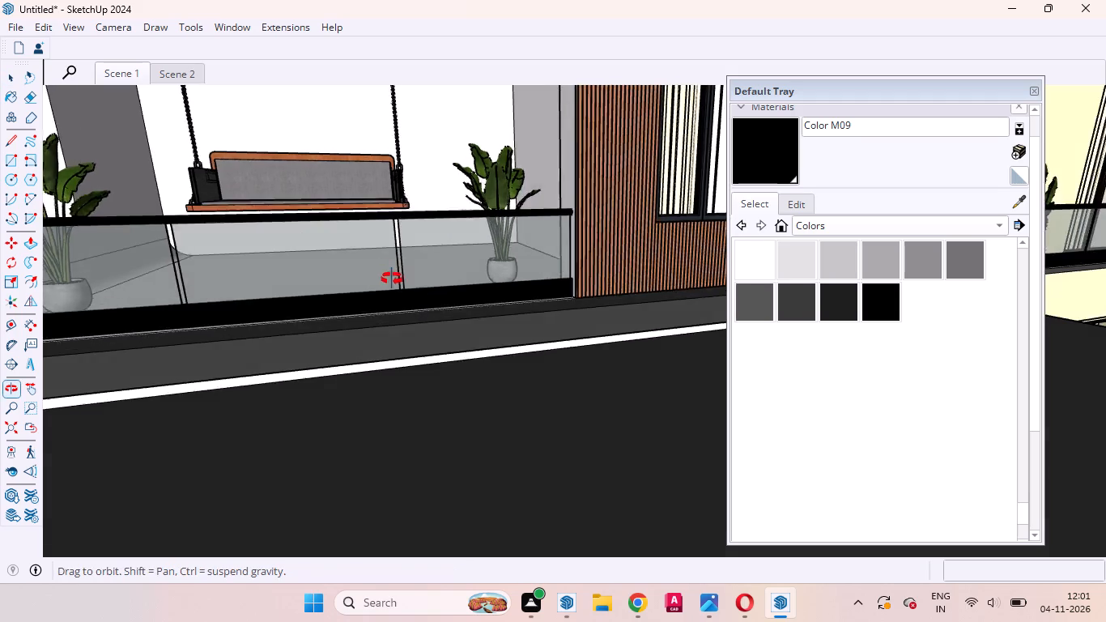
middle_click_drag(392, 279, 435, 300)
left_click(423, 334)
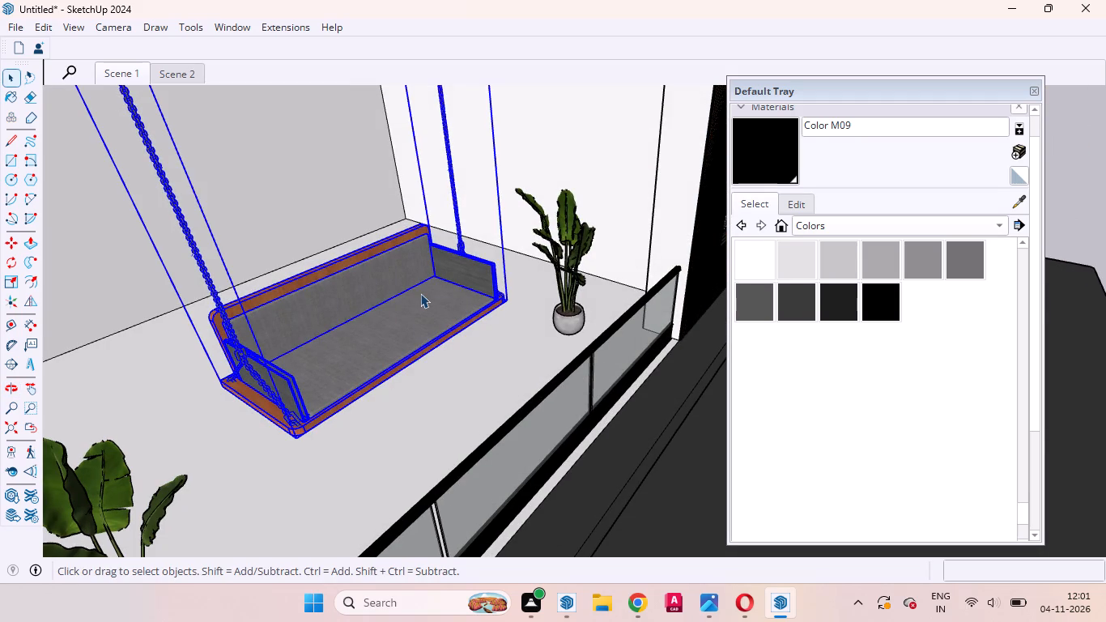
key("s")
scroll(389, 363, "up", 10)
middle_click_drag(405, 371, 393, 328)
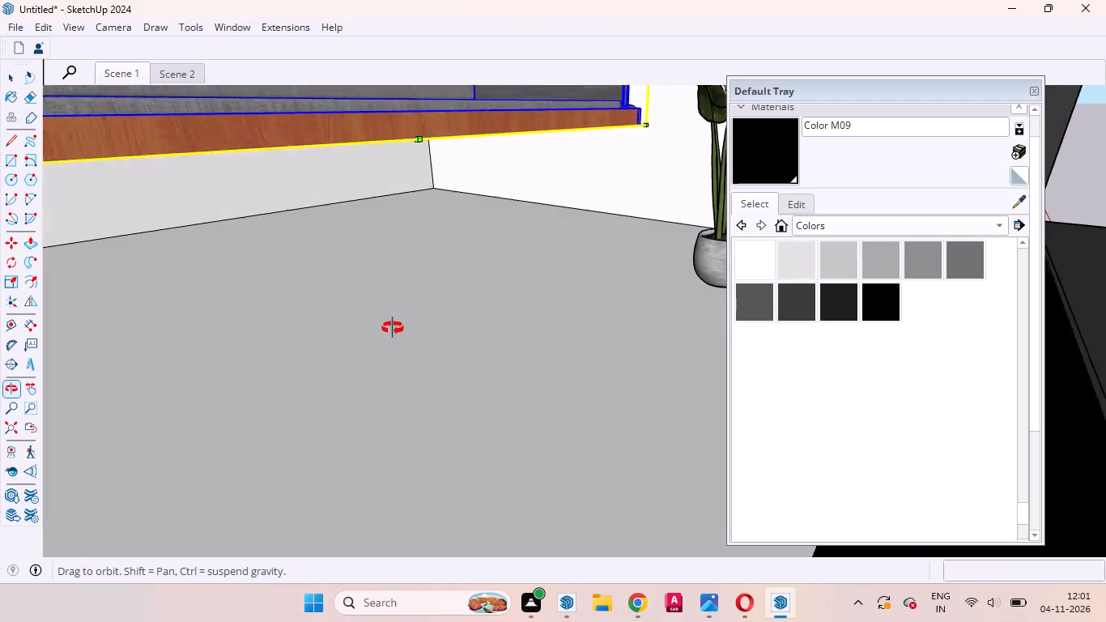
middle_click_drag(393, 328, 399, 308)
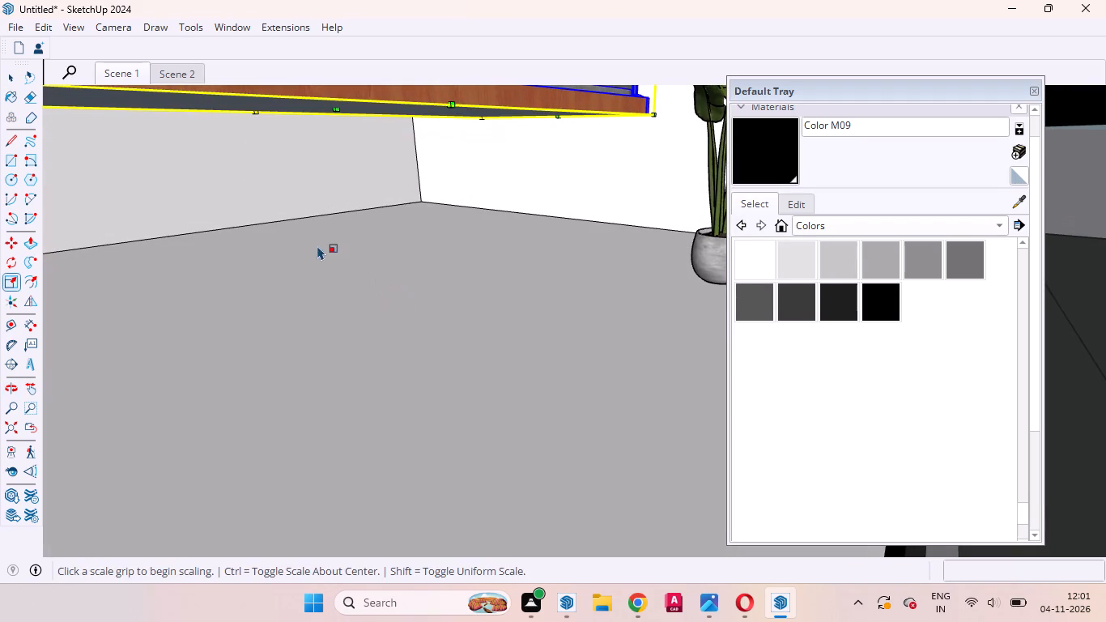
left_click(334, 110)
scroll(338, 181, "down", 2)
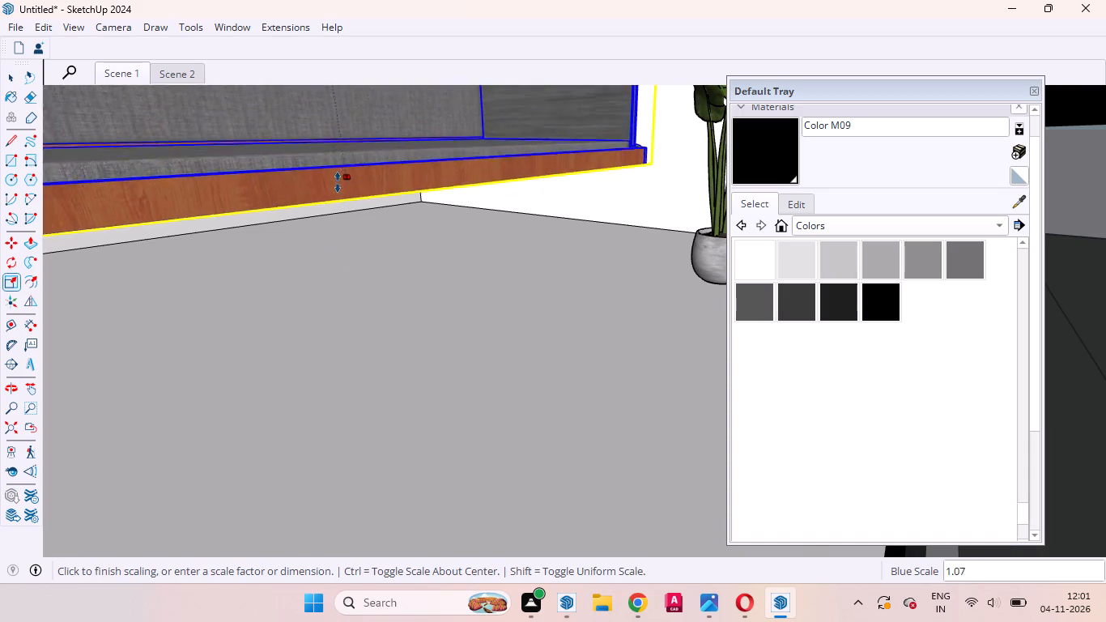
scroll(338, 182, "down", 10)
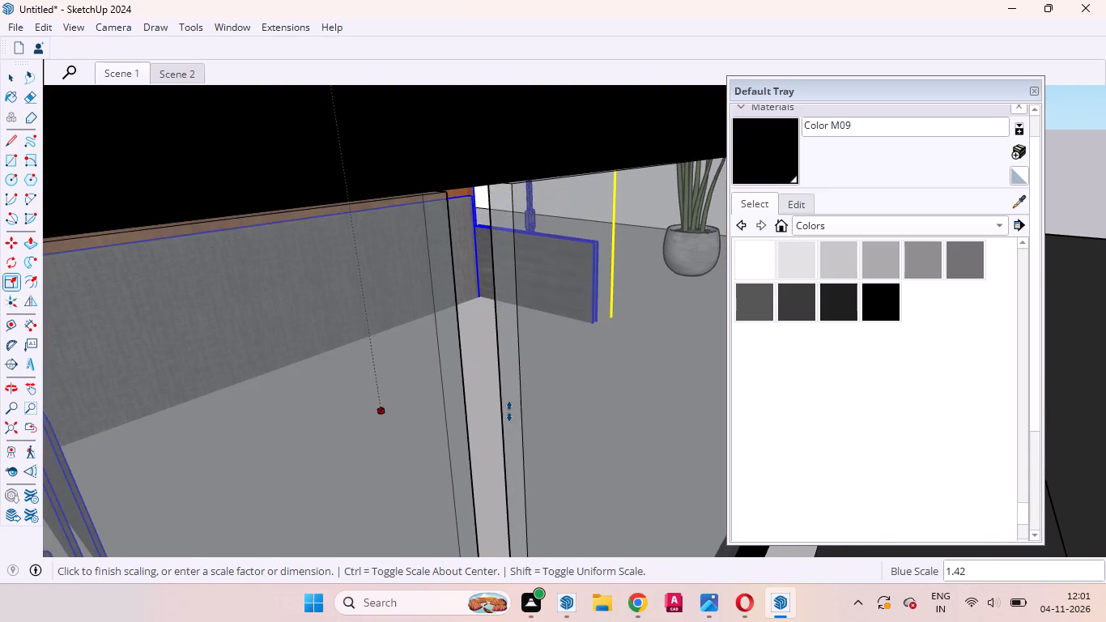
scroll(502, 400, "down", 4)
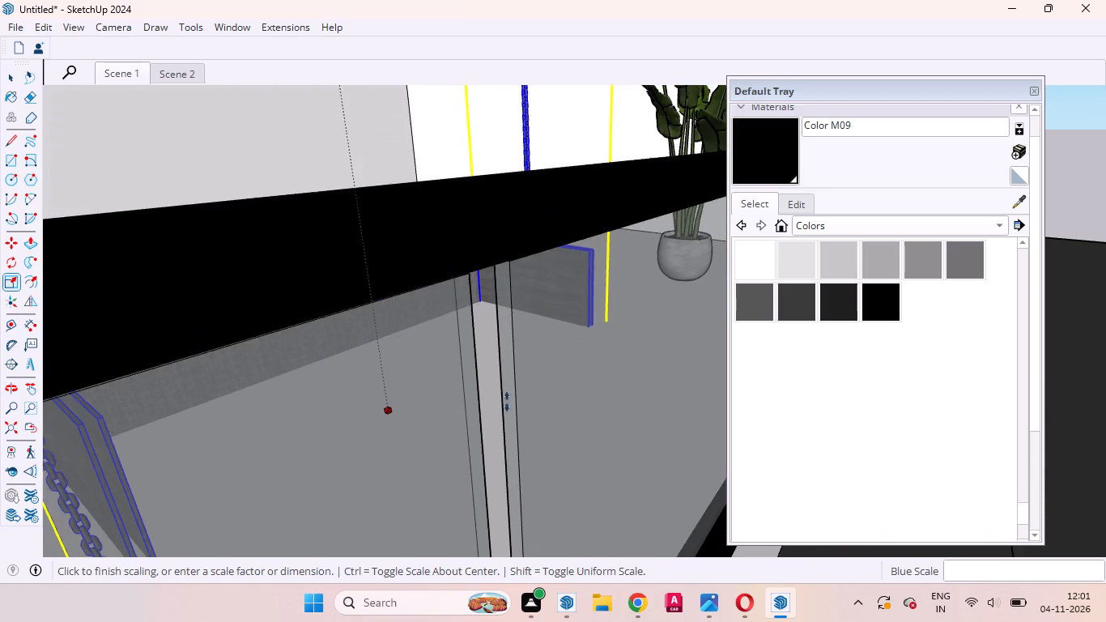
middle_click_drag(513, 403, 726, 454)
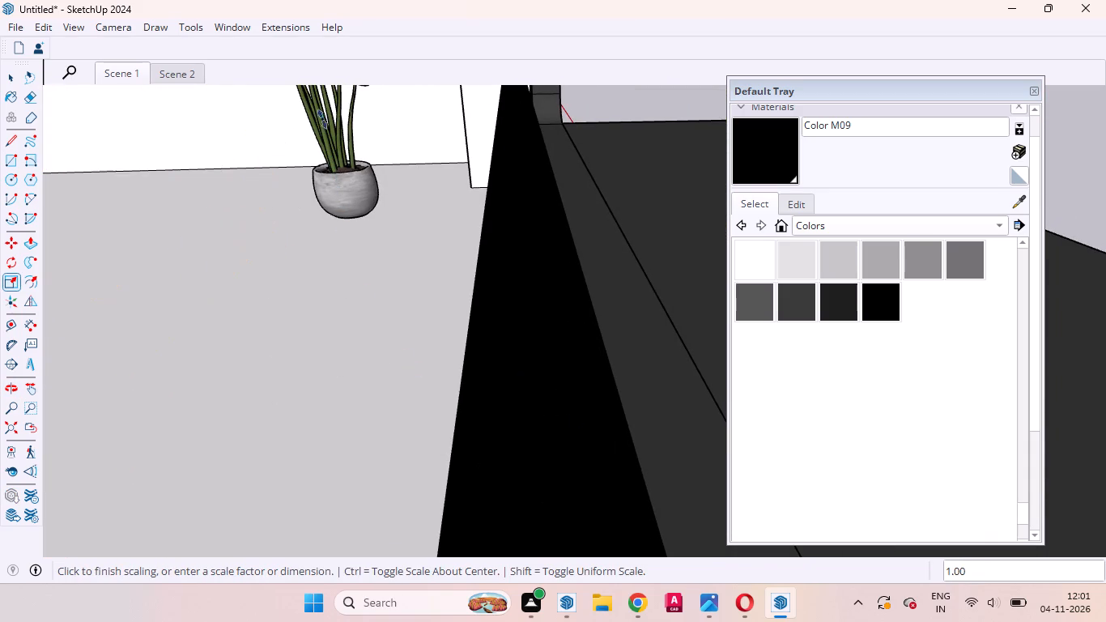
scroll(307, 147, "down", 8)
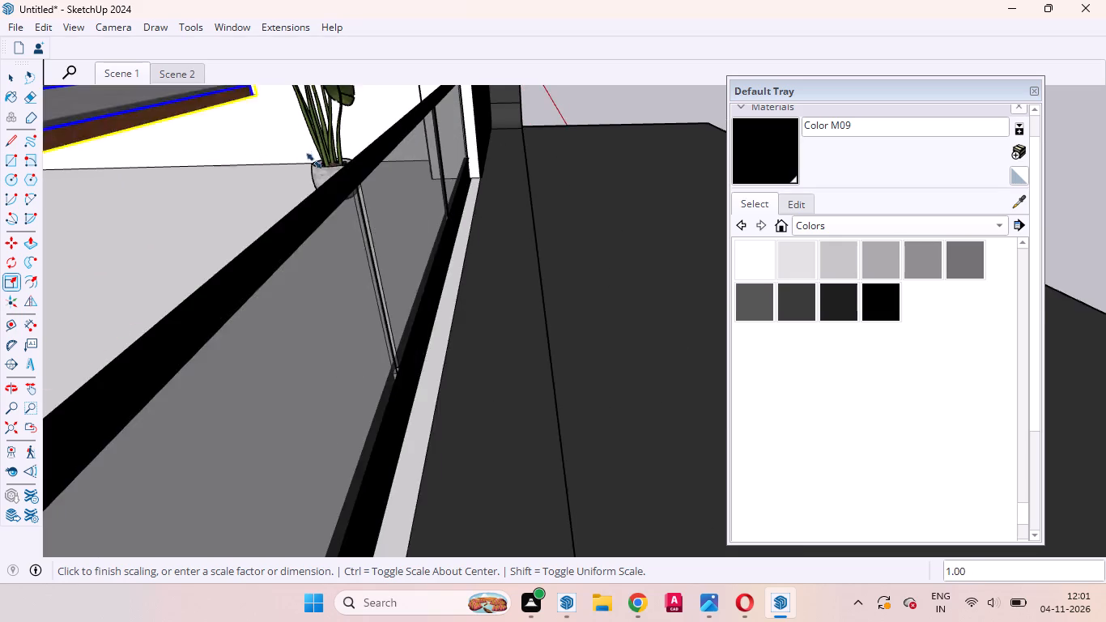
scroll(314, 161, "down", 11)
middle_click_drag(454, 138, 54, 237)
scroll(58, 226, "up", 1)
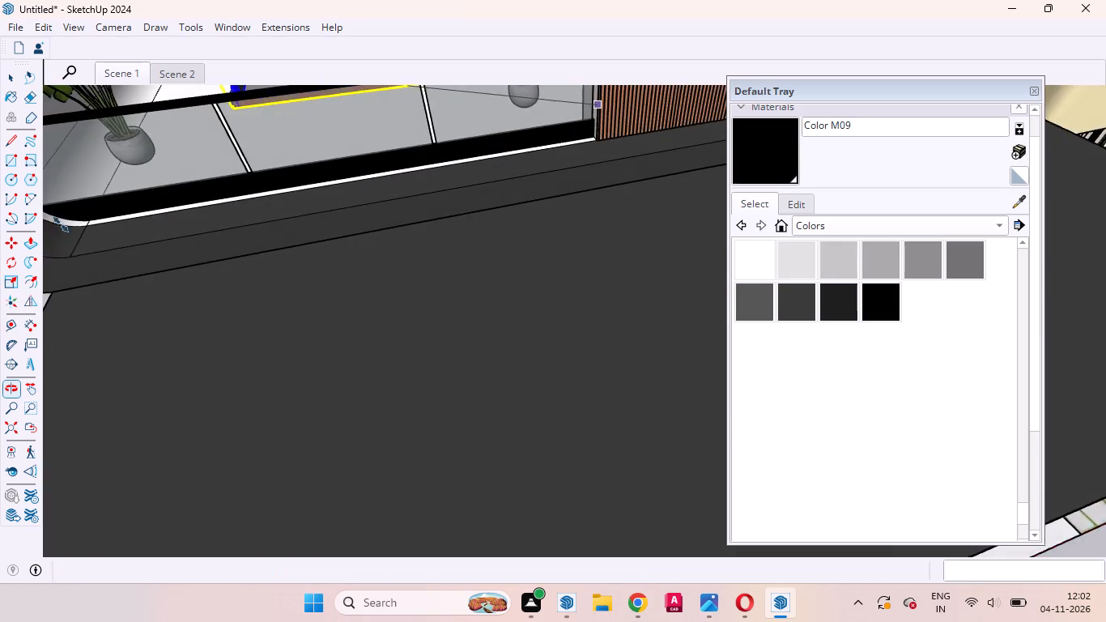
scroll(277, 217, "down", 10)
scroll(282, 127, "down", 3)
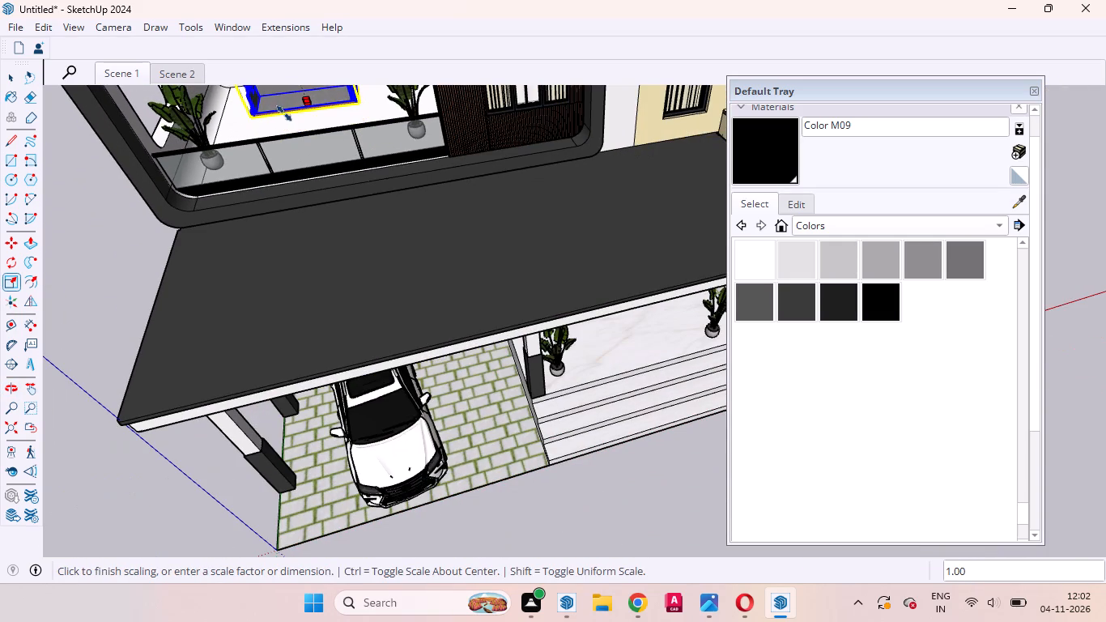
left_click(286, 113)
Scale the whole swing from its underside by about 1.10 along the blue axis to lower the seat.
middle_click_drag(275, 164, 768, 98)
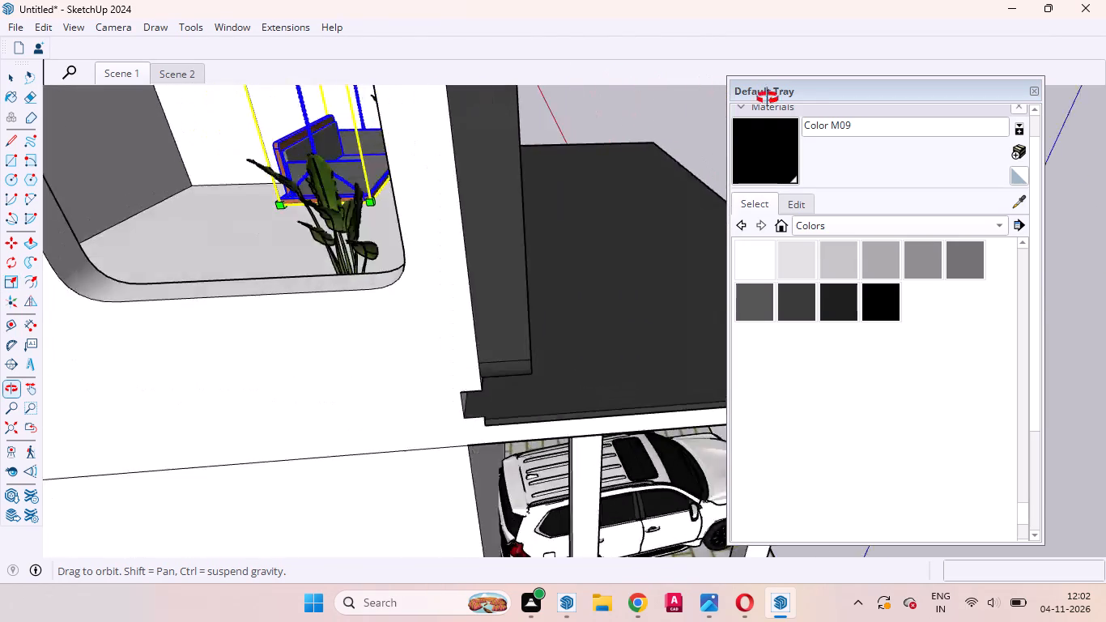
middle_click_drag(768, 98, 795, 101)
scroll(636, 220, "up", 10)
scroll(444, 315, "up", 1)
middle_click_drag(444, 315, 454, 249)
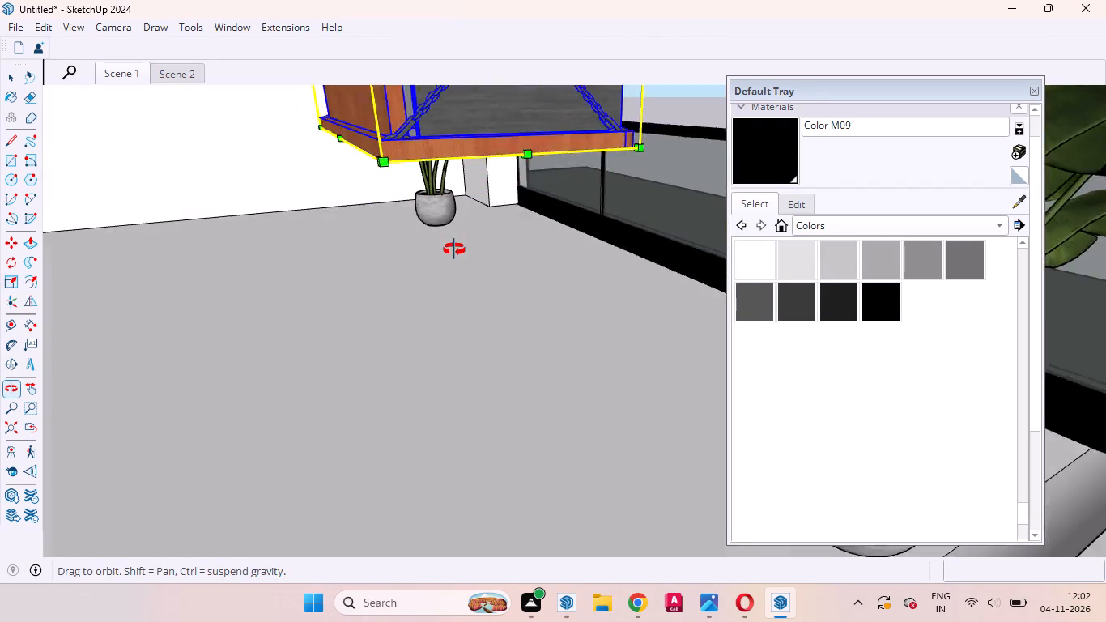
middle_click_drag(454, 249, 455, 249)
scroll(453, 233, "up", 1)
left_click(437, 104)
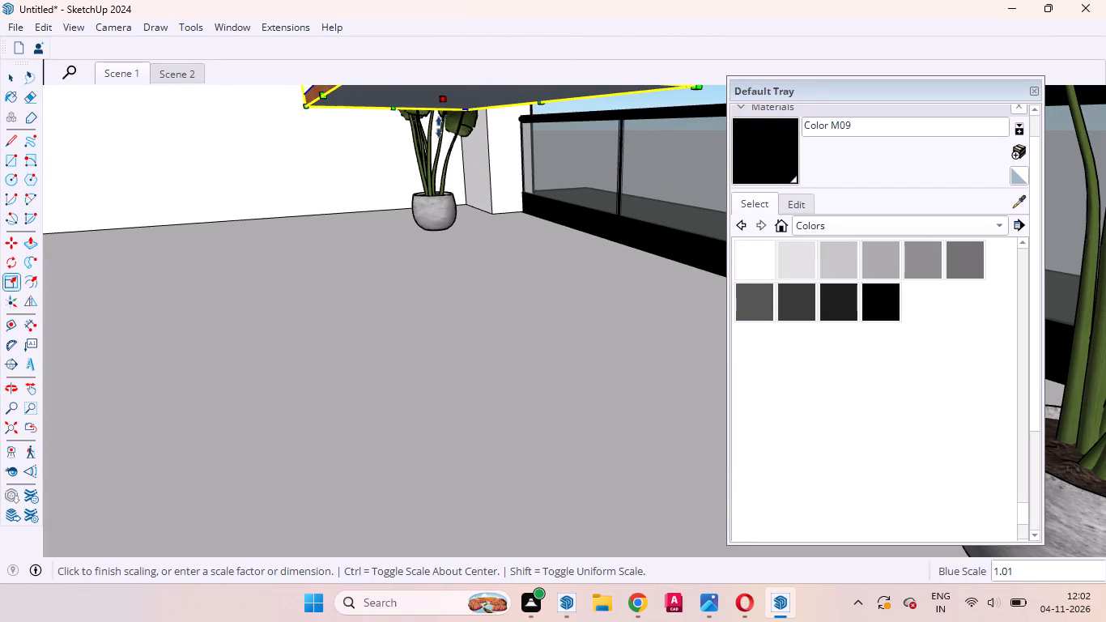
left_click(446, 167)
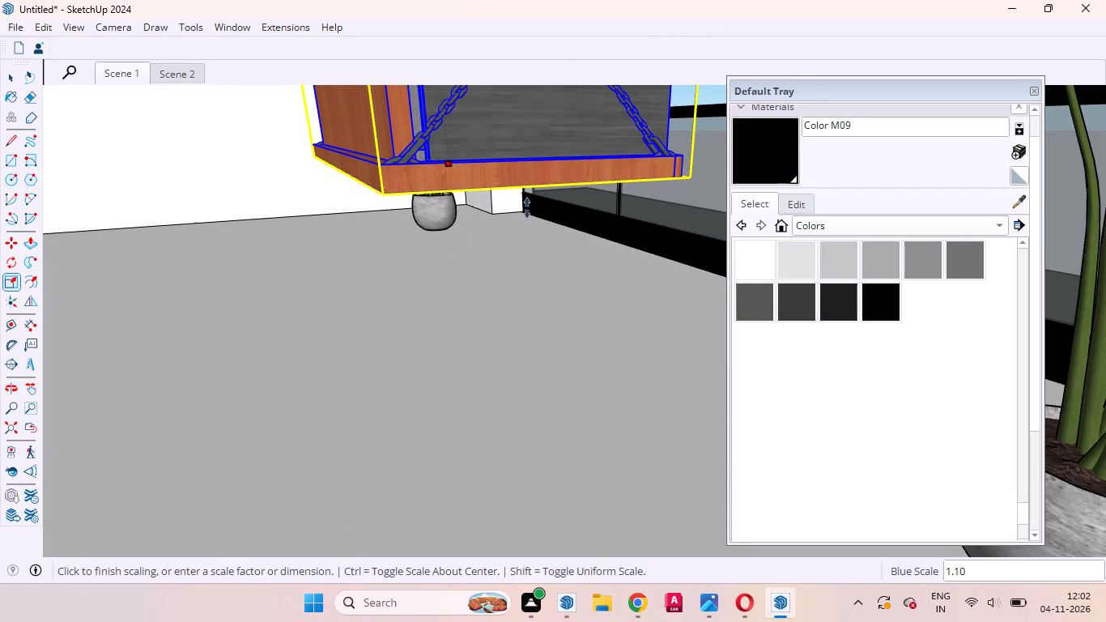
middle_click_drag(524, 233, 161, 343)
scroll(351, 270, "down", 5)
middle_click_drag(434, 335, 283, 253)
scroll(431, 337, "up", 1)
scroll(420, 232, "down", 6)
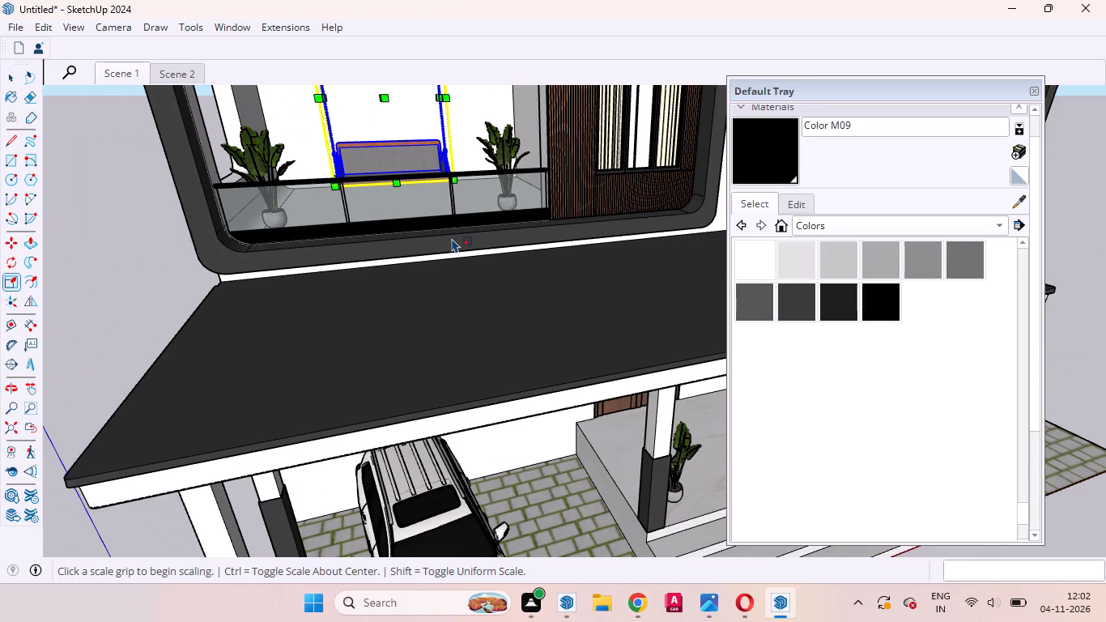
key("space")
Review the front elevation from Scene 1 and the swing's hanging height inside the upper balcony.
scroll(43, 279, "down", 5)
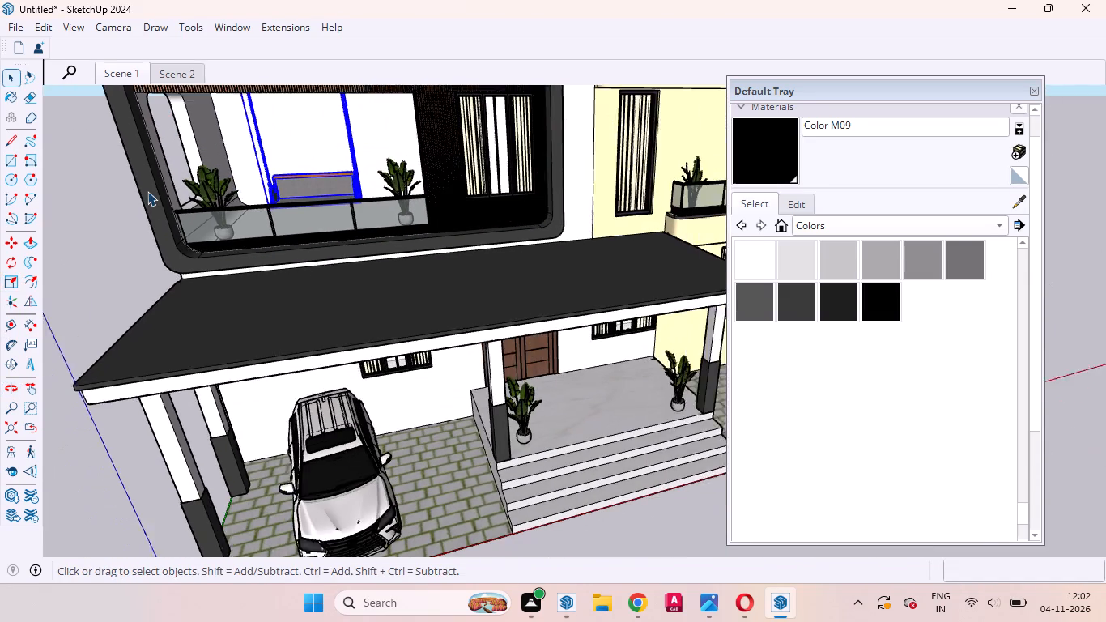
left_click(114, 76)
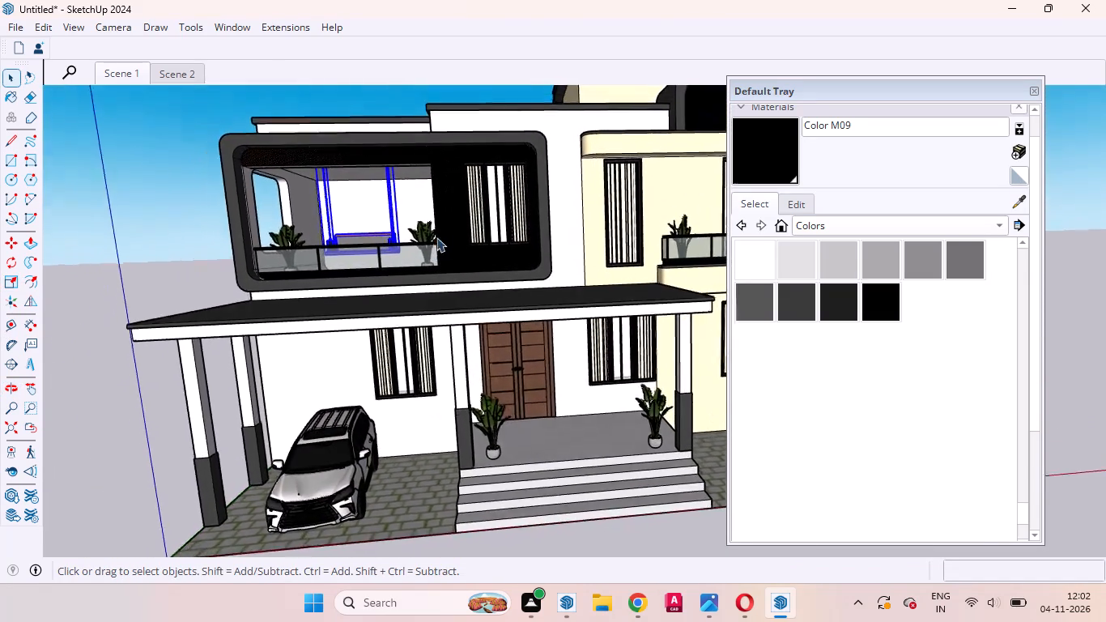
scroll(442, 228, "up", 1)
left_click(206, 207)
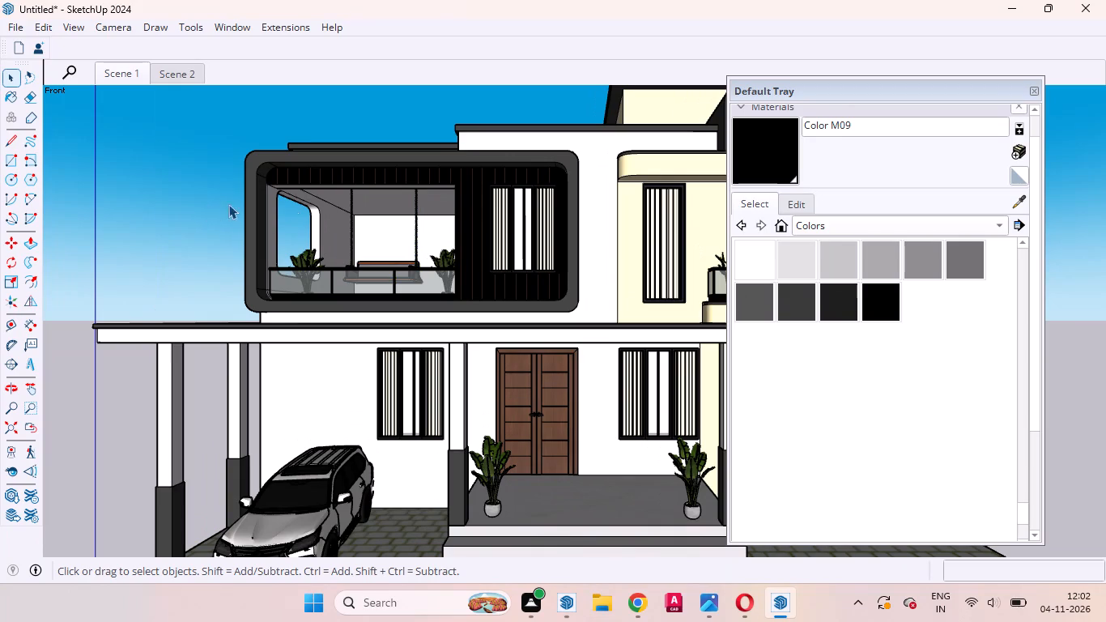
scroll(474, 239, "down", 1)
middle_click_drag(432, 242, 470, 304)
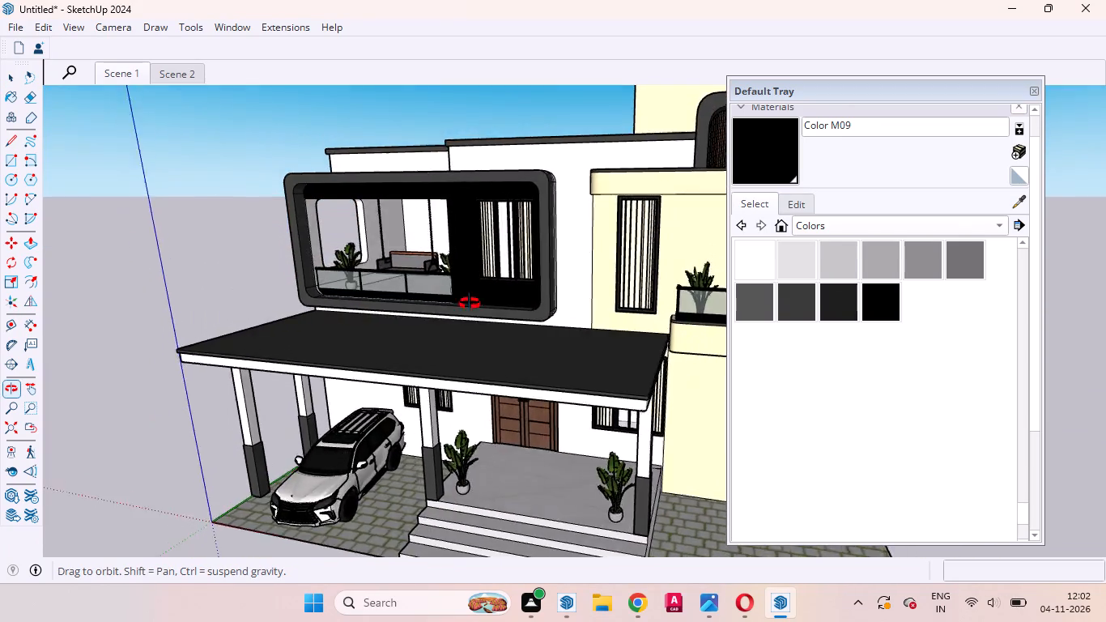
middle_click_drag(470, 304, 645, 272)
scroll(381, 224, "up", 9)
middle_click_drag(355, 246, 240, 307)
scroll(363, 240, "down", 9)
middle_click_drag(338, 288, 553, 248)
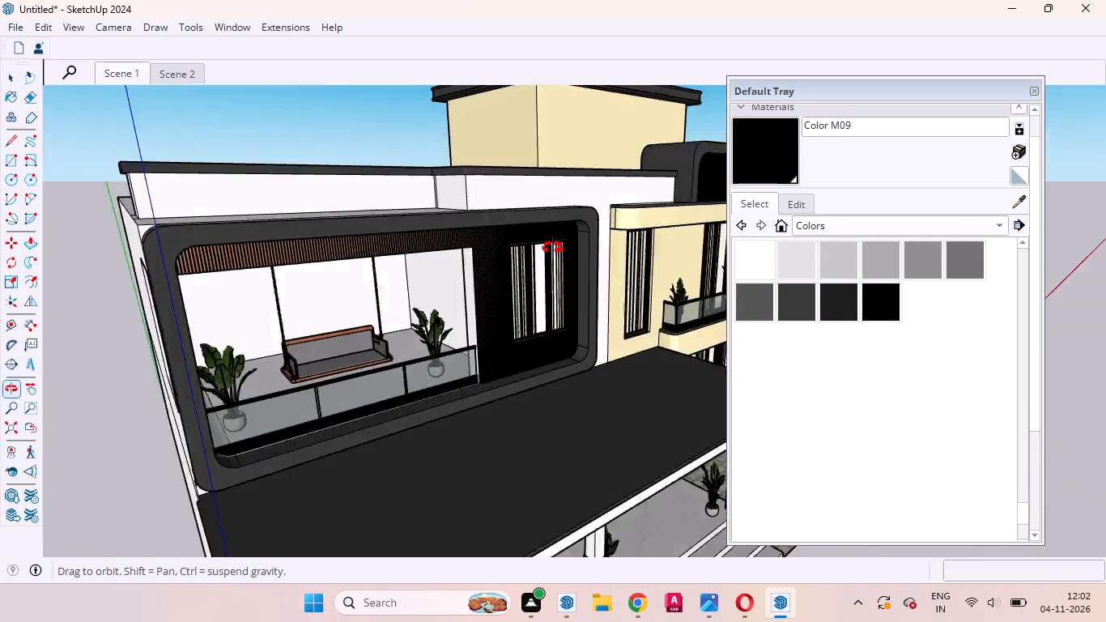
middle_click_drag(553, 248, 390, 253)
Open the upper-balcony wall group for editing and select the white back wall face behind the swing.
scroll(283, 269, "up", 11)
left_click(233, 244)
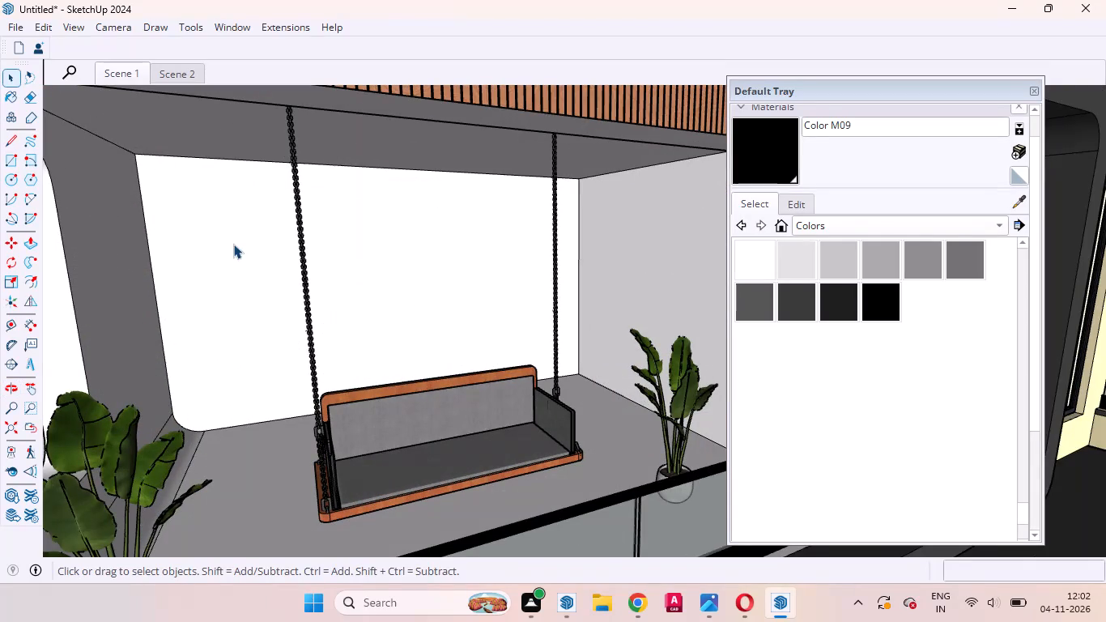
double_click(232, 261)
double_click(245, 287)
triple_click(242, 270)
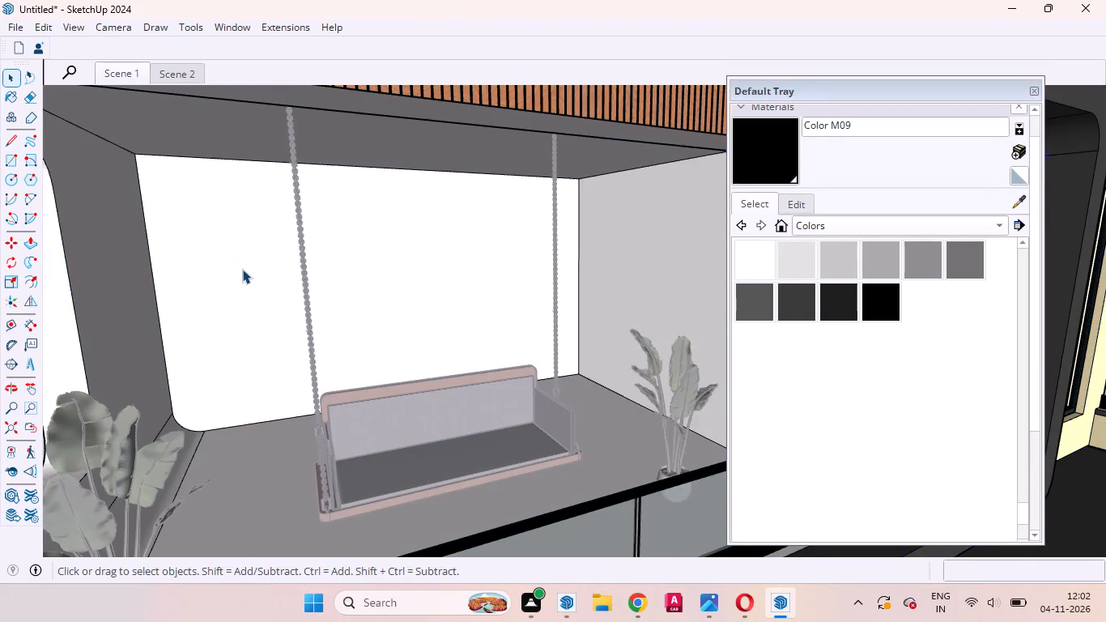
left_click(242, 286)
middle_click_drag(230, 305, 177, 280)
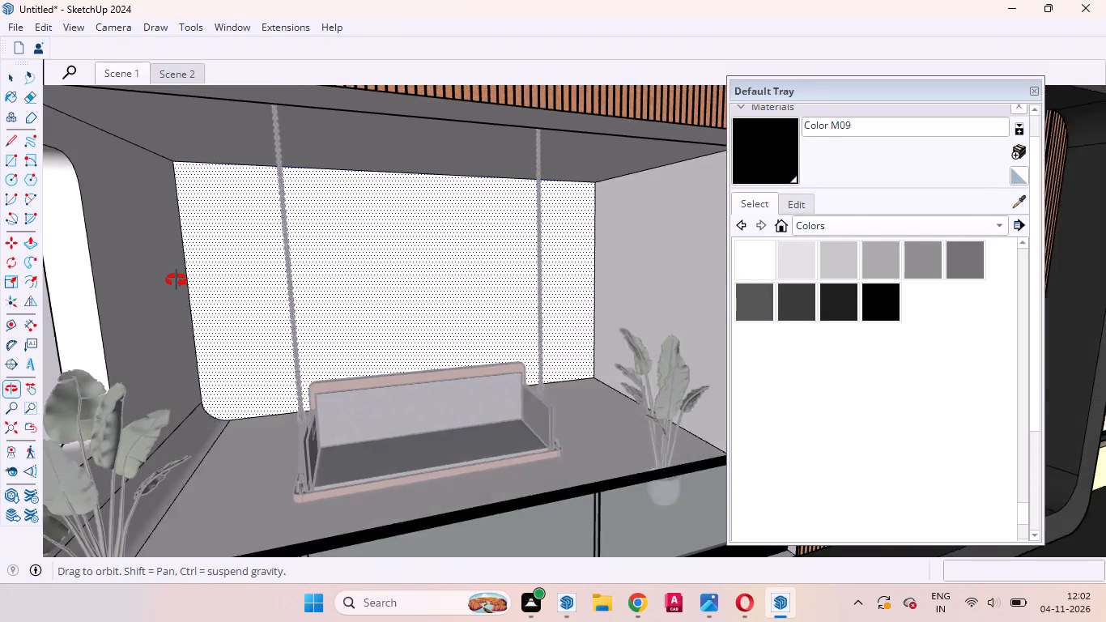
middle_click_drag(177, 280, 185, 274)
Create a plain black material at 100 opacity without a texture image.
left_click(1012, 154)
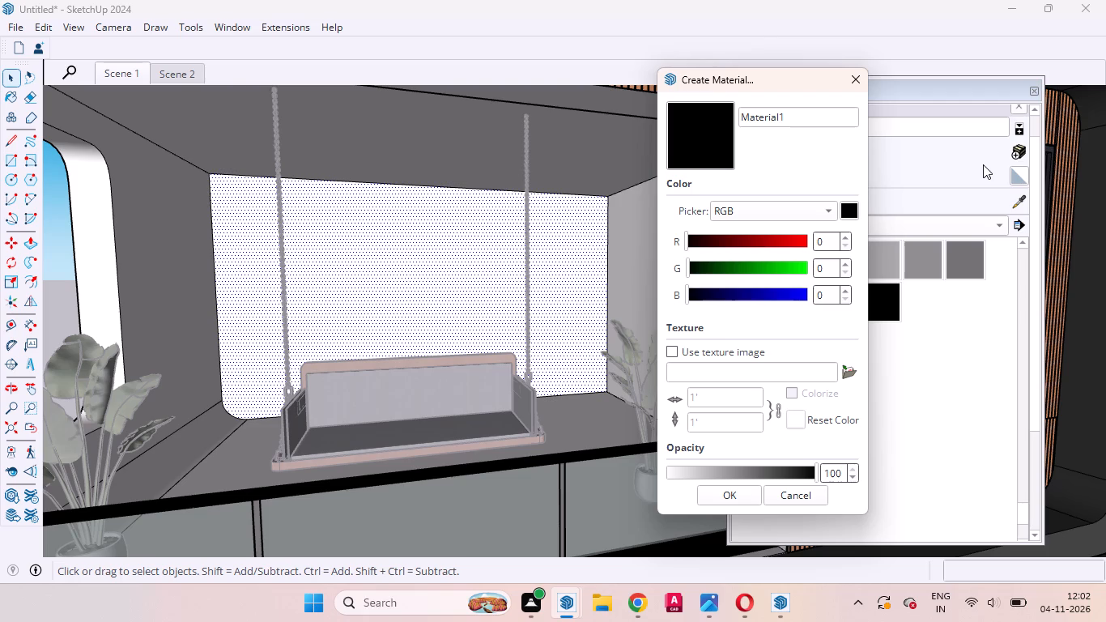
scroll(752, 214, "up", 5)
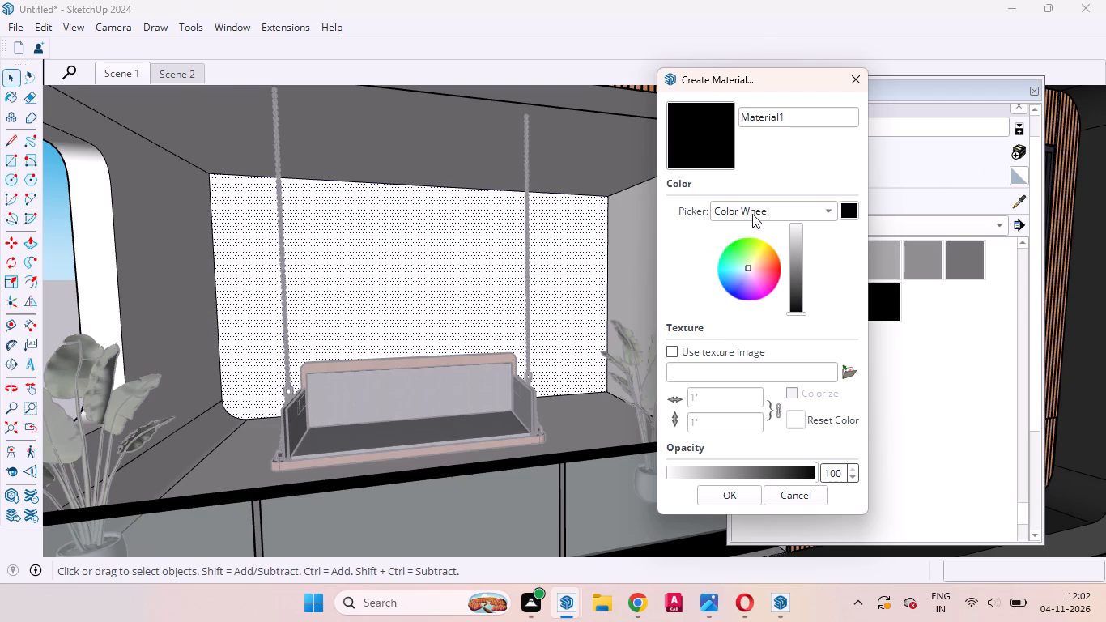
scroll(696, 209, "up", 6)
left_click(734, 498)
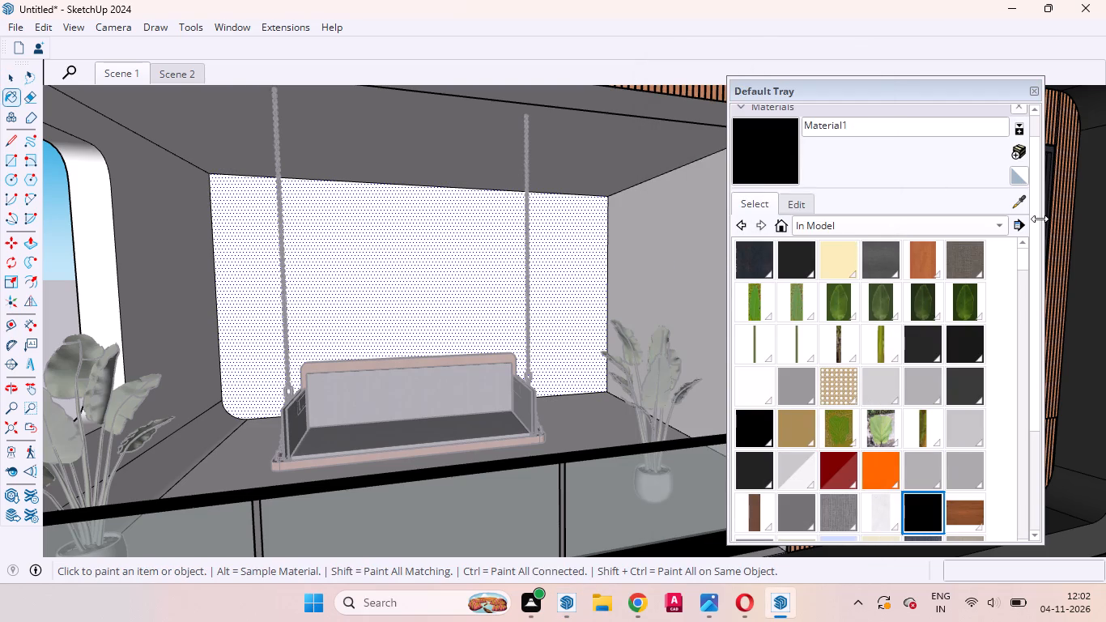
Create a new material that uses the tropical palm-and-sunset image from the Downloads folder as its texture, at 100 opacity.
left_click(1019, 149)
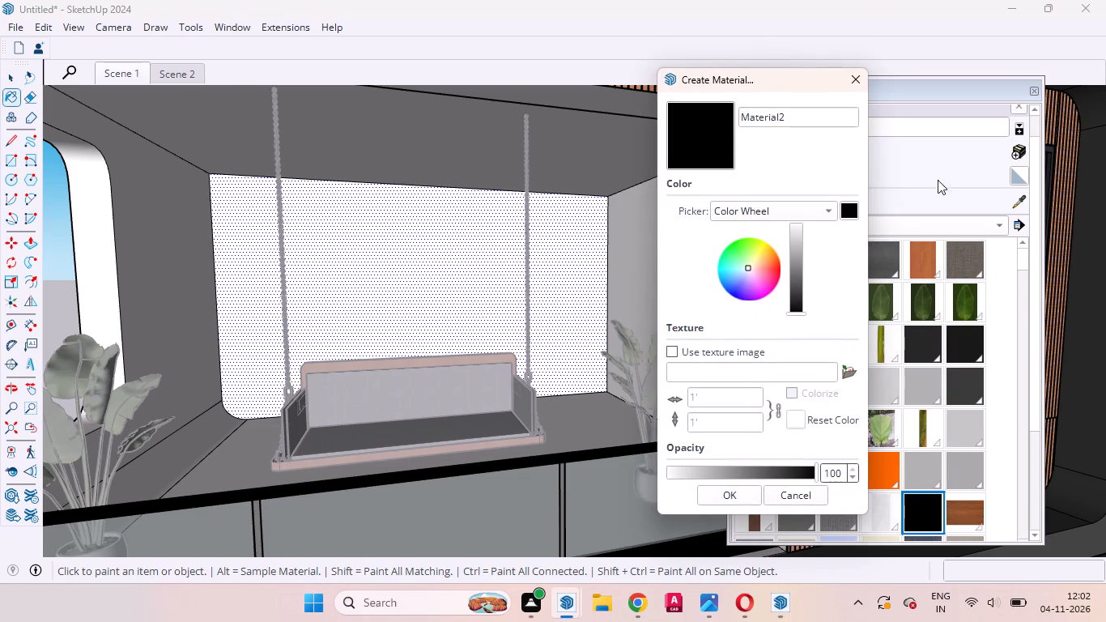
left_click(845, 368)
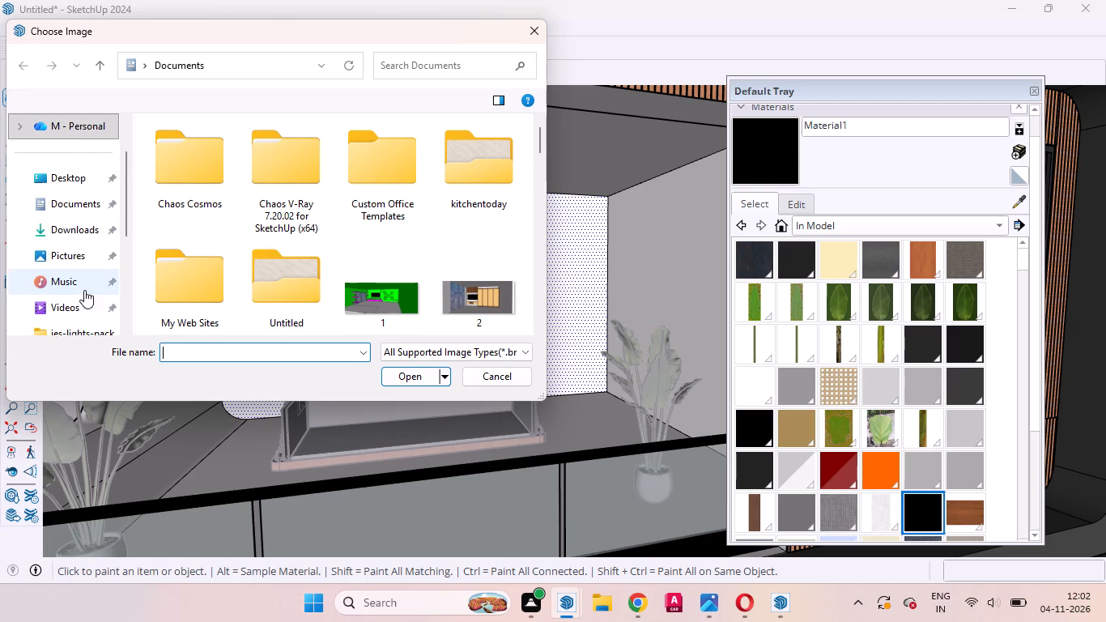
left_click(75, 236)
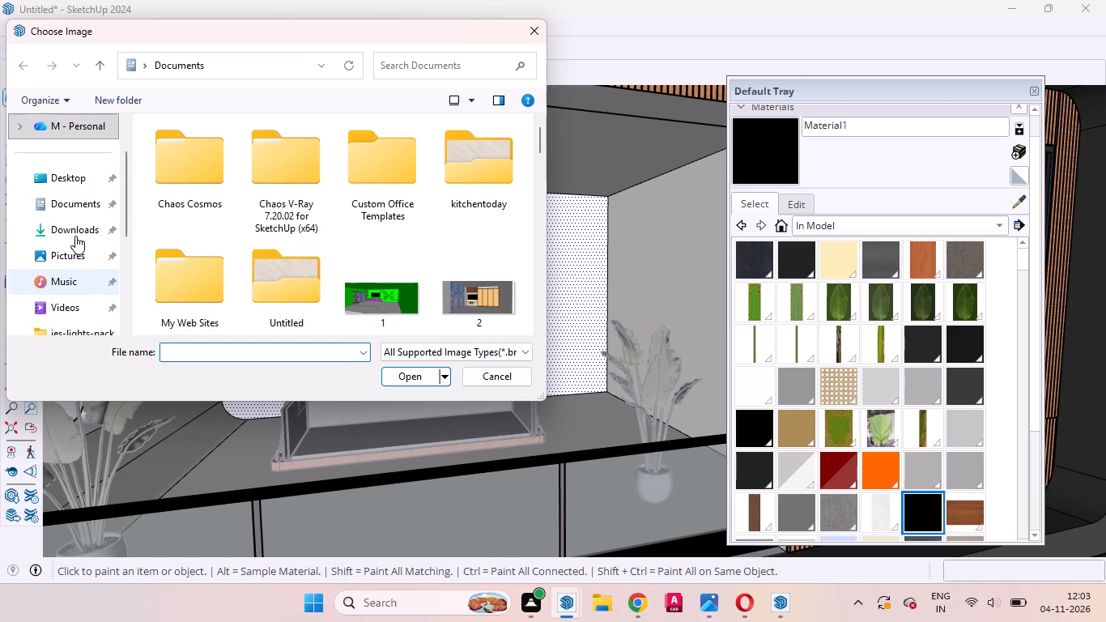
scroll(372, 275, "down", 3)
scroll(372, 275, "up", 1)
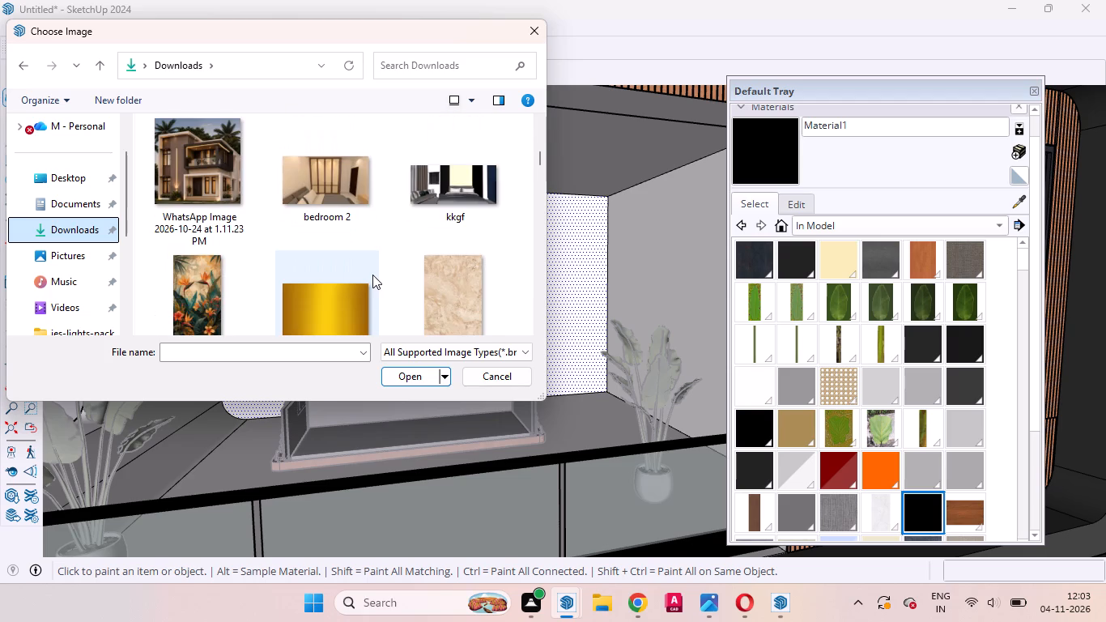
scroll(372, 275, "up", 1)
scroll(372, 275, "down", 1)
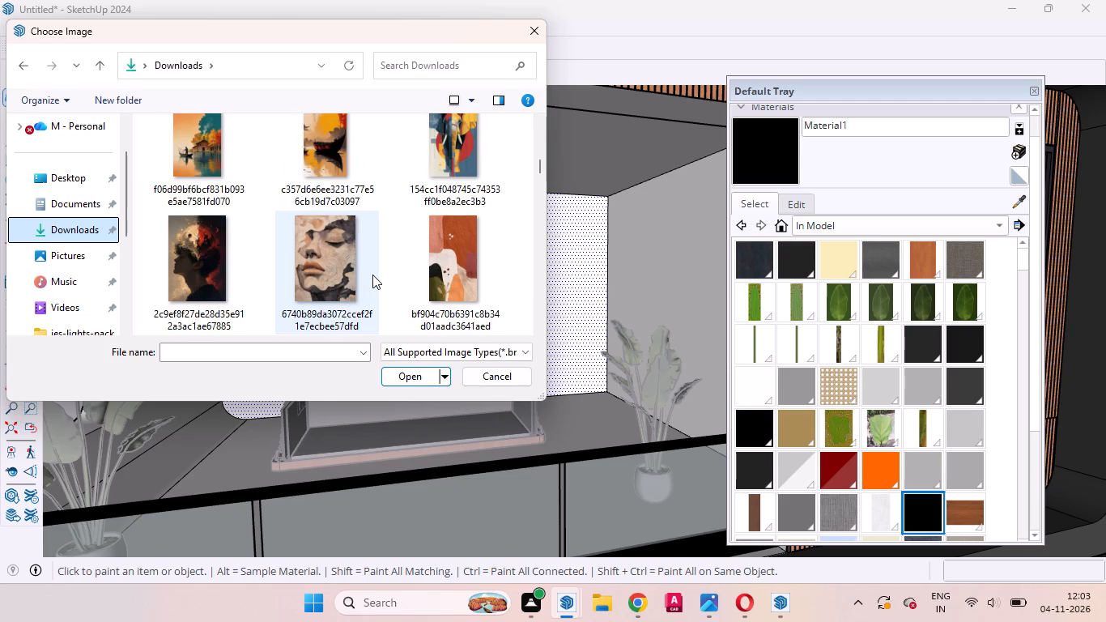
scroll(372, 275, "up", 2)
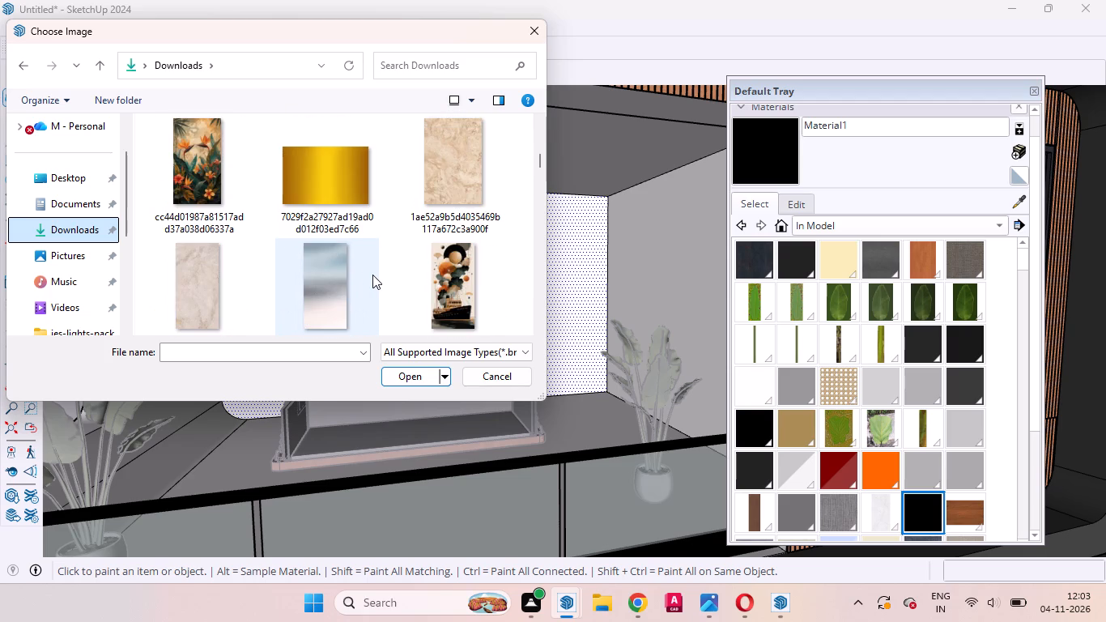
scroll(372, 275, "up", 1)
scroll(372, 275, "down", 2)
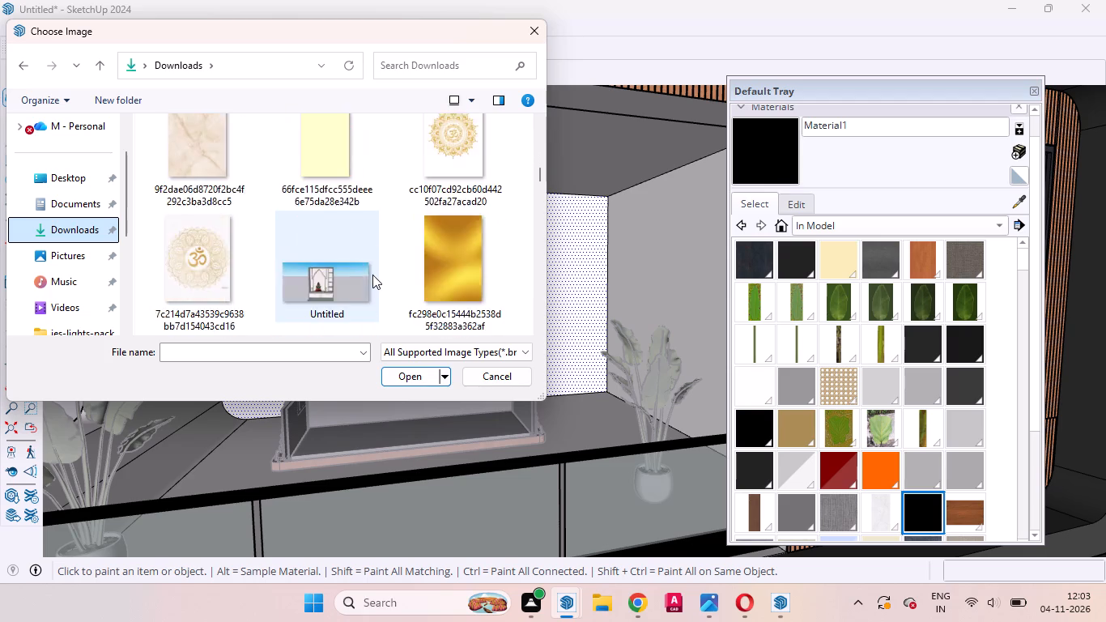
scroll(372, 275, "down", 4)
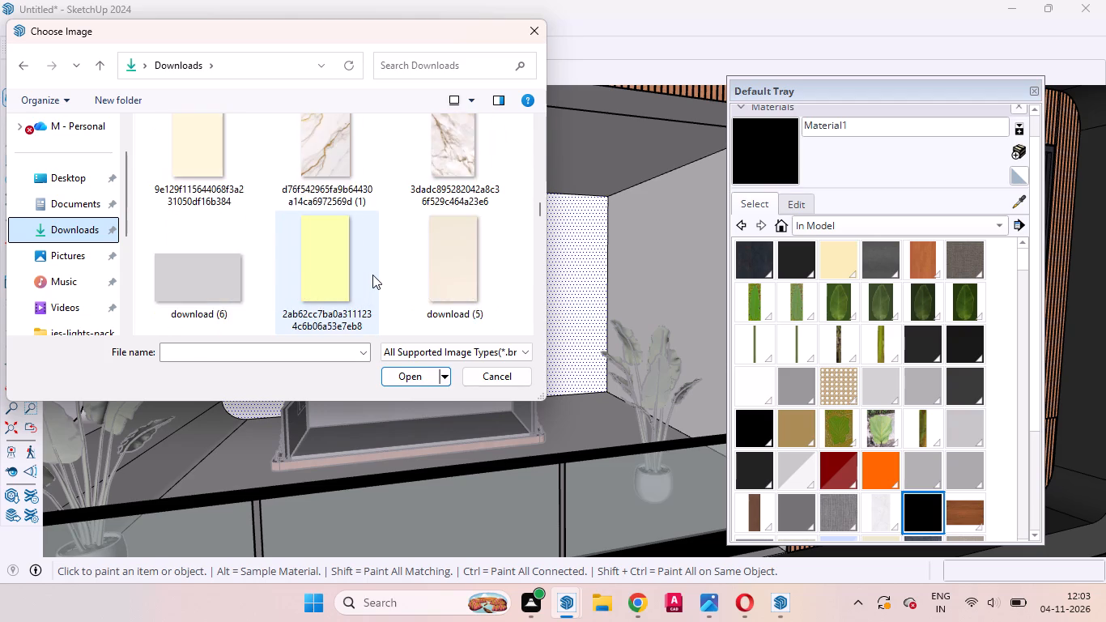
scroll(372, 275, "down", 1)
right_click(372, 275)
scroll(372, 275, "up", 1)
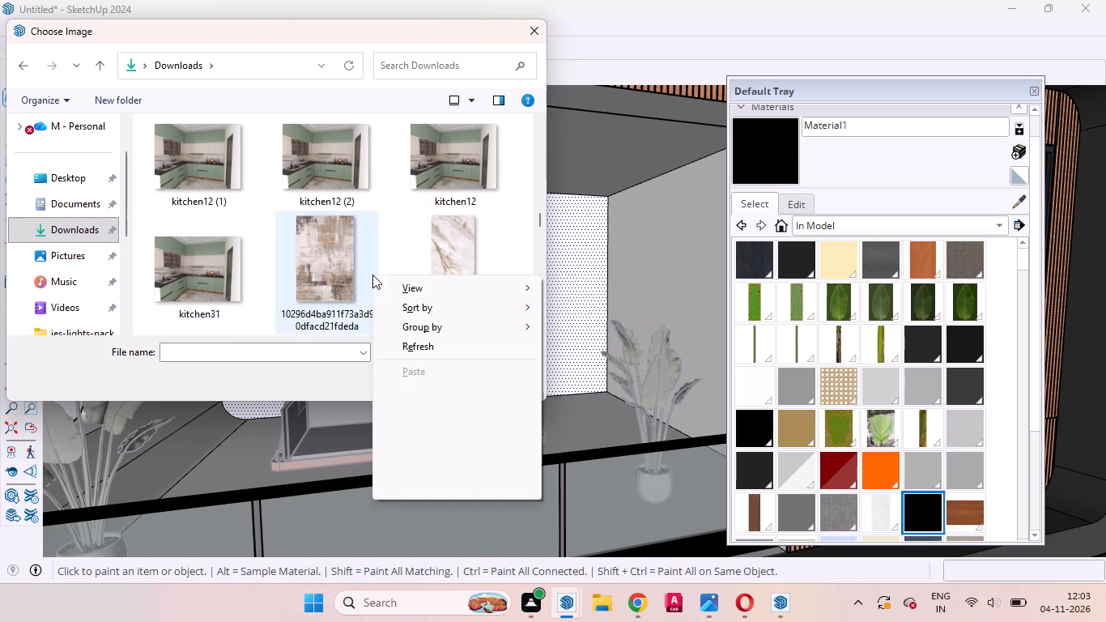
scroll(372, 275, "up", 1)
left_click(538, 232)
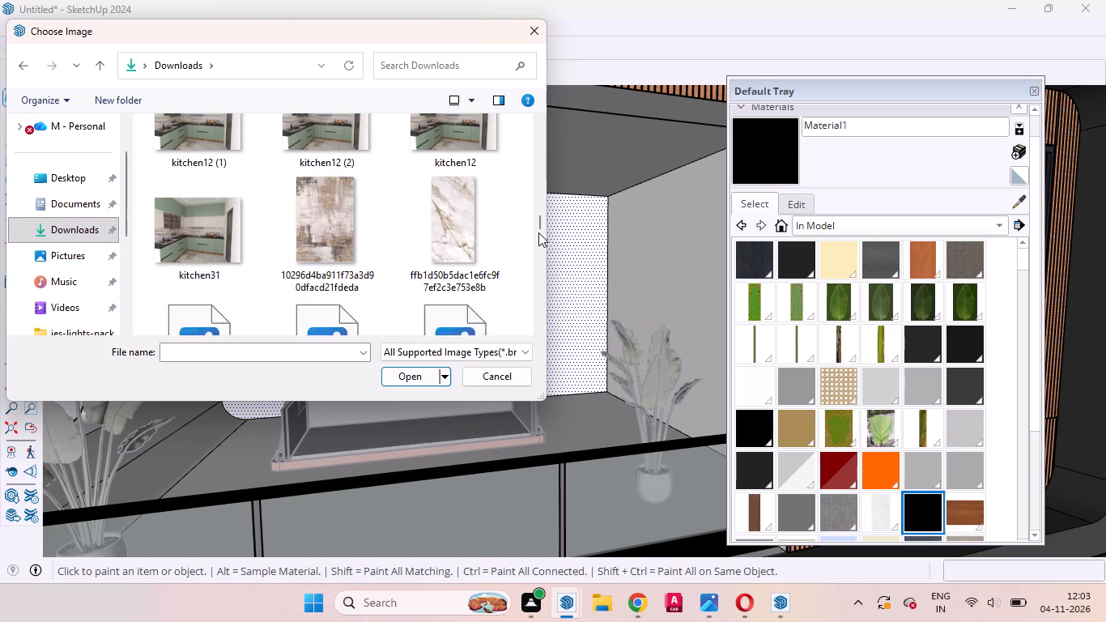
scroll(447, 225, "up", 2)
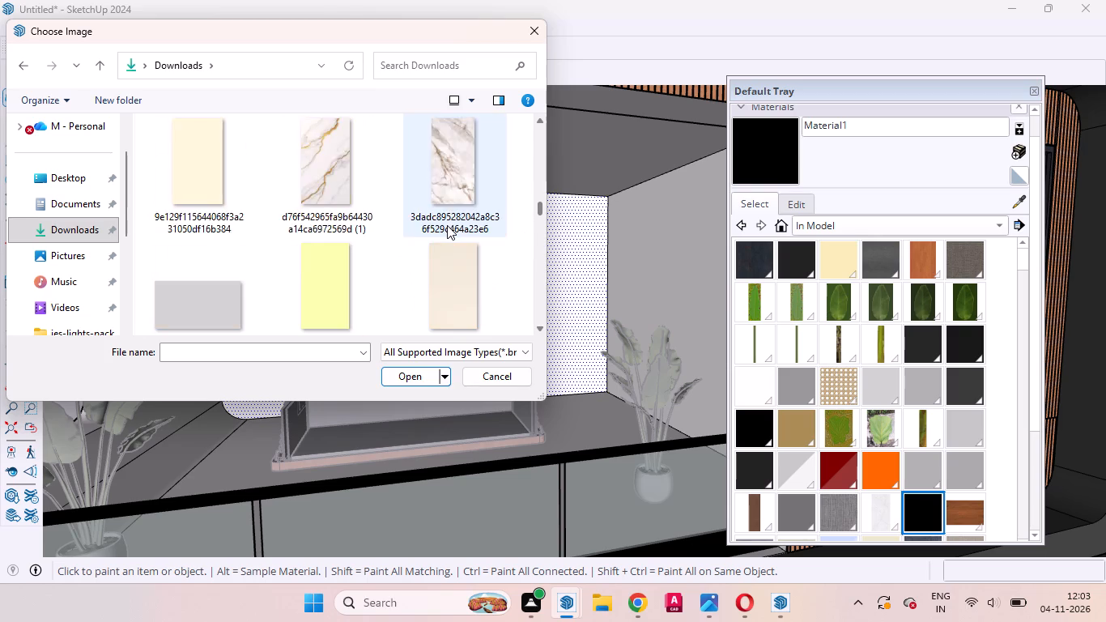
scroll(447, 225, "up", 1)
scroll(447, 225, "down", 1)
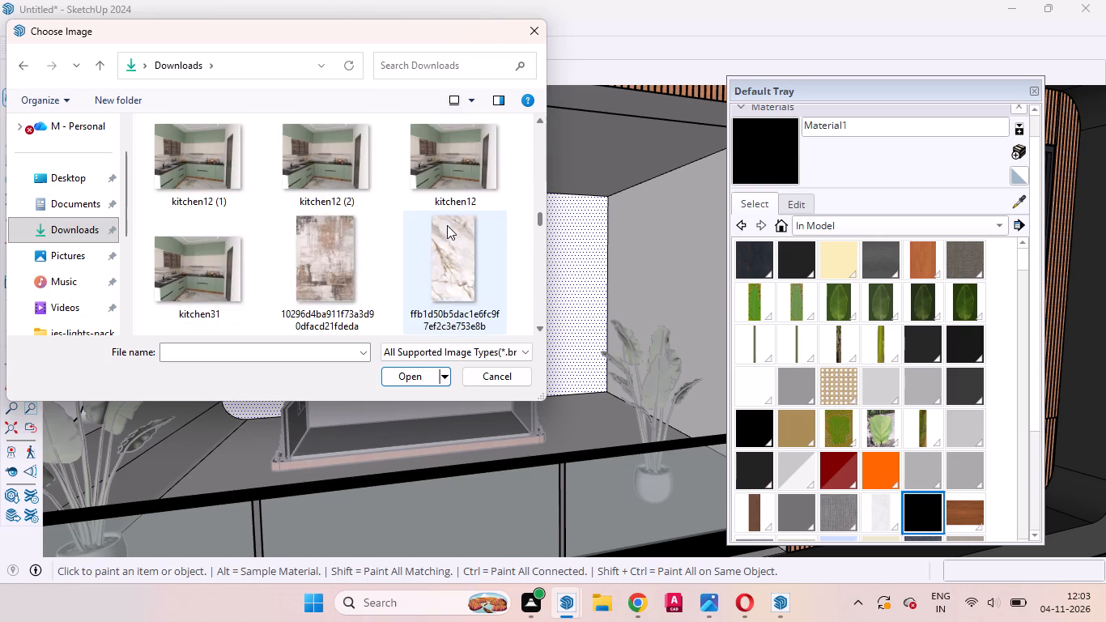
scroll(447, 225, "down", 3)
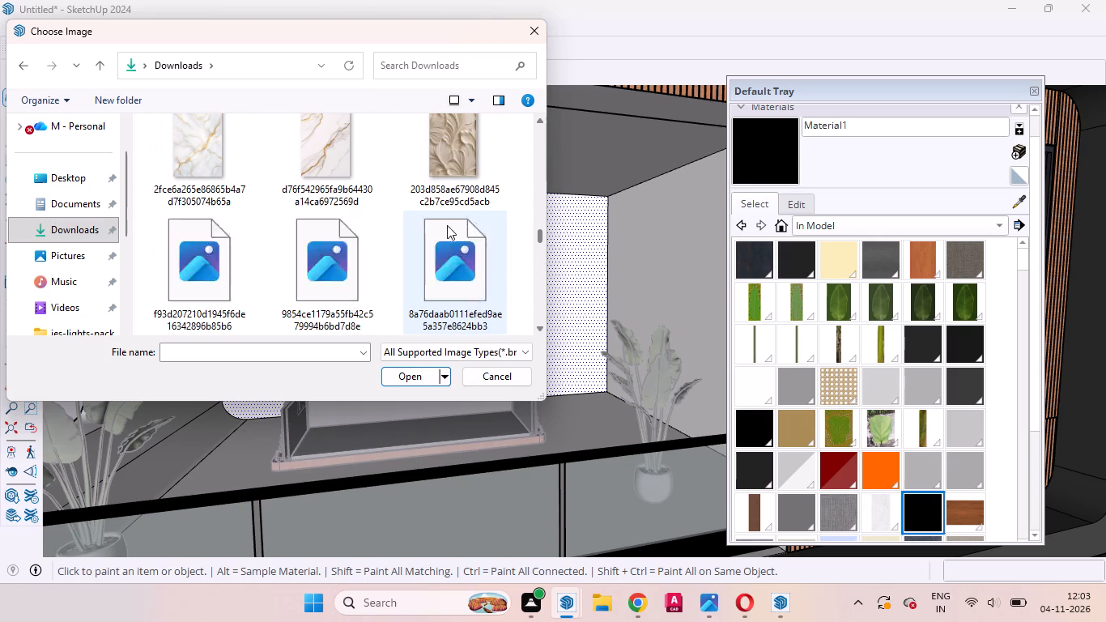
scroll(447, 225, "down", 3)
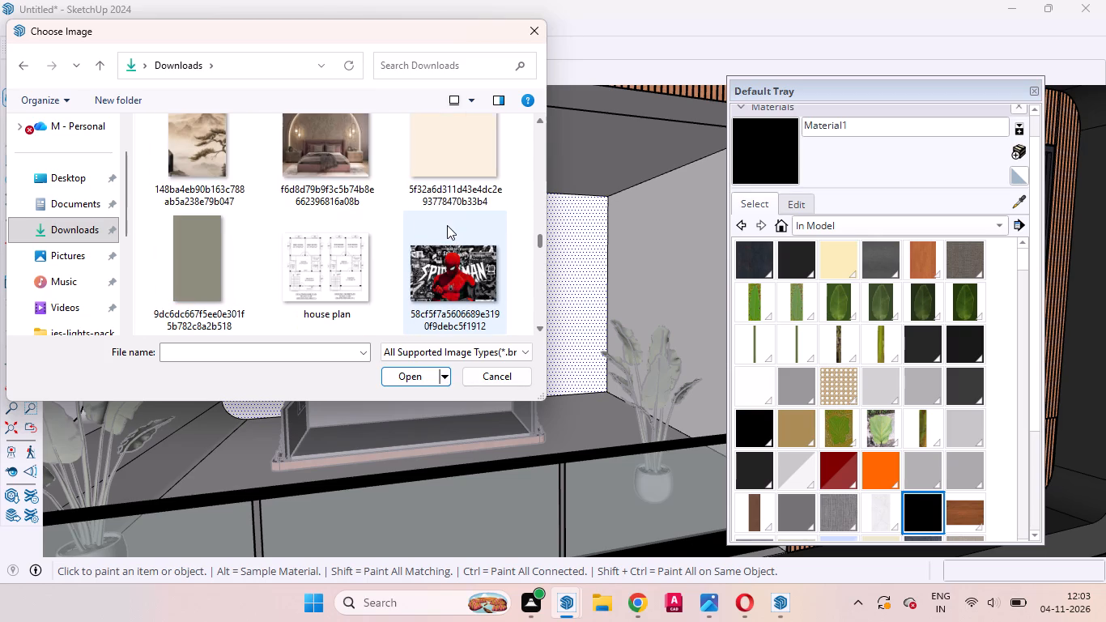
scroll(447, 225, "down", 2)
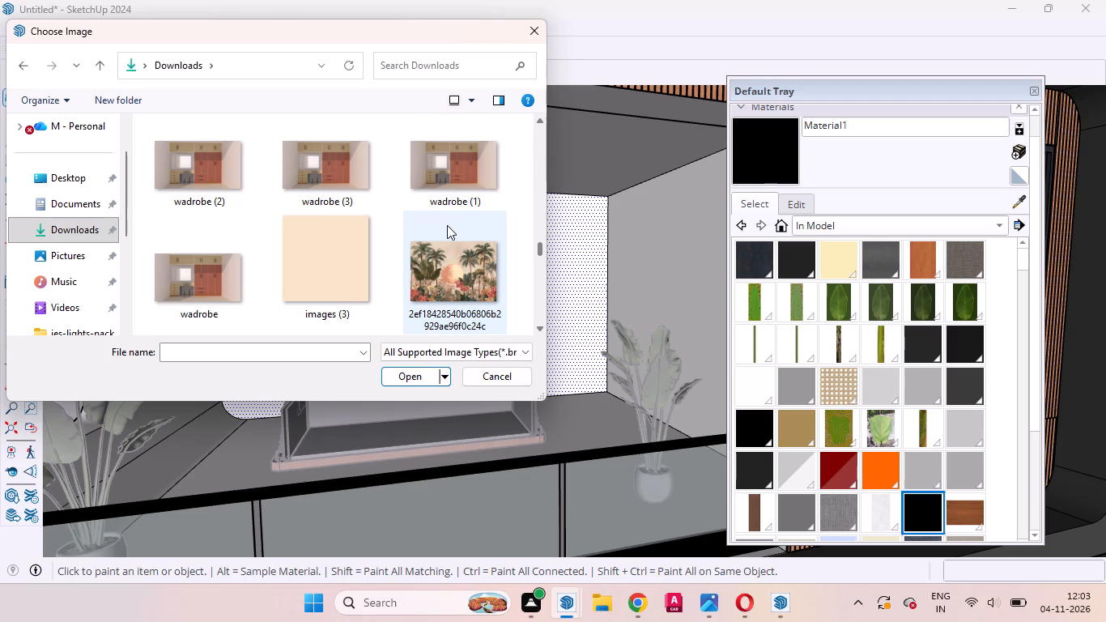
left_click(437, 272)
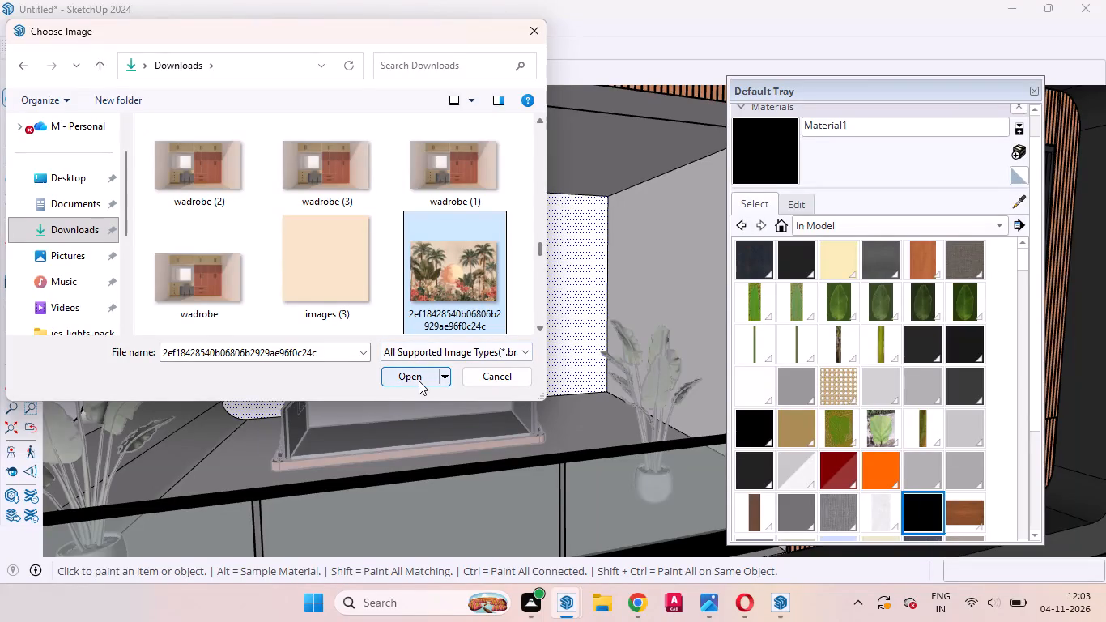
left_click(419, 381)
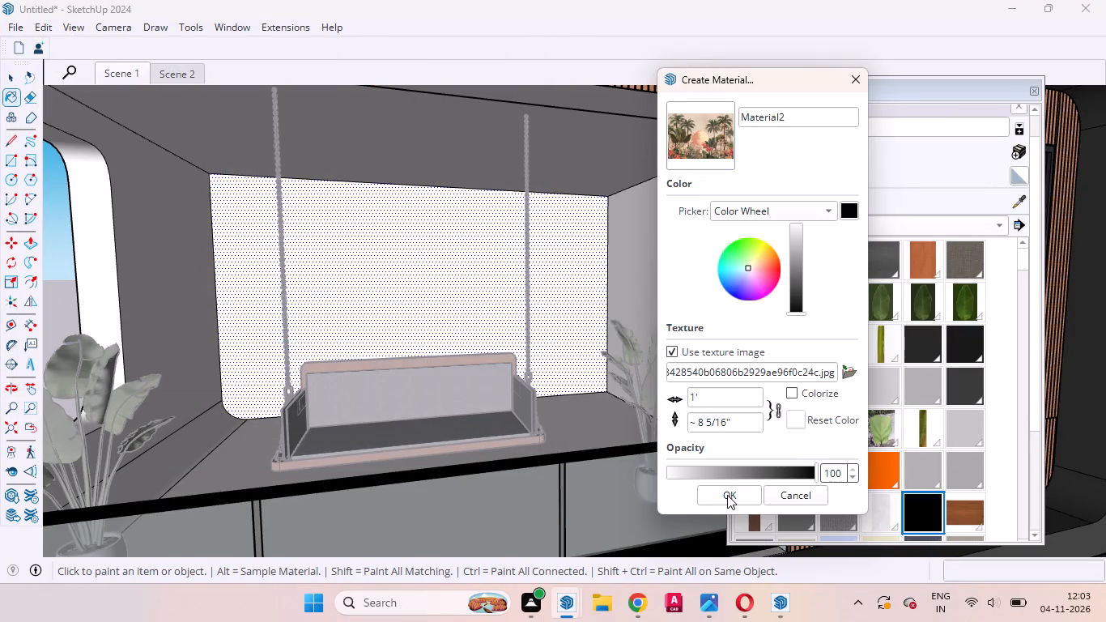
left_click(729, 499)
Paint the selected back wall behind the balcony swing with the palm-and-sunset material.
left_click(450, 287)
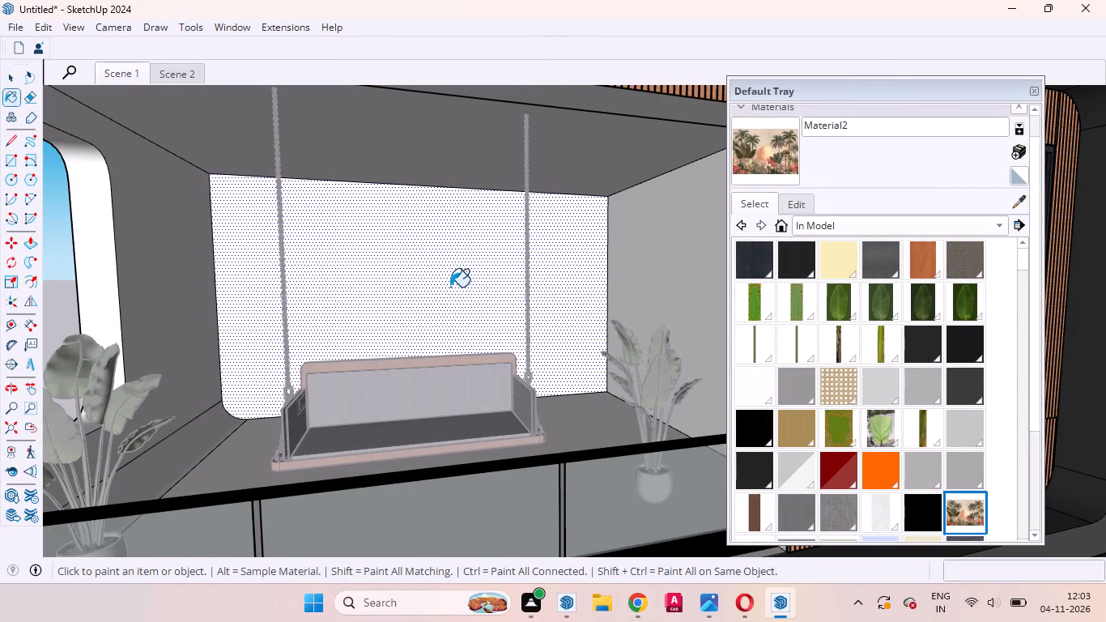
key("space")
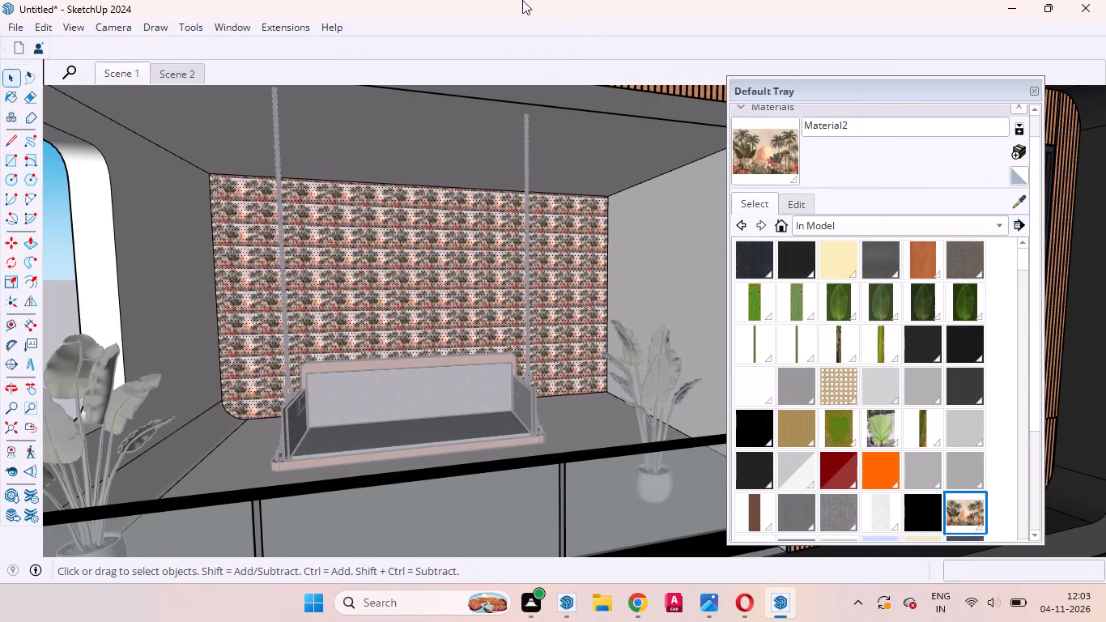
Show the V-Ray Utilities and use its fit projection to stretch one palm image across the whole back wall.
right_click(496, 19)
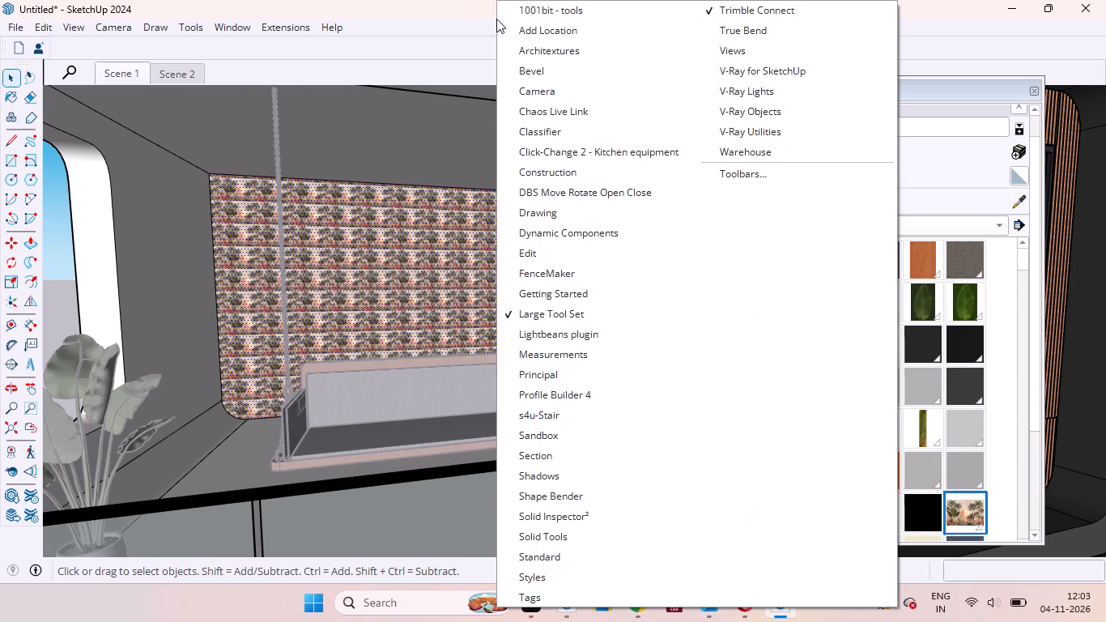
left_click(738, 138)
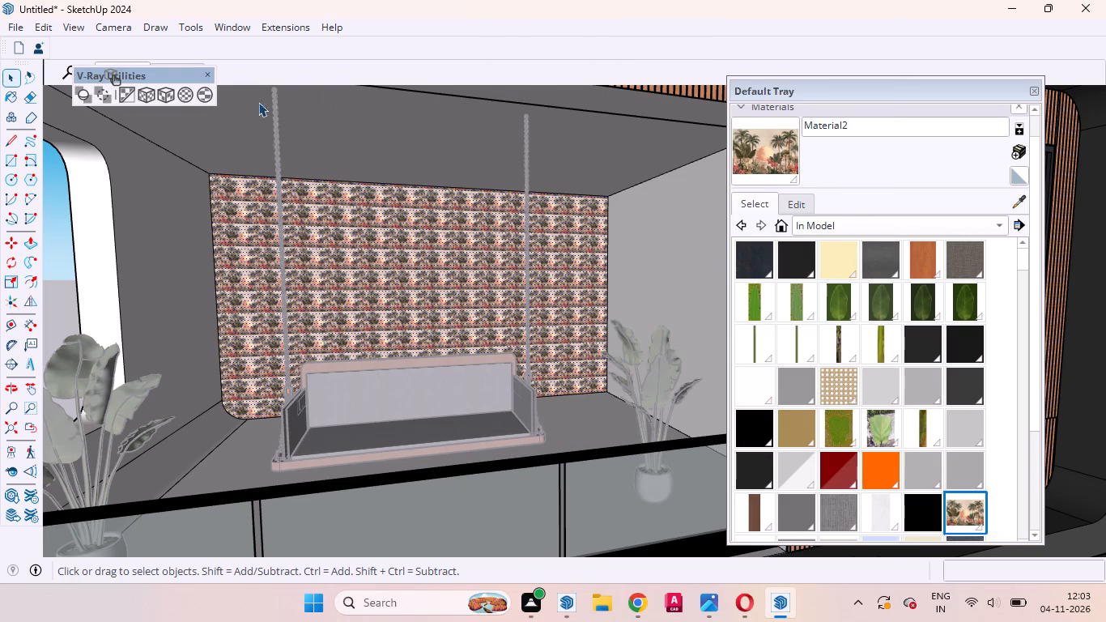
left_click(165, 89)
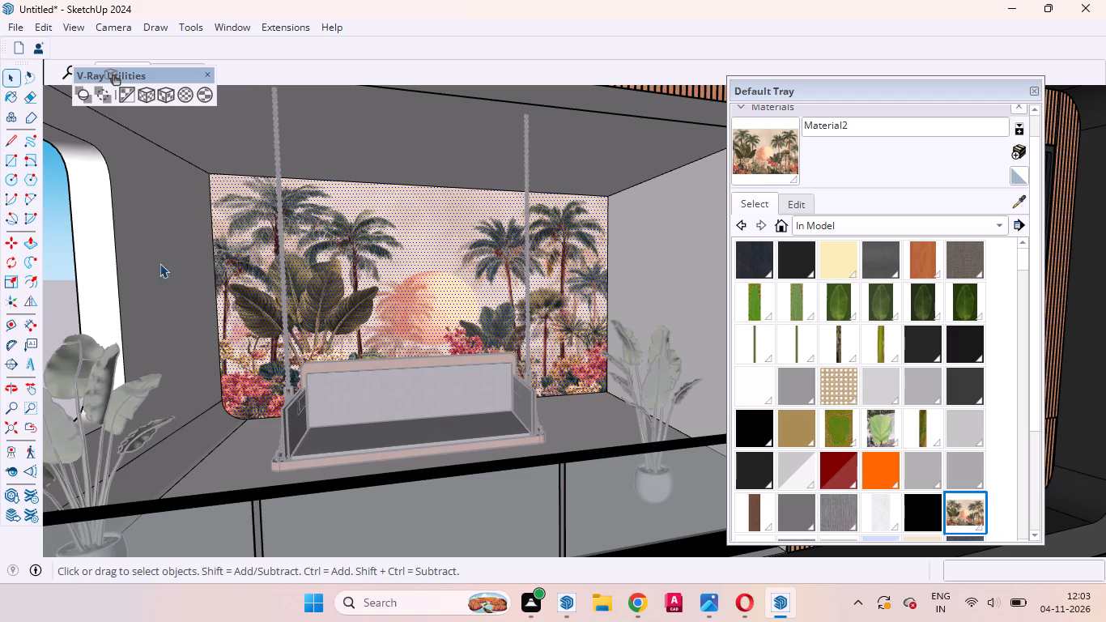
left_click(55, 256)
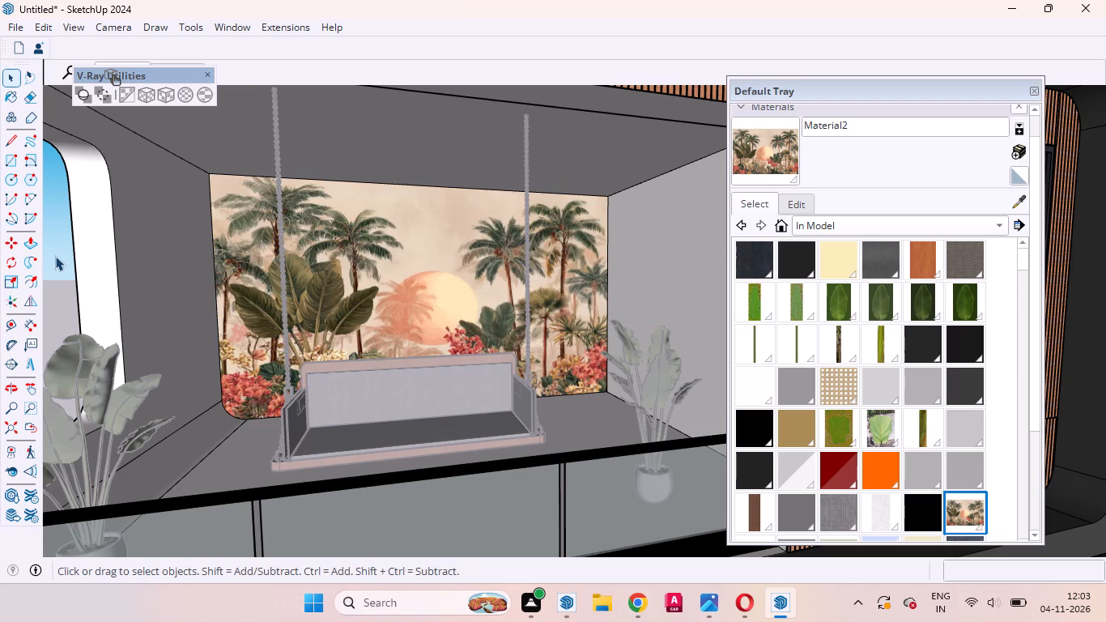
Leave the nested upper-balcony wall group and return to the whole house model with nothing selected.
scroll(267, 302, "down", 4)
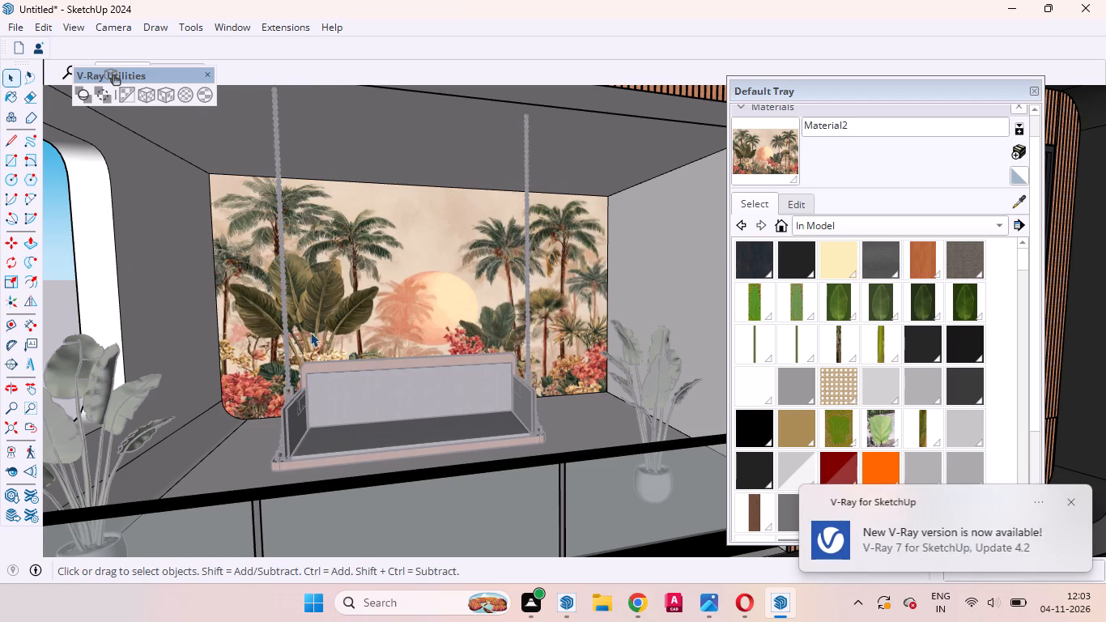
scroll(310, 332, "down", 15)
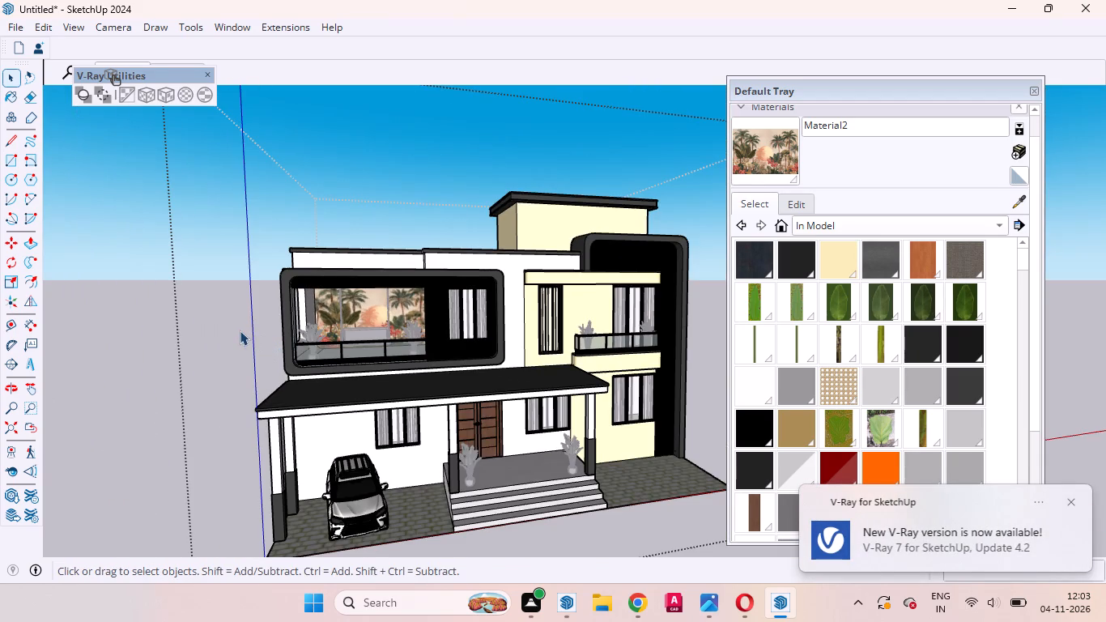
left_click(239, 330)
left_click(234, 279)
left_click(229, 287)
triple_click(224, 295)
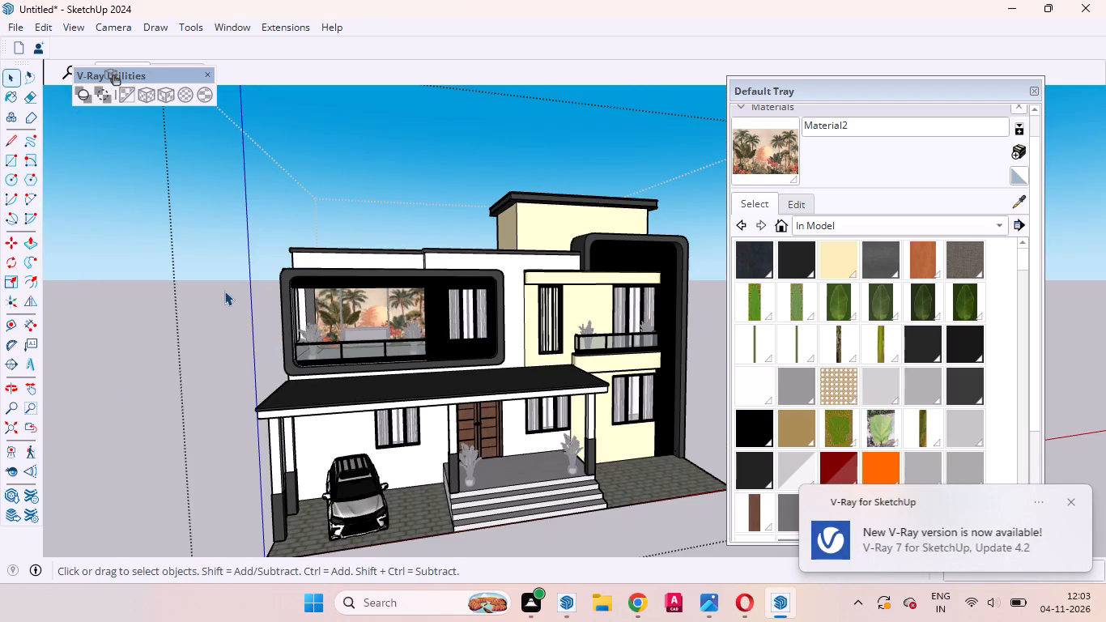
left_click(223, 293)
left_click(196, 223)
triple_click(189, 227)
double_click(181, 236)
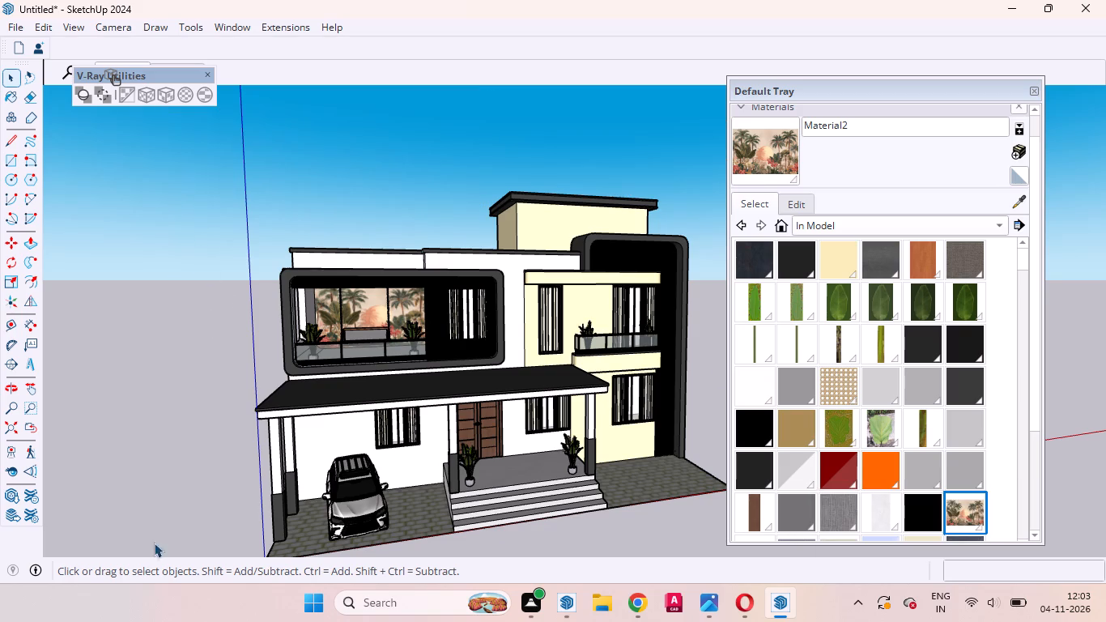
Restore the Scene 1 front view and shift the V-Ray Utilities and Default Tray so the full elevation is clear.
scroll(488, 355, "down", 5)
middle_click_drag(487, 353, 308, 415)
scroll(308, 401, "up", 1)
left_click_drag(100, 69, 117, 100)
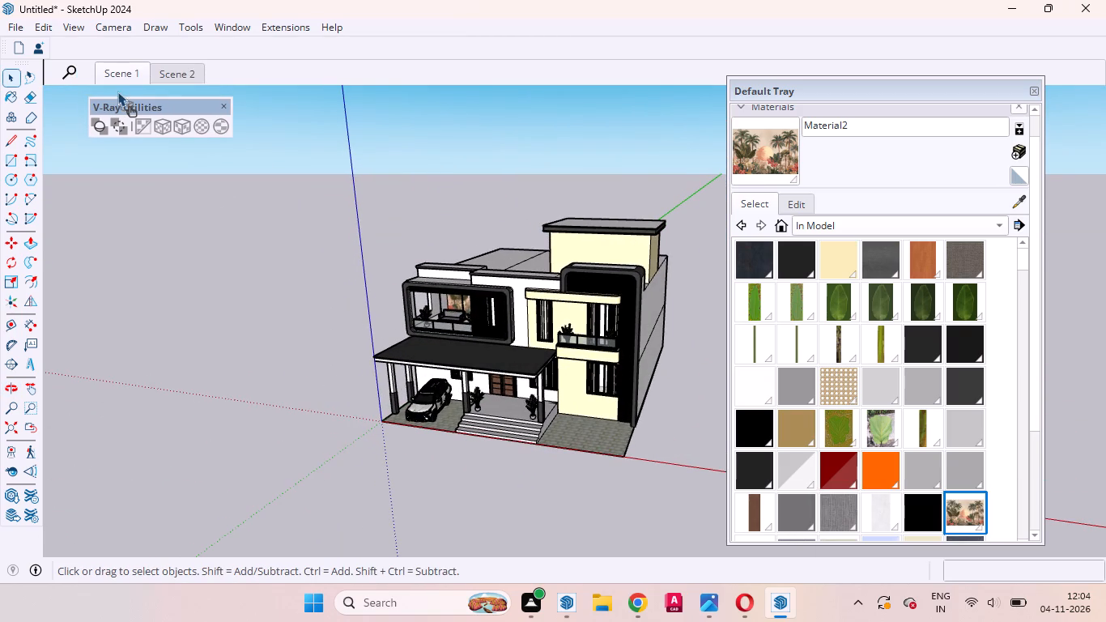
left_click(117, 75)
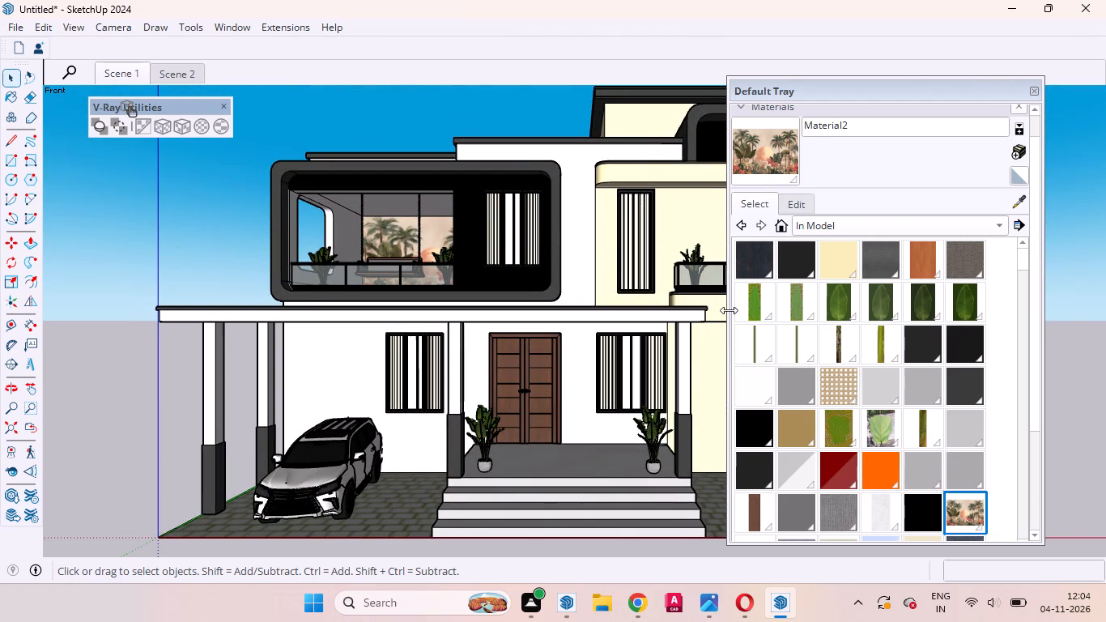
left_click_drag(729, 310, 942, 286)
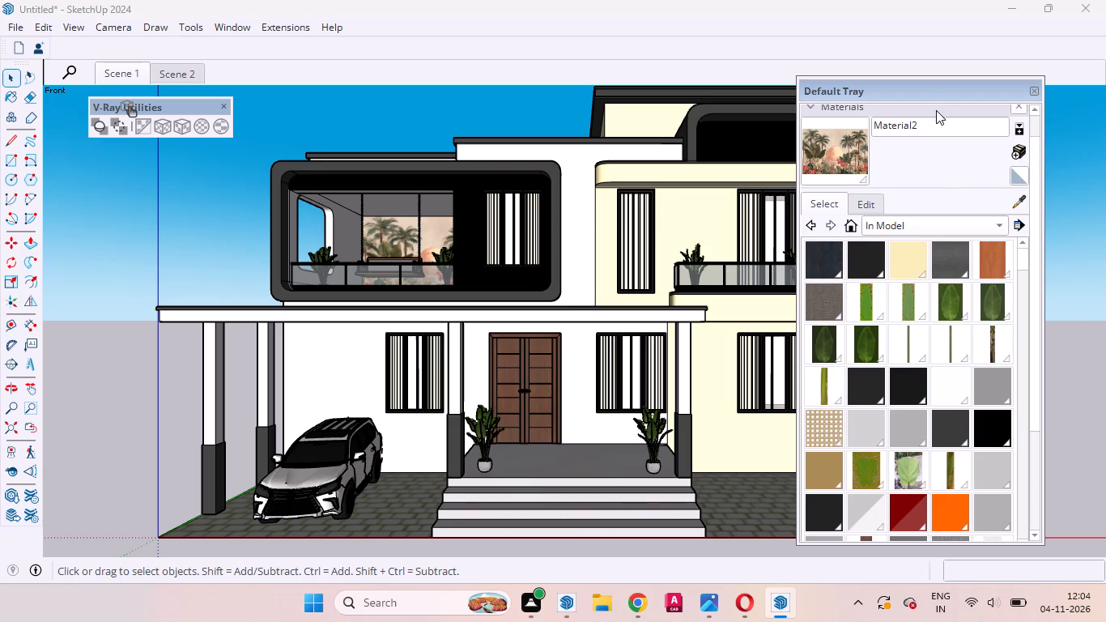
left_click_drag(919, 99, 1037, 166)
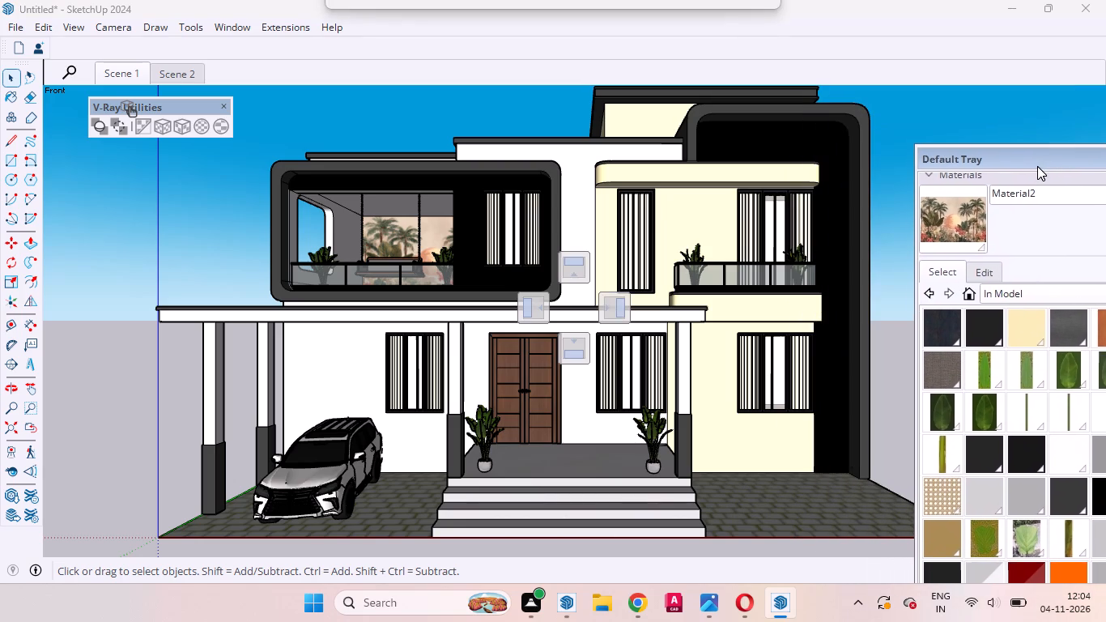
left_click_drag(1037, 166, 1034, 157)
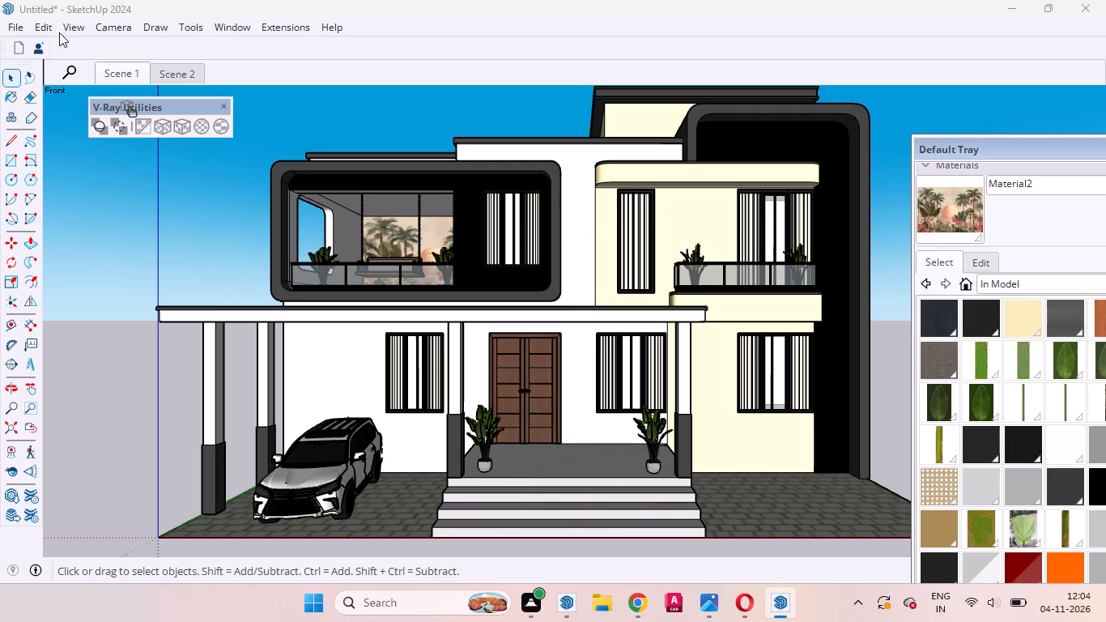
Export the front elevation as a 2D JPEG image named Untitled_1_1 in the Documents folder.
left_click(19, 22)
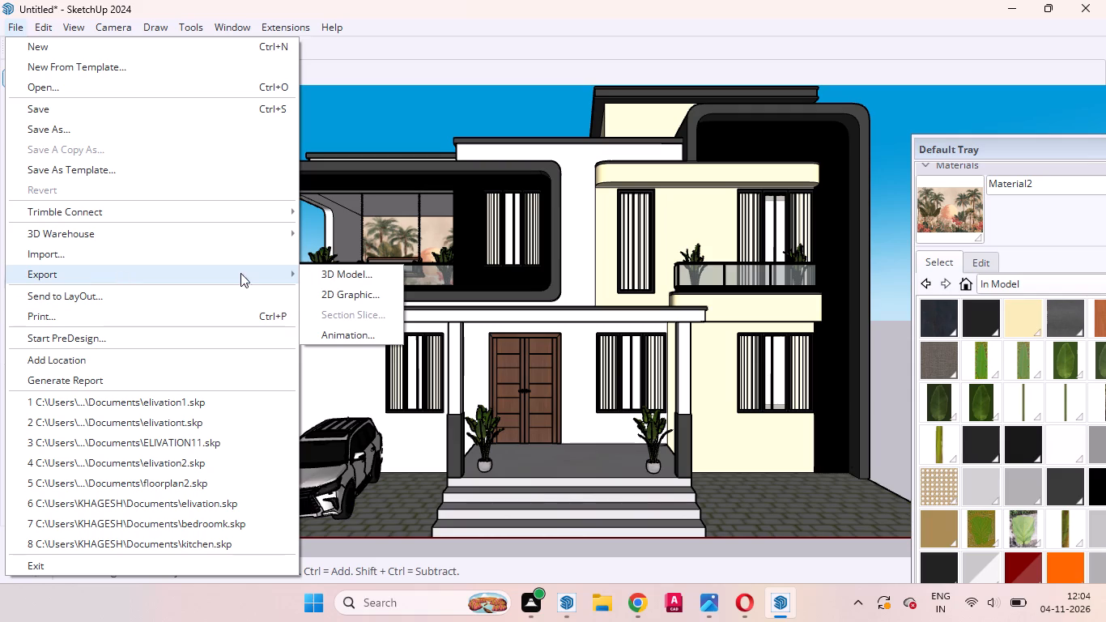
left_click(370, 292)
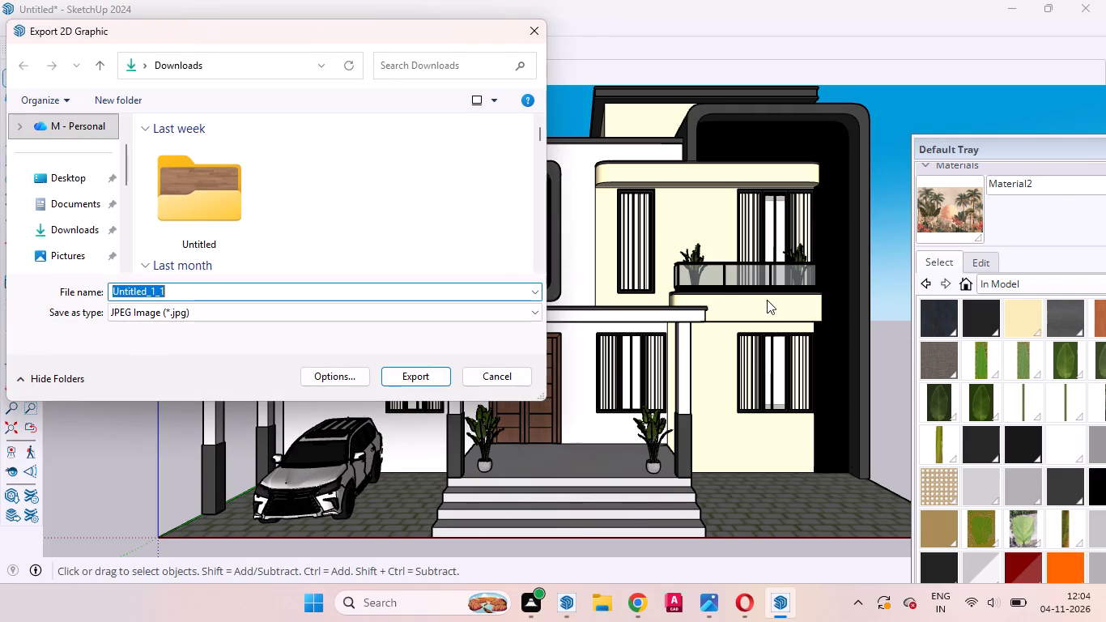
left_click(78, 206)
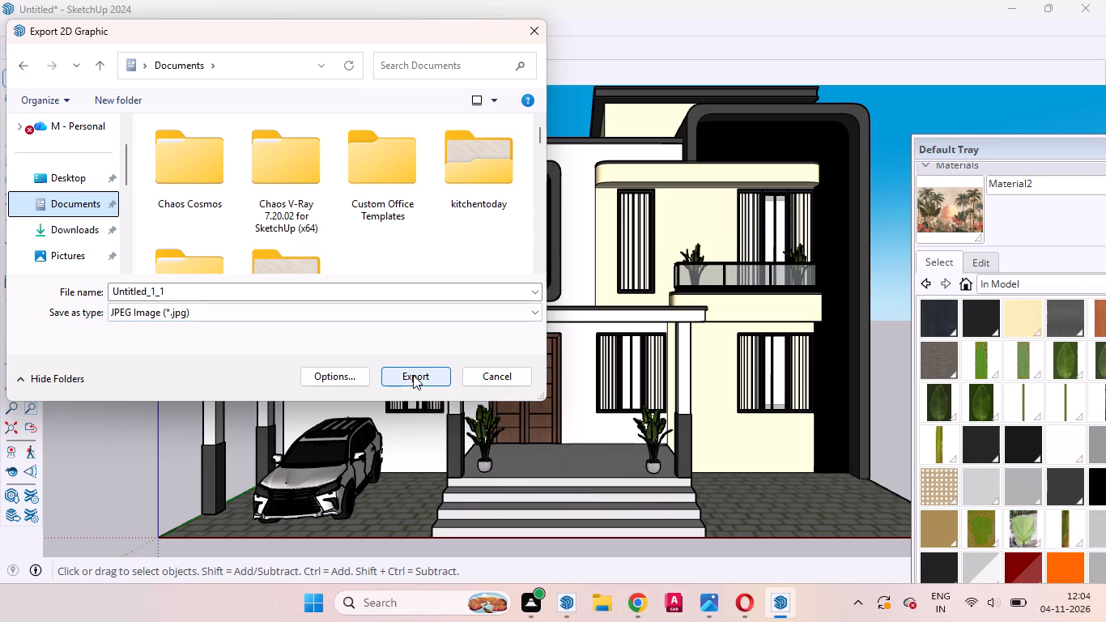
left_click(413, 375)
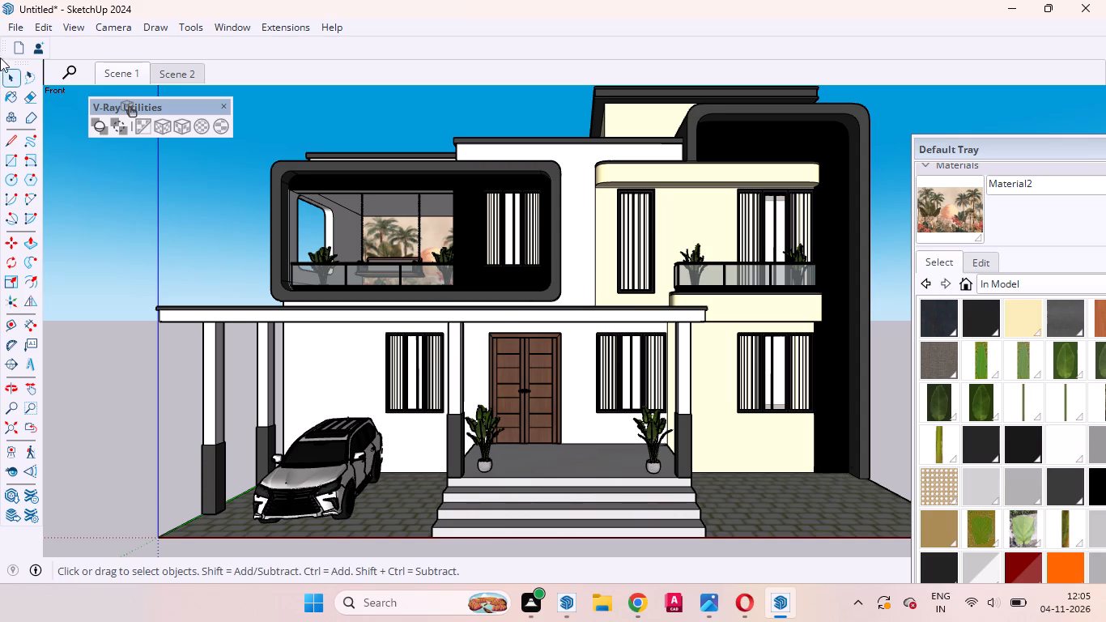
Save the house model in the Documents folder as a SketchUp model named elivation3.
left_click(11, 33)
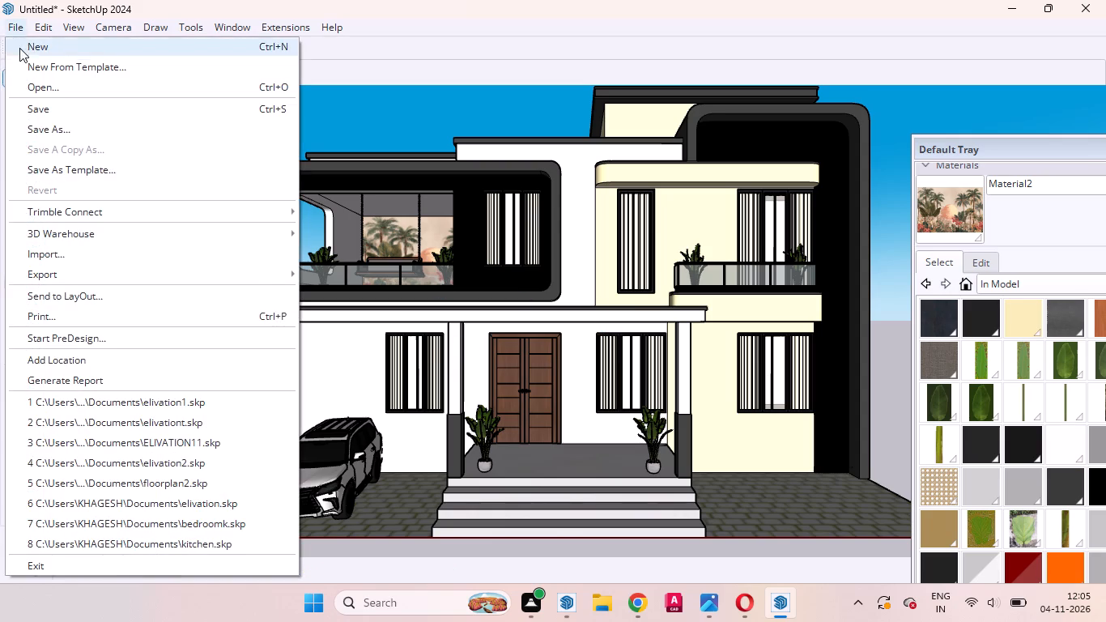
left_click(56, 128)
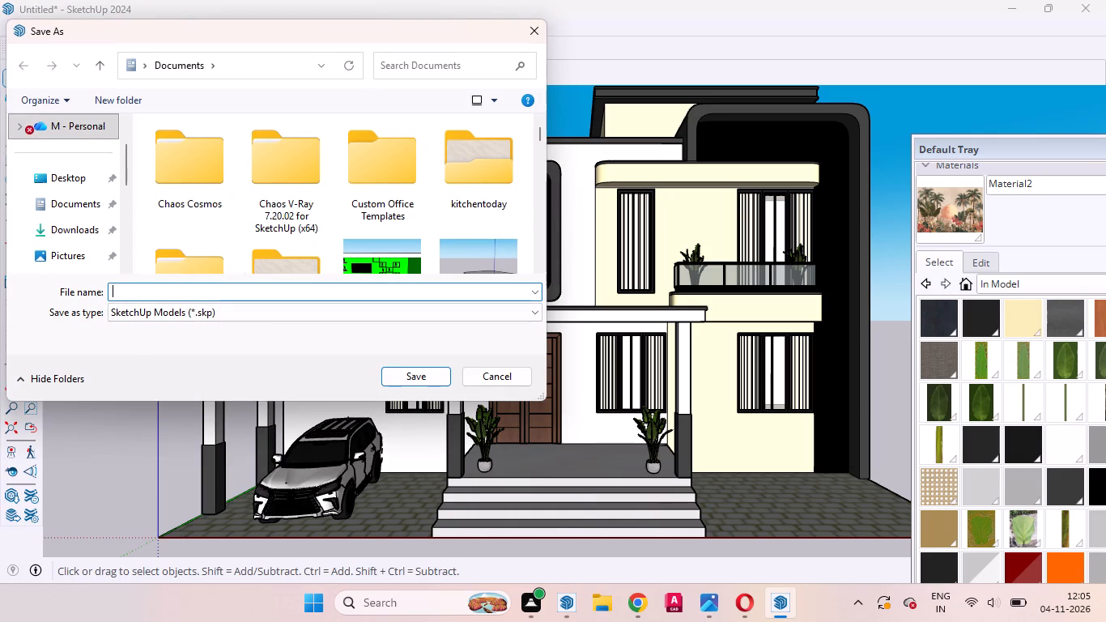
type("elivation")
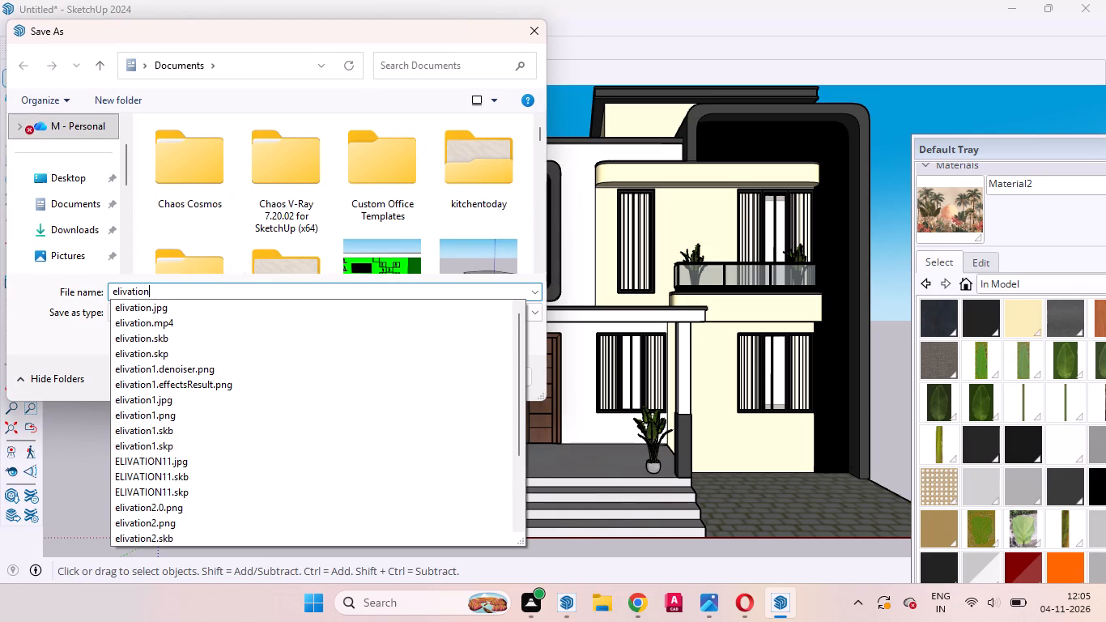
key("3")
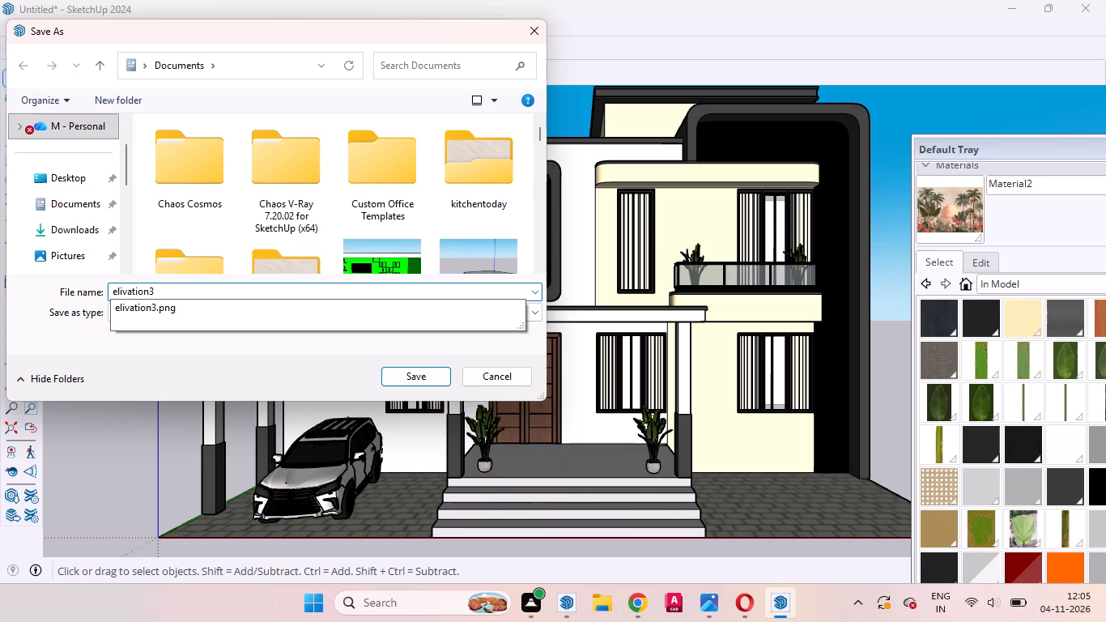
left_click(62, 208)
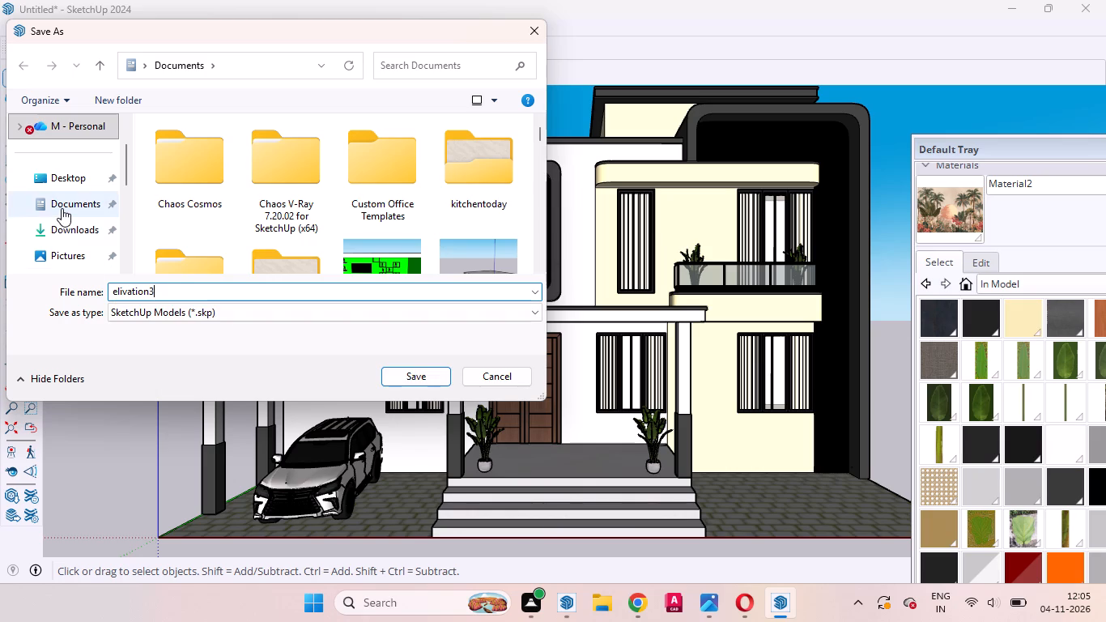
left_click(415, 373)
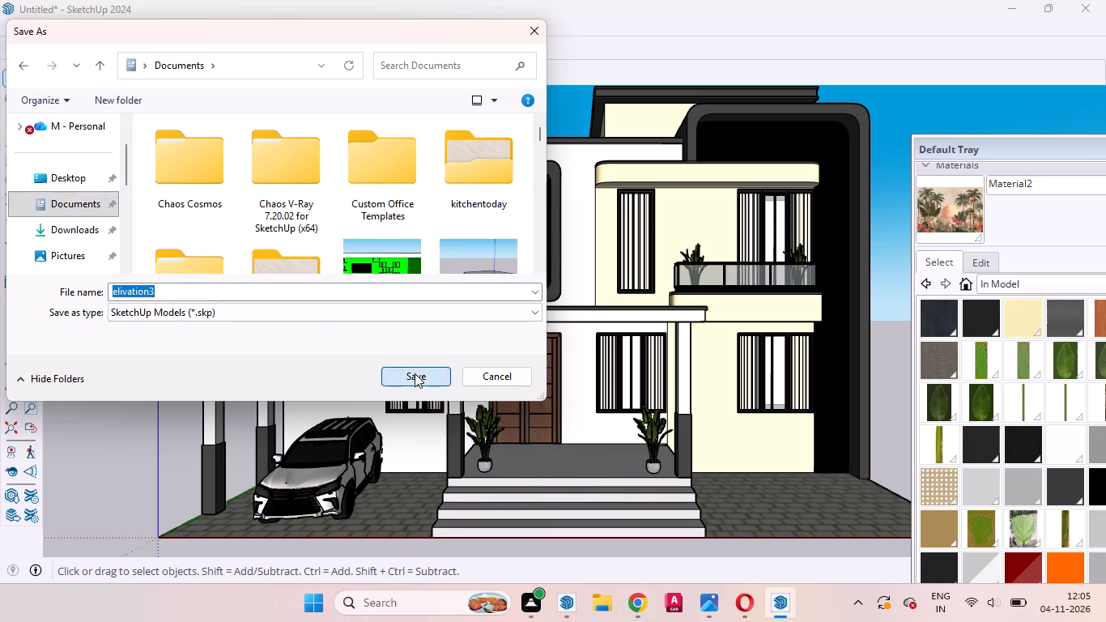